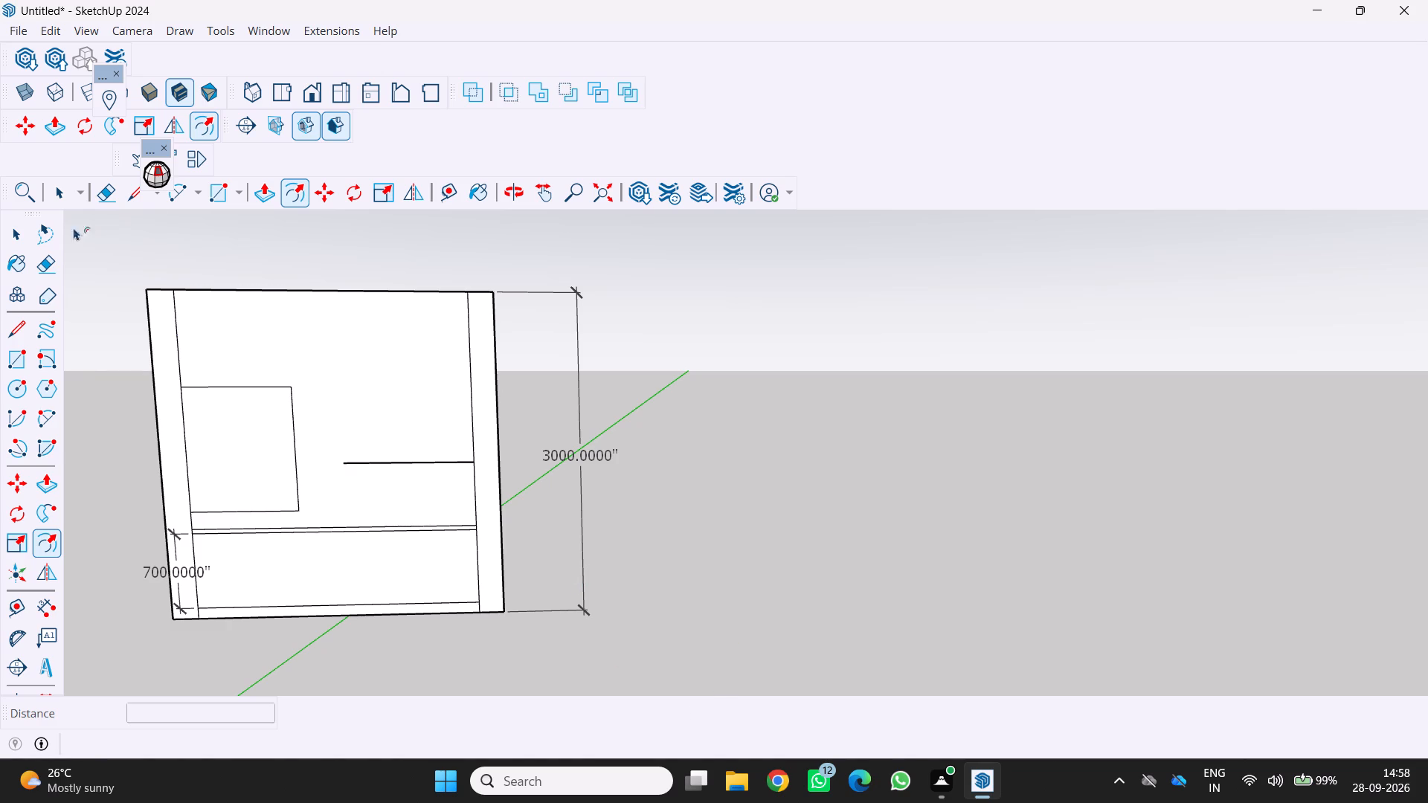
Draw a 700" vertical line up from the midpoint of the short horizontal line, then a horizontal line from its top to the right side panel.
left_click(12, 324)
left_click(408, 461)
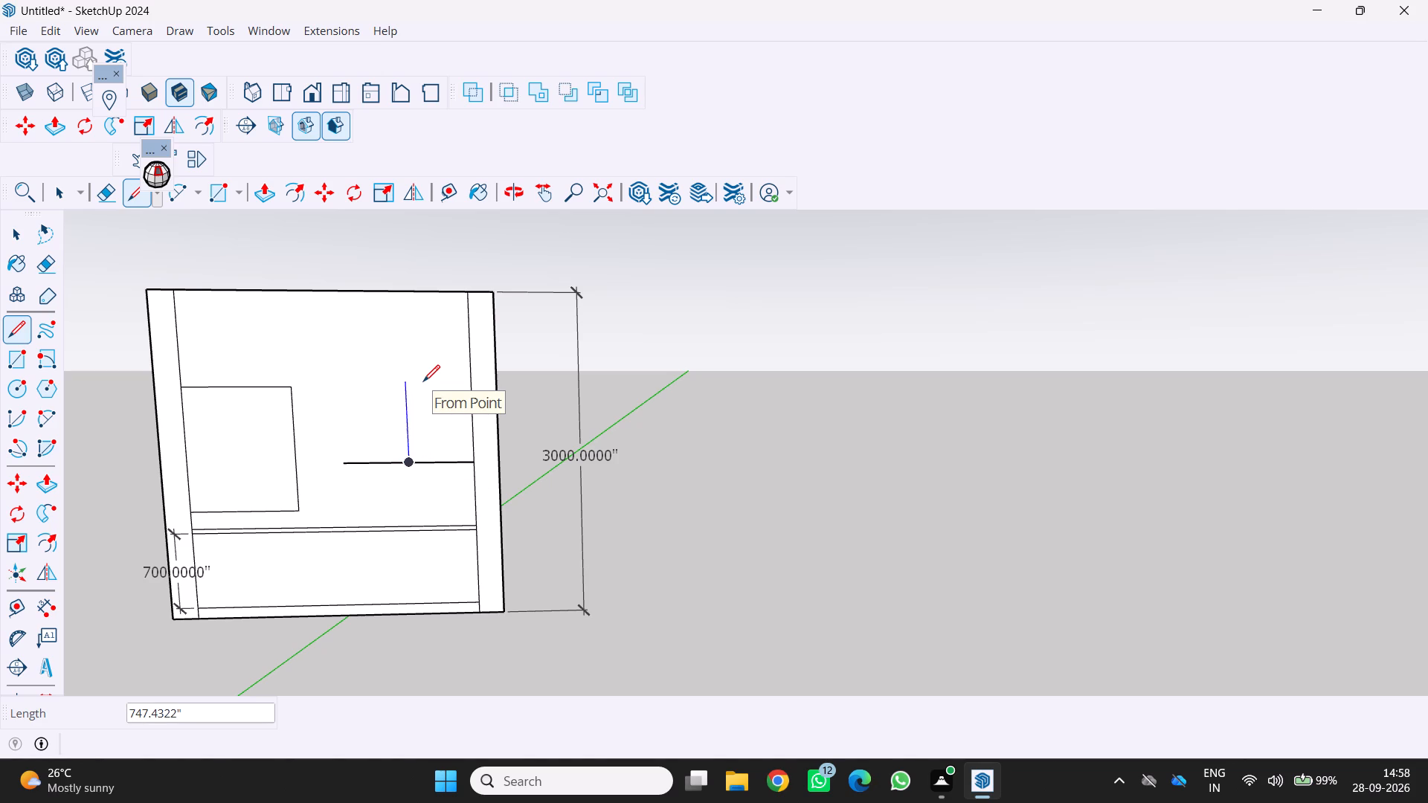
key("7")
type("00")
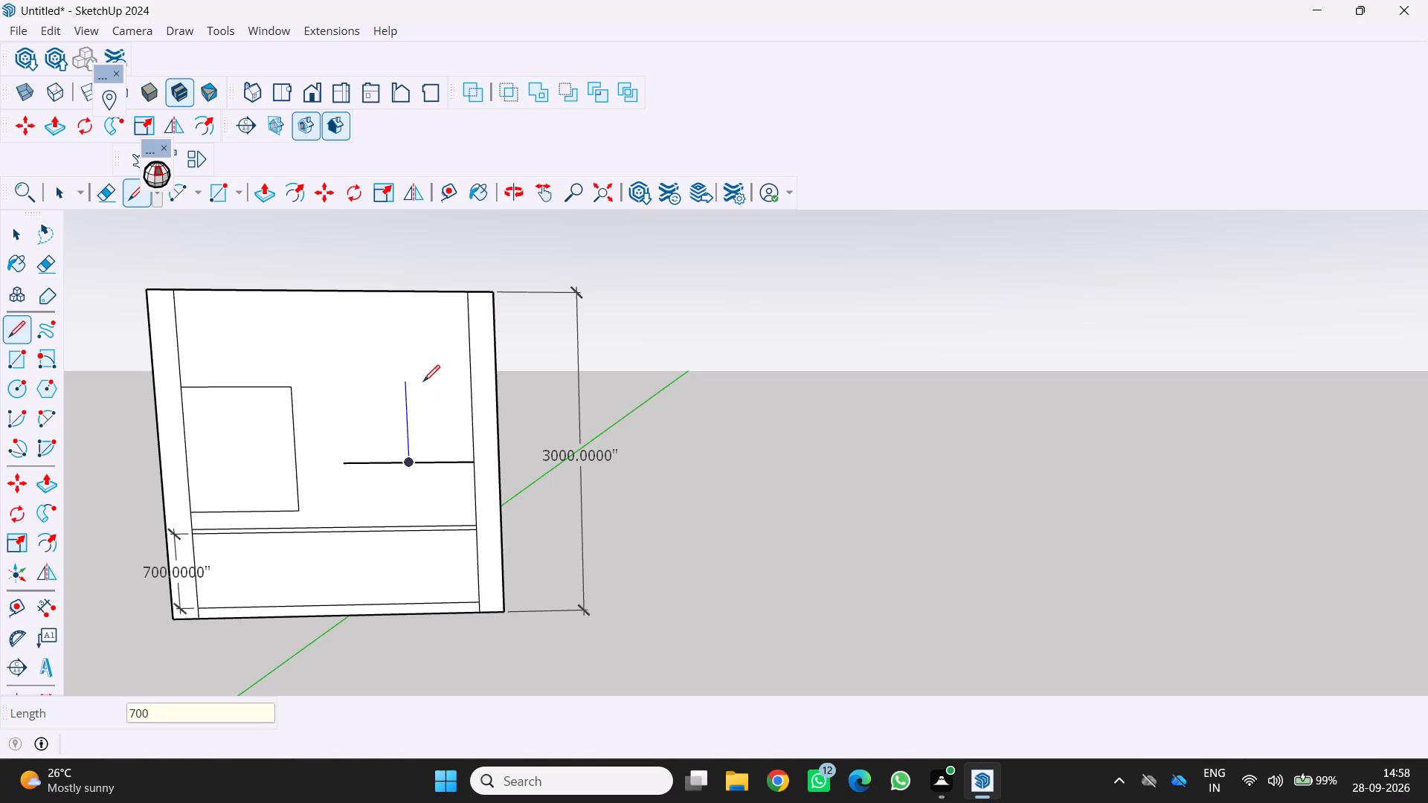
key("Return")
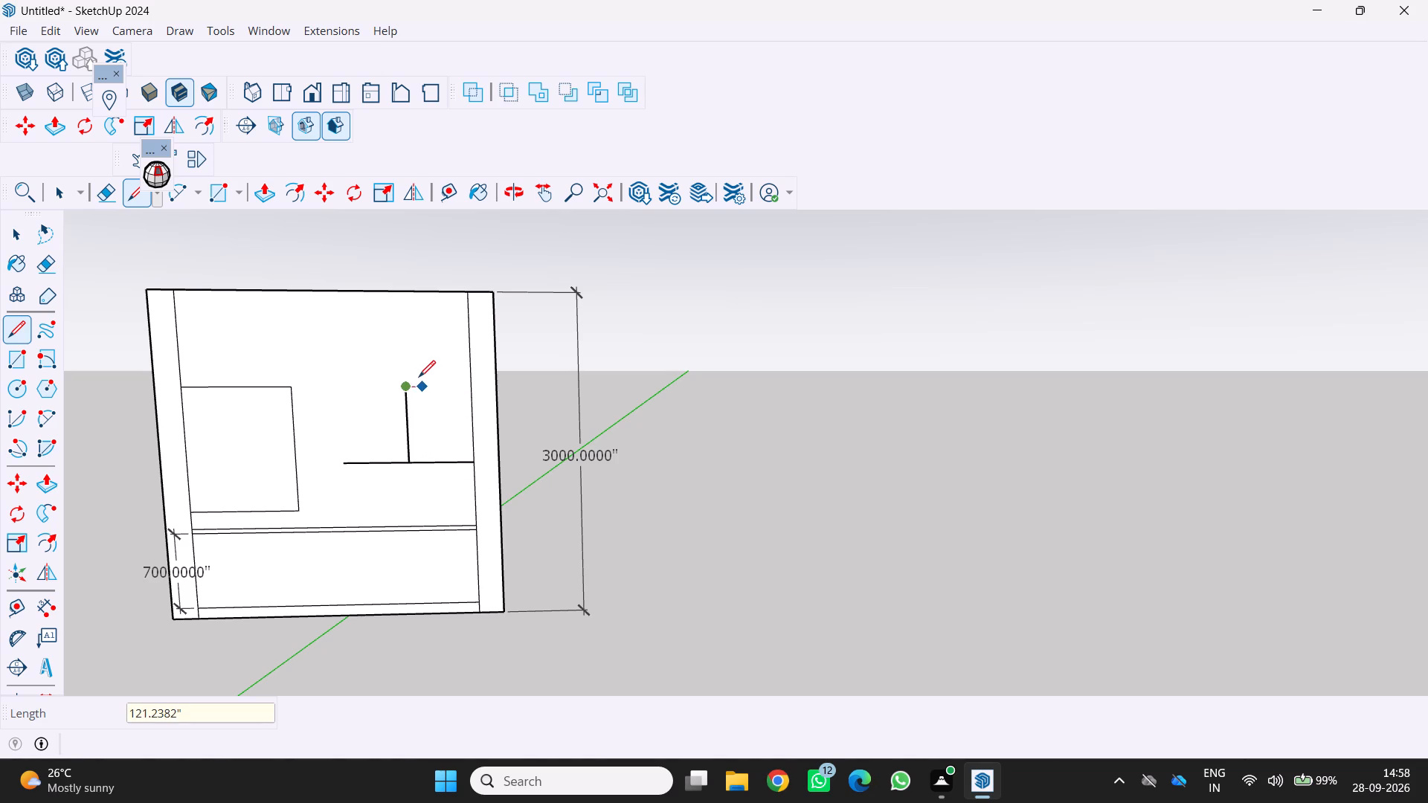
left_click(474, 384)
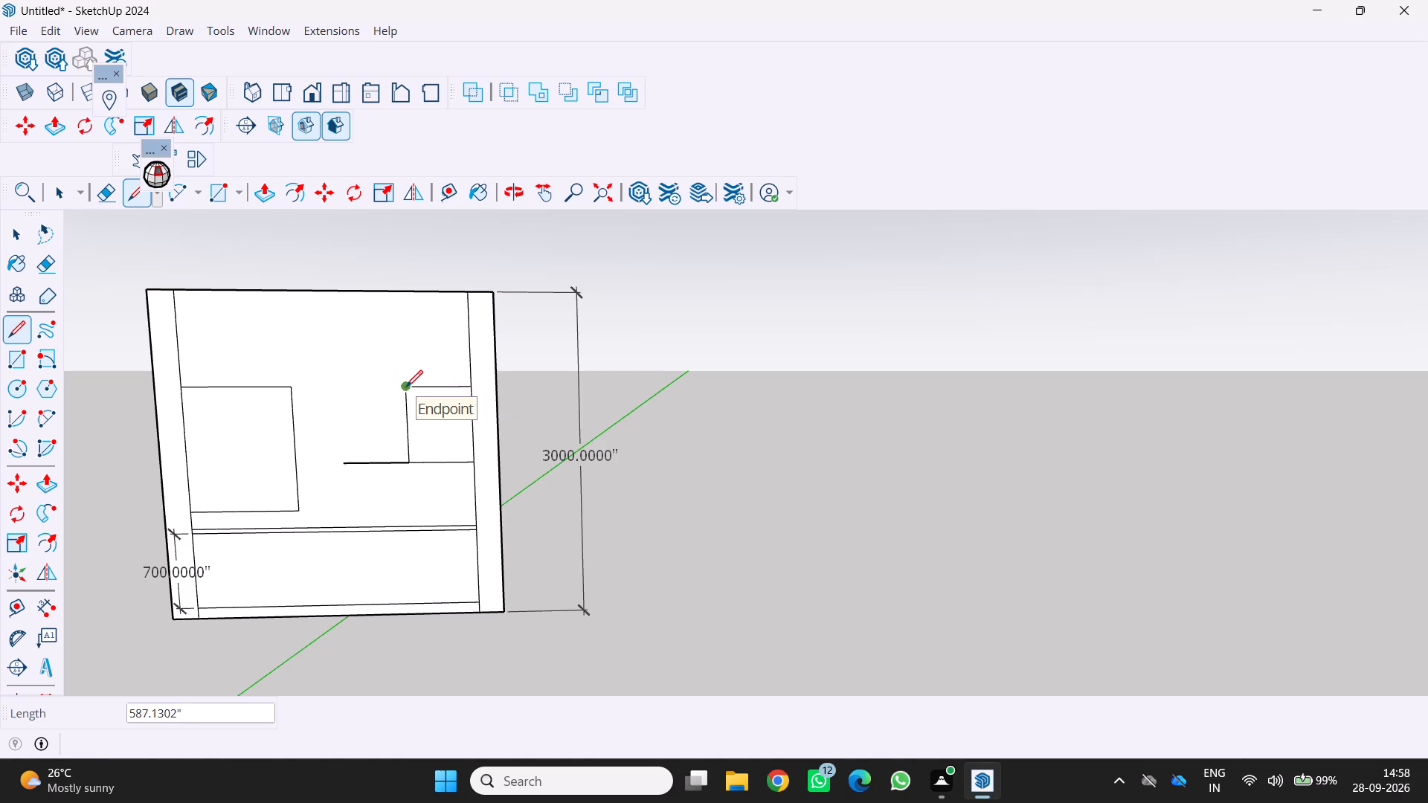
Extend the upper horizontal line from the vertical line's top, away from the side panel, to roughly above the lower line's free end.
left_click(406, 387)
left_click(335, 385)
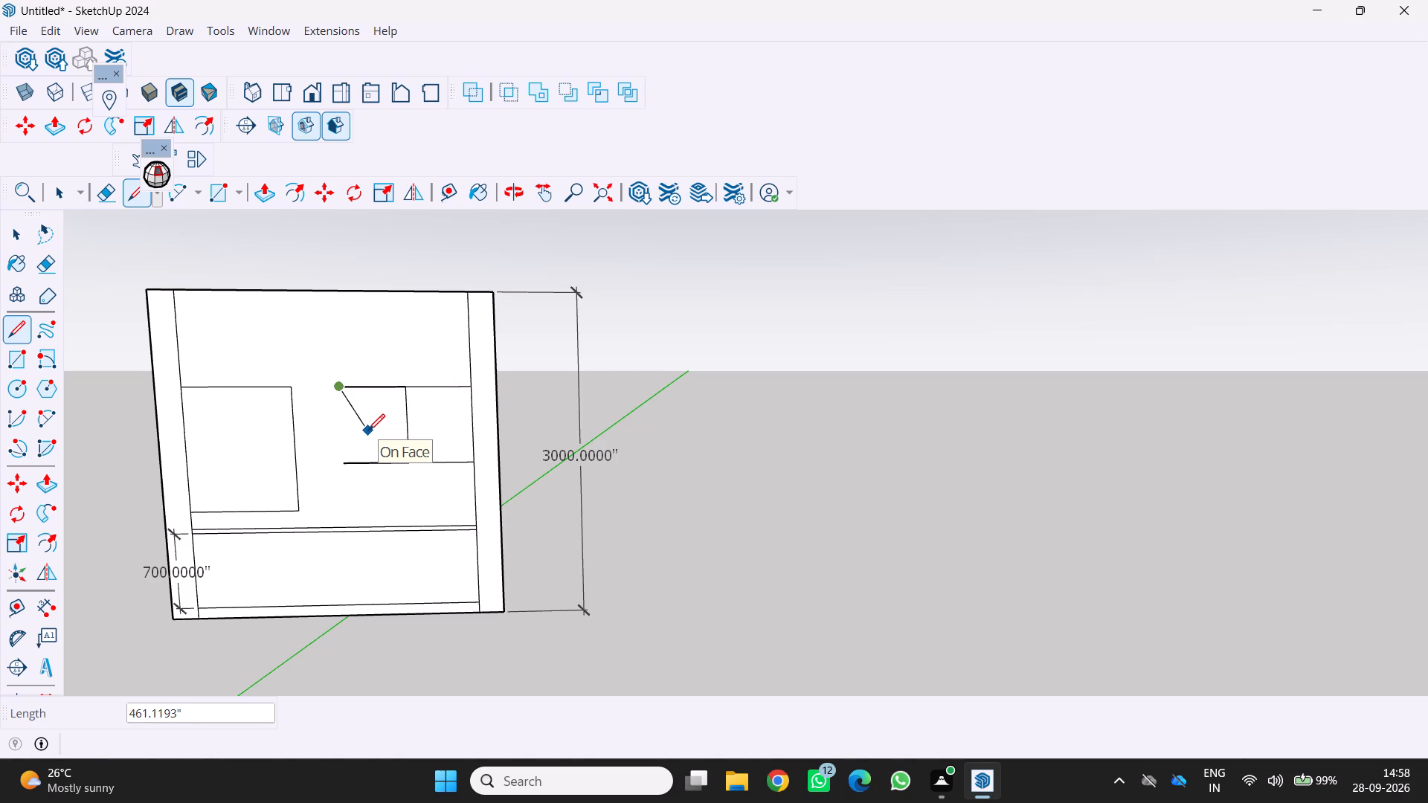
key("Return")
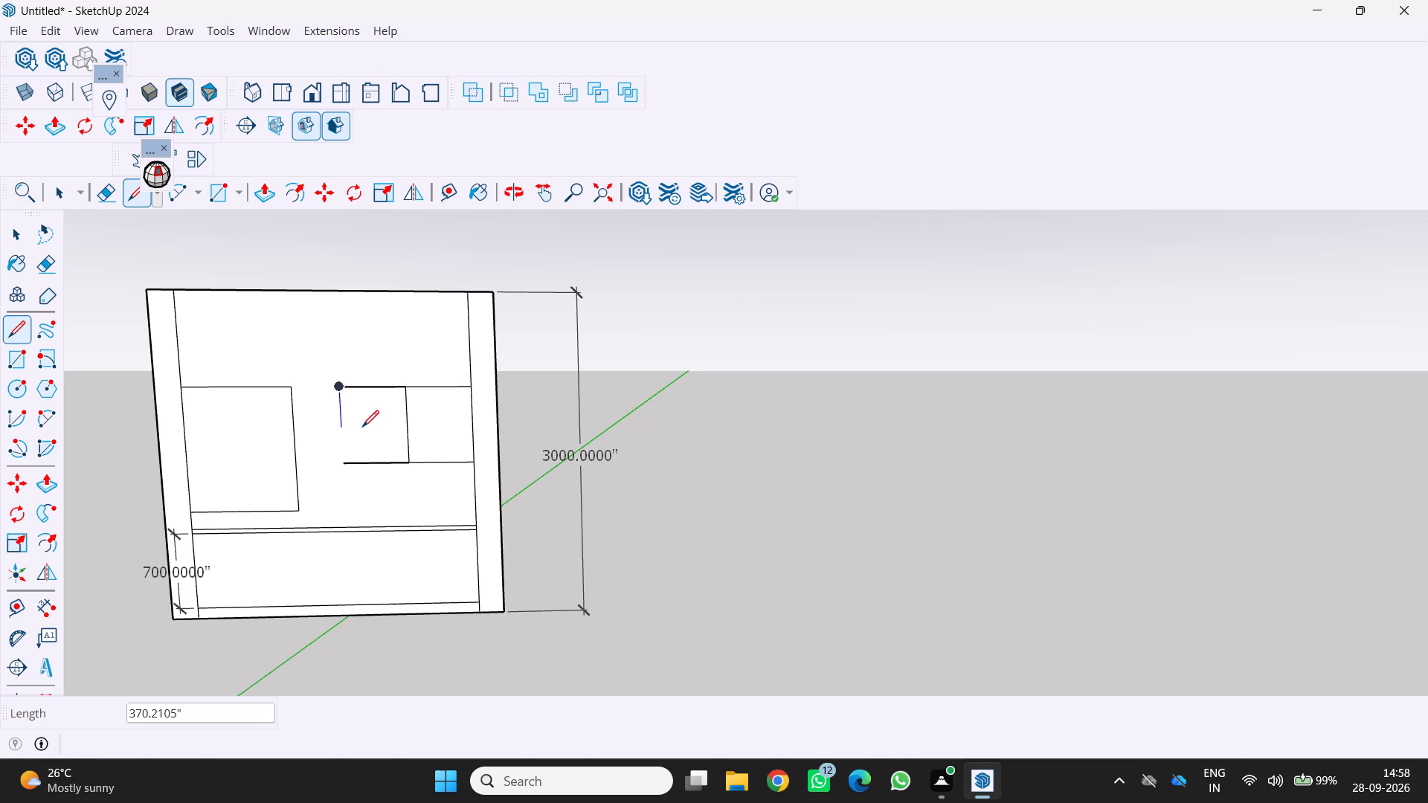
key("Return")
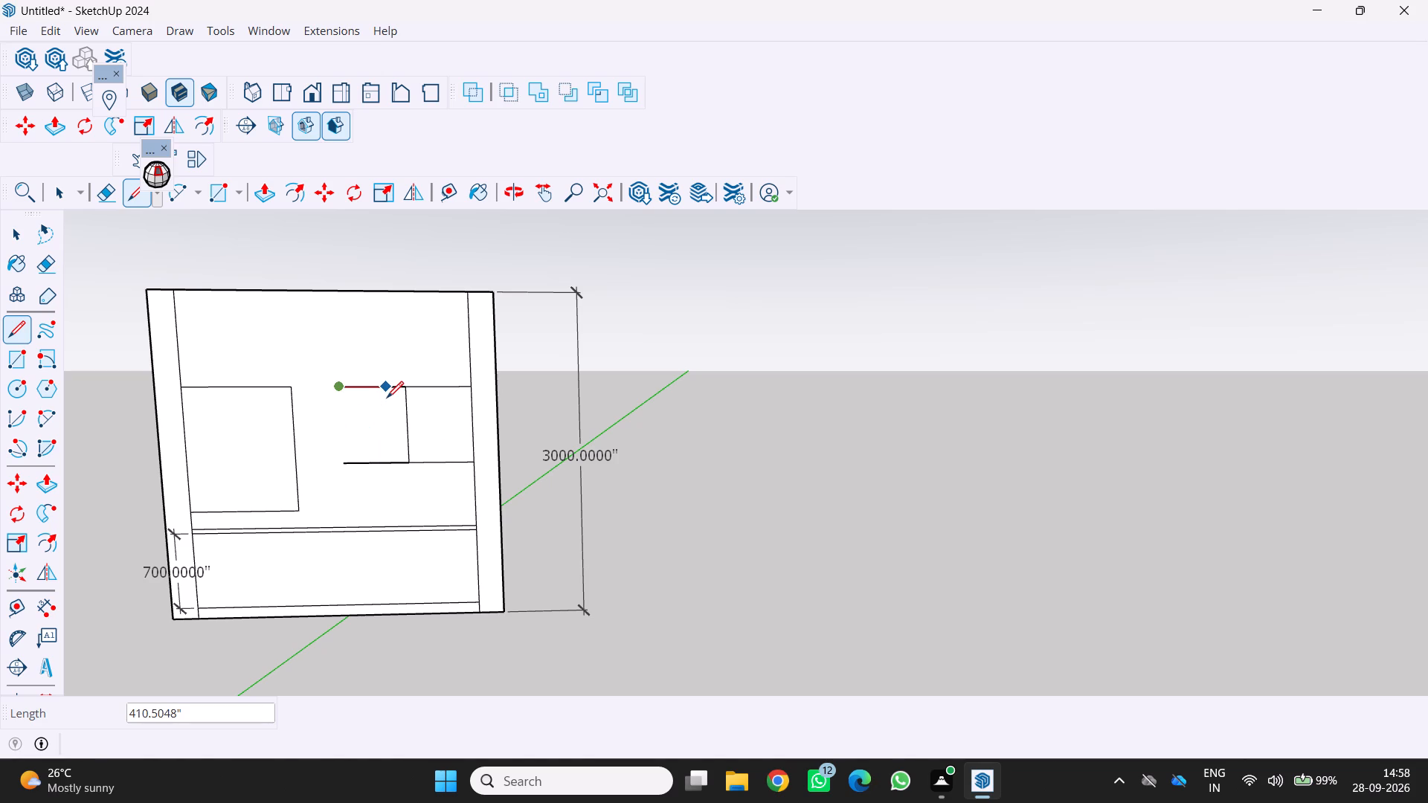
key("Return")
key("space")
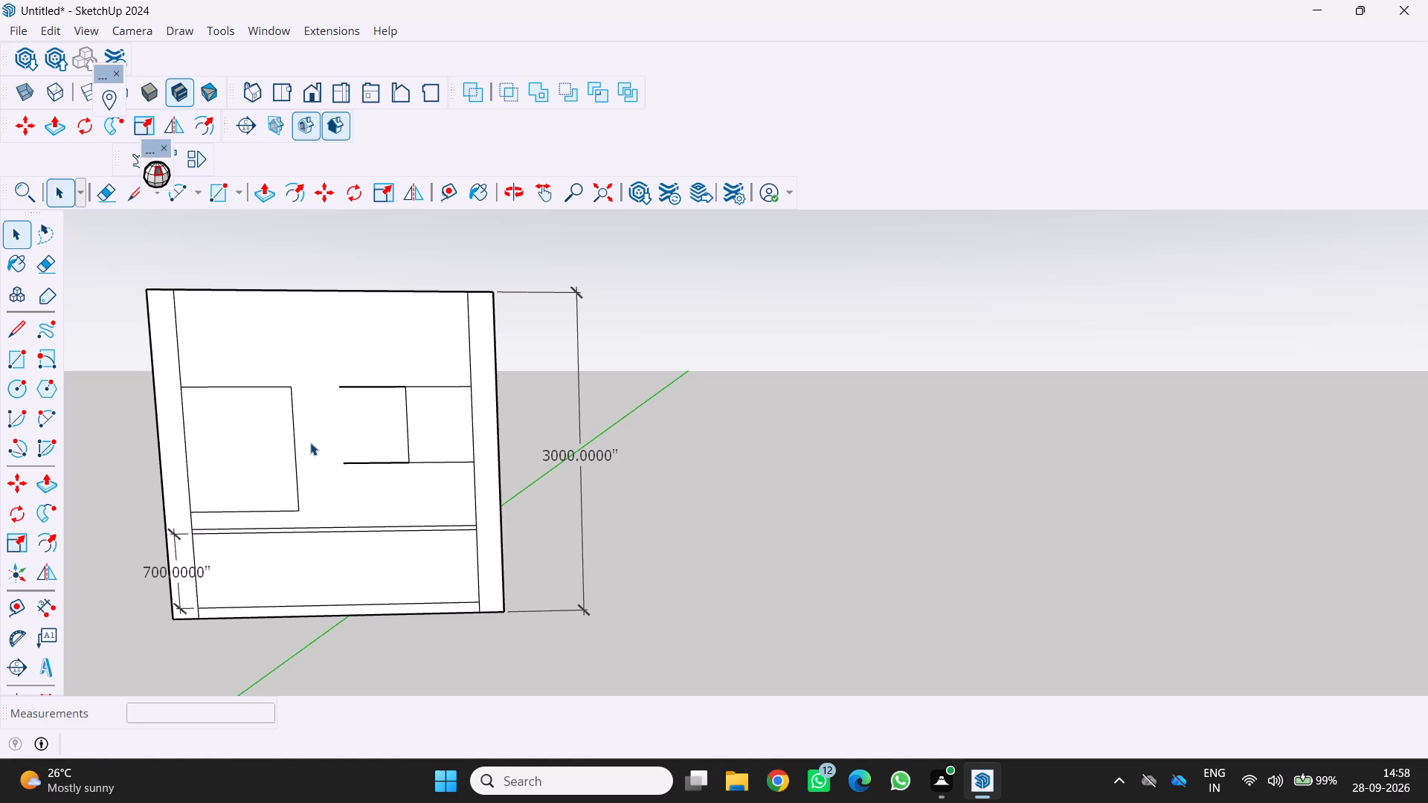
Erase the 700" vertical line between the two horizontal lines.
left_click(109, 184)
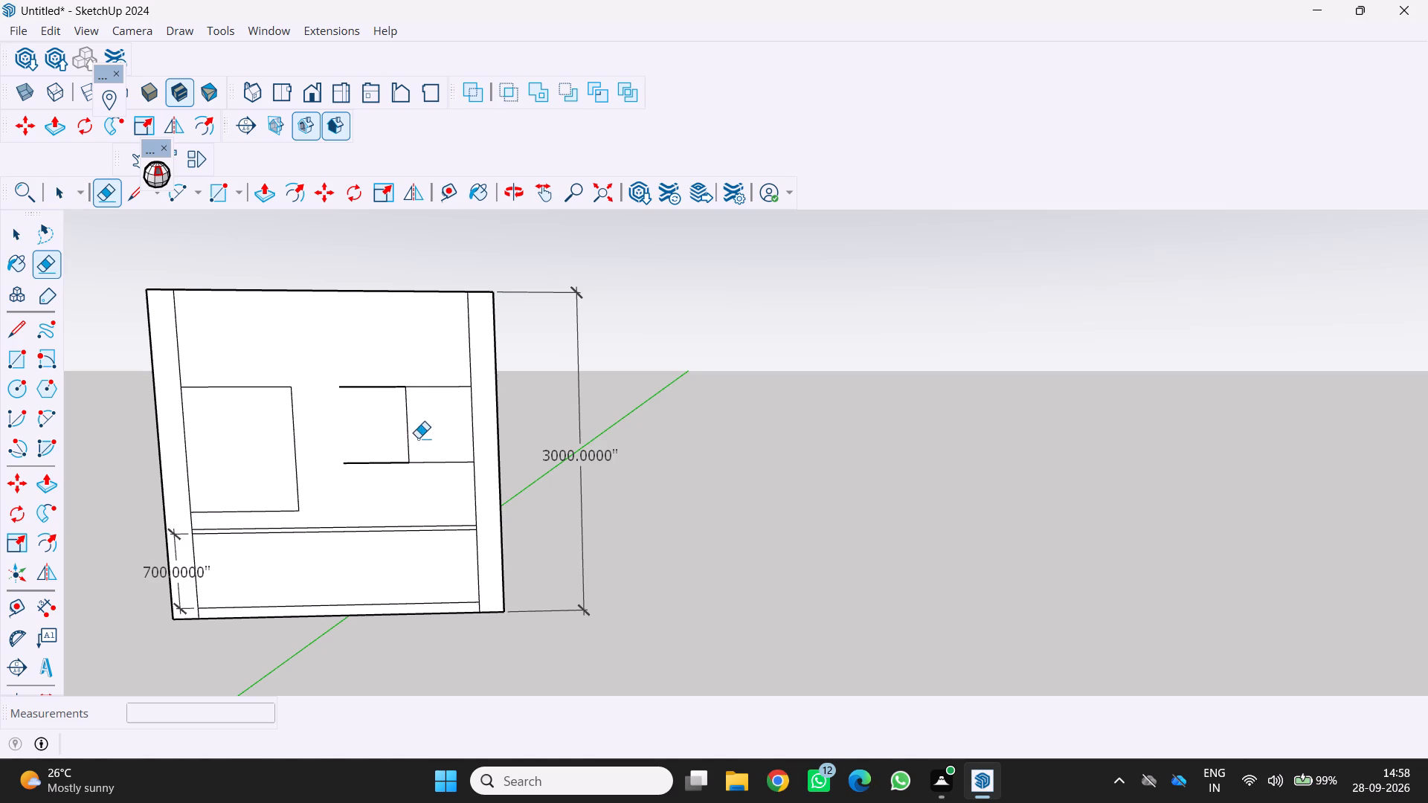
left_click(407, 425)
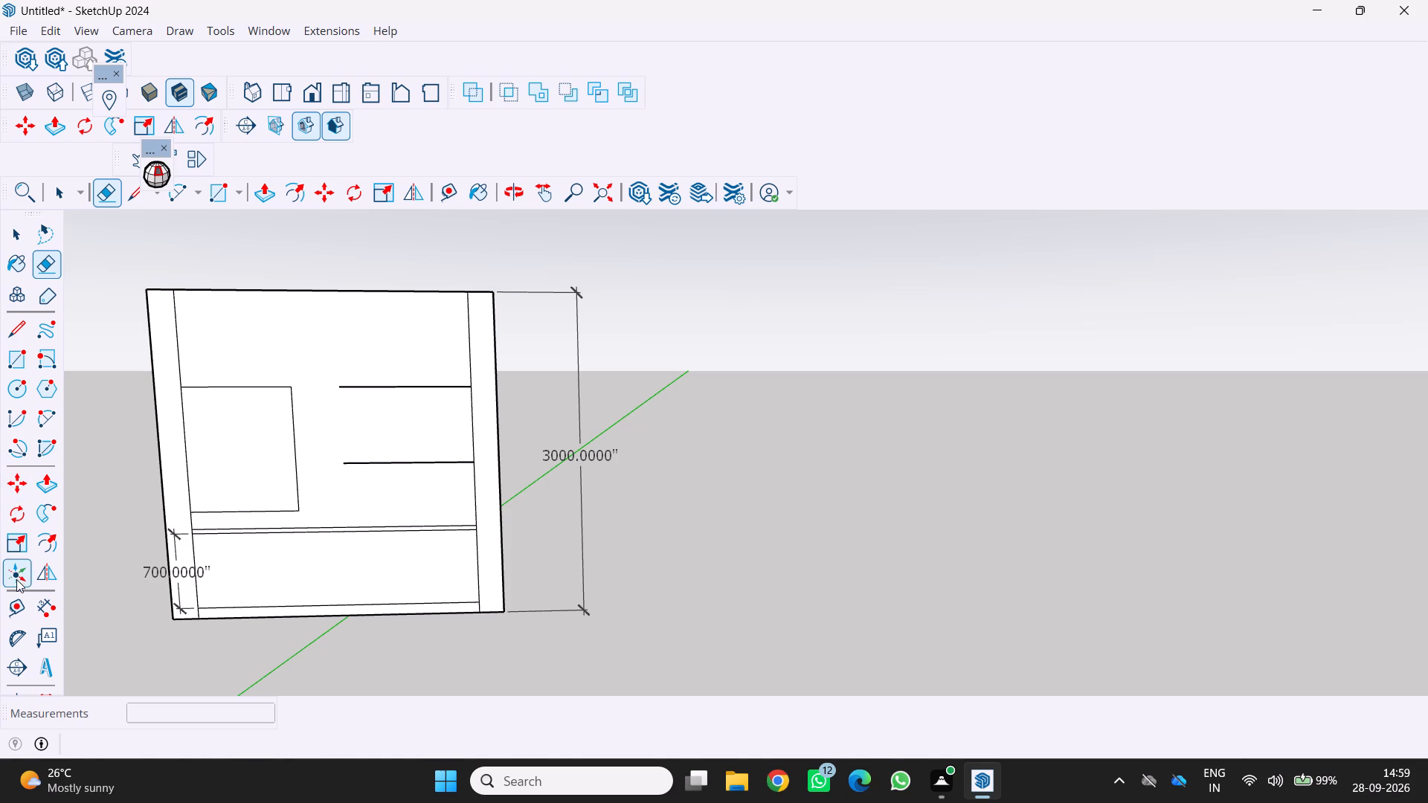
Draw a 600" horizontal line inward from the right side panel's edge, midway between the two horizontal lines.
left_click(11, 329)
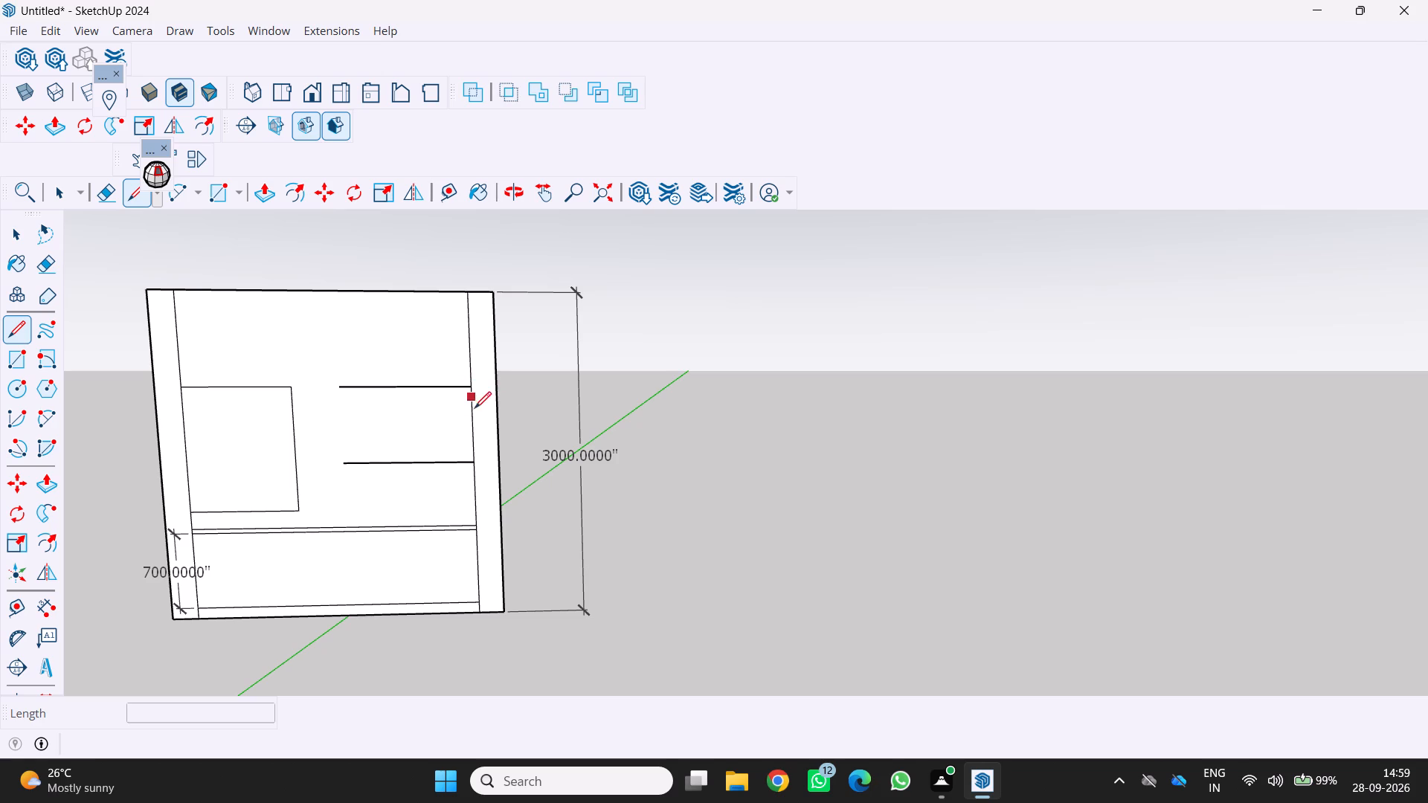
left_click(470, 428)
key("6")
type("00")
key("Return")
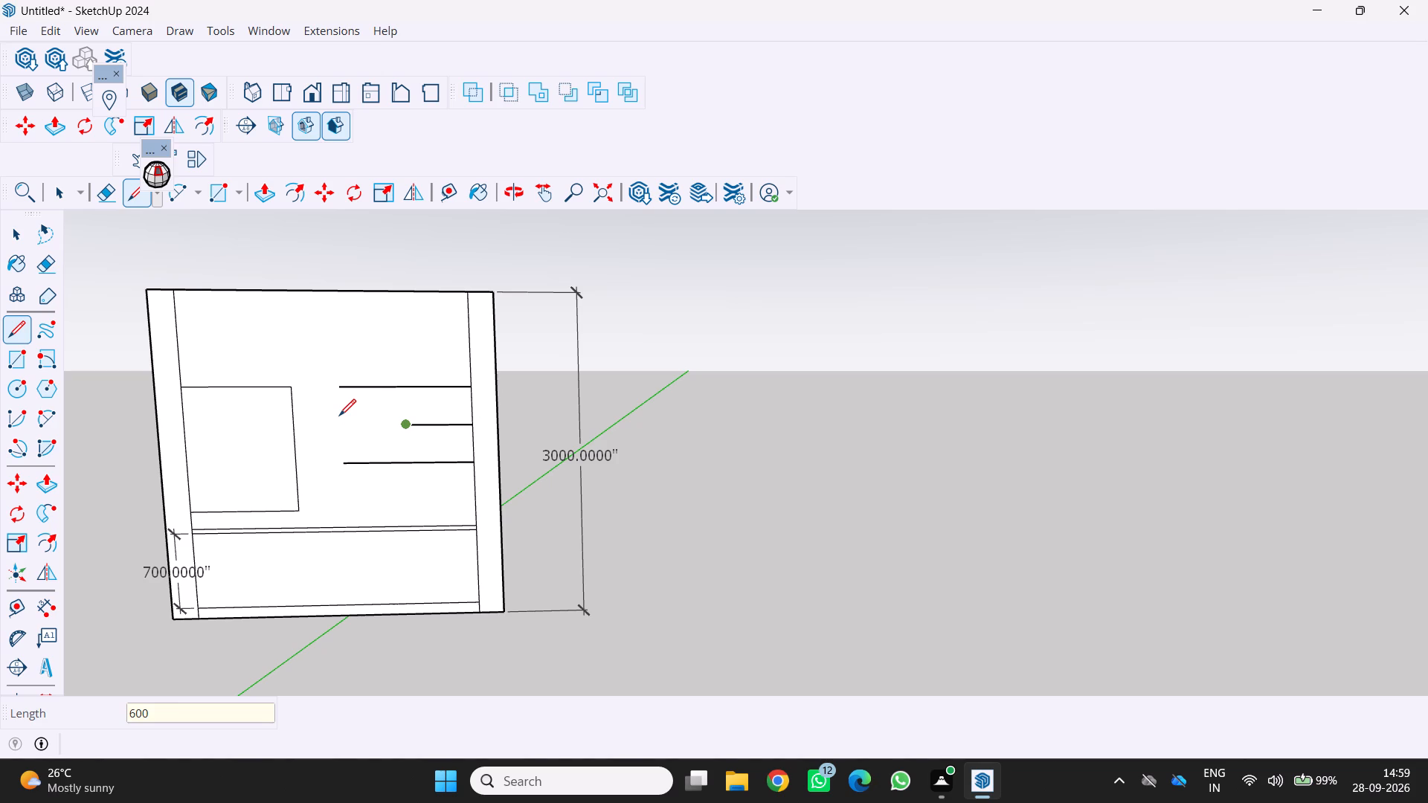
Draw vertical lines from the 600" line's free end to the upper and lower horizontal lines, 350" each way.
left_click(404, 389)
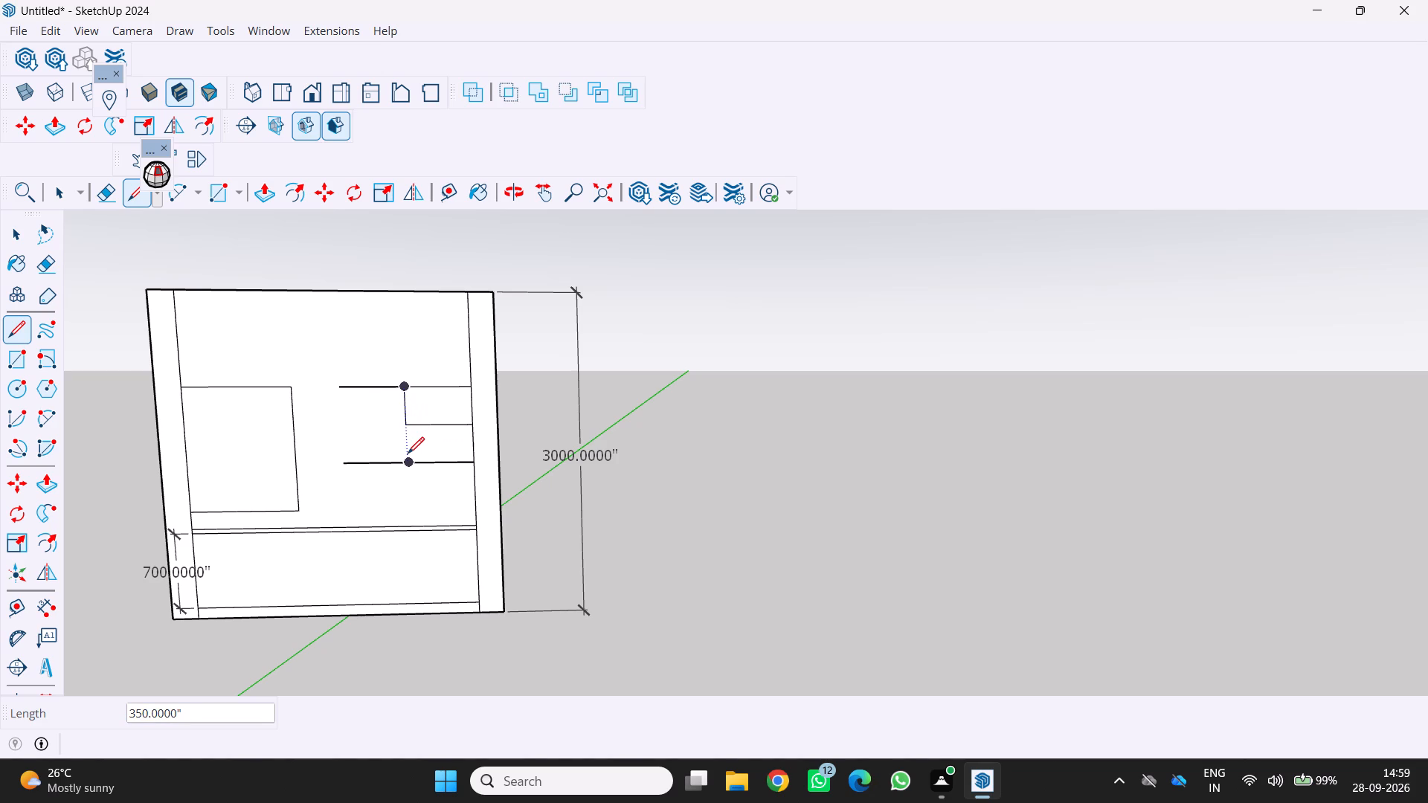
left_click(408, 454)
left_click(404, 464)
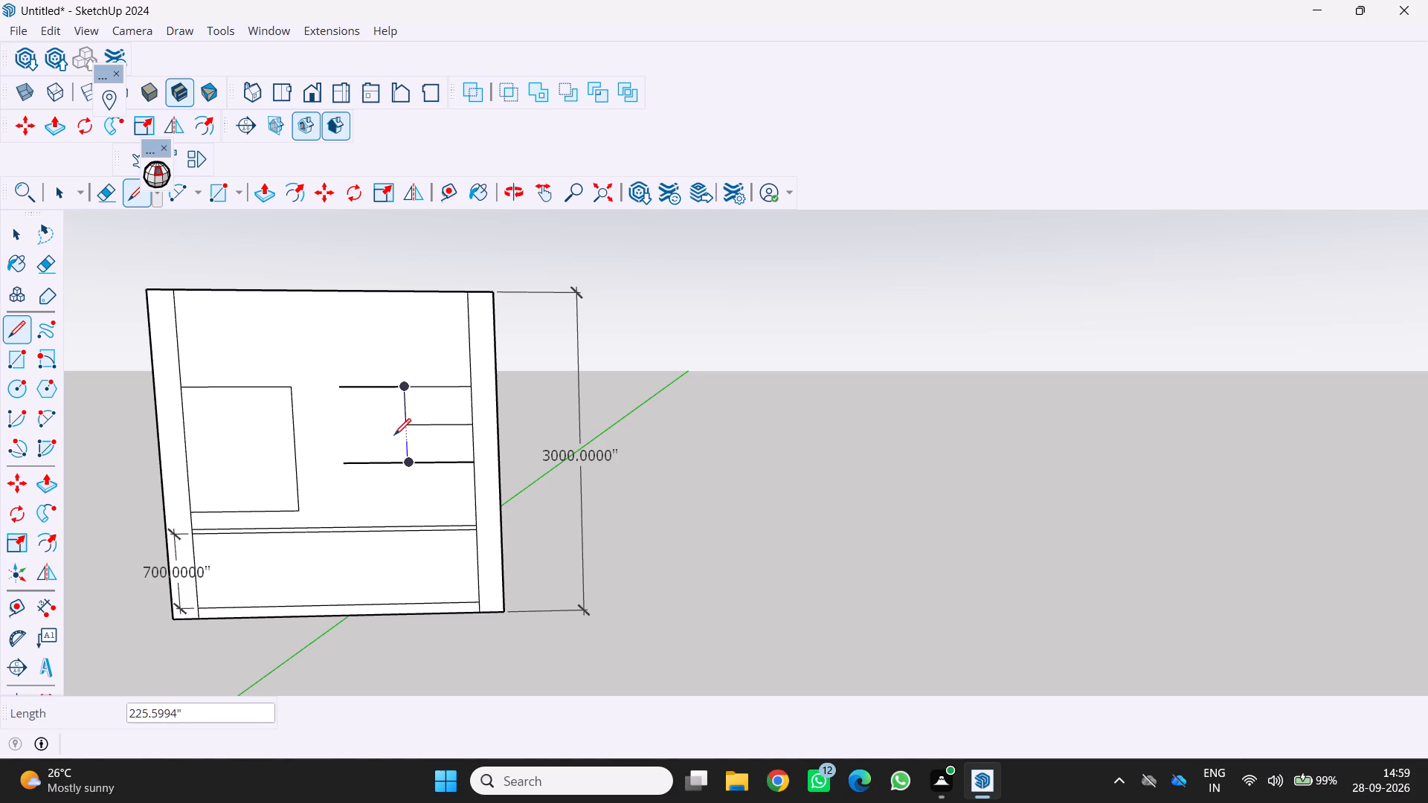
left_click(405, 421)
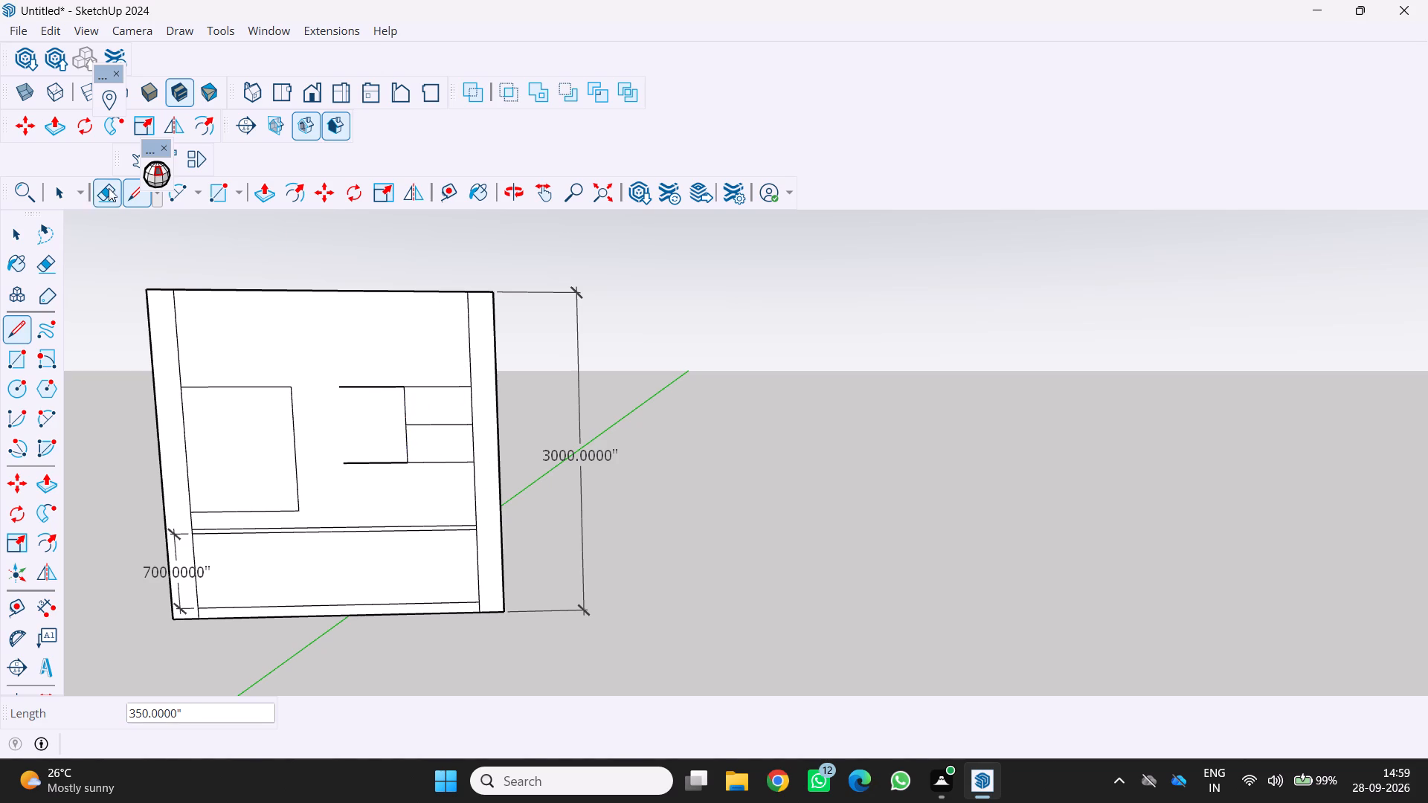
Erase the 600" horizontal line between the vertical divider and the right side panel.
left_click(98, 191)
left_click(440, 427)
Draw a 250" horizontal line from the midpoint of the vertical divider toward the right side panel.
scroll(397, 413, "up", 3)
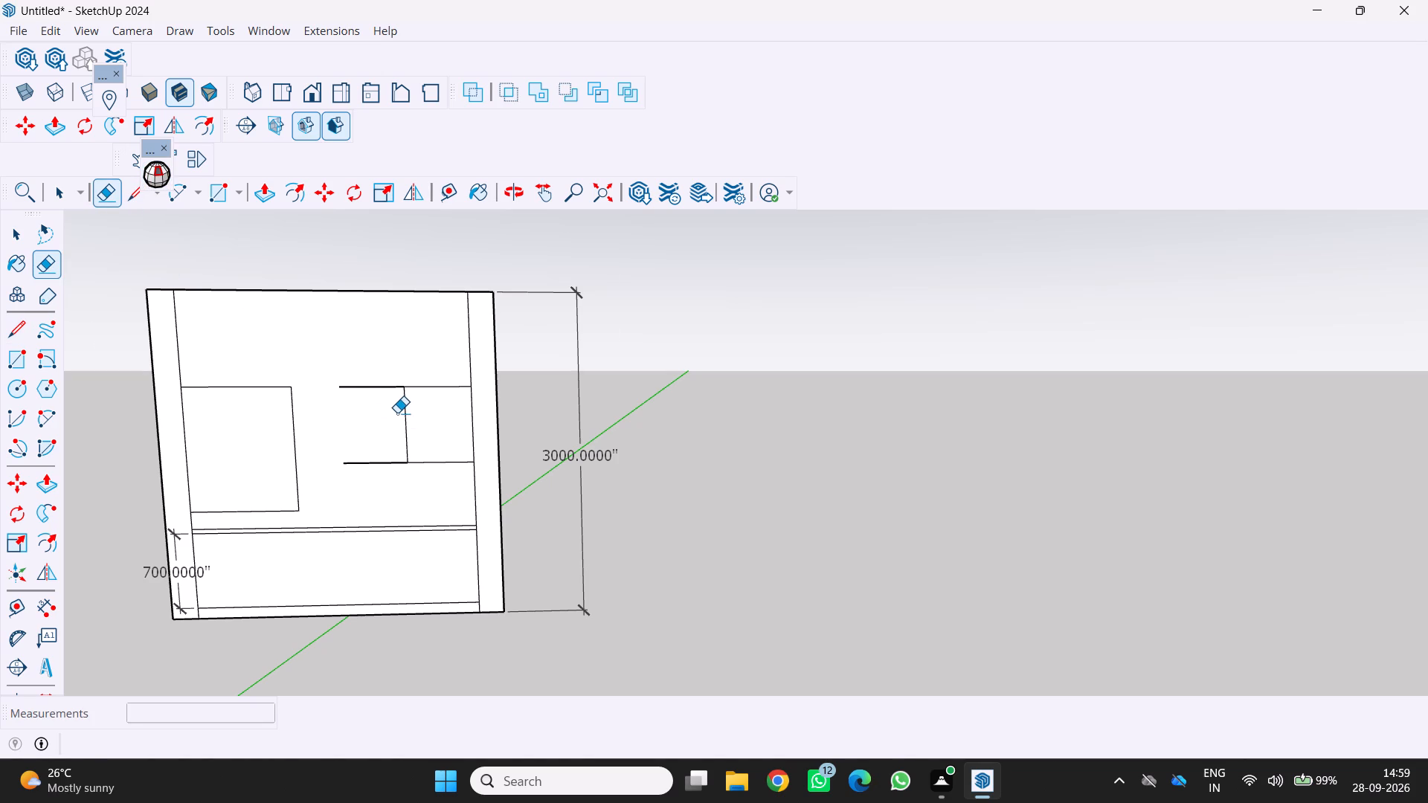
scroll(397, 405, "up", 3)
scroll(290, 401, "down", 3)
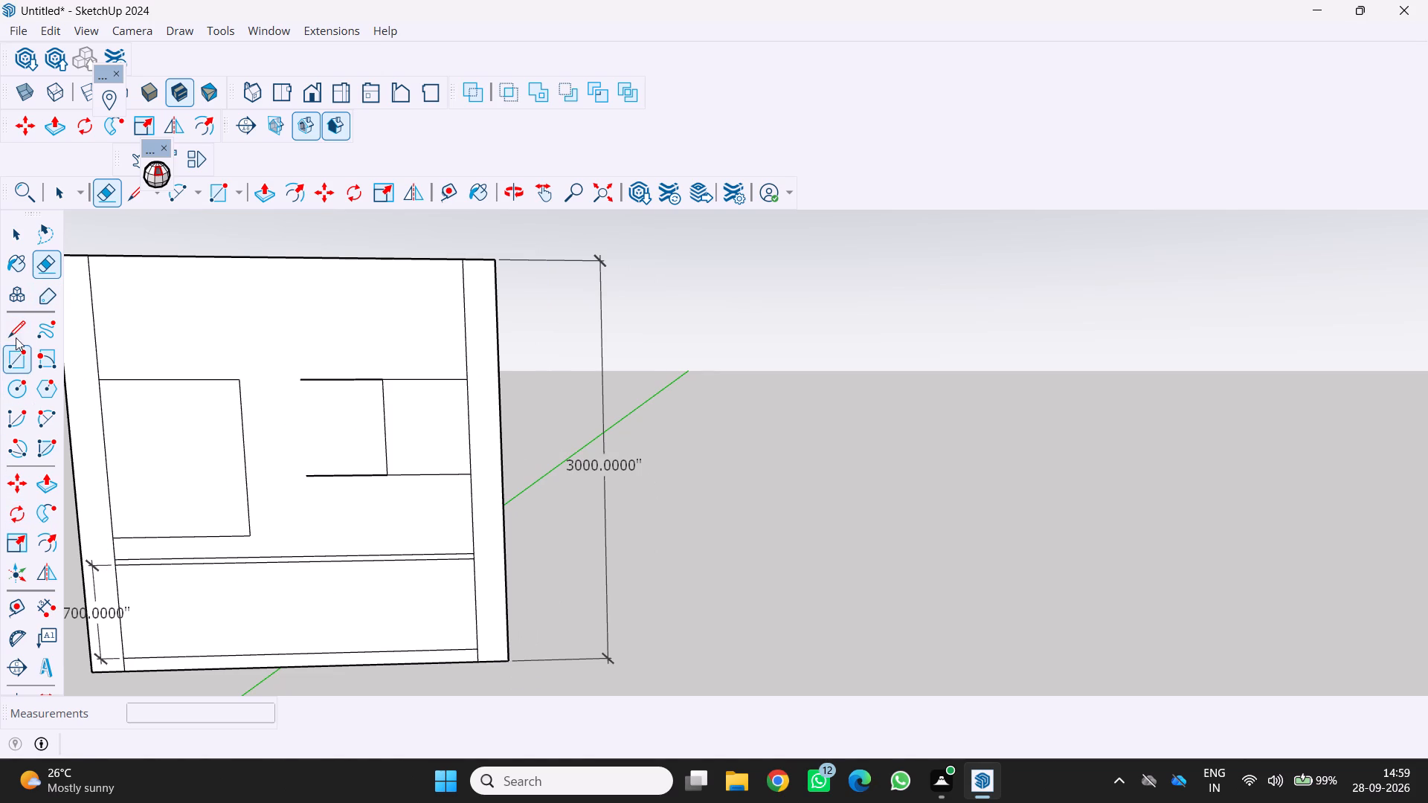
left_click(138, 199)
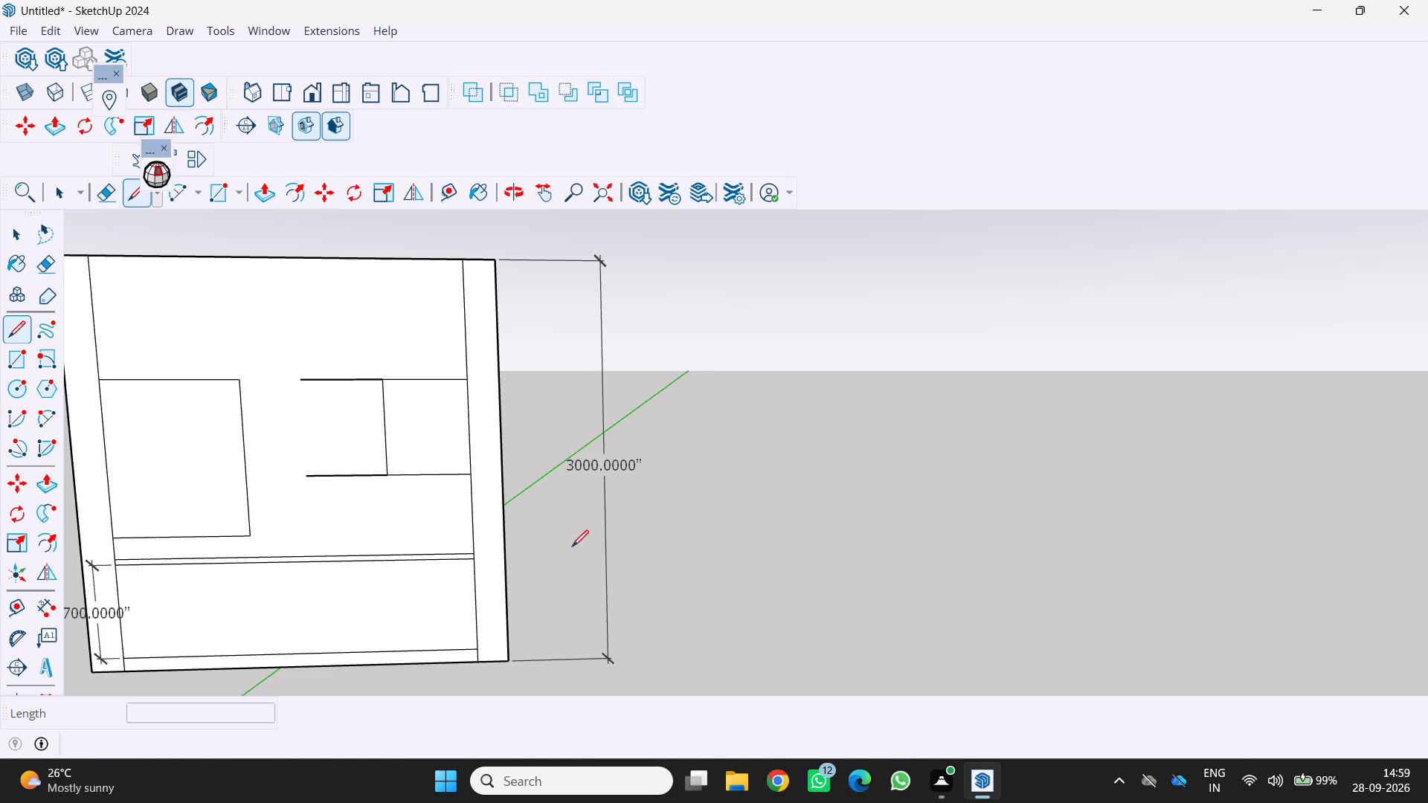
left_click(385, 429)
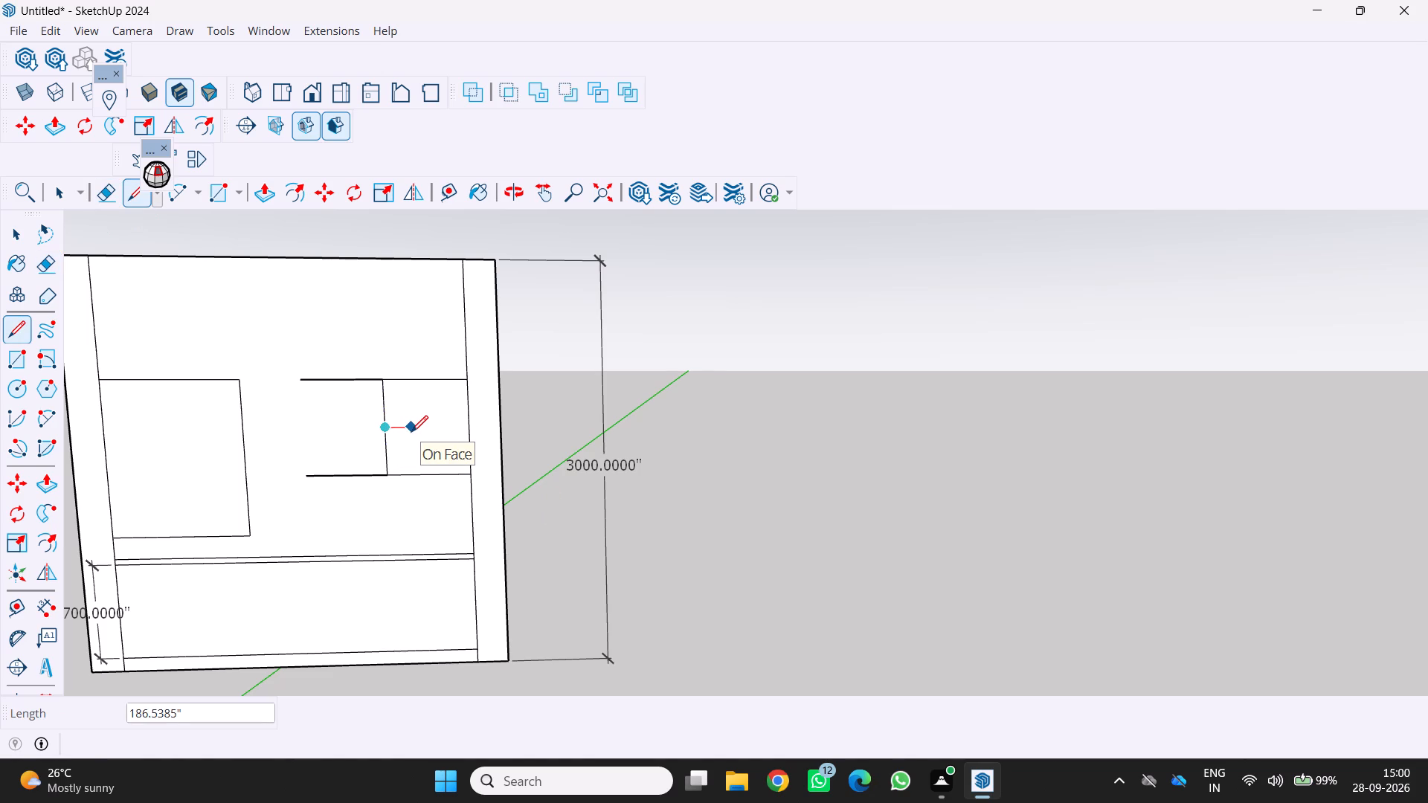
type("25")
key("0")
key("Return")
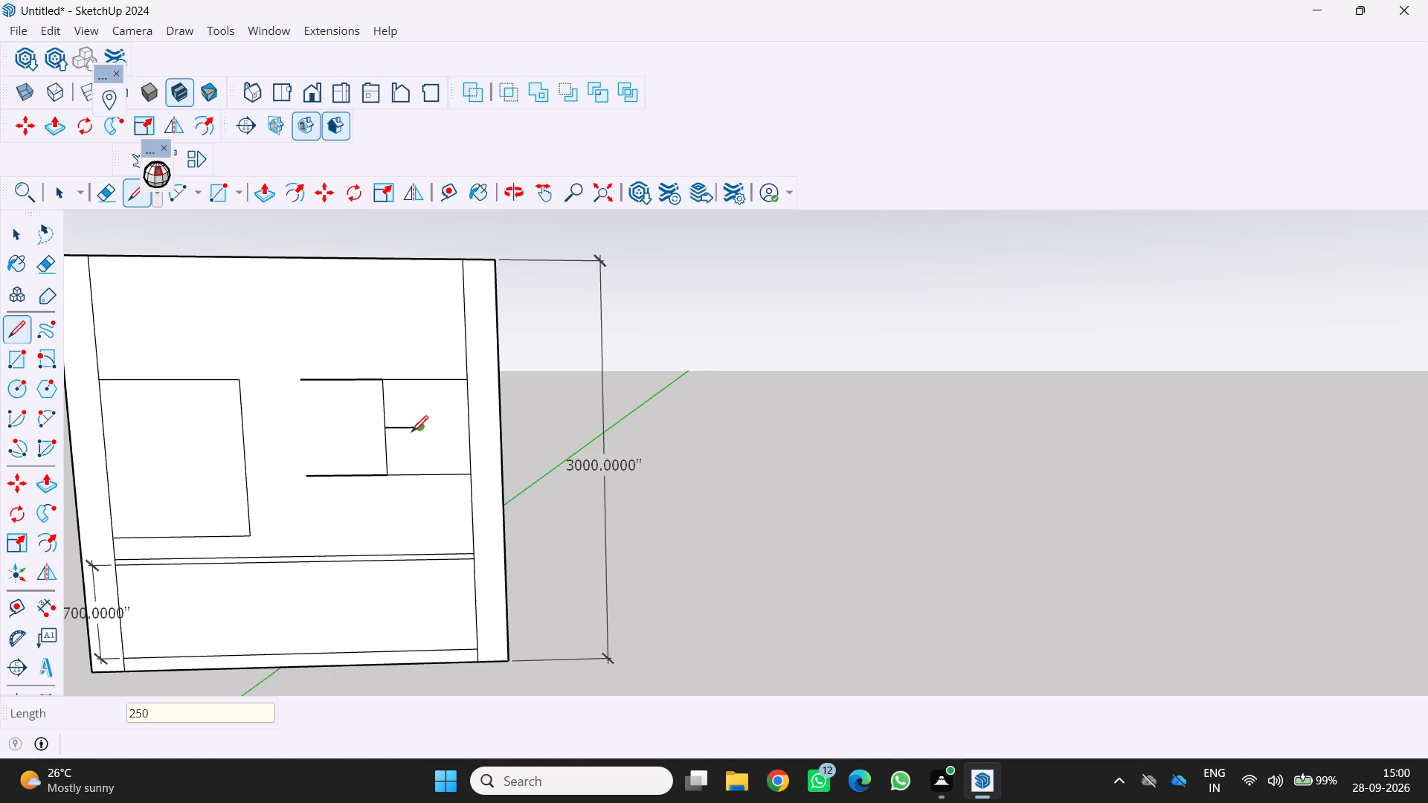
Draw a second vertical divider through the 250" line's end, from the upper horizontal line down to just past the lower one.
left_click(417, 381)
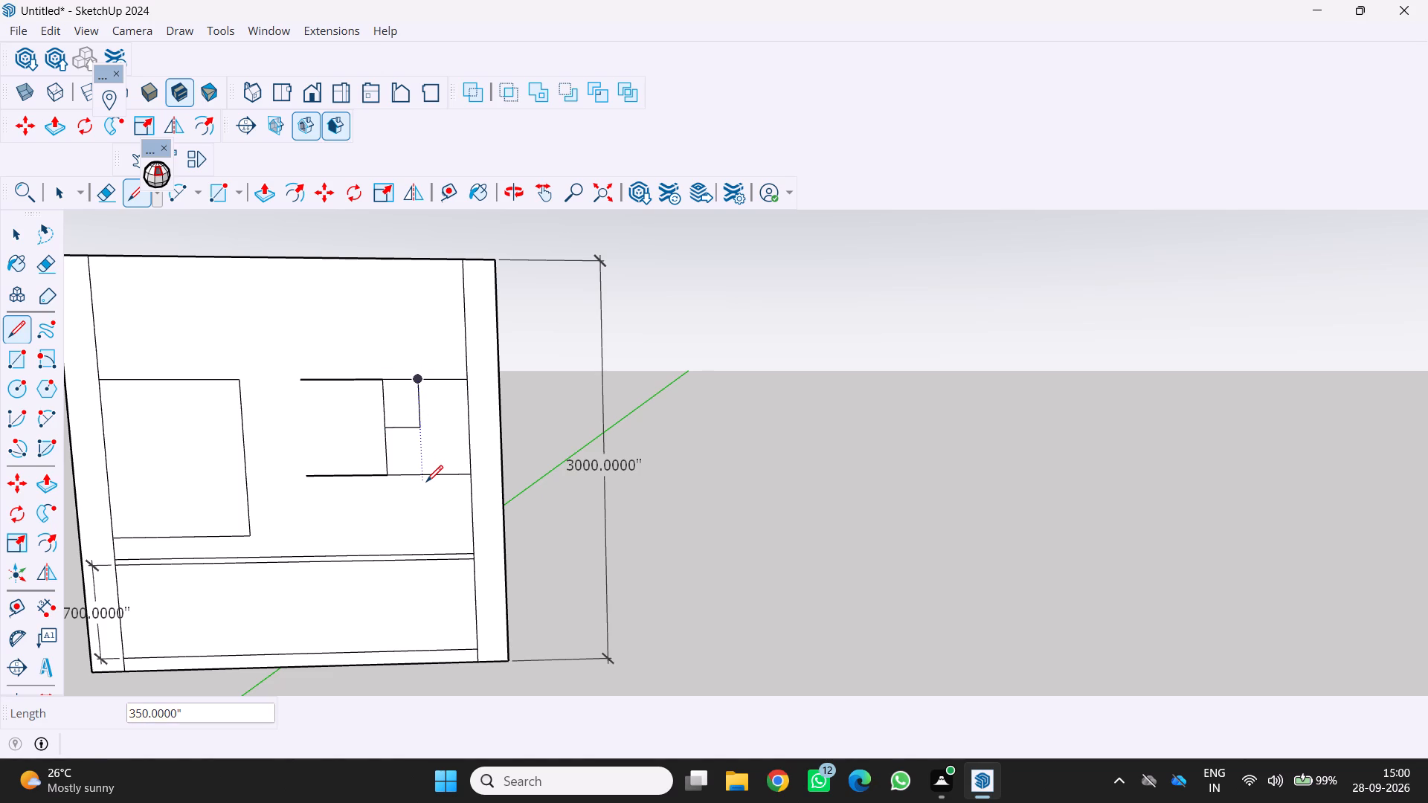
left_click(426, 482)
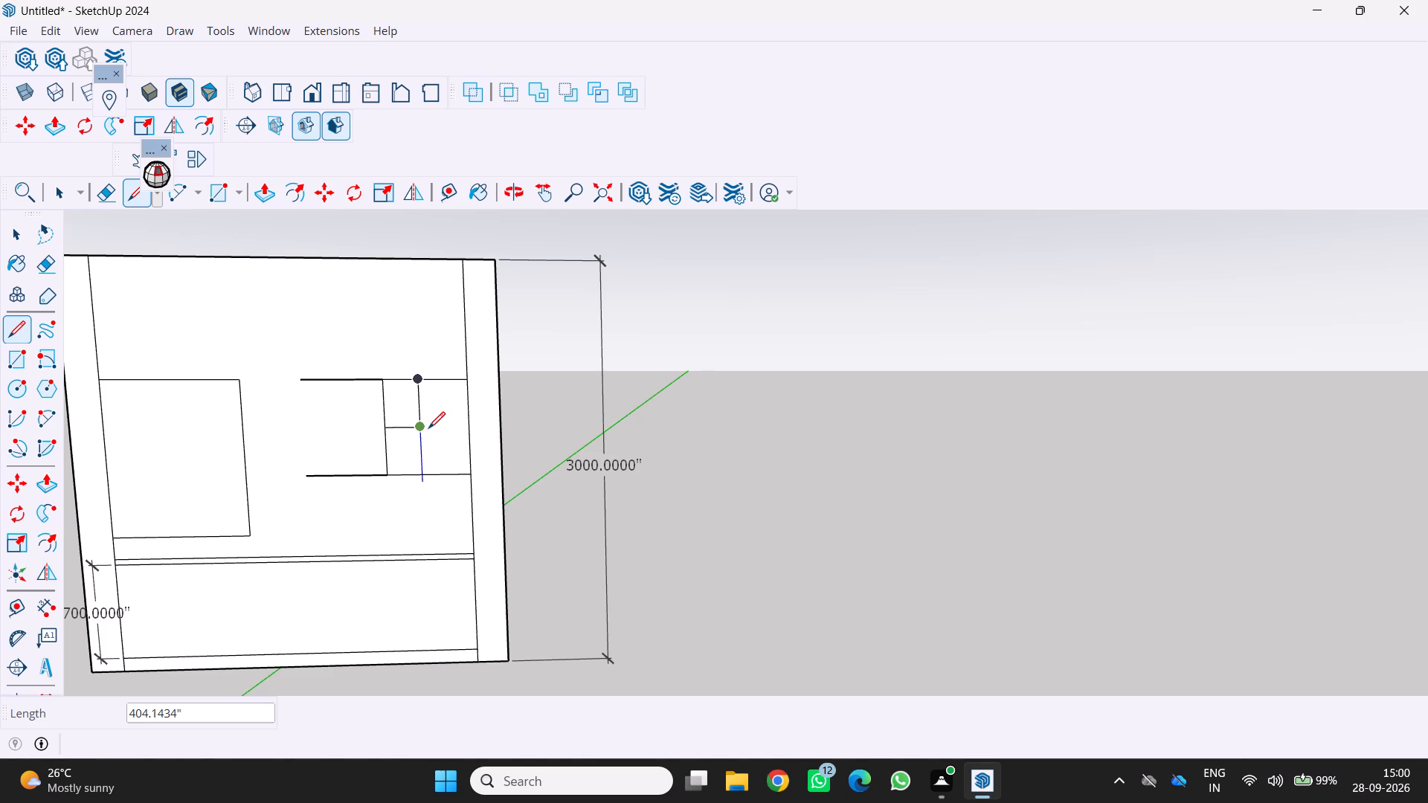
left_click(428, 428)
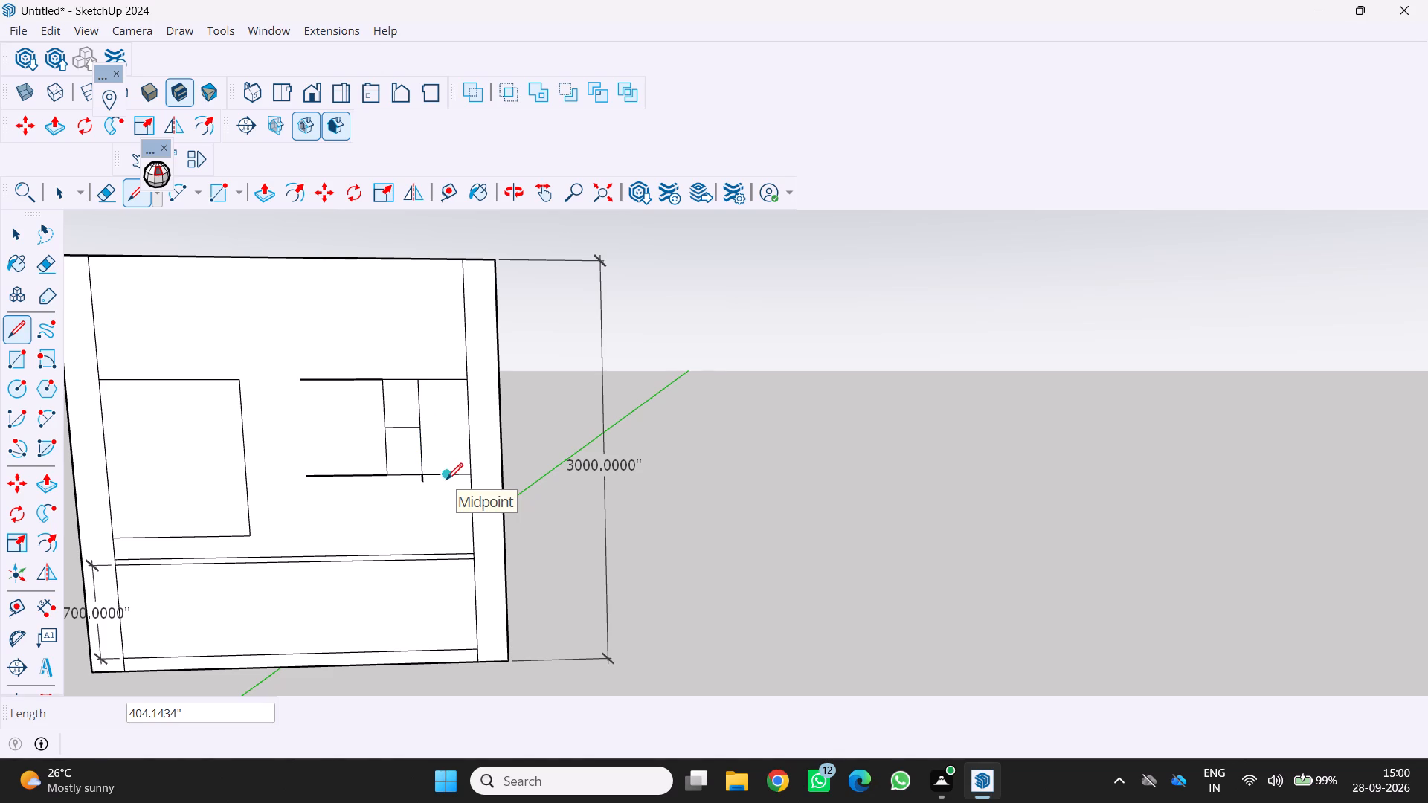
Erase the 250" line between the two vertical dividers and the second divider's stub below the lower horizontal line.
key("space")
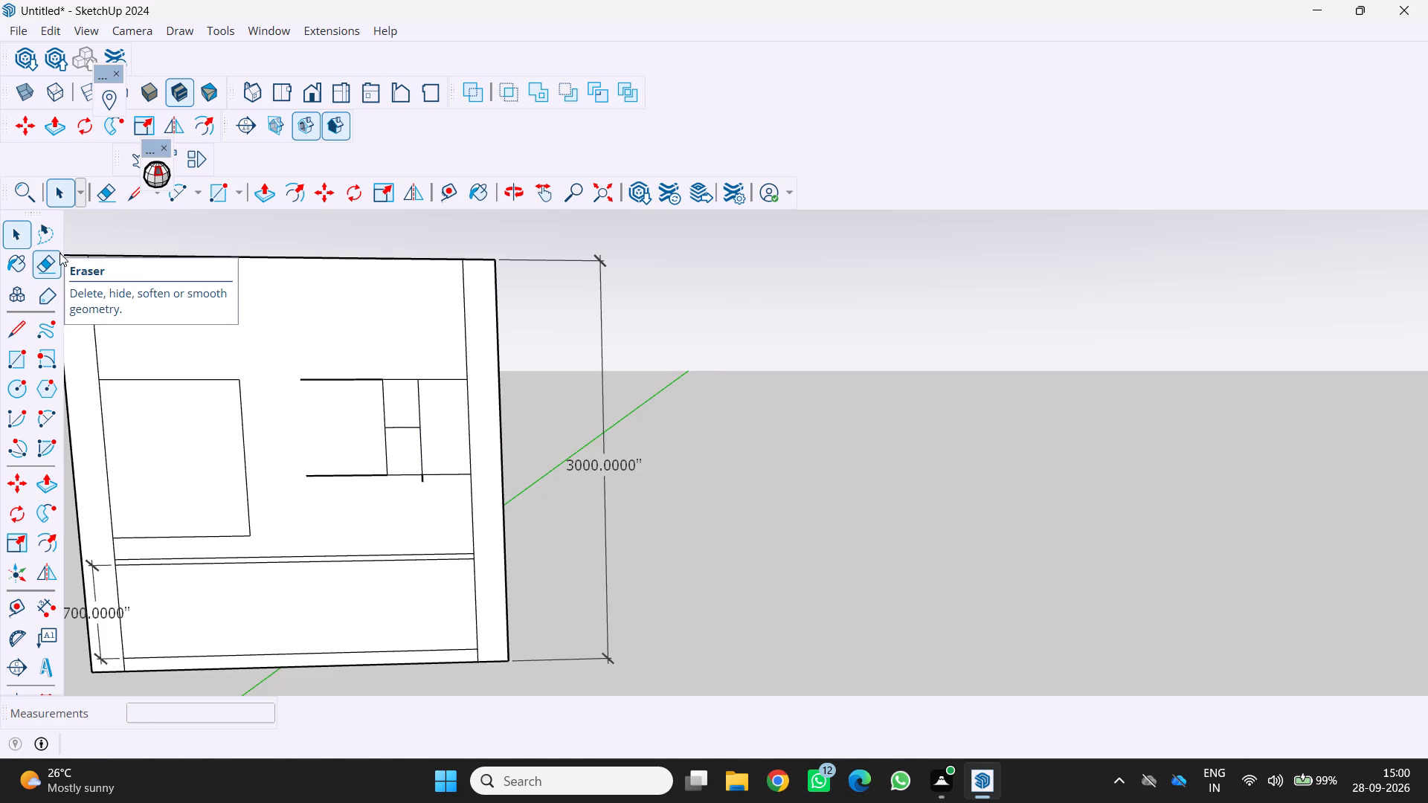
left_click(98, 188)
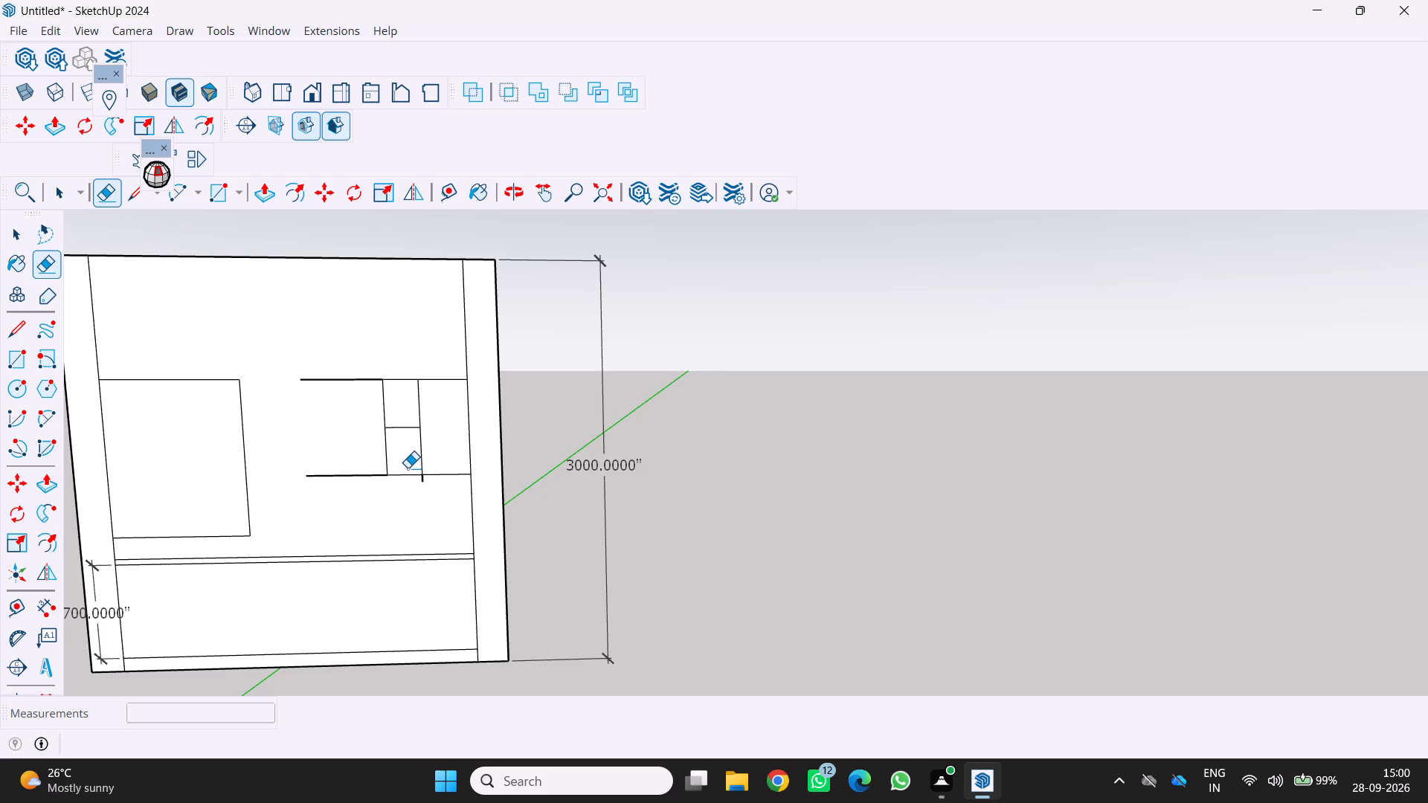
scroll(408, 468, "up", 1)
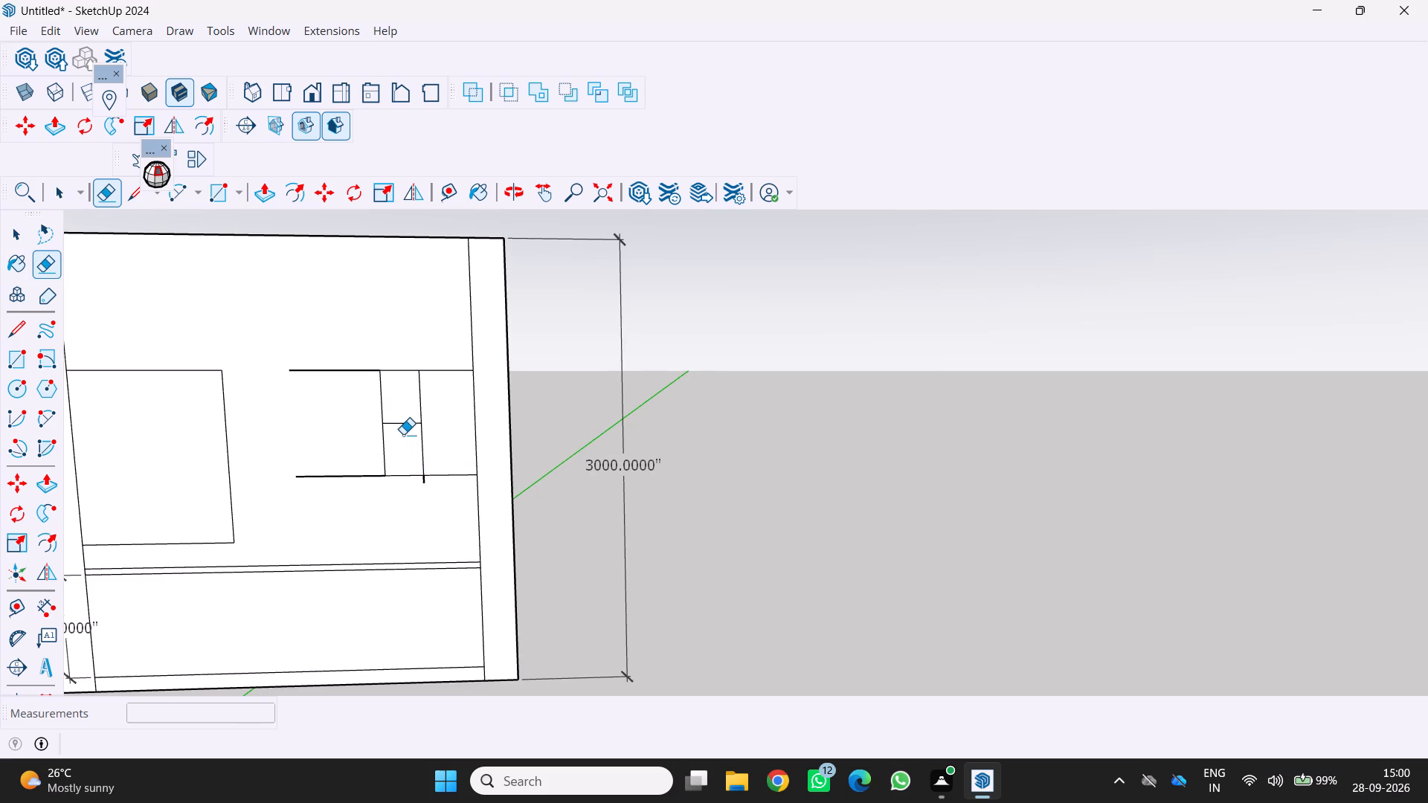
left_click(405, 426)
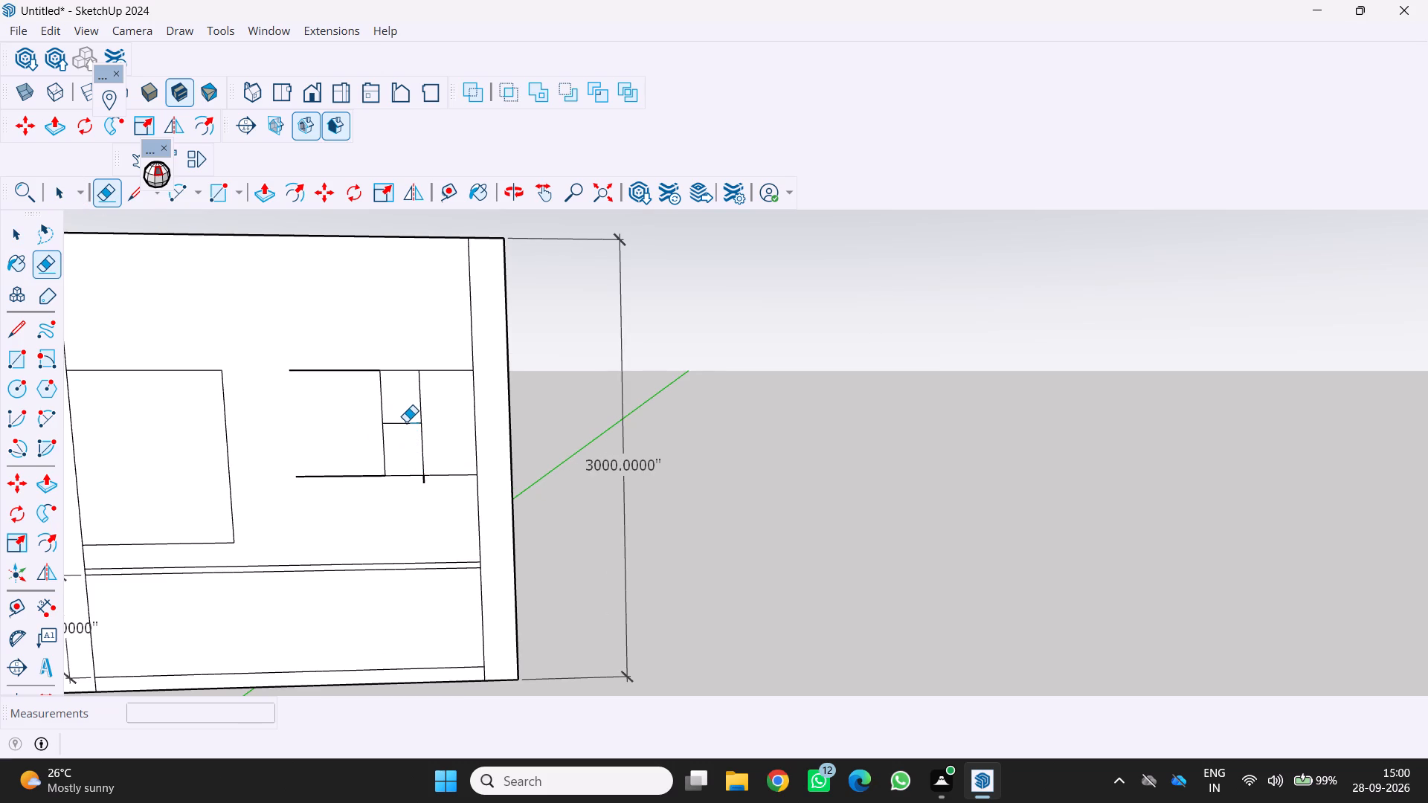
left_click(406, 425)
scroll(425, 500, "up", 4)
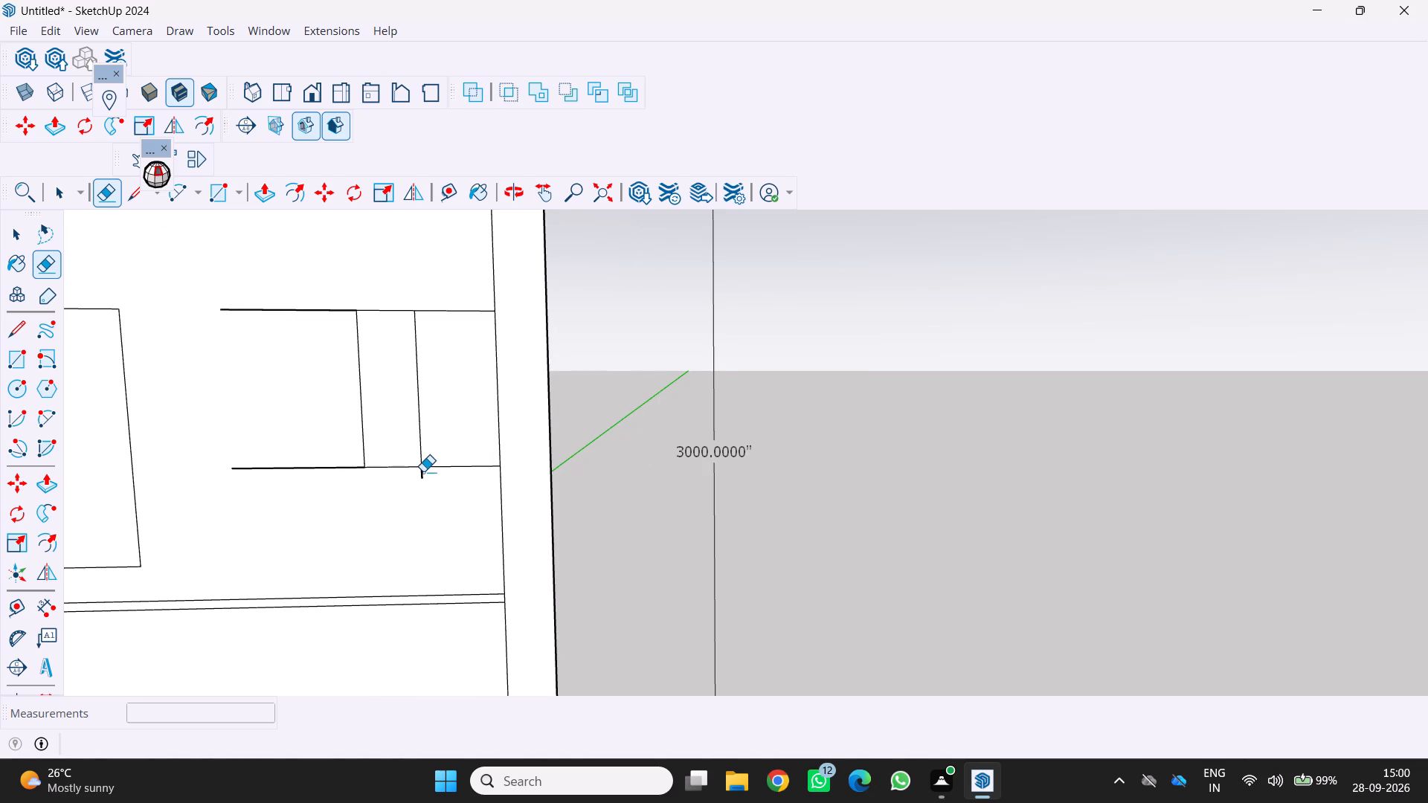
left_click(423, 477)
scroll(414, 512, "down", 2)
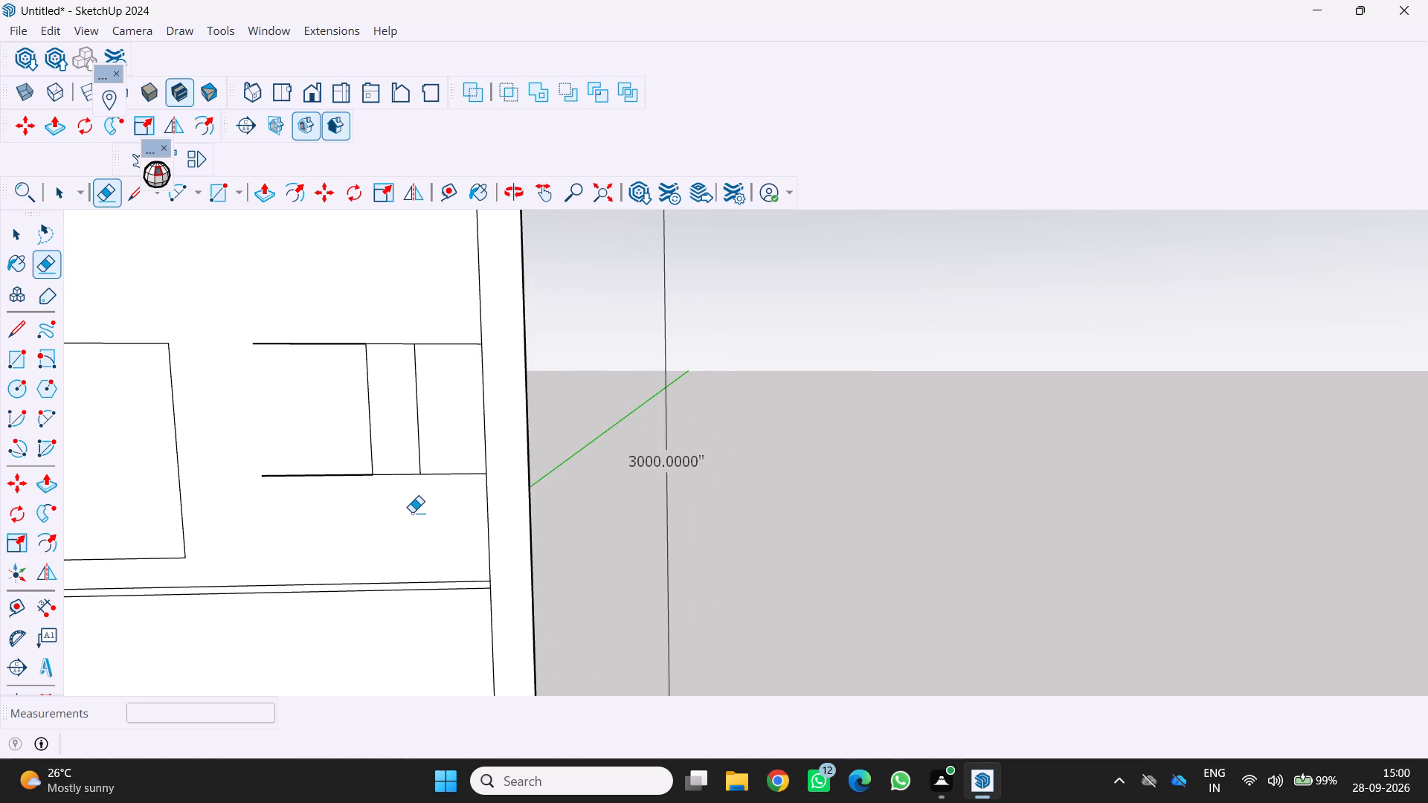
Draw two crossing diagonal lines between opposite corners of the compartment between the second vertical divider and the right side panel.
left_click(144, 196)
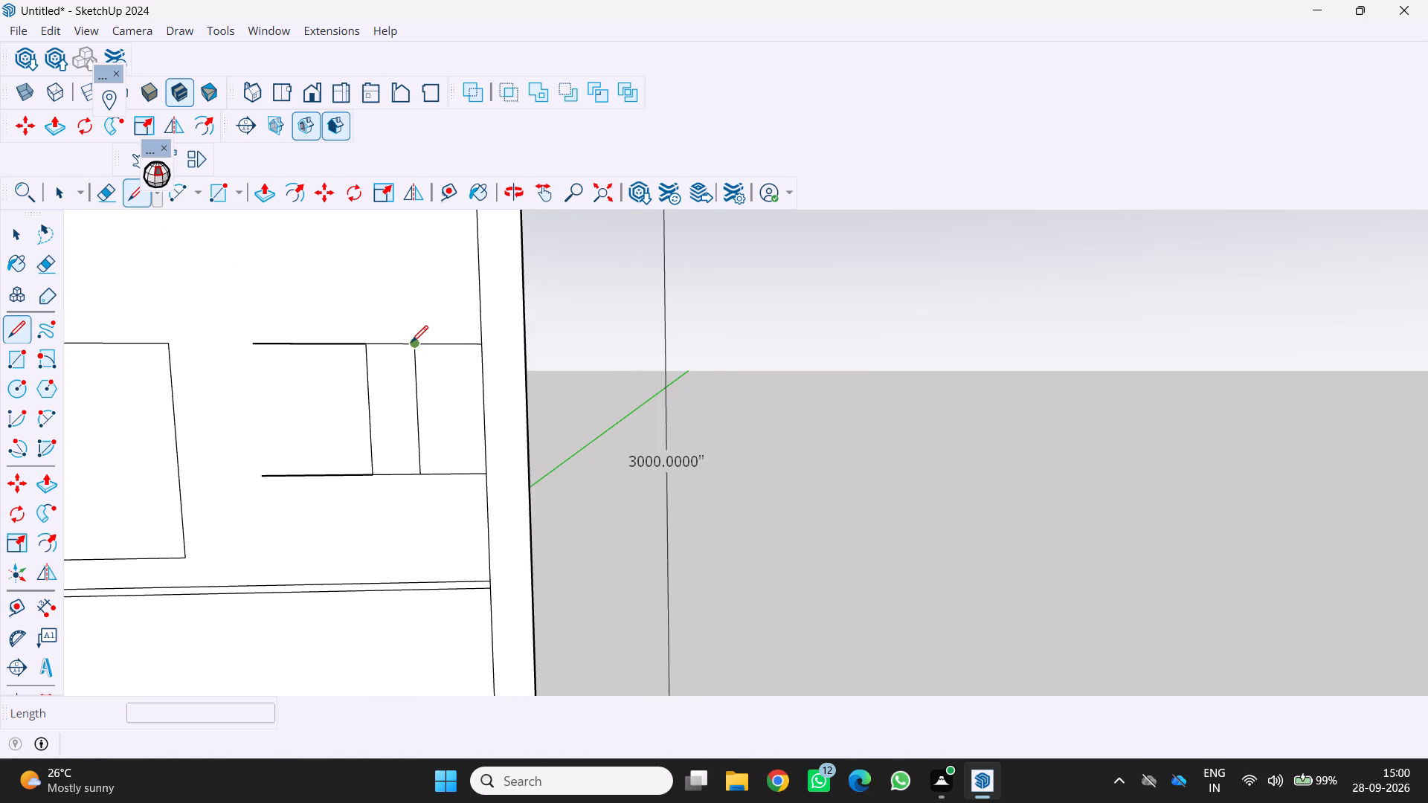
left_click(411, 342)
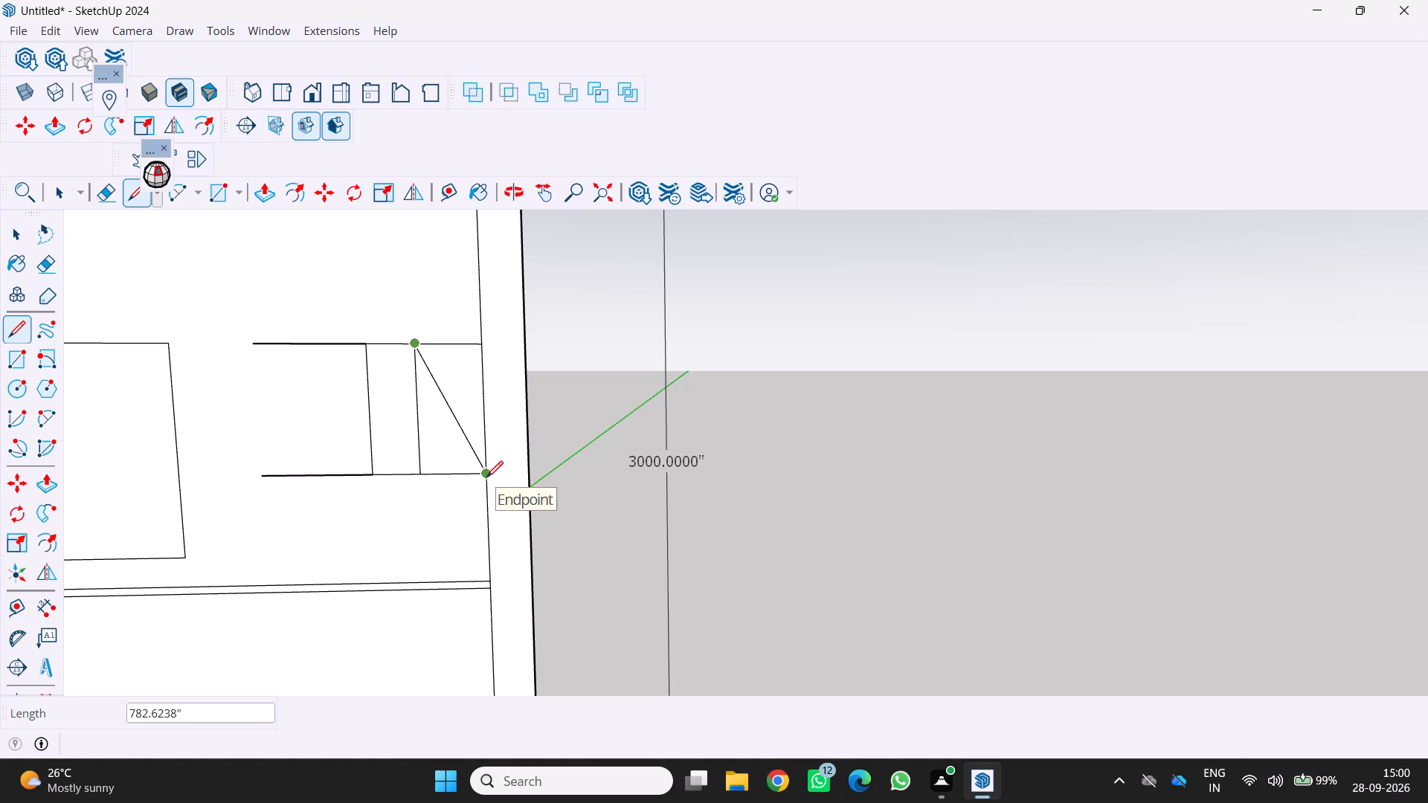
left_click(486, 477)
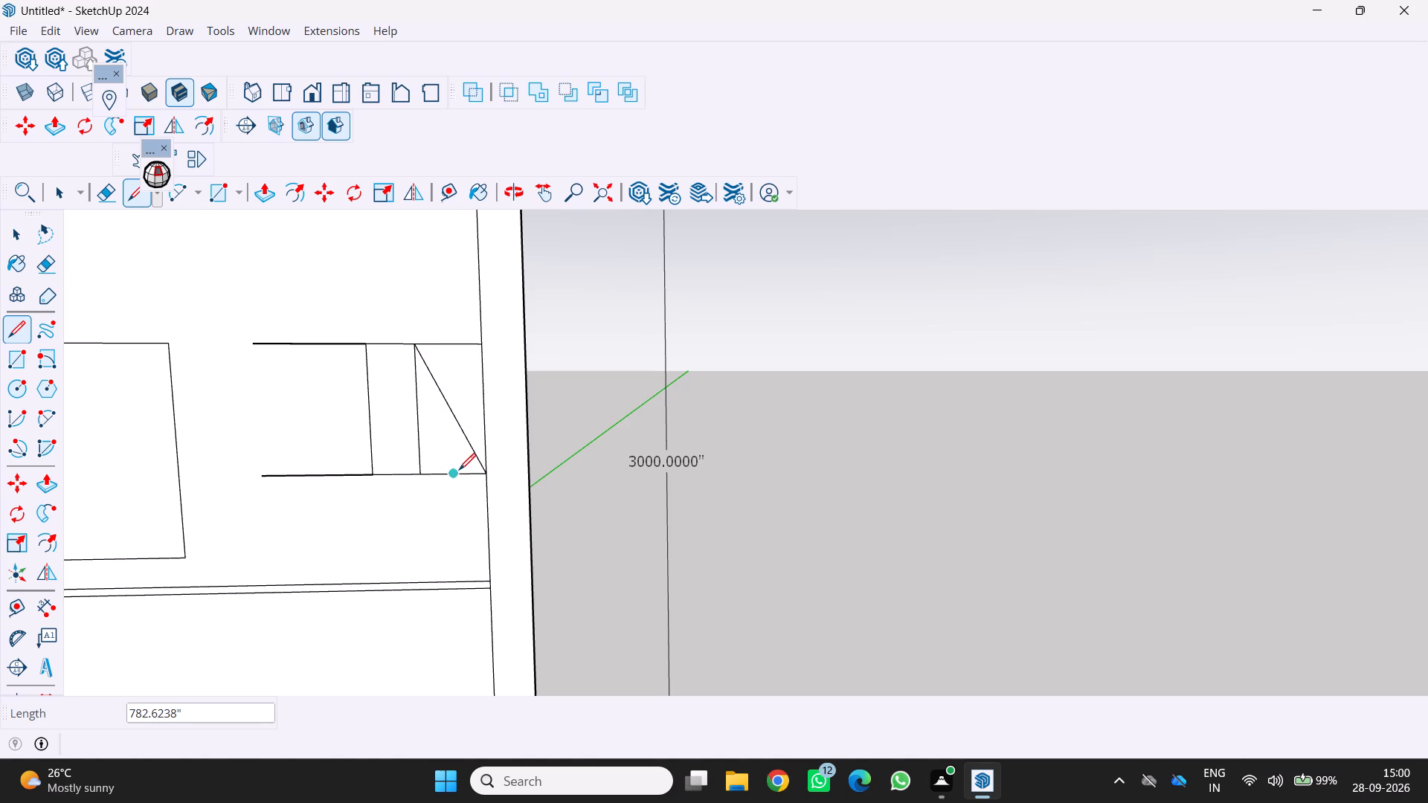
key("space")
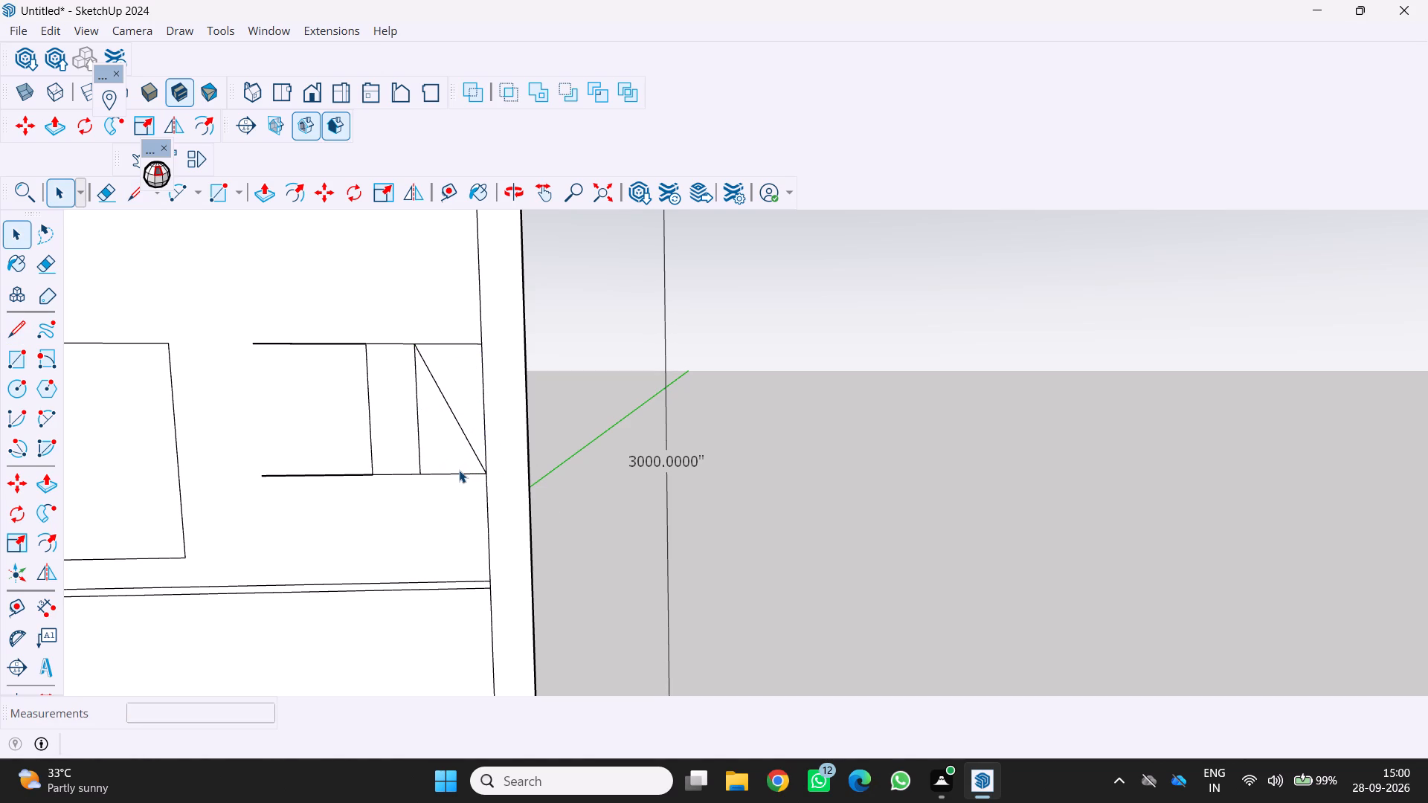
key("space")
key("l")
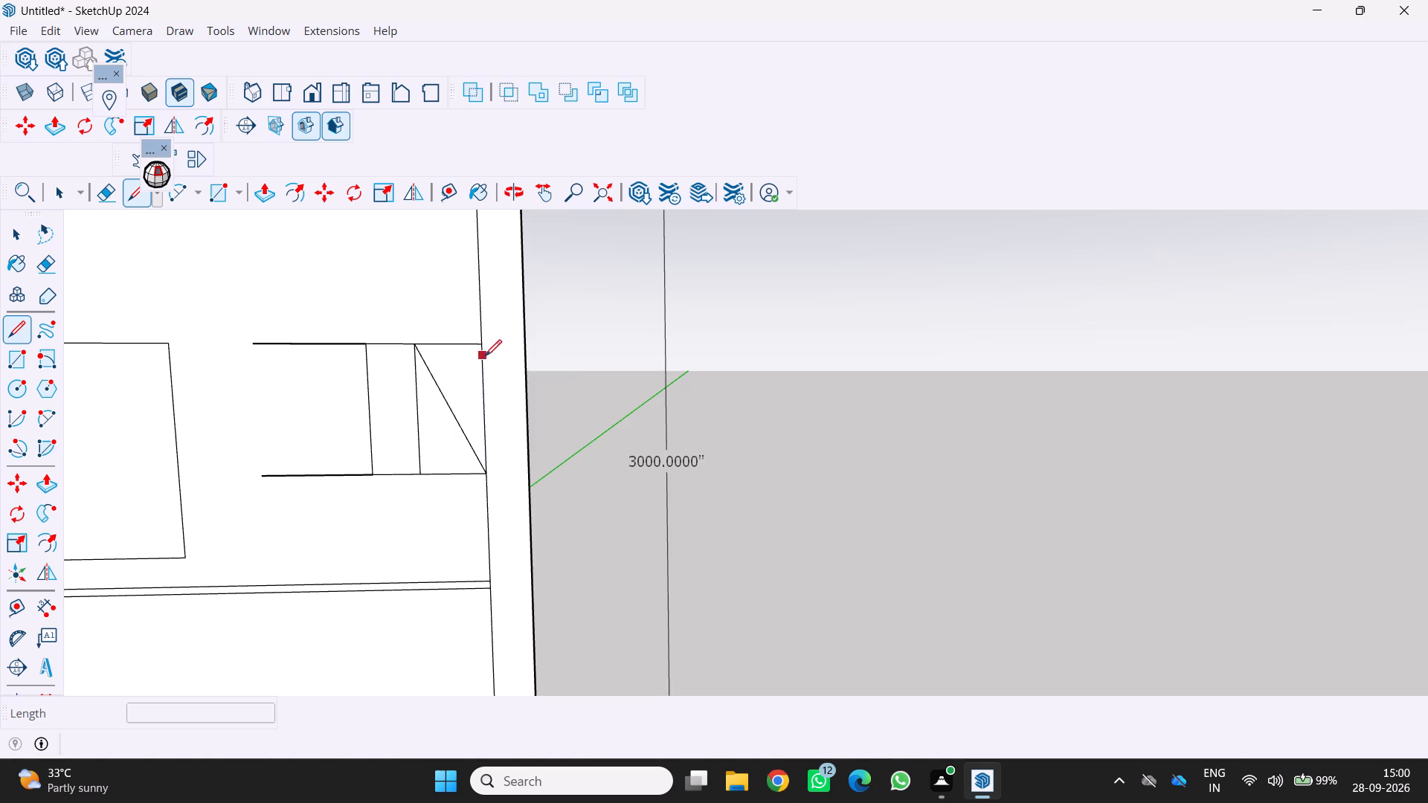
left_click(480, 346)
left_click(421, 478)
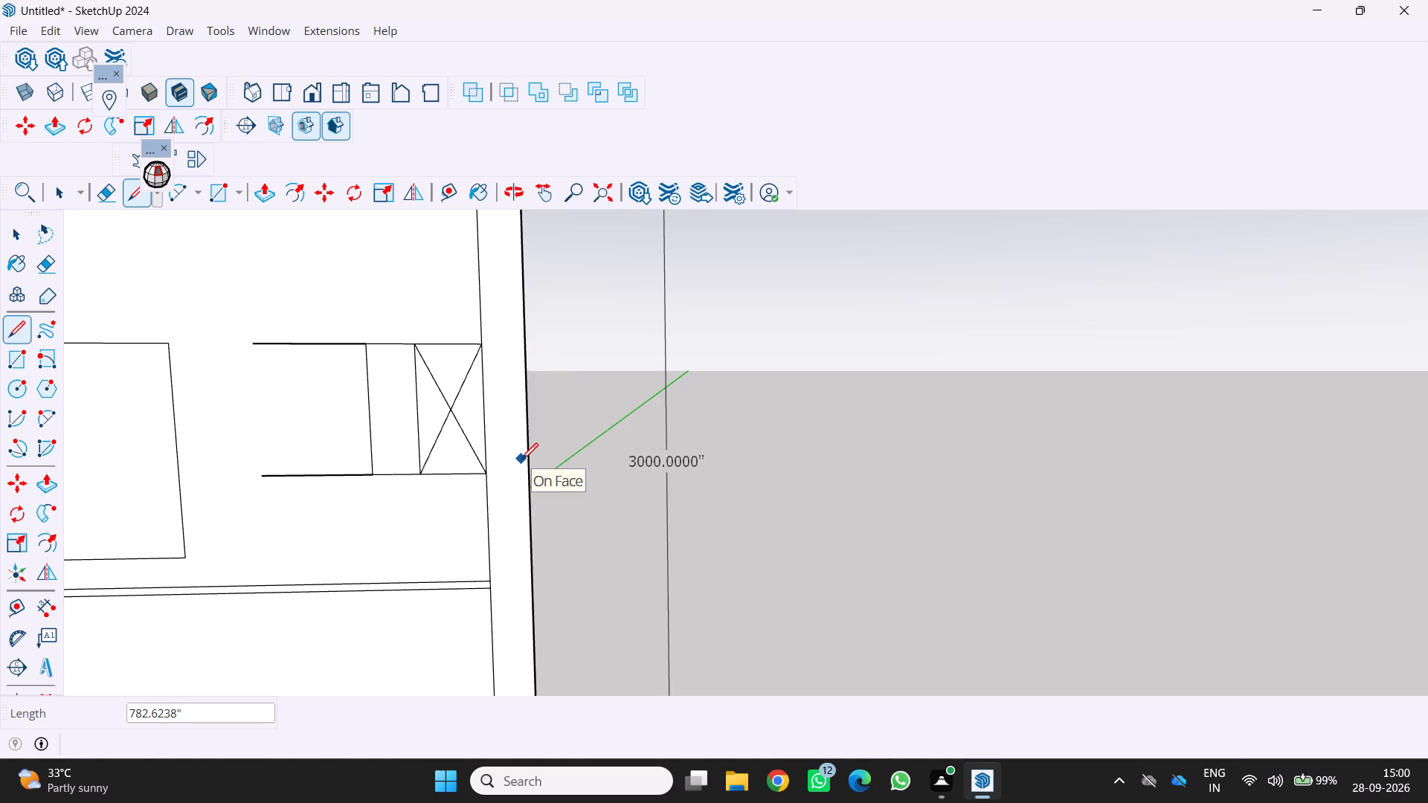
key("space")
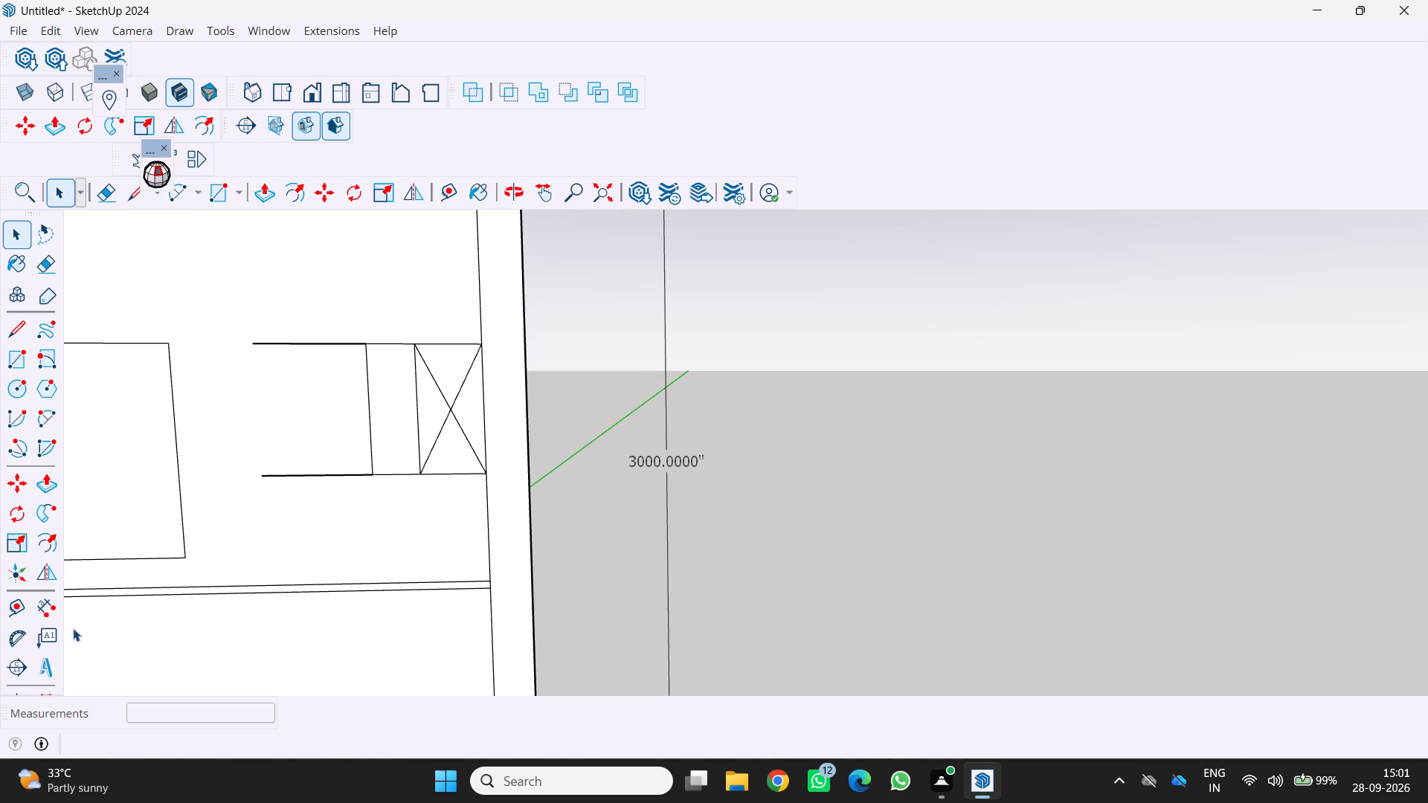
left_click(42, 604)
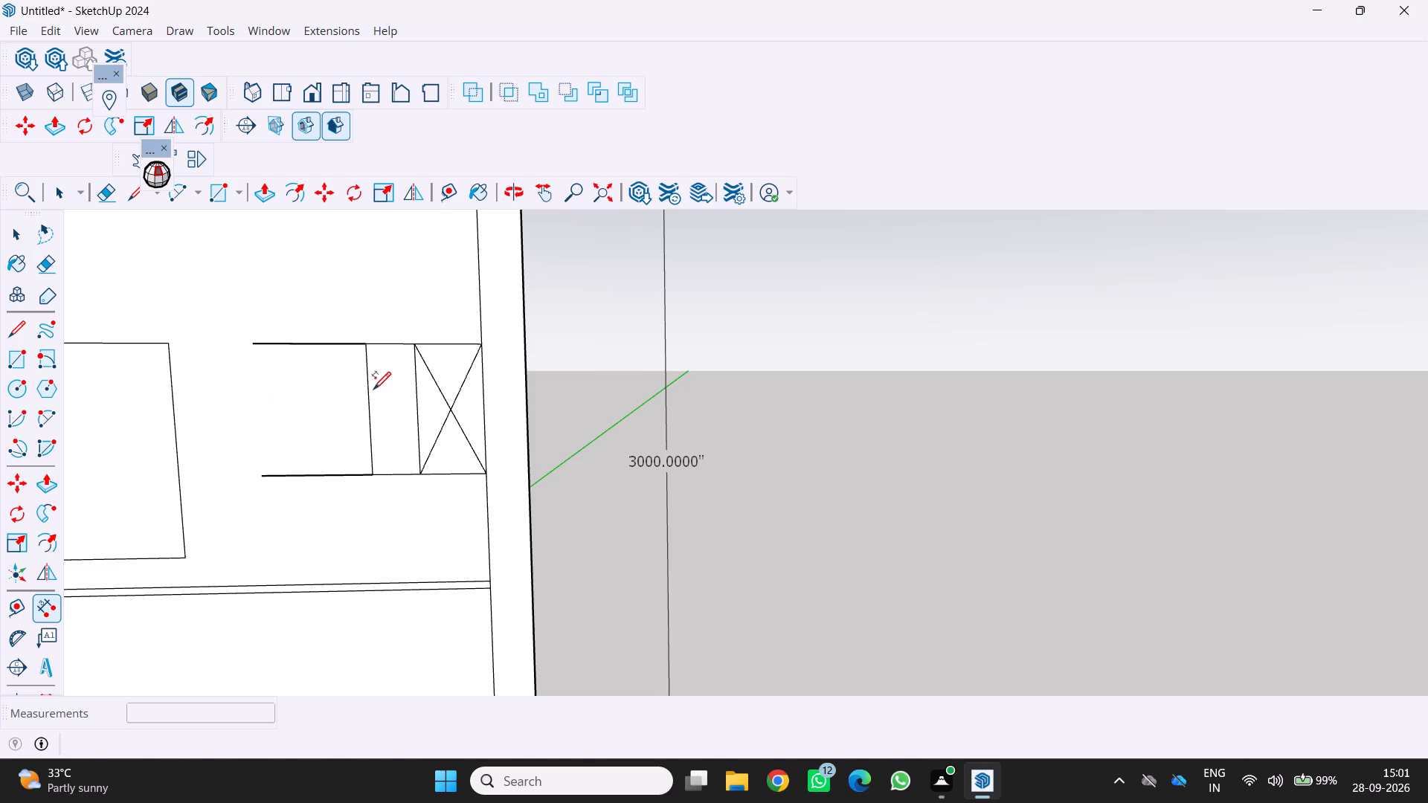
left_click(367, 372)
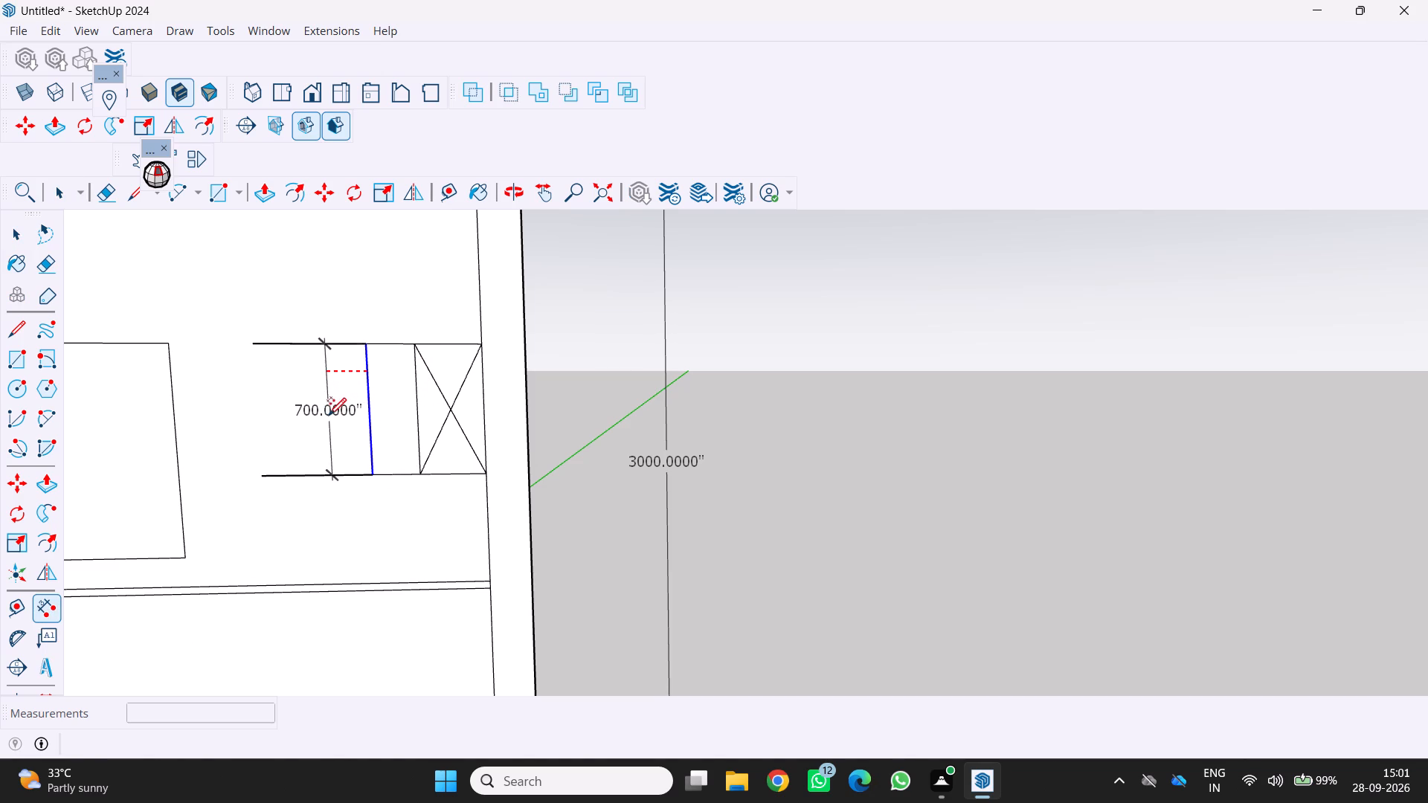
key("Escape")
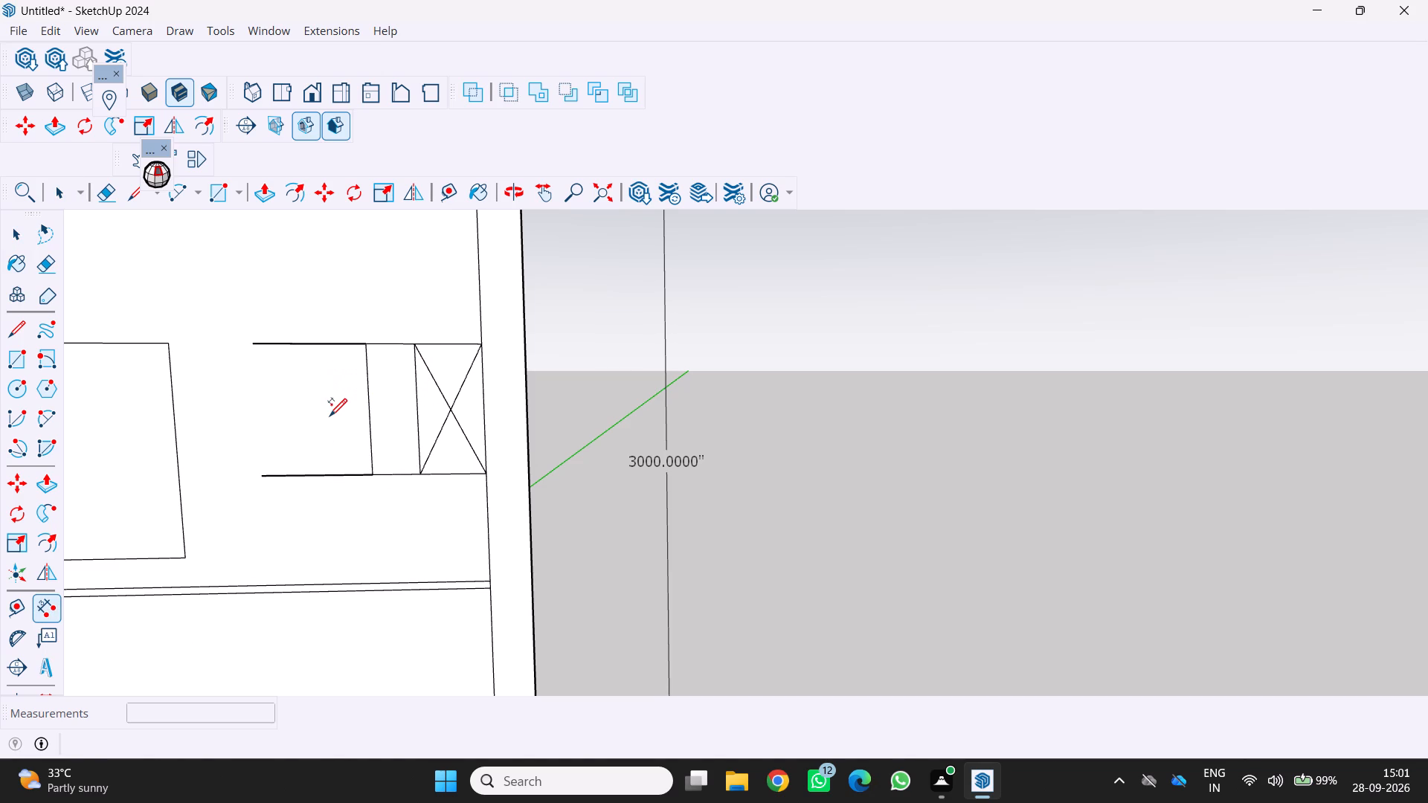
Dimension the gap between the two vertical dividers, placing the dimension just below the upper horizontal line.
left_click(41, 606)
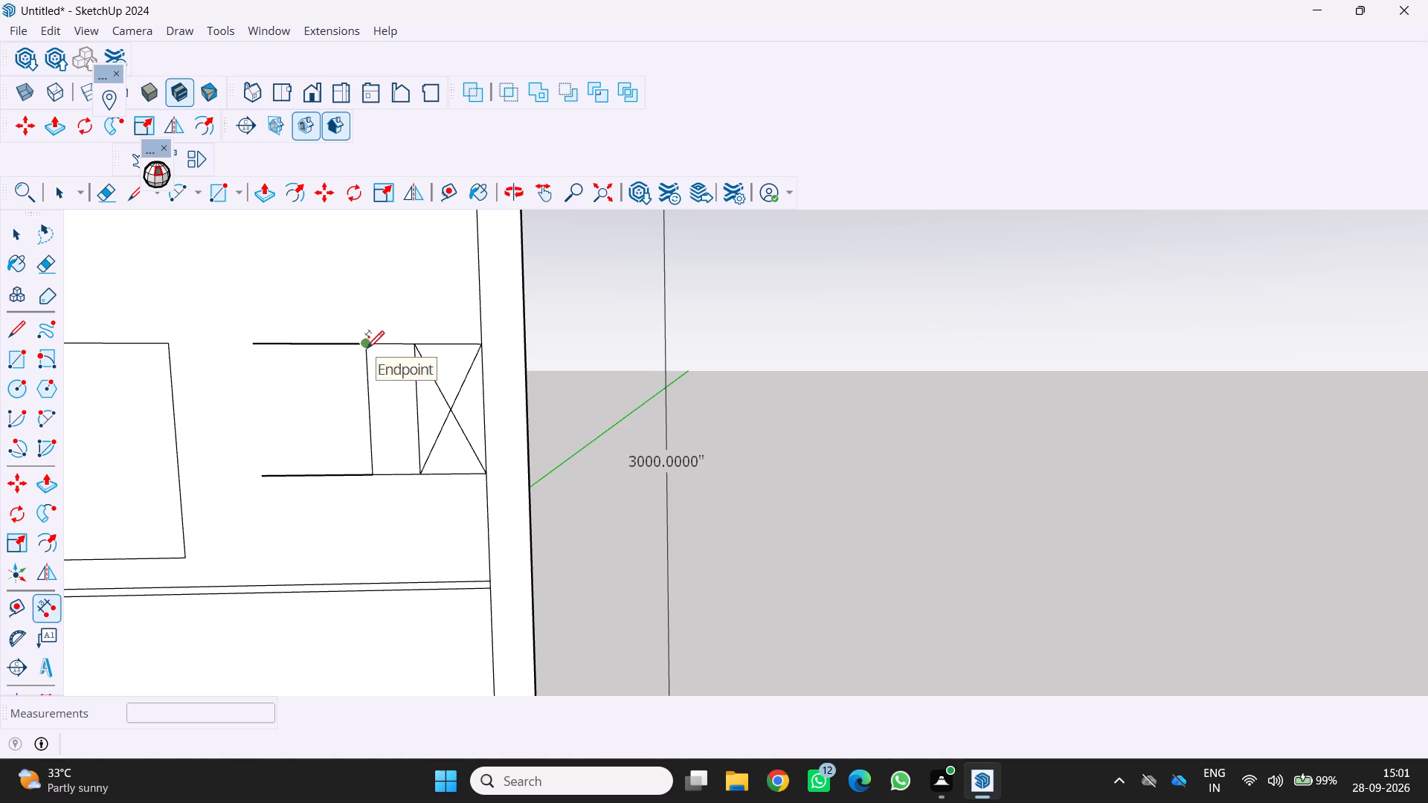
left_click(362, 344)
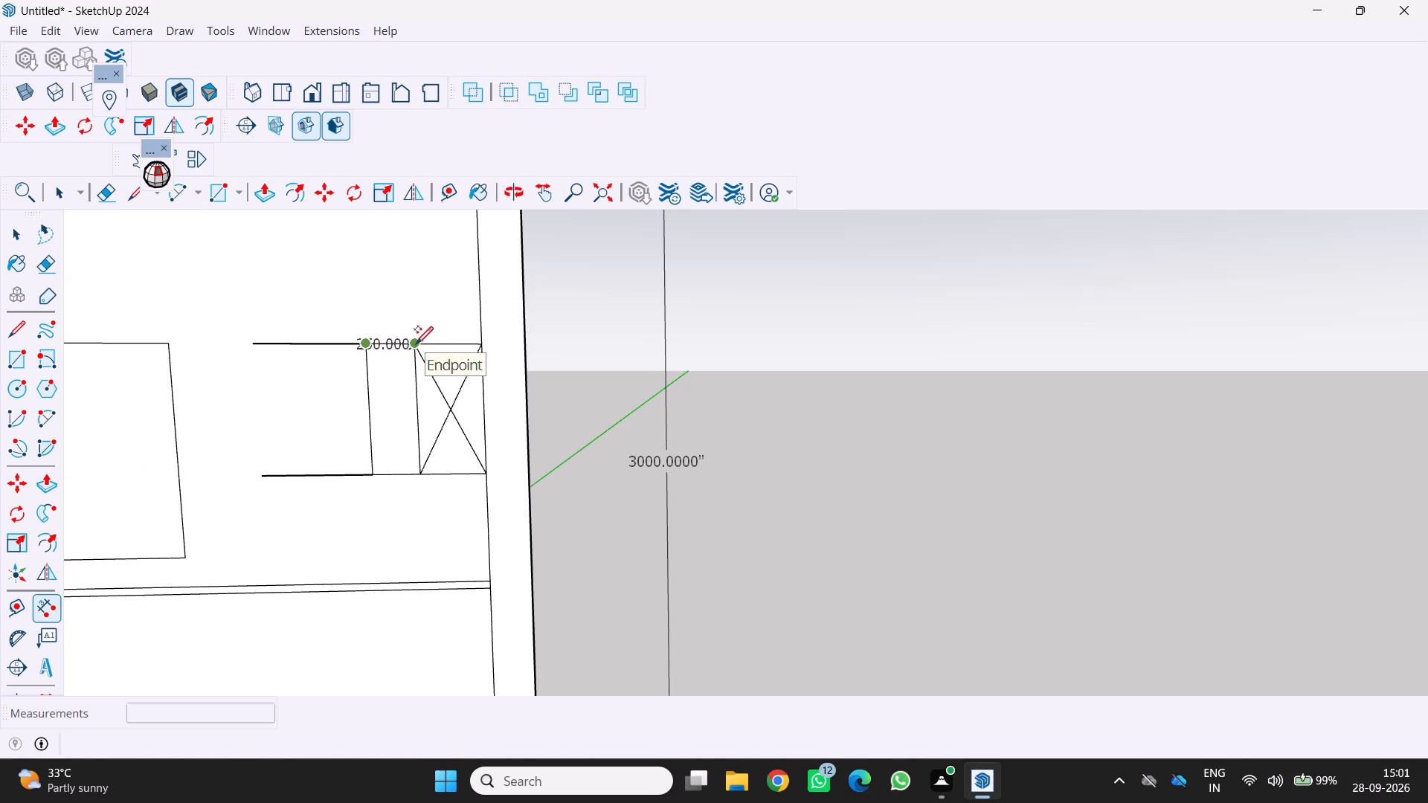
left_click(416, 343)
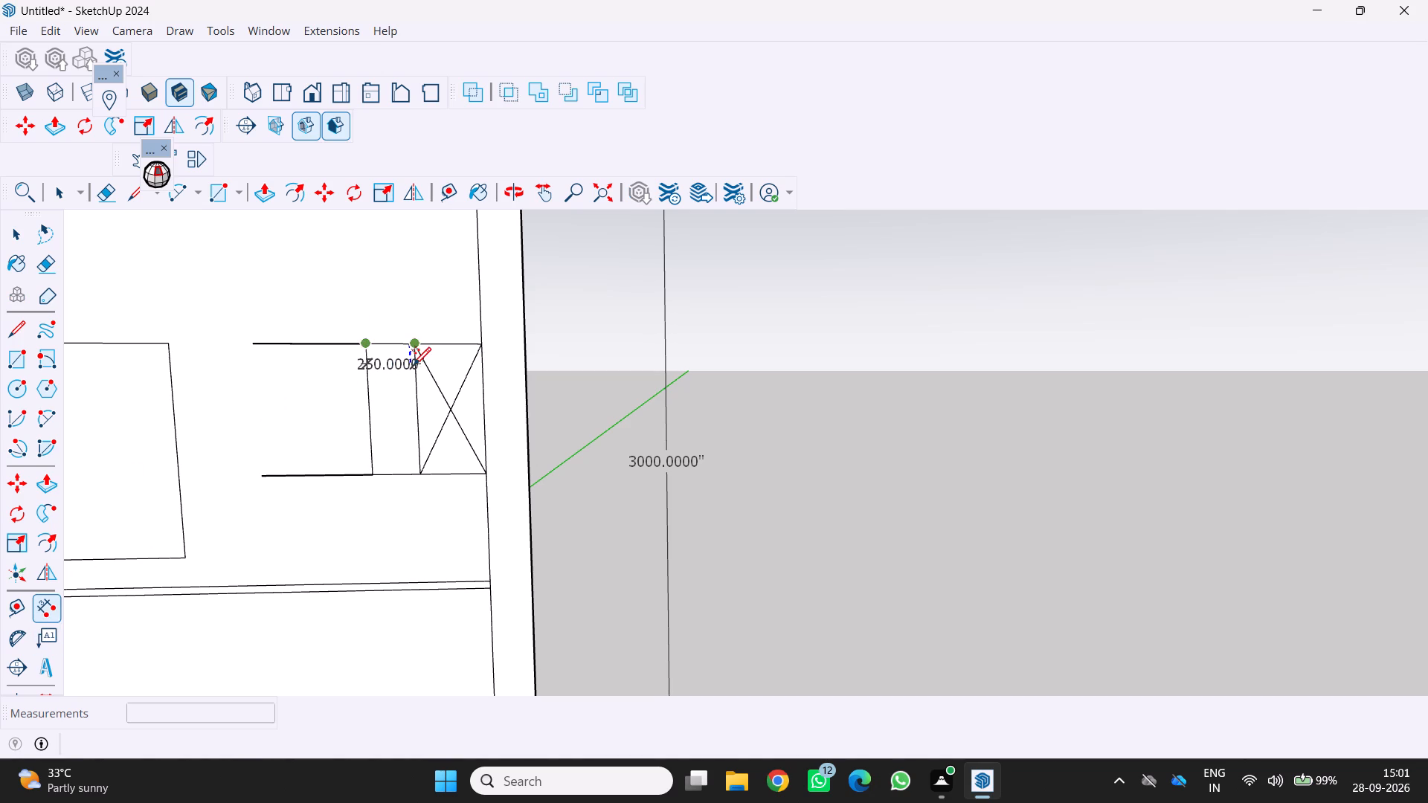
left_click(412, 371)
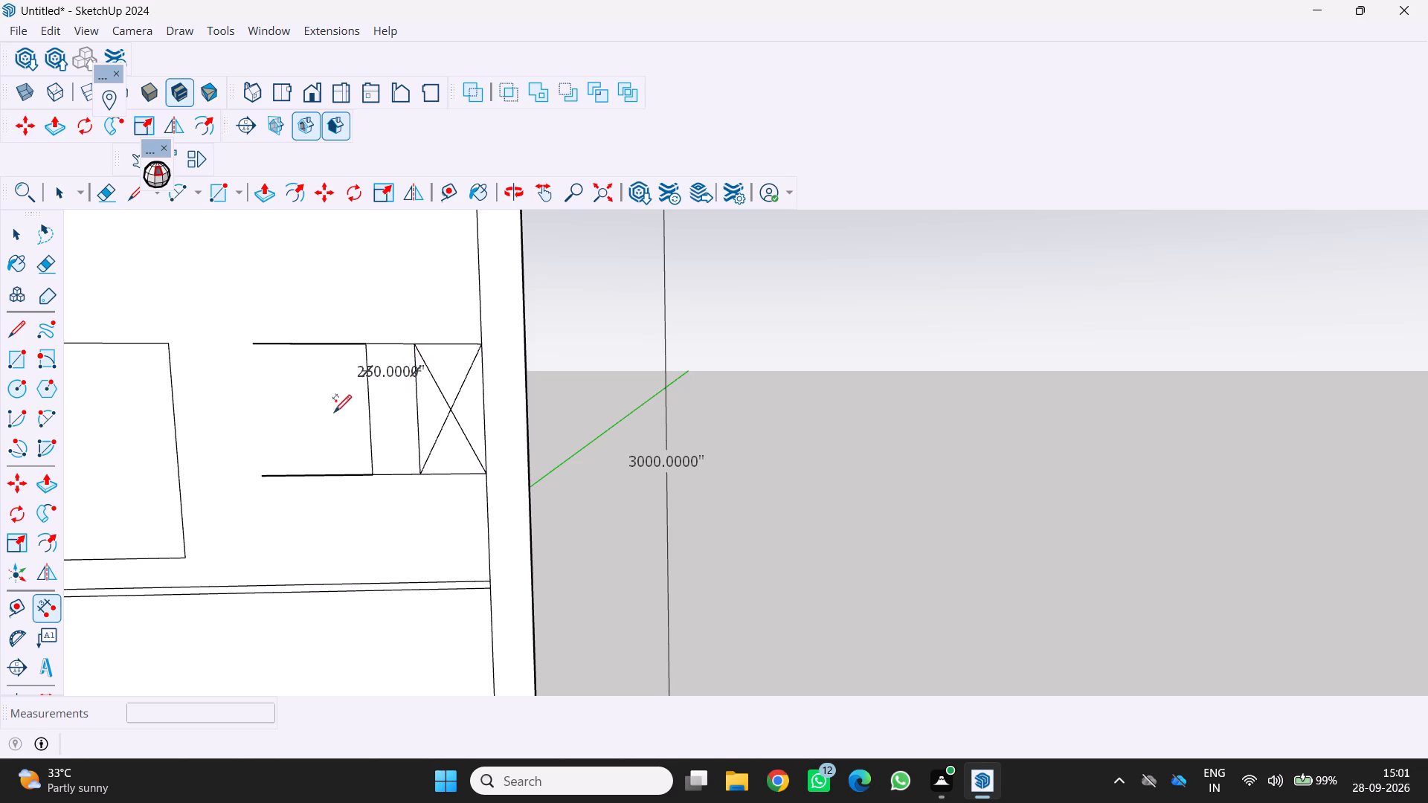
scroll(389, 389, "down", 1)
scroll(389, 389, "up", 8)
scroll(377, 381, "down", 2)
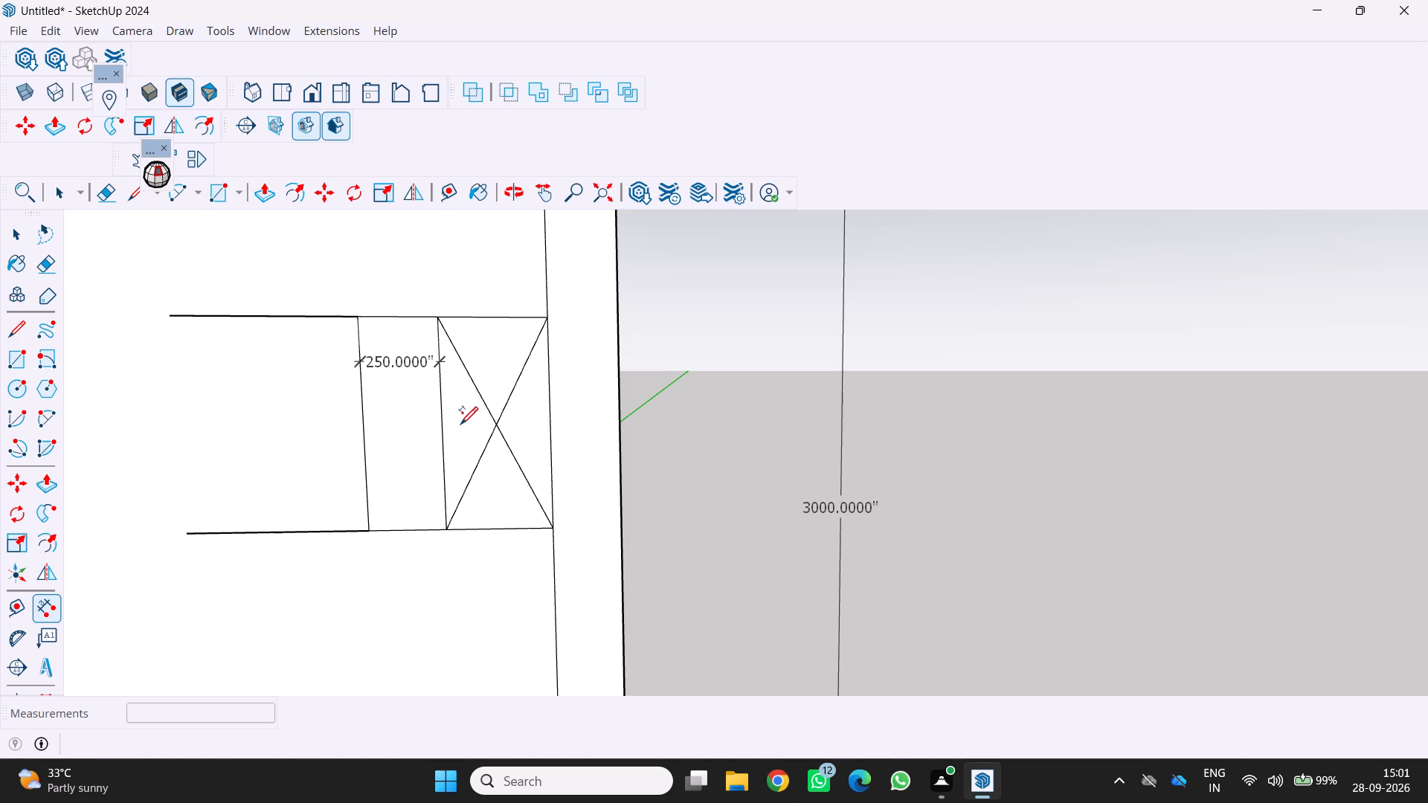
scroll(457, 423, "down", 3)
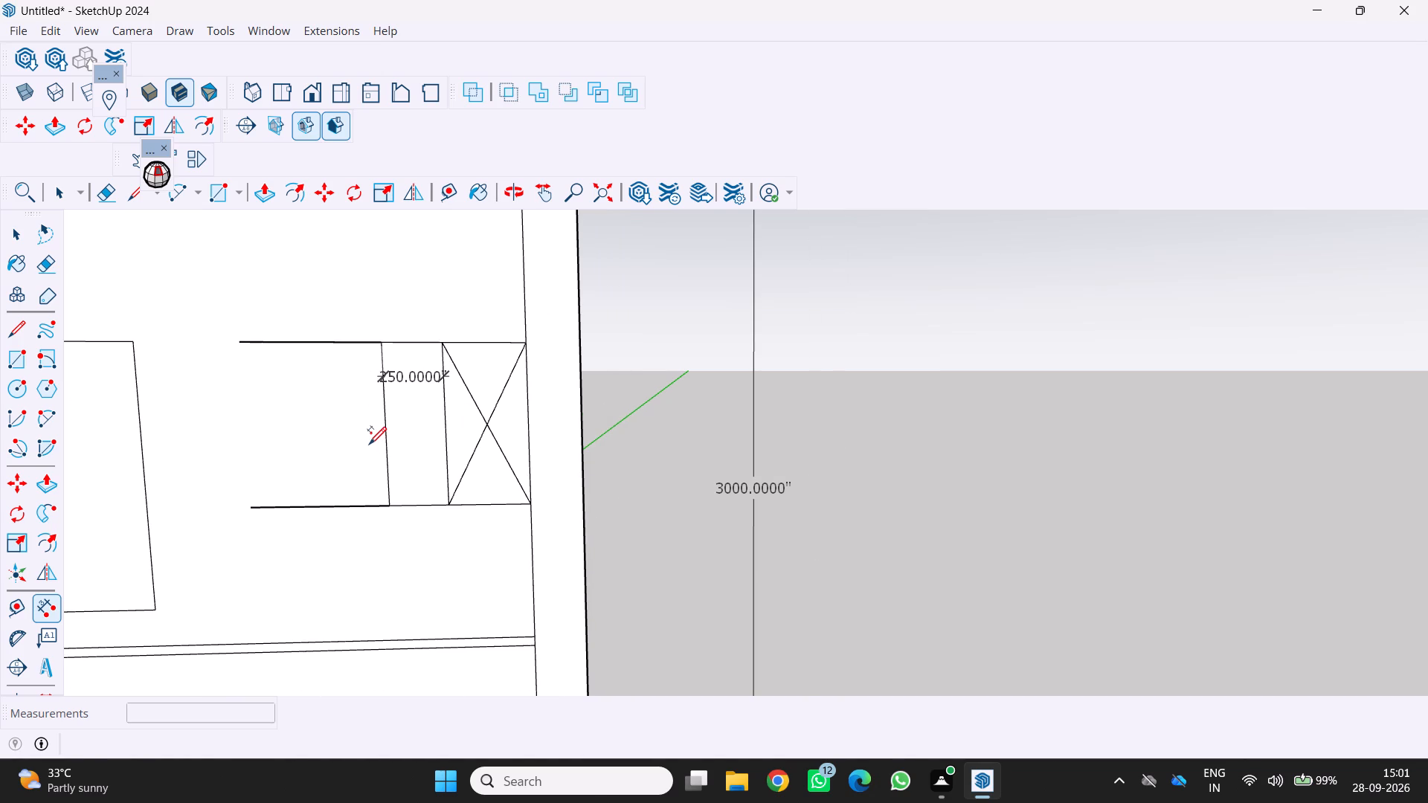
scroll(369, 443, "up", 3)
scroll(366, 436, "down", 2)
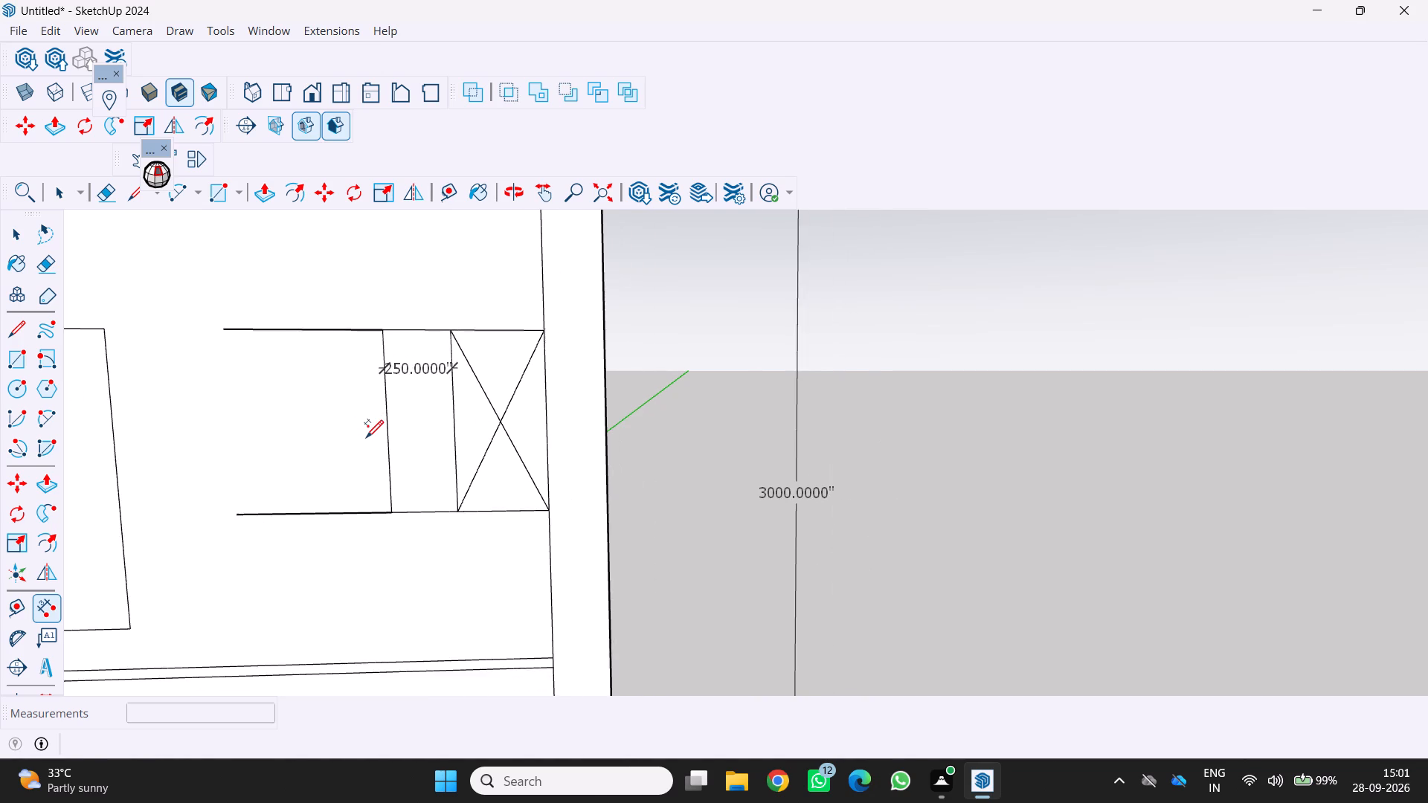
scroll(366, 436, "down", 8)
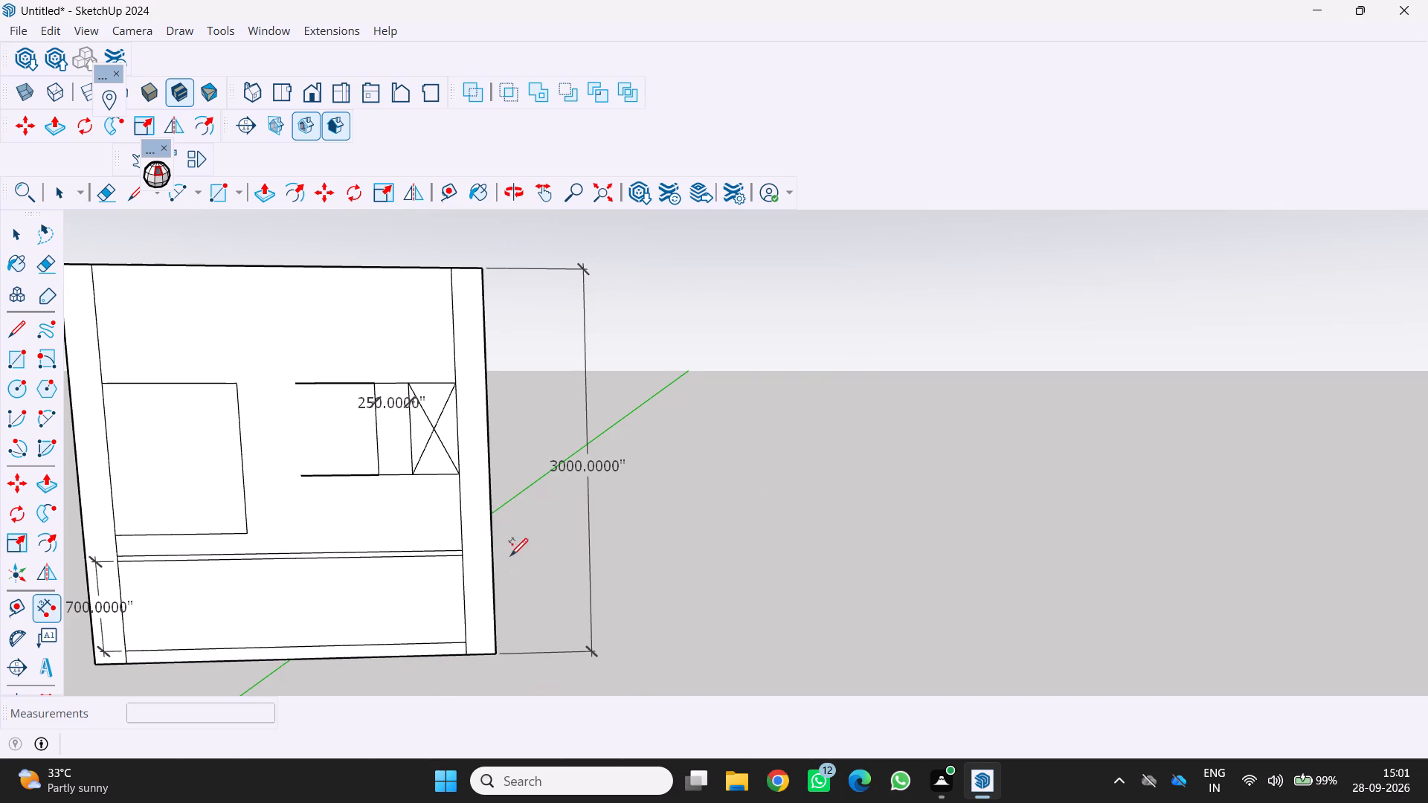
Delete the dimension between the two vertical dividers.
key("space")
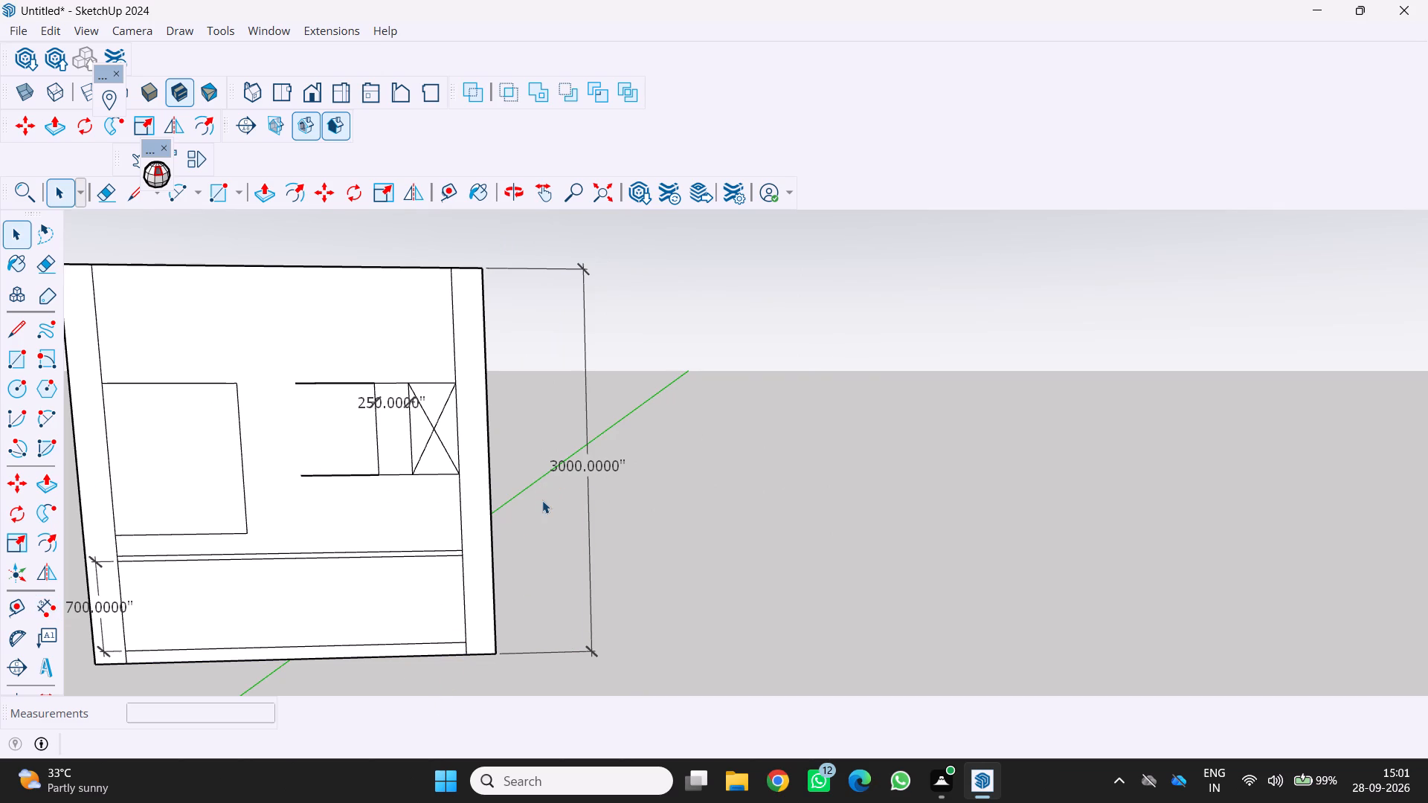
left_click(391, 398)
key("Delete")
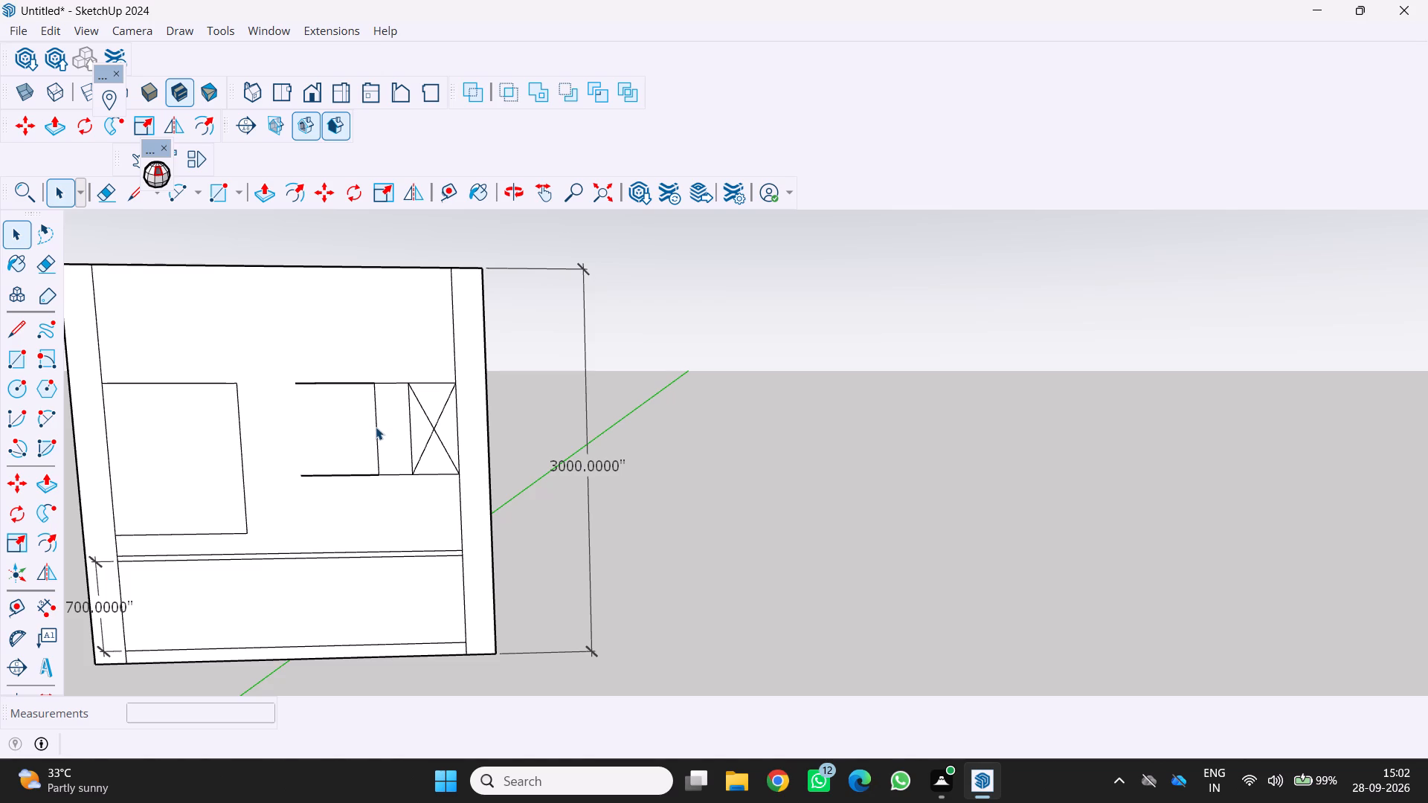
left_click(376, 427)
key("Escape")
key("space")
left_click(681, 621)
Draw a 1400" horizontal line from the midpoint of the first vertical divider toward the left side panel, across the left rectangle's edge.
left_click(132, 191)
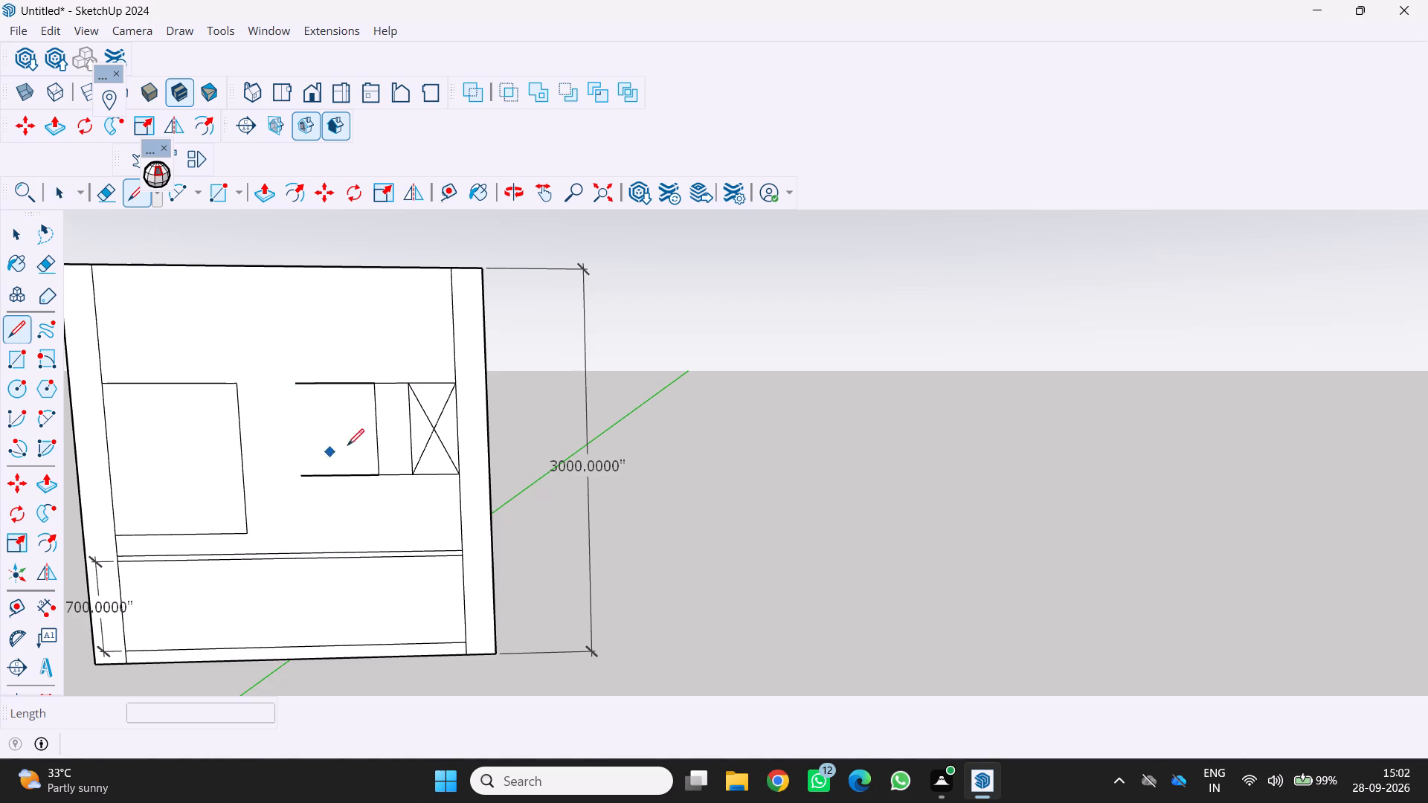
left_click(375, 427)
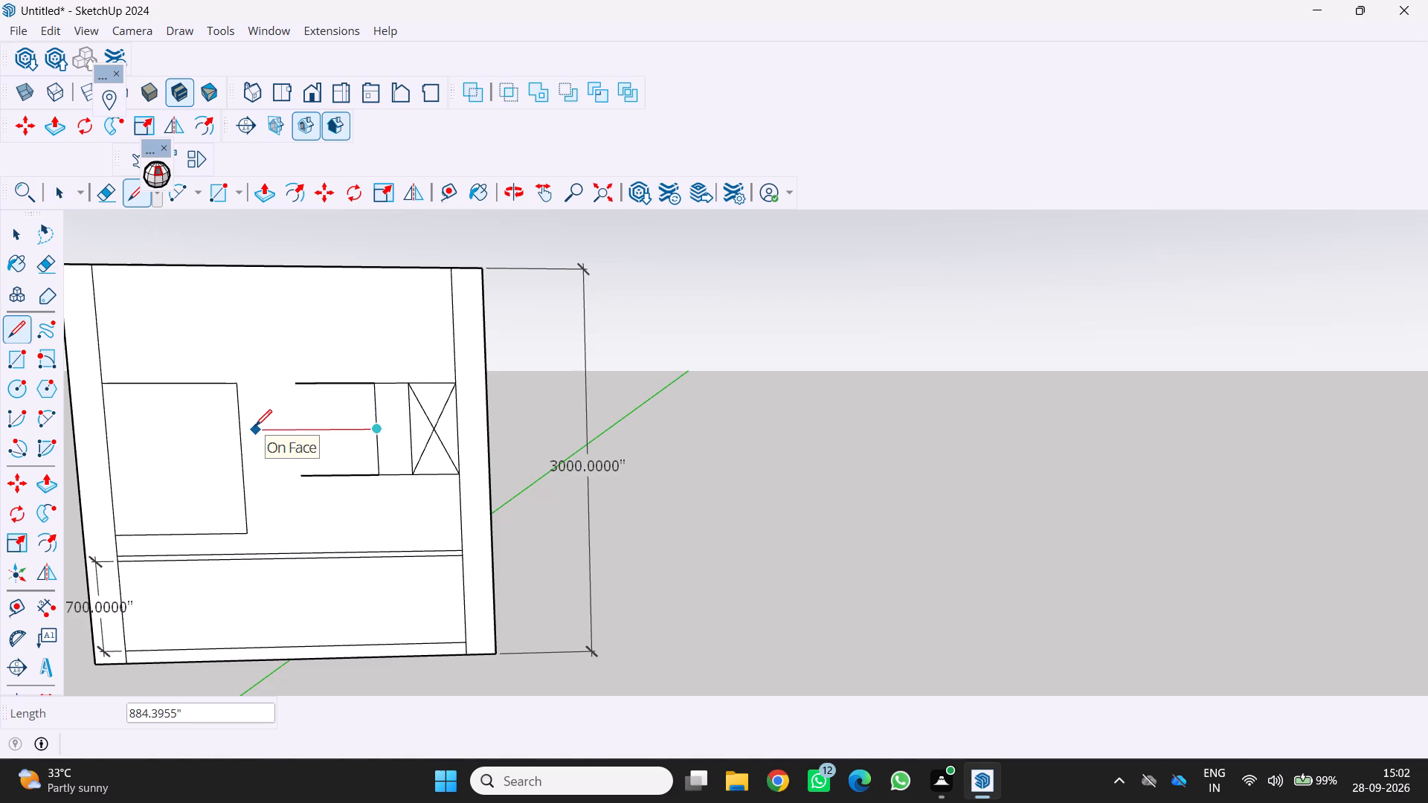
scroll(274, 446, "down", 2)
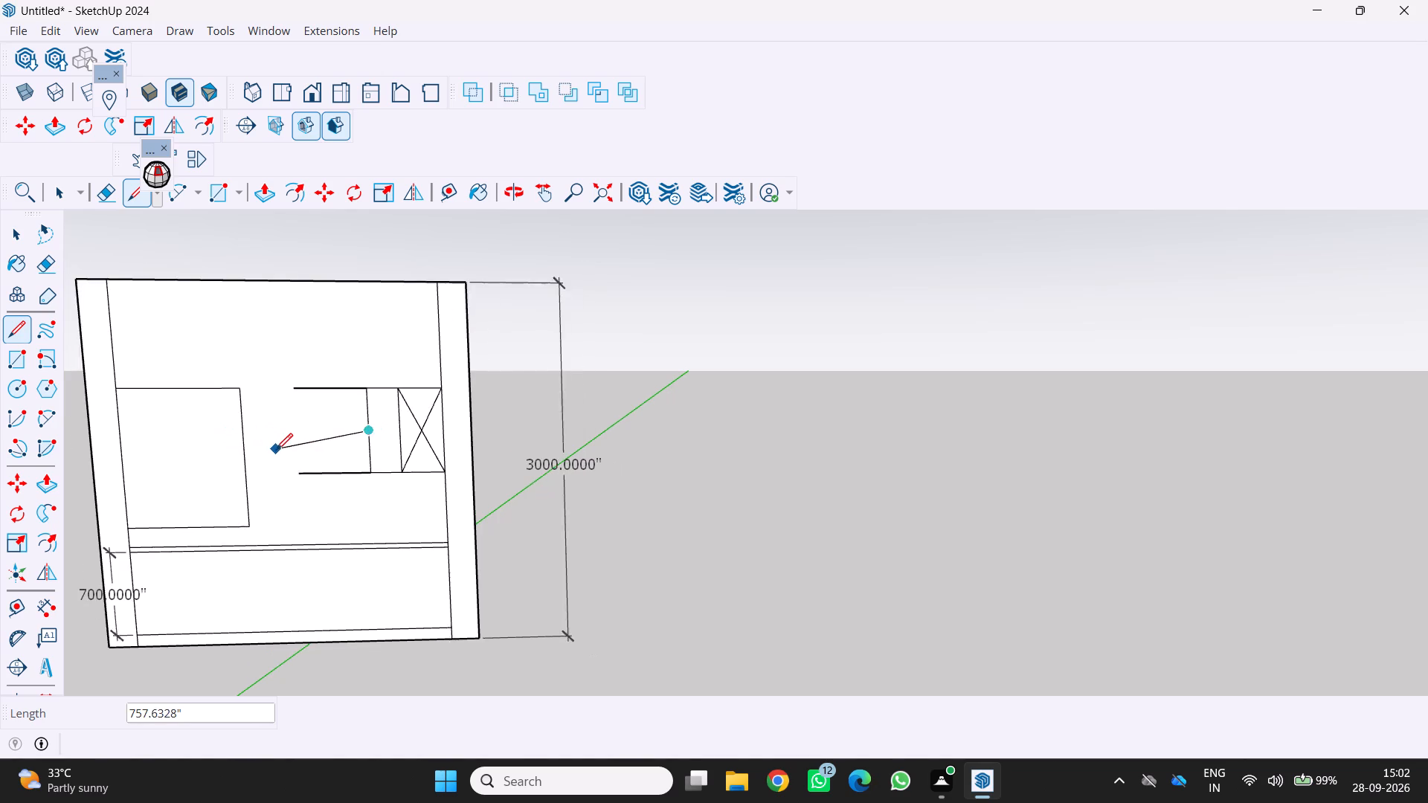
scroll(276, 450, "down", 1)
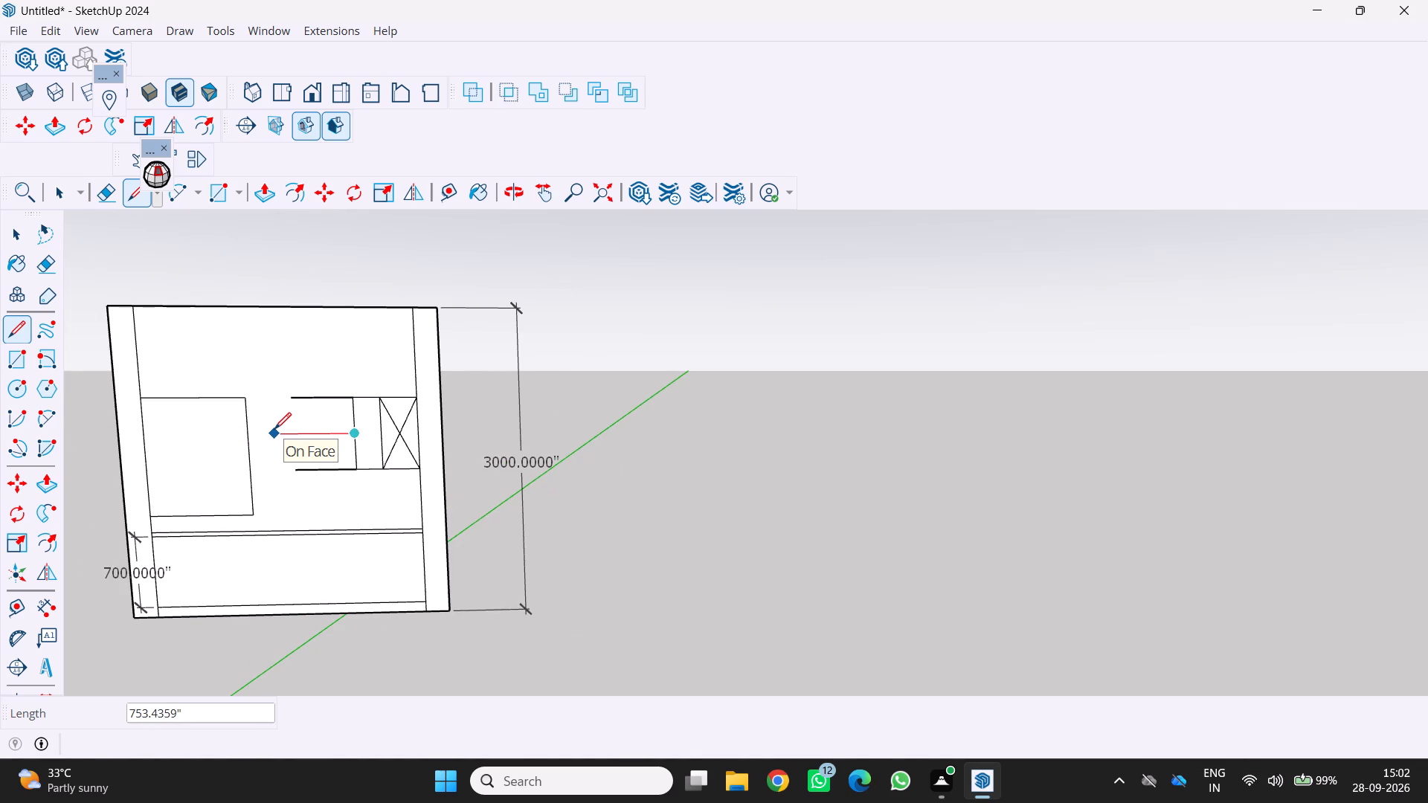
key("1")
key("4")
type("00")
key("Return")
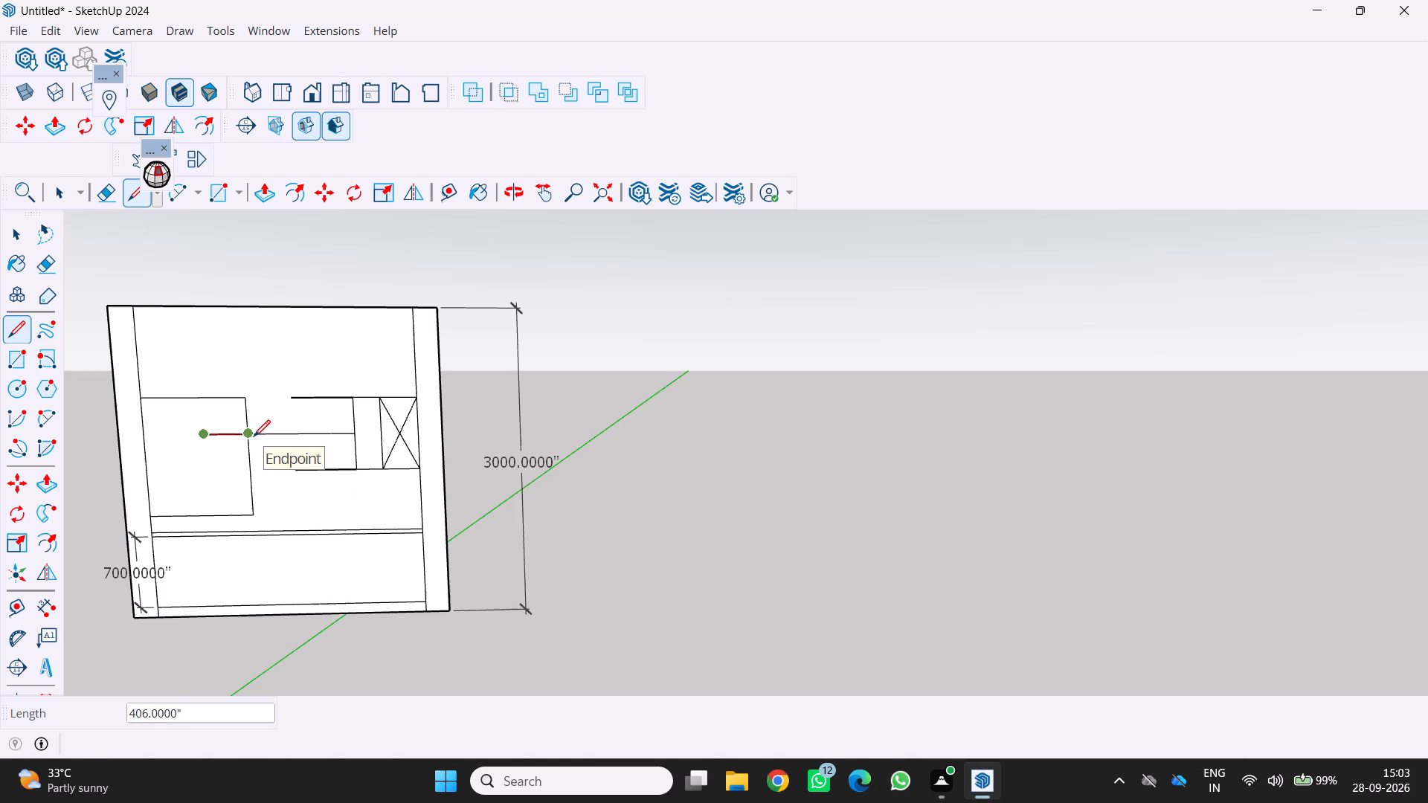
key("space")
scroll(277, 456, "down", 1)
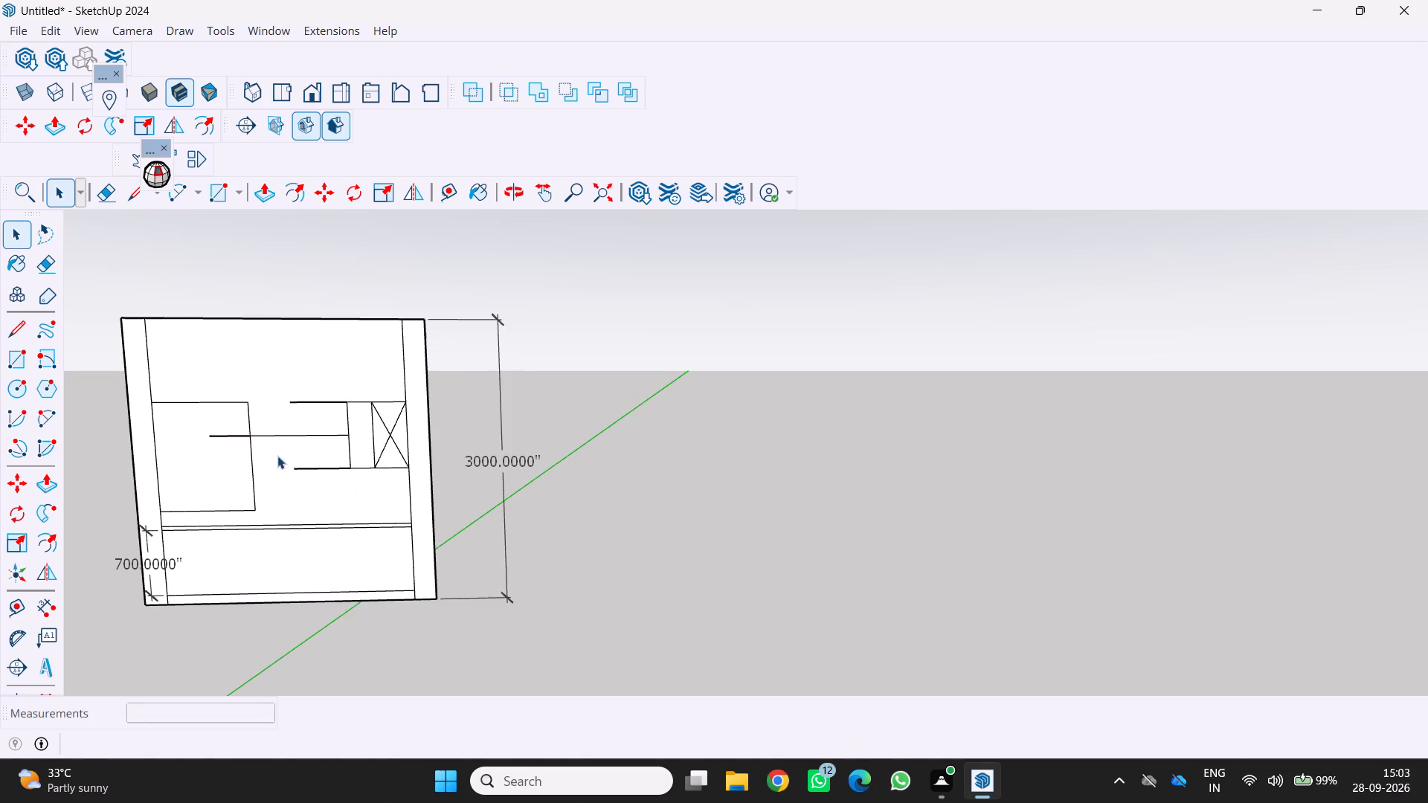
Check the left rectangle's height between its two corners on the left side panel using the Dimension tool, without placing a dimension.
scroll(303, 424, "down", 7)
scroll(293, 416, "up", 5)
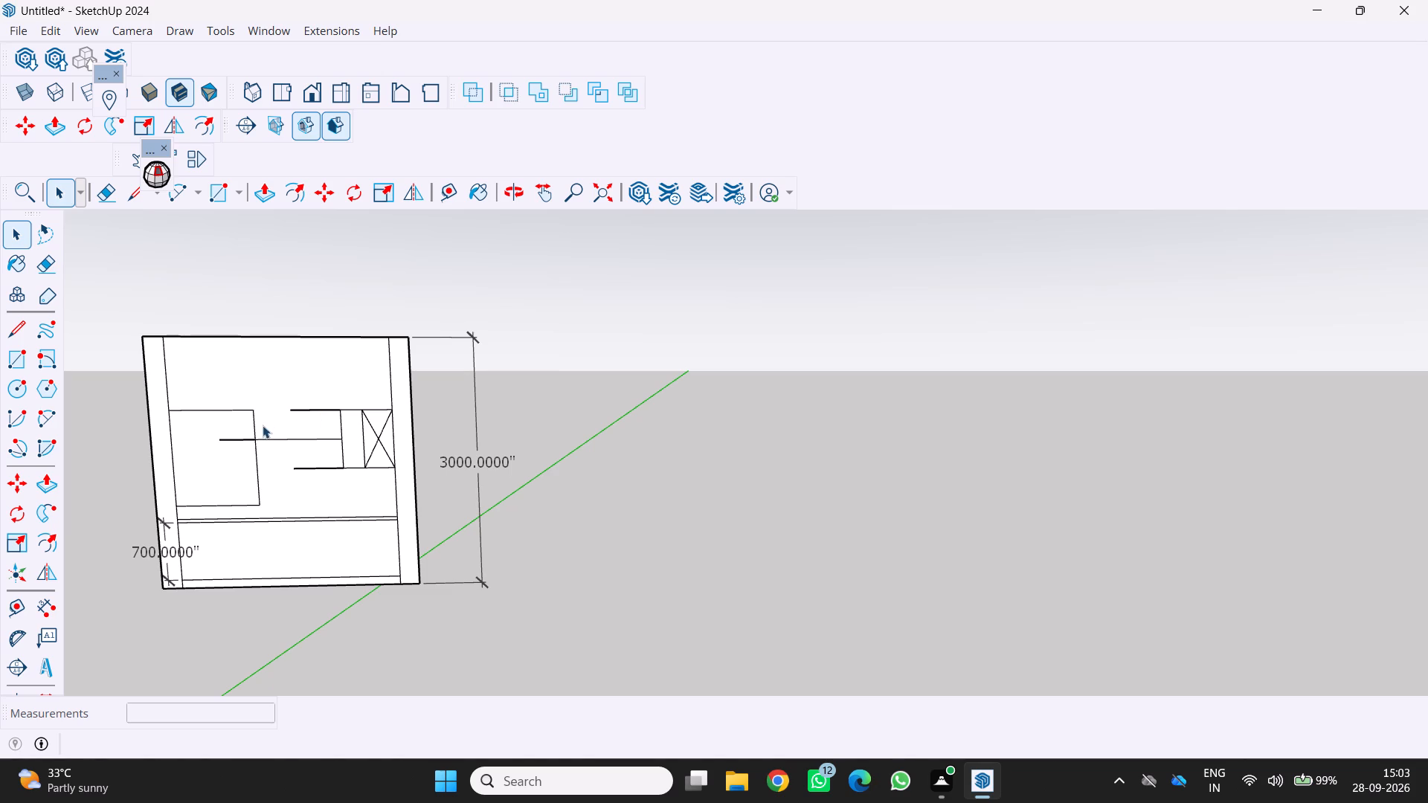
scroll(223, 428, "up", 1)
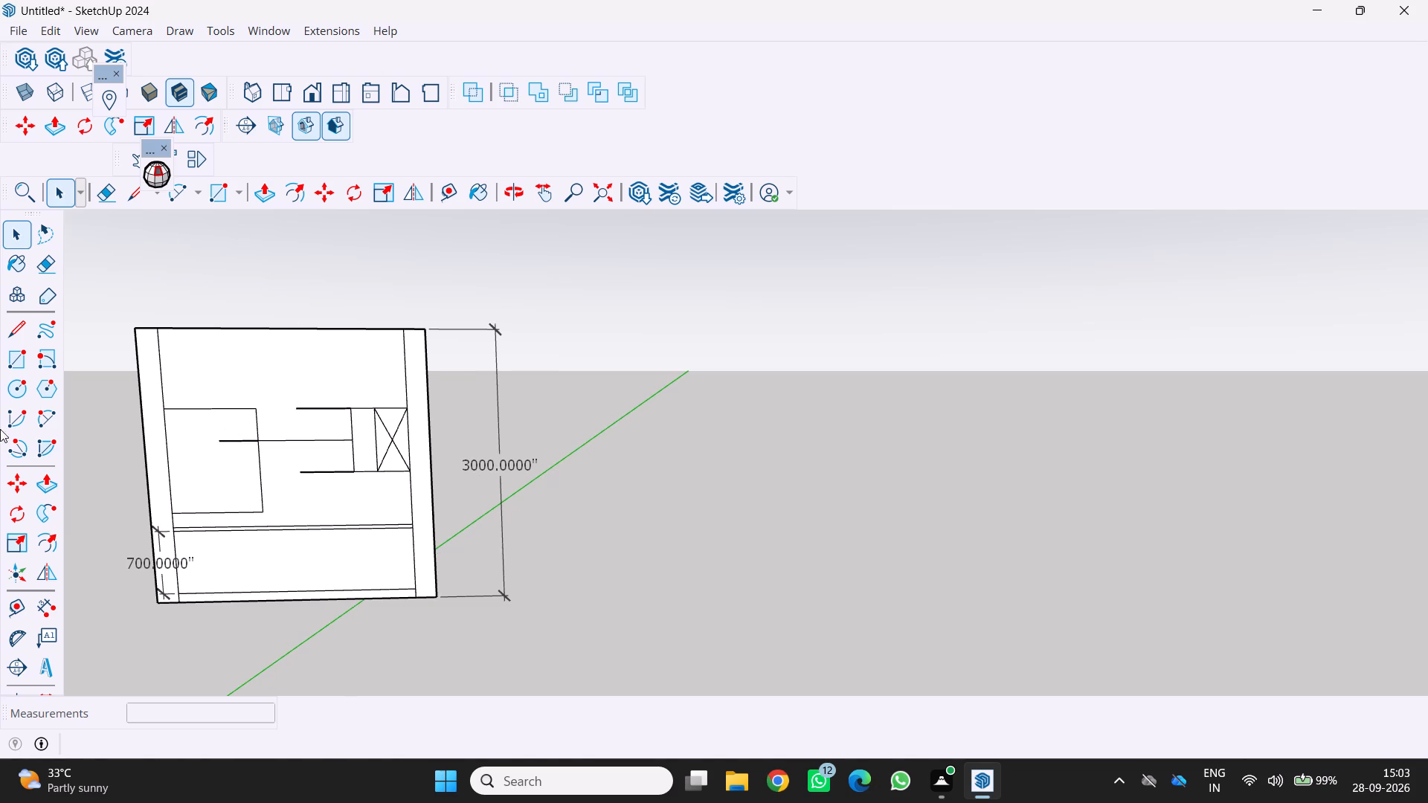
left_click(36, 606)
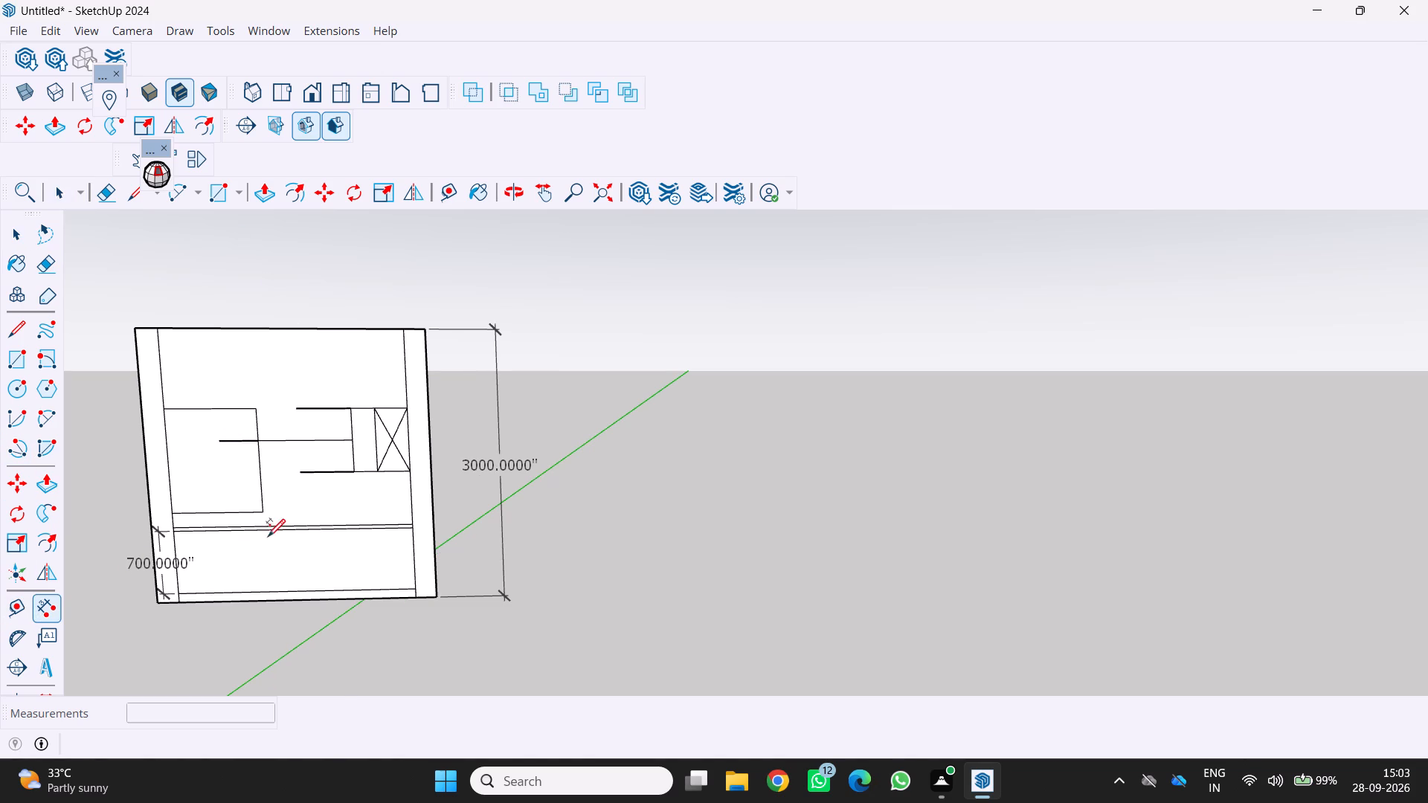
left_click(168, 515)
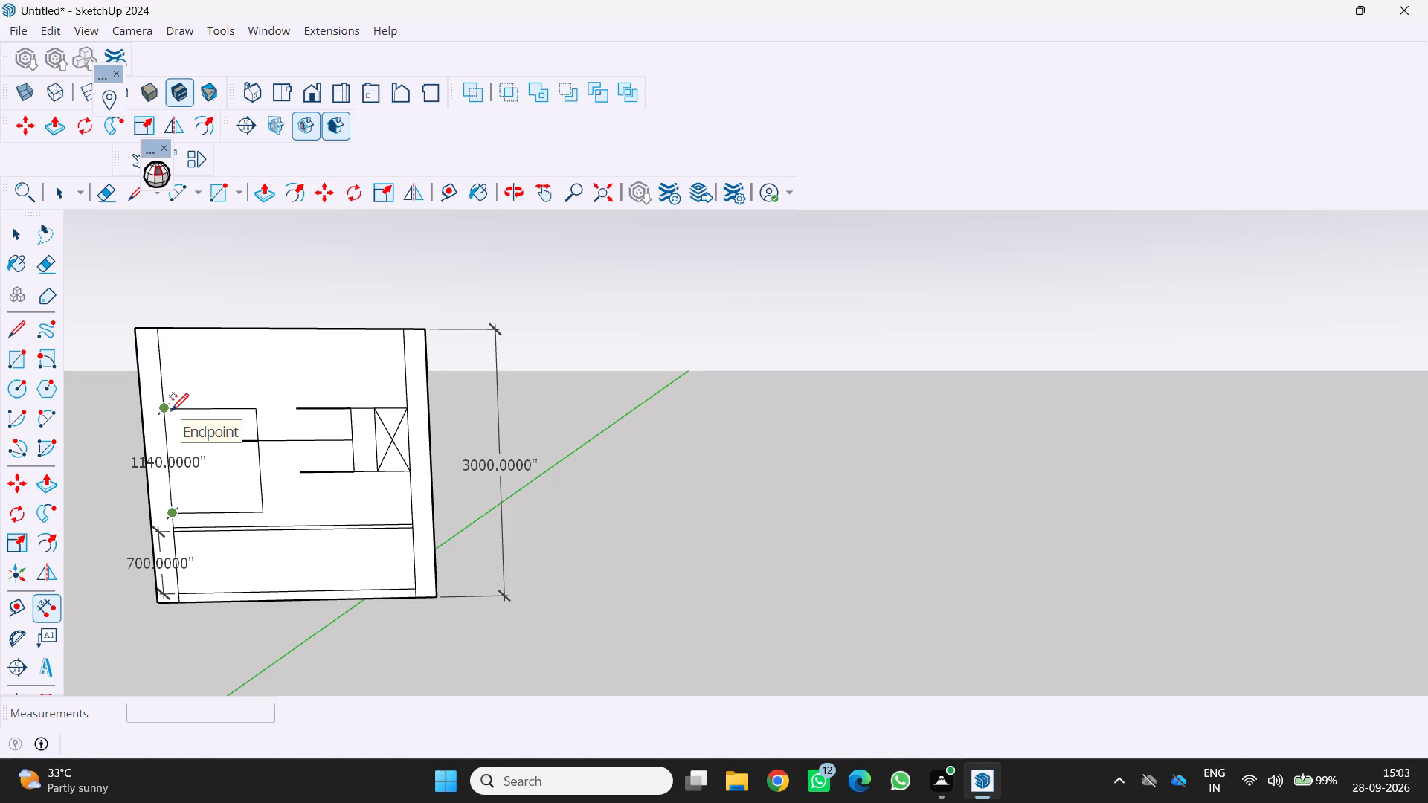
key("Escape")
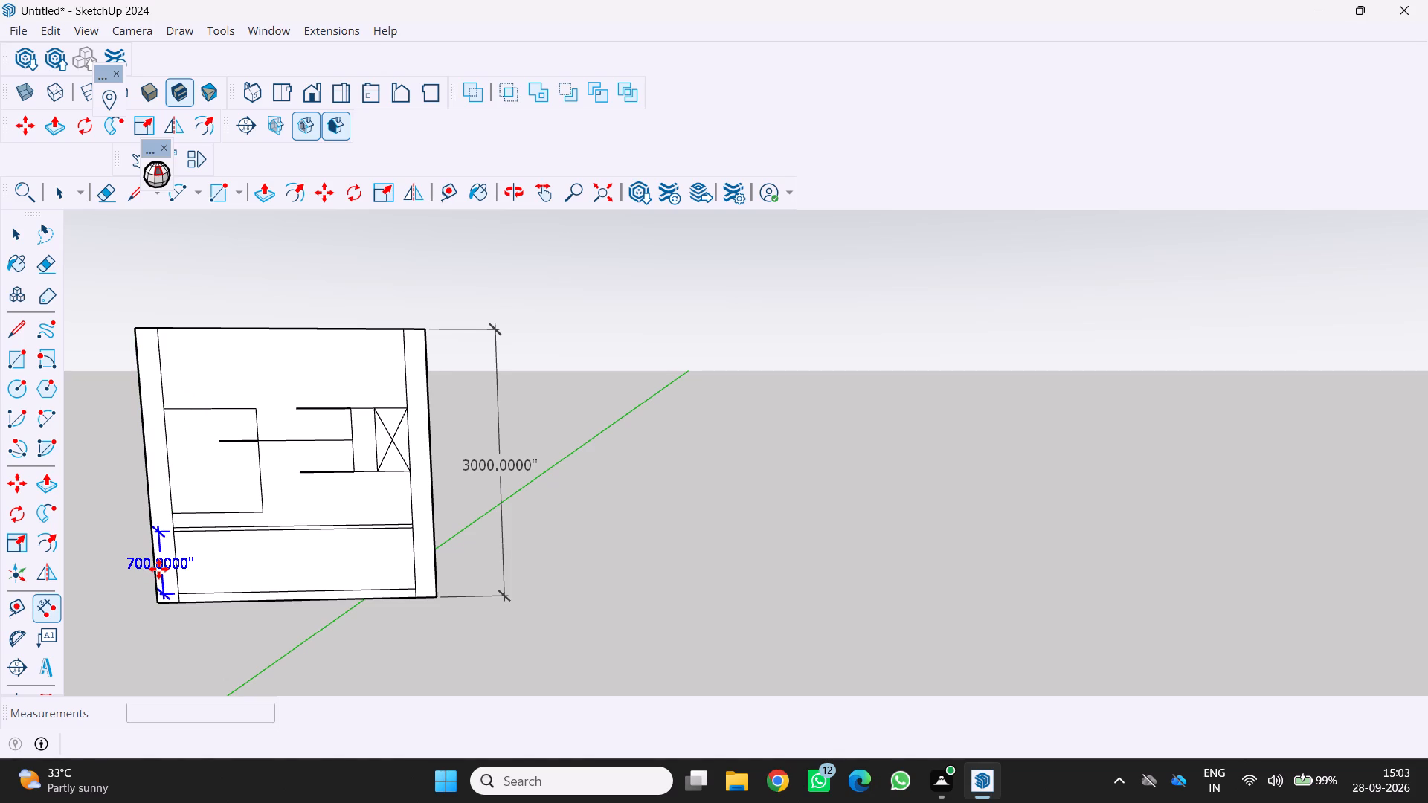
key("space")
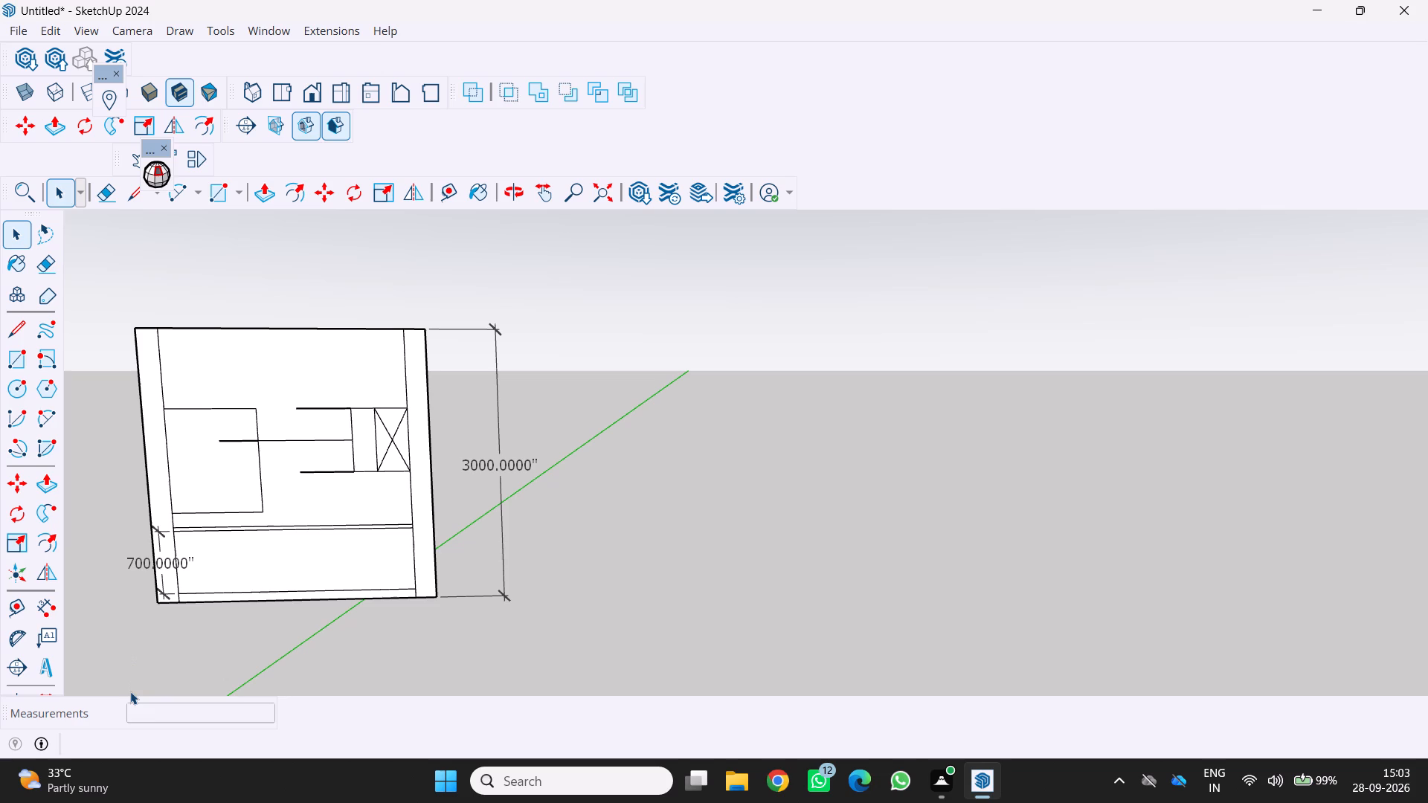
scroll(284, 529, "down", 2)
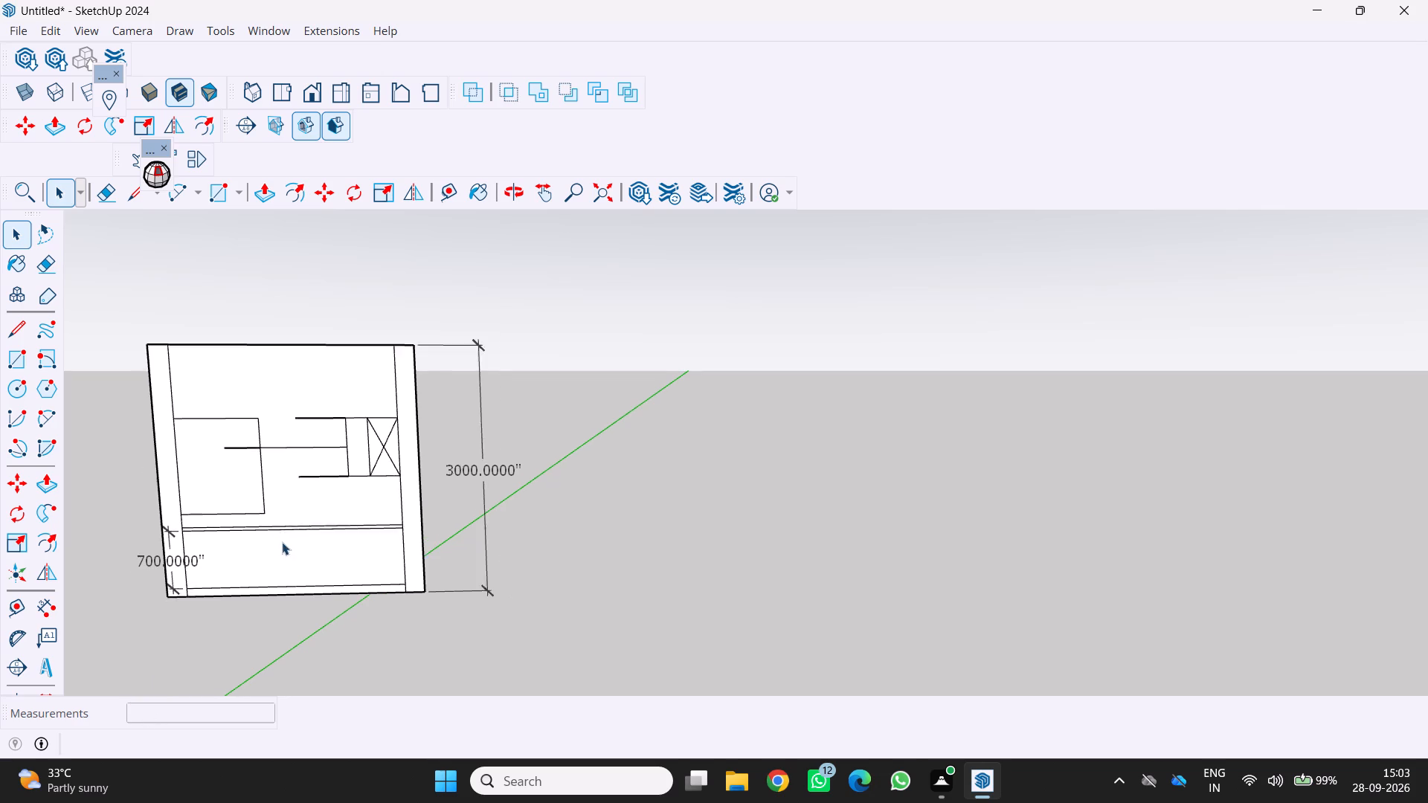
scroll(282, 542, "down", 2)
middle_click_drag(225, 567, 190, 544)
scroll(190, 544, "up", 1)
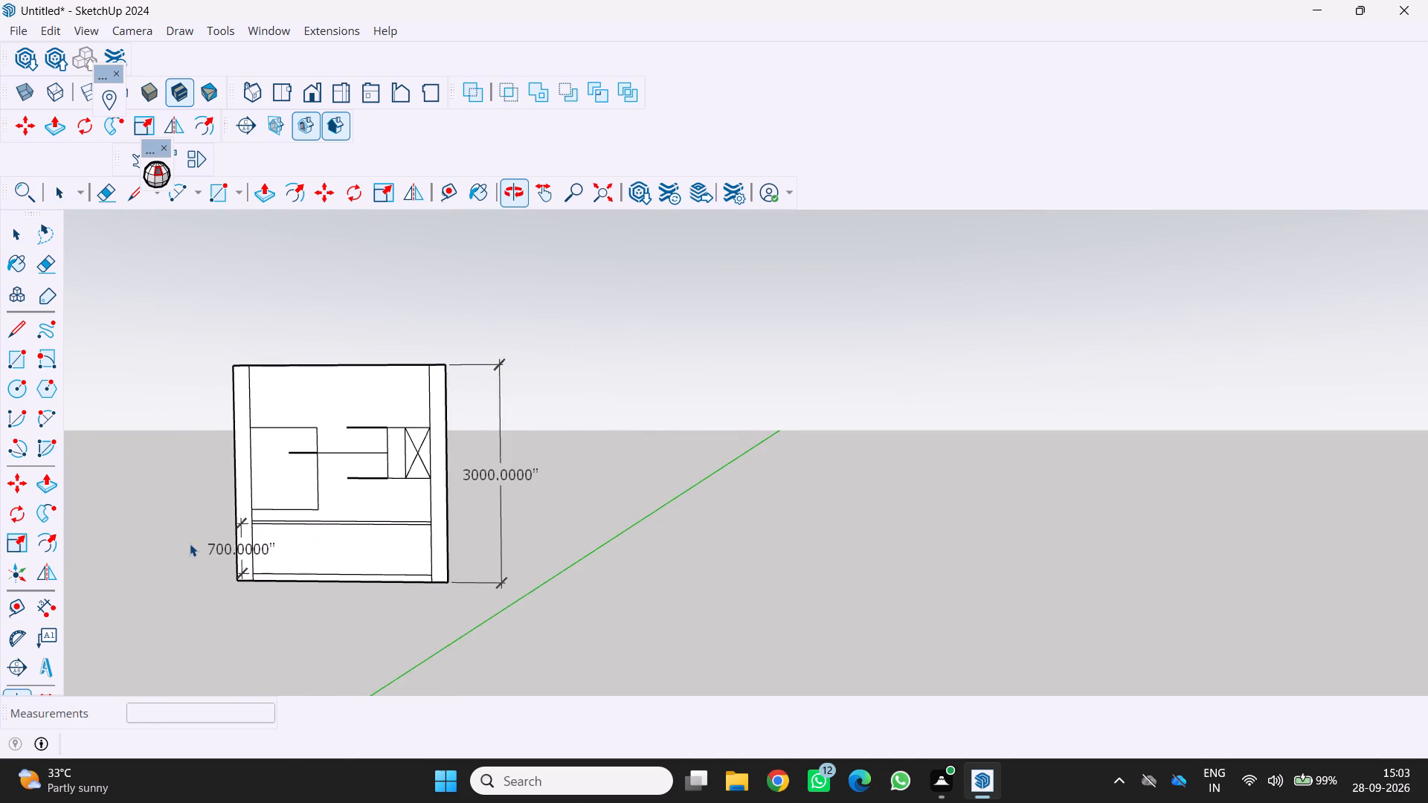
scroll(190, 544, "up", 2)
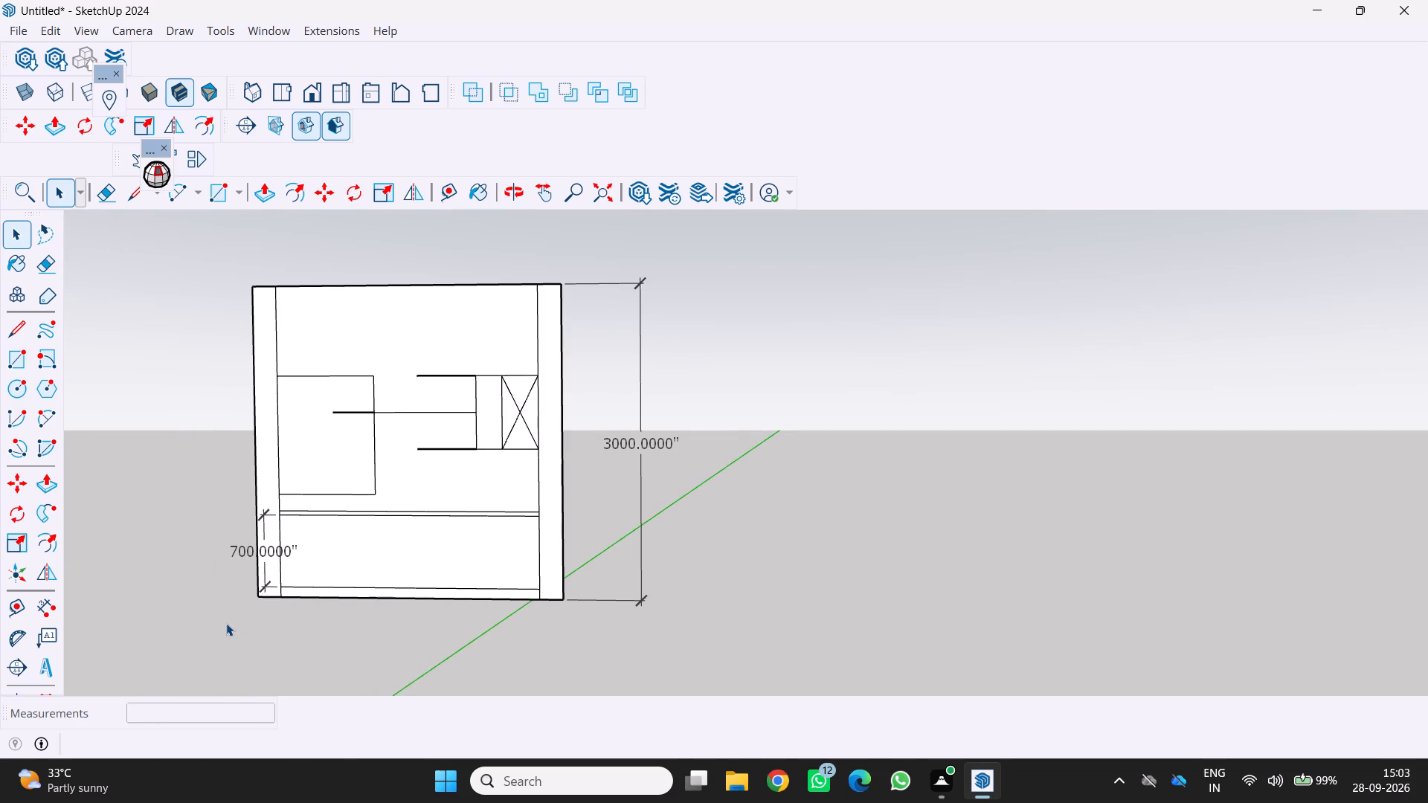
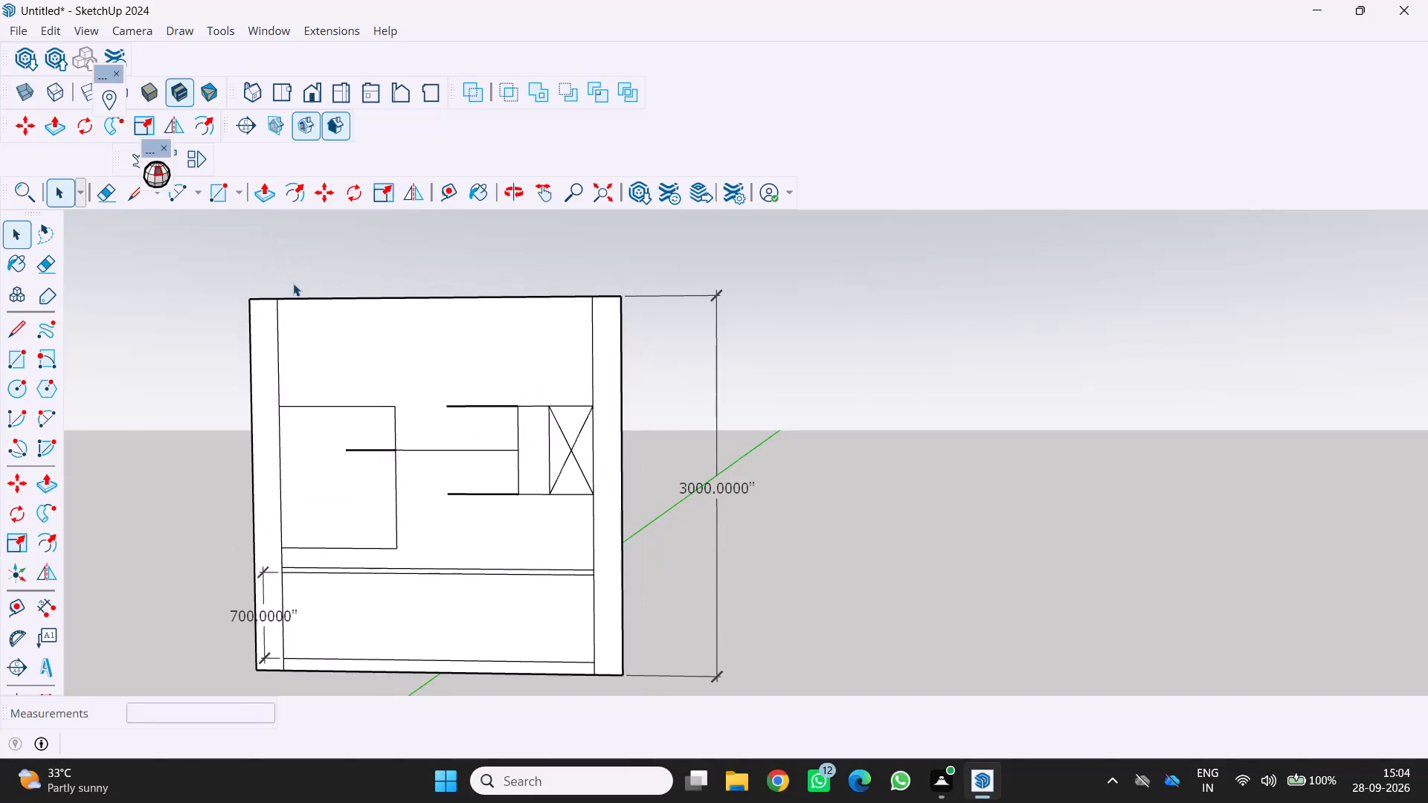
Erase the upper horizontal line segment extending from the first vertical divider's top toward the left rectangle.
scroll(373, 356, "up", 3)
scroll(494, 434, "up", 1)
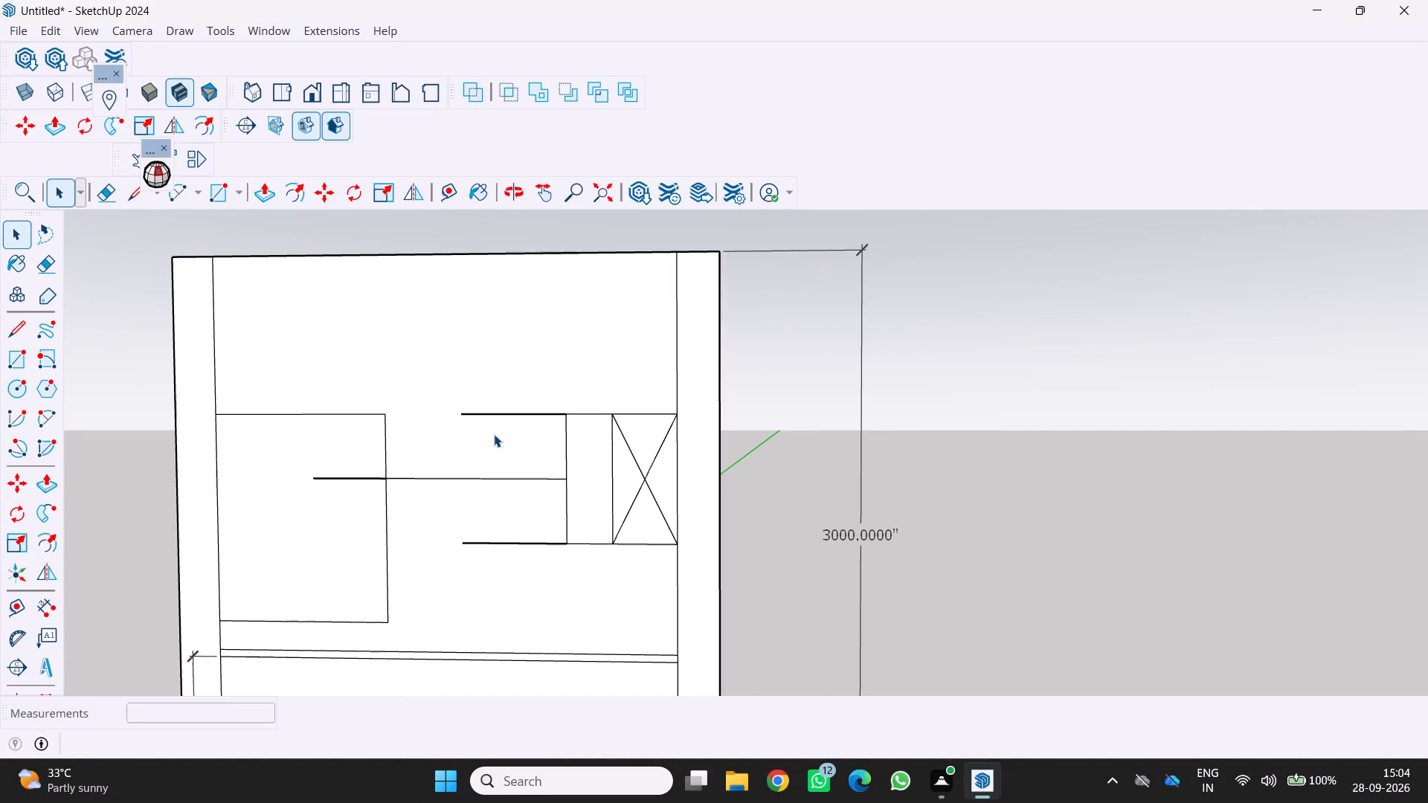
scroll(486, 420, "up", 20)
scroll(486, 420, "up", 1)
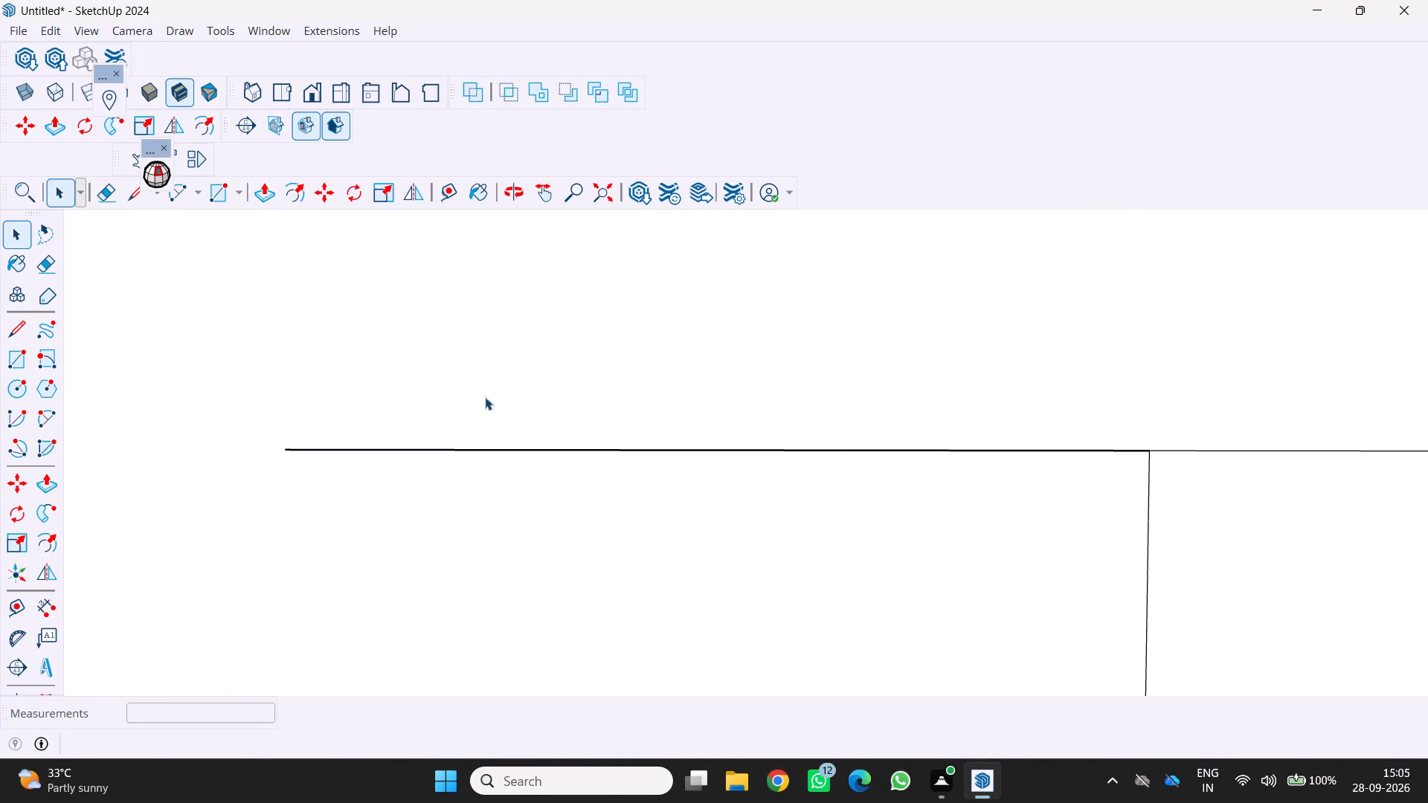
scroll(475, 406, "down", 6)
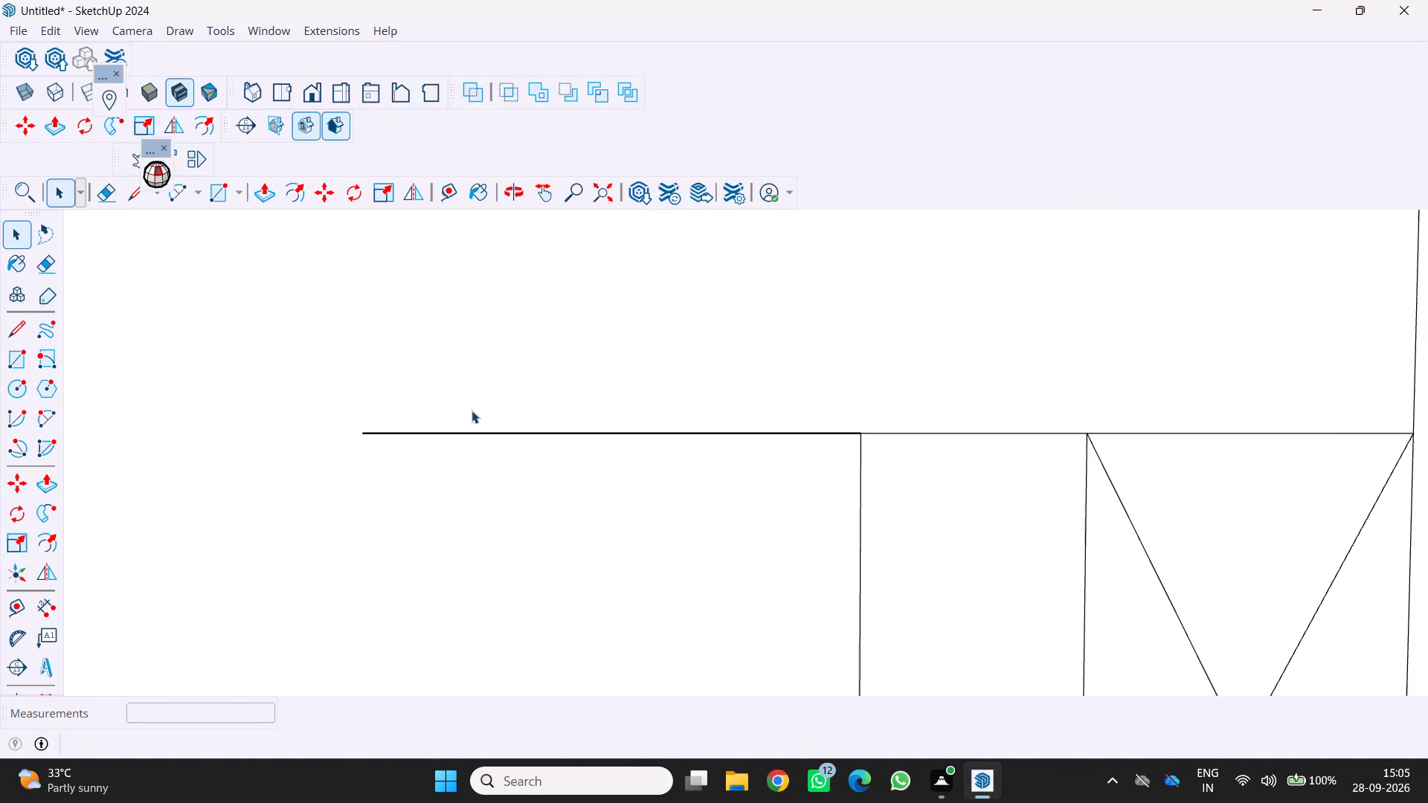
scroll(469, 413, "down", 9)
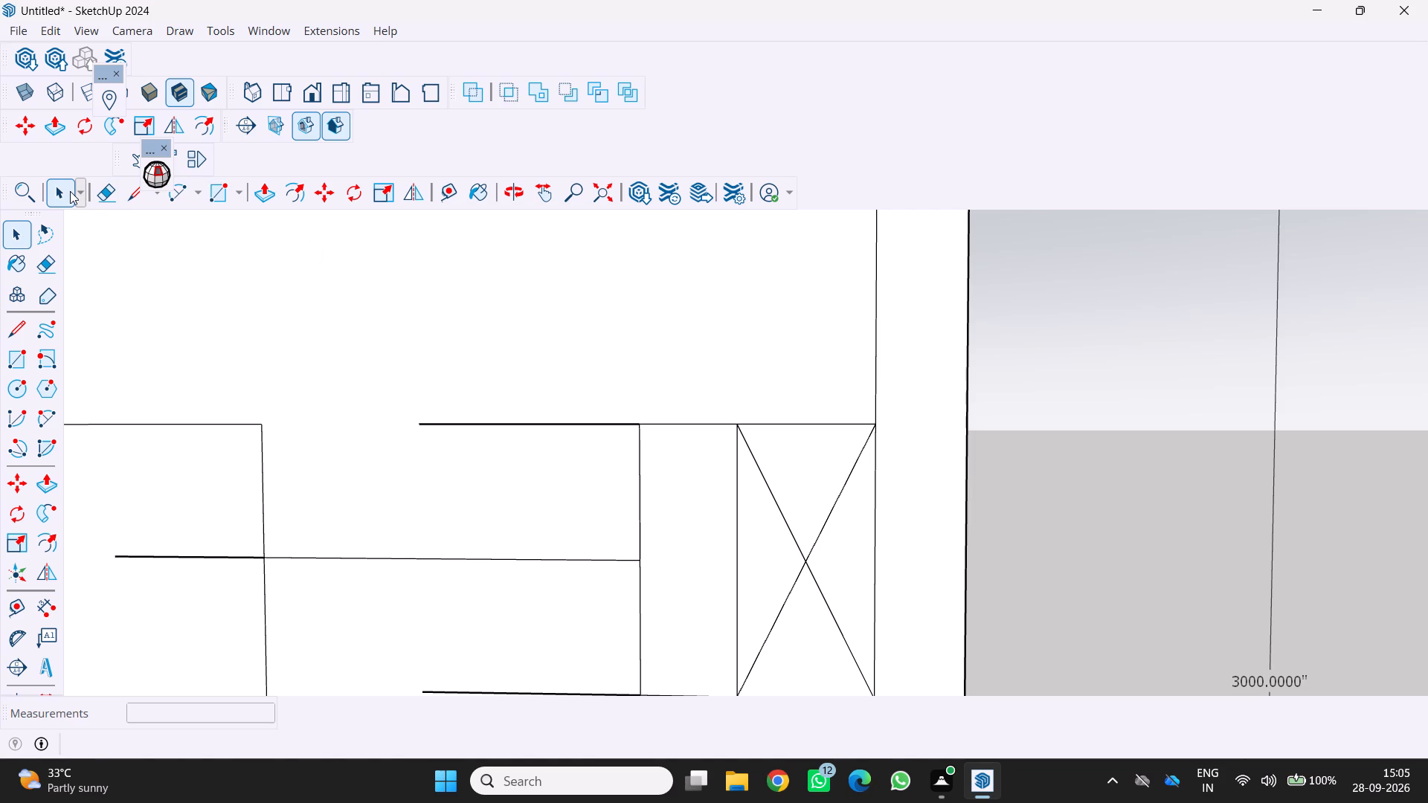
left_click(103, 190)
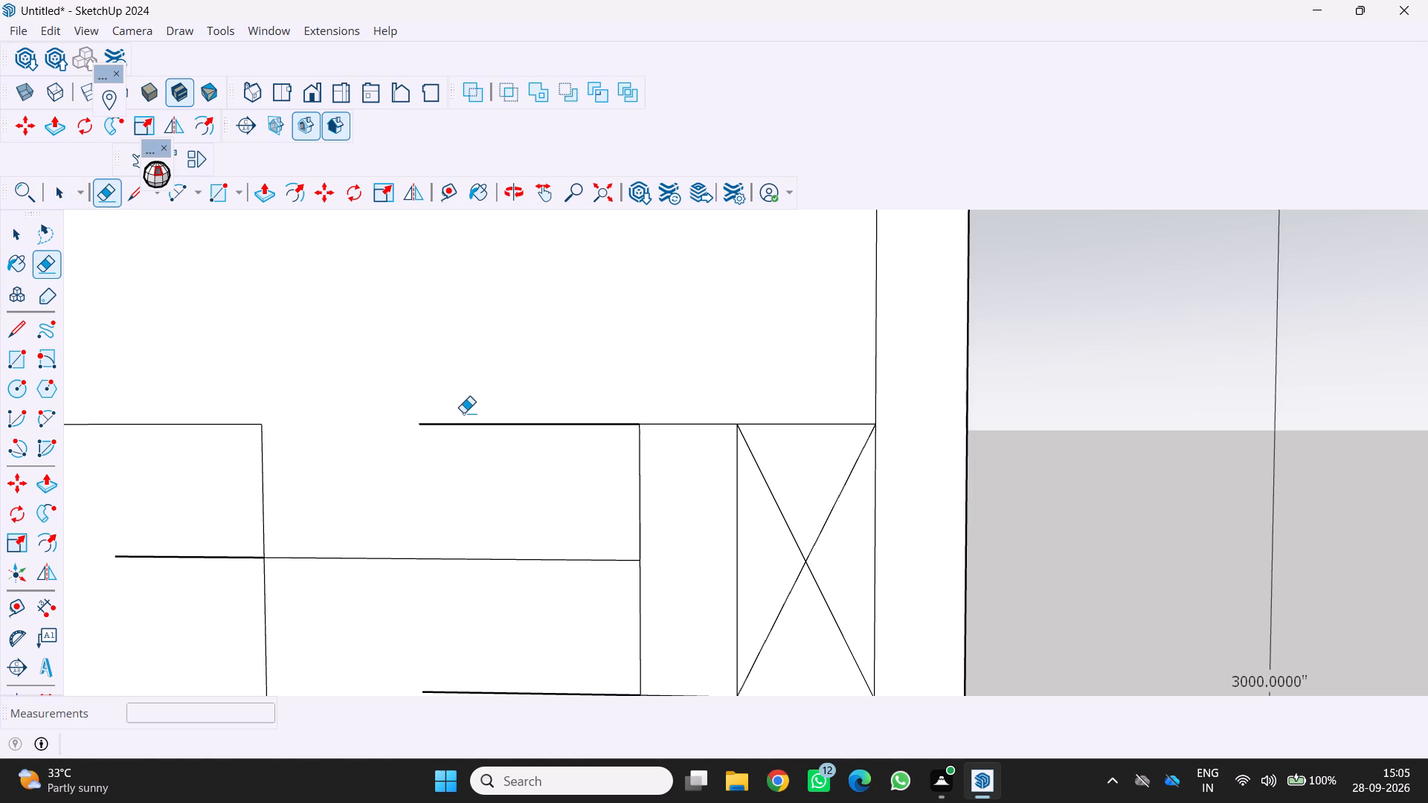
left_click(472, 427)
Draw a horizontal line about 574" long from the first divider's top endpoint toward the left rectangle, ending above the lower line's free end.
left_click(137, 196)
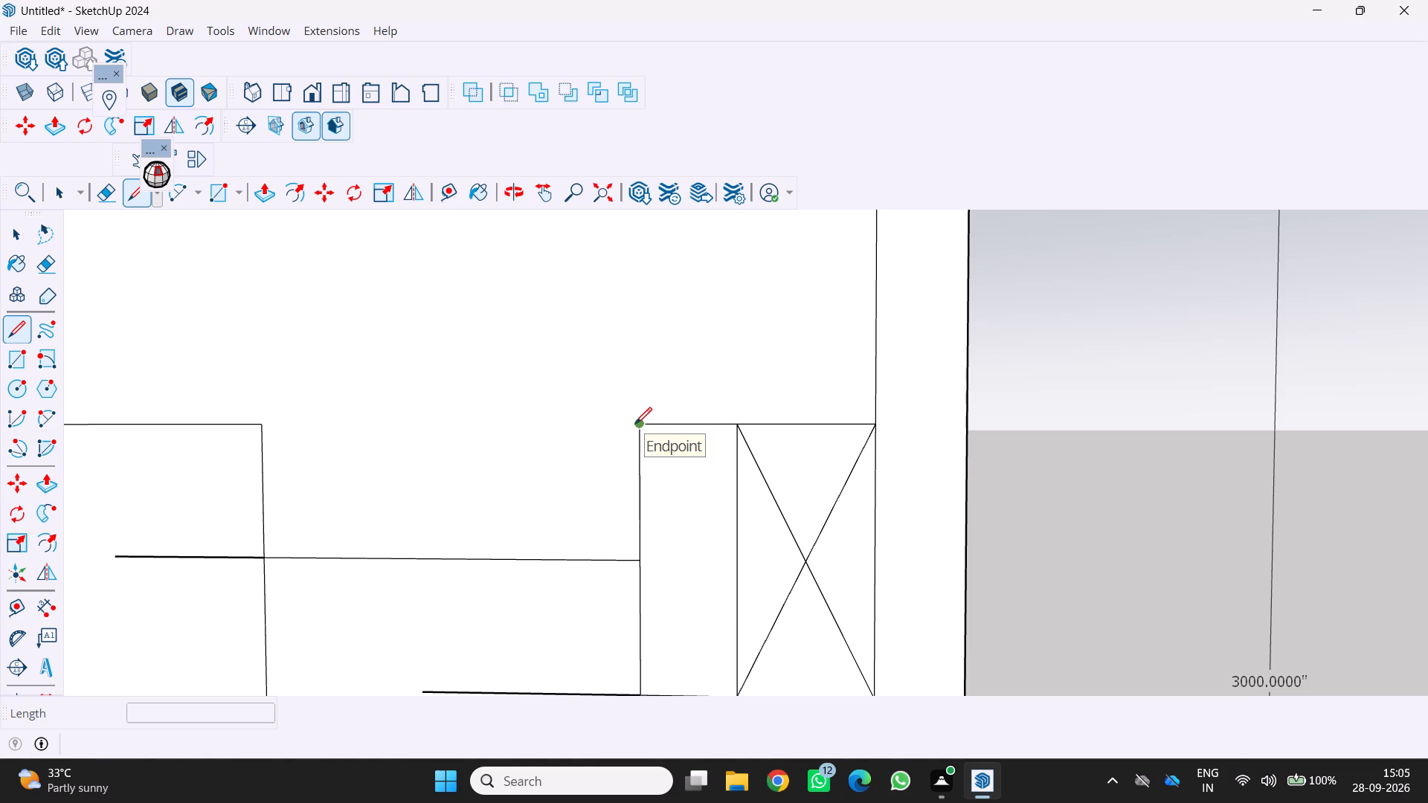
left_click(637, 425)
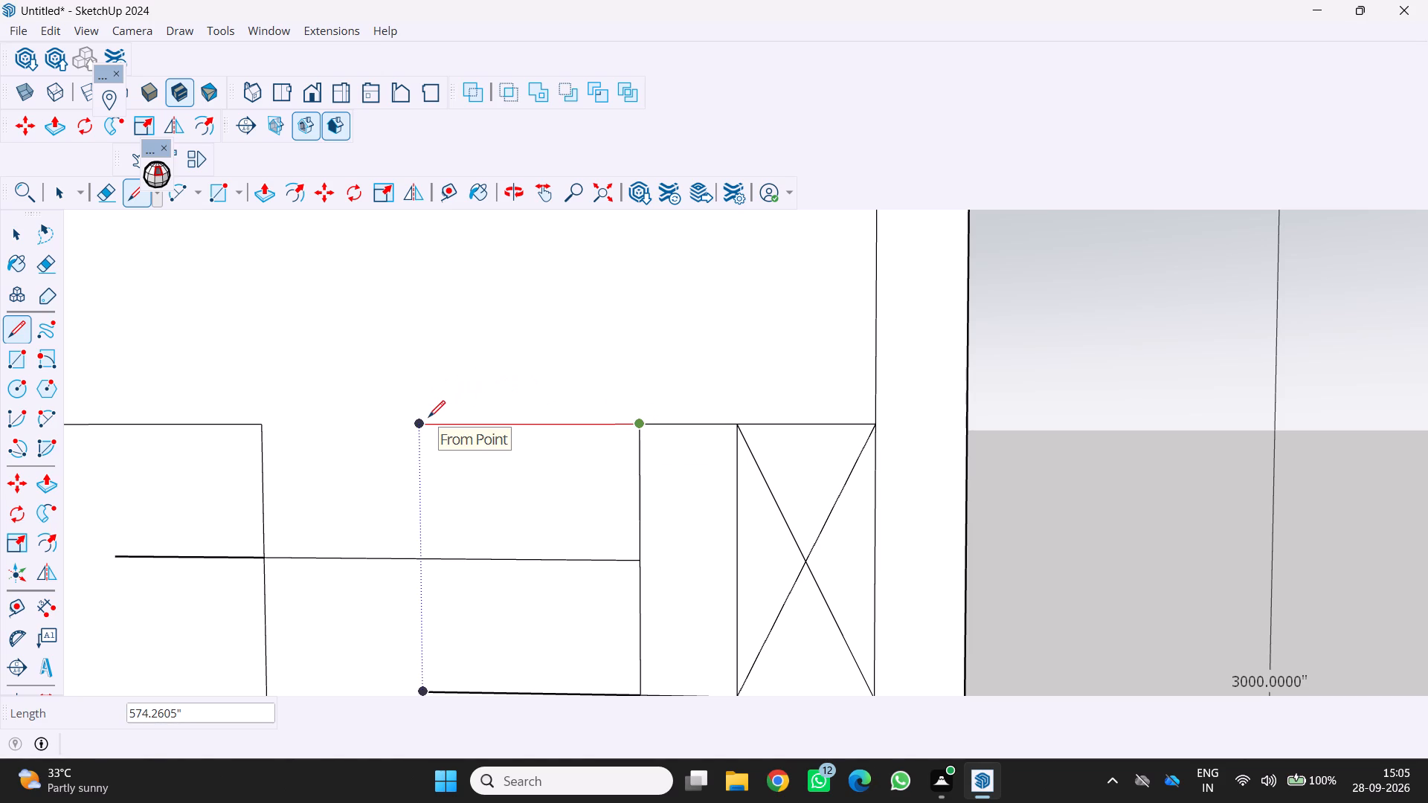
left_click(428, 417)
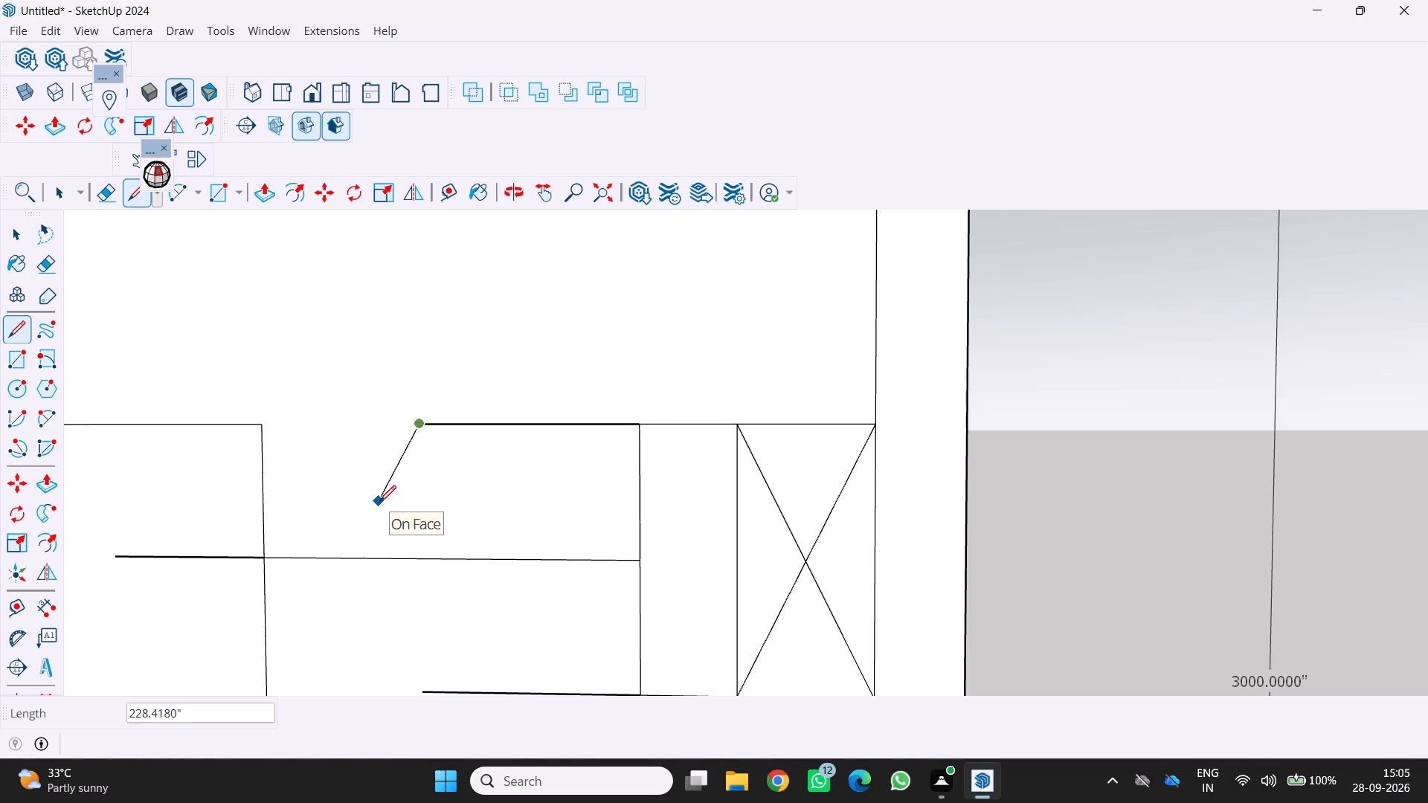
key("Escape")
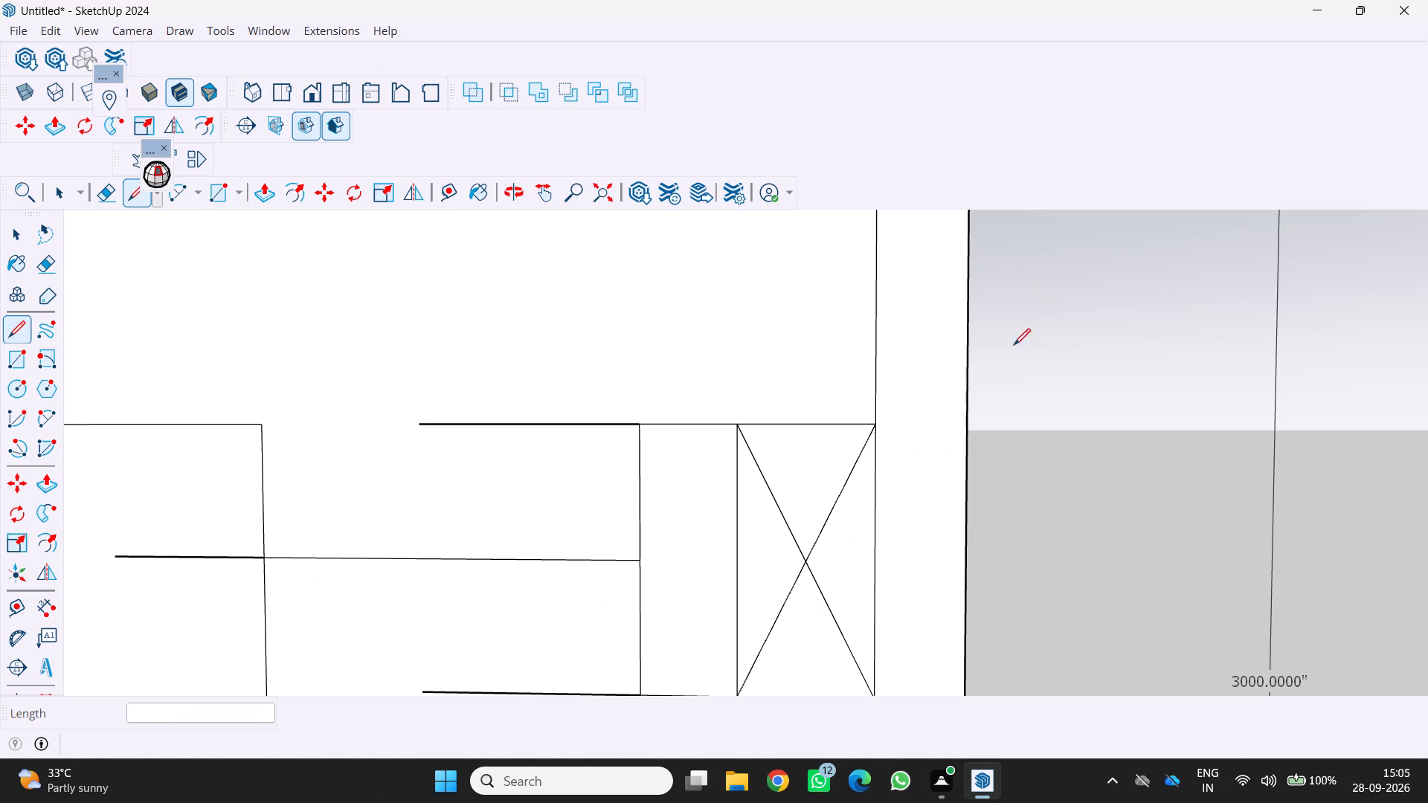
Close the untitled SketchUp model.
left_click(1409, 15)
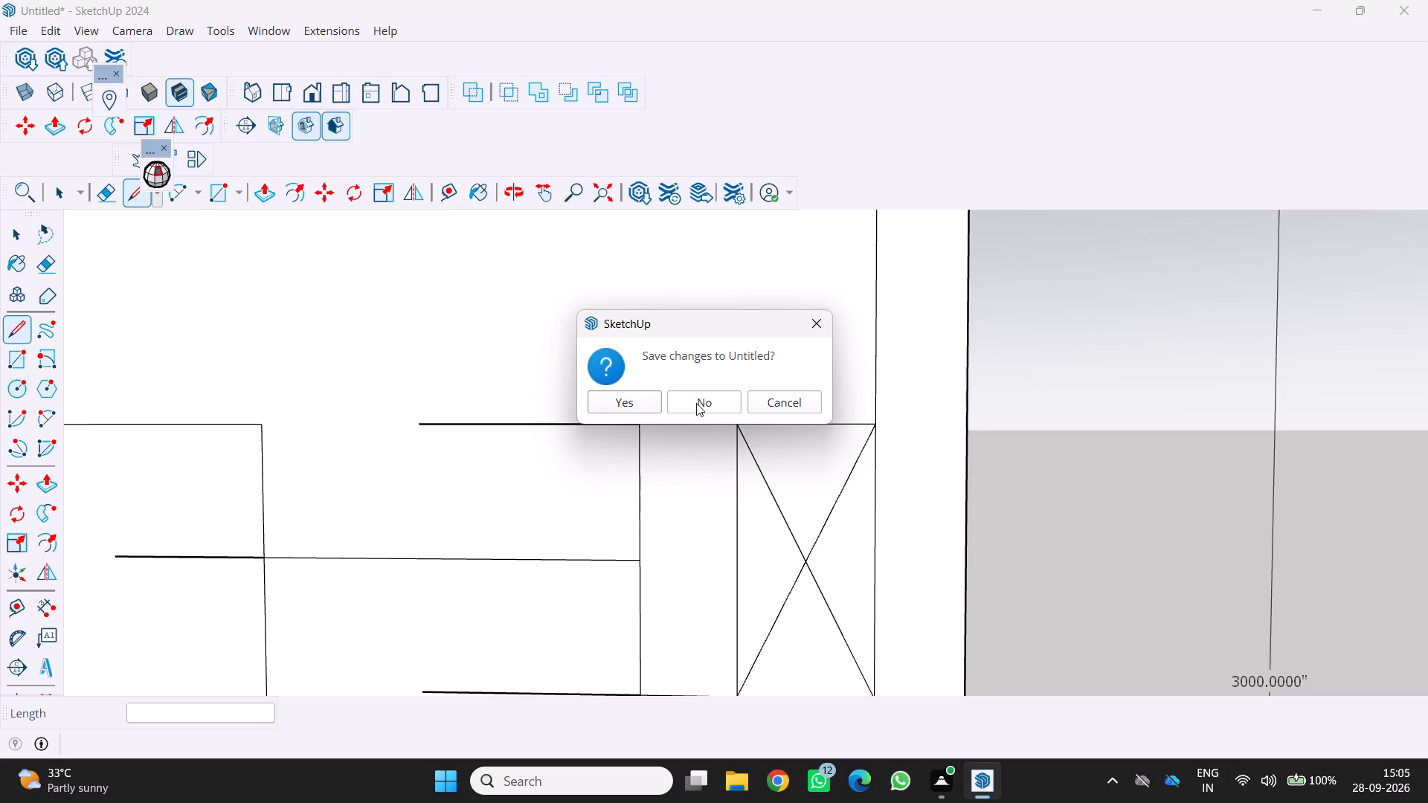
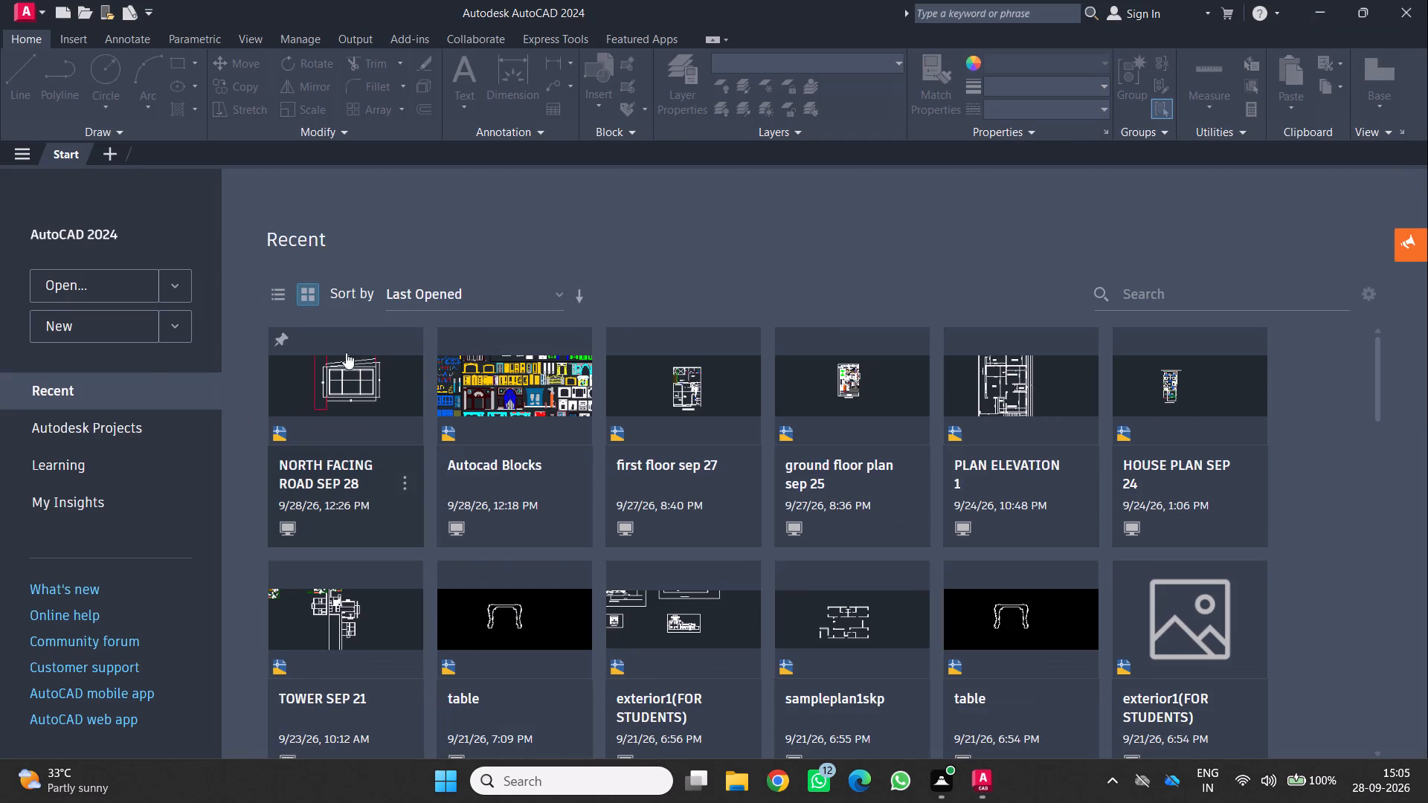
Open the recent drawing NORTH FACING ROAD SEP 28.
double_click(364, 370)
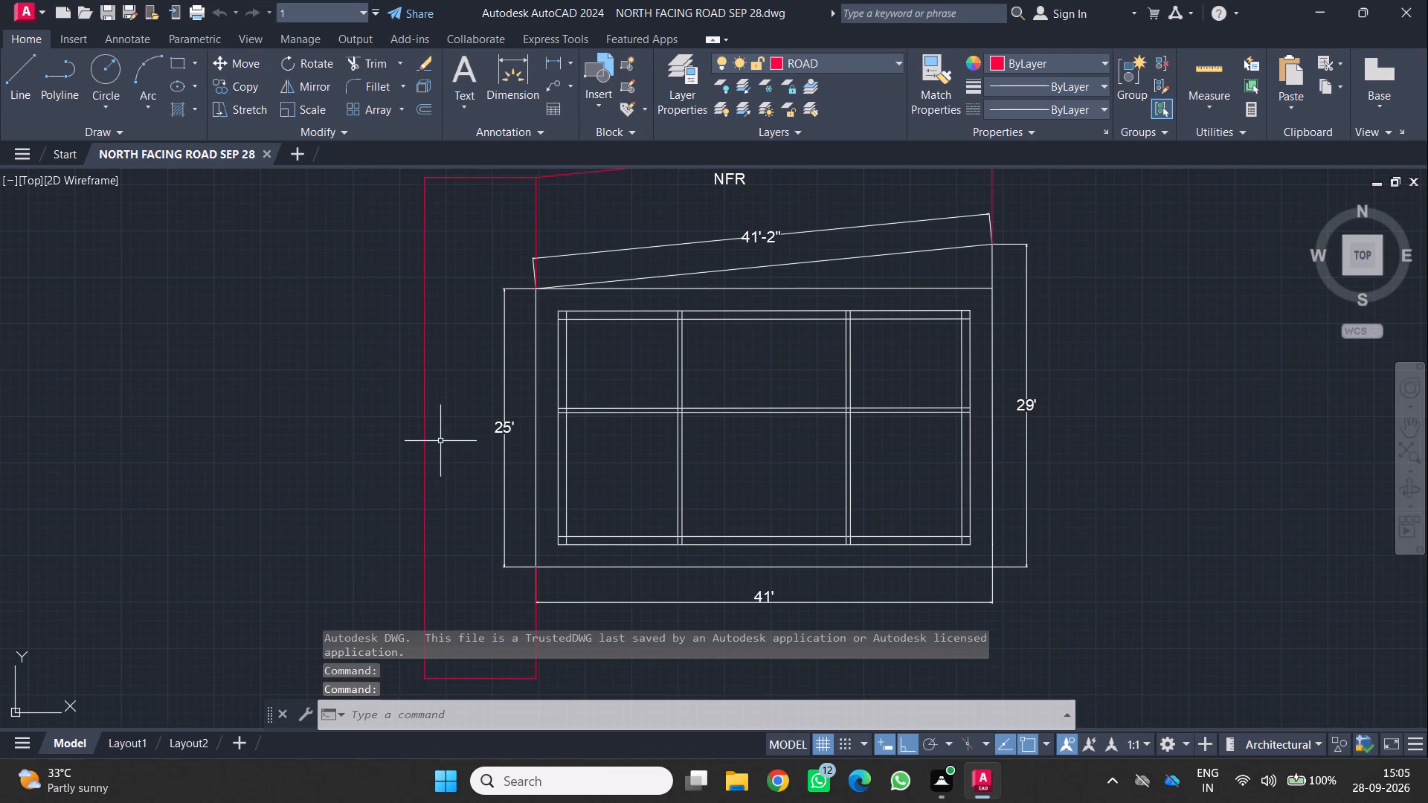
Offset the bottom wall's inner line 7' upward into the lower row of rooms.
scroll(393, 403, "down", 3)
scroll(378, 390, "up", 4)
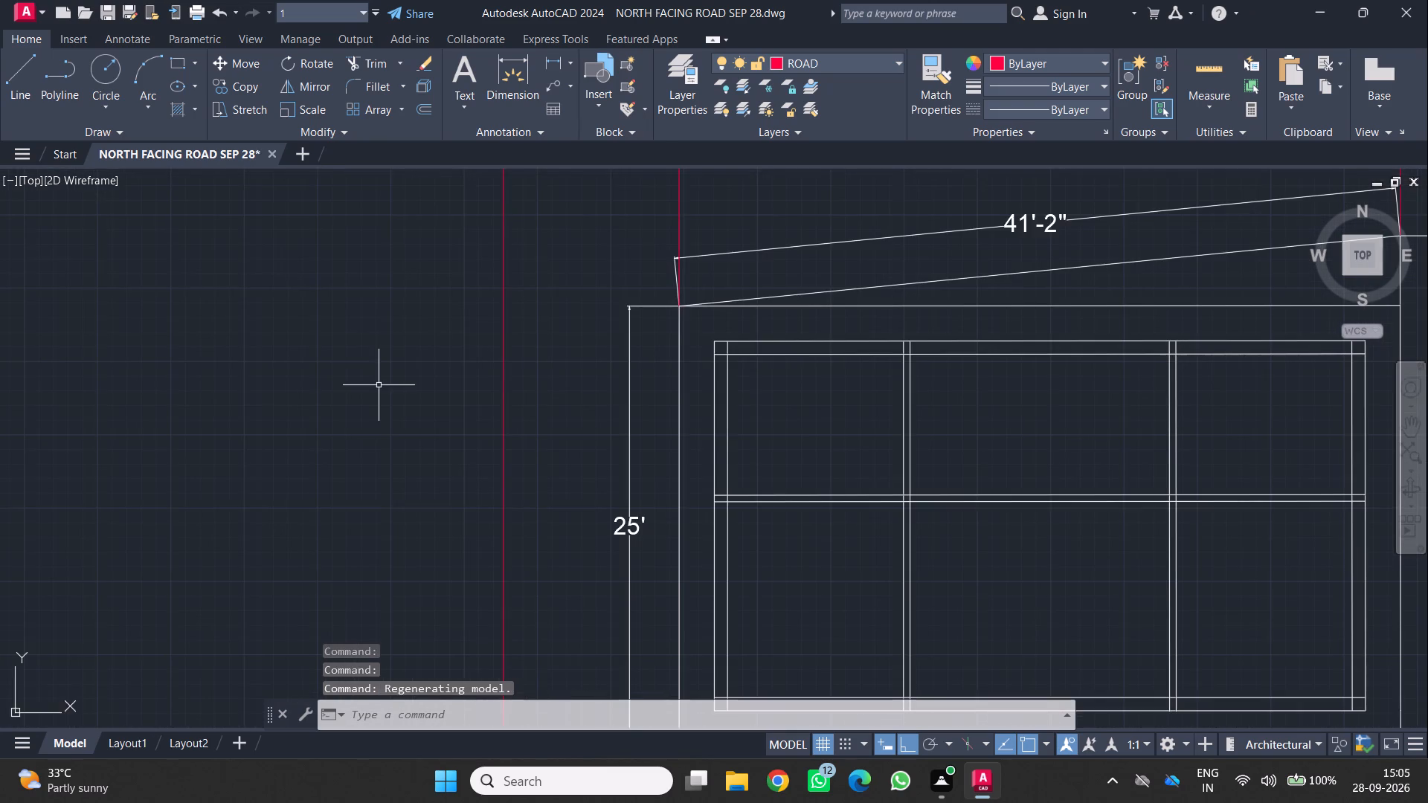
scroll(379, 385, "down", 3)
middle_click_drag(379, 385, 295, 384)
scroll(295, 384, "up", 2)
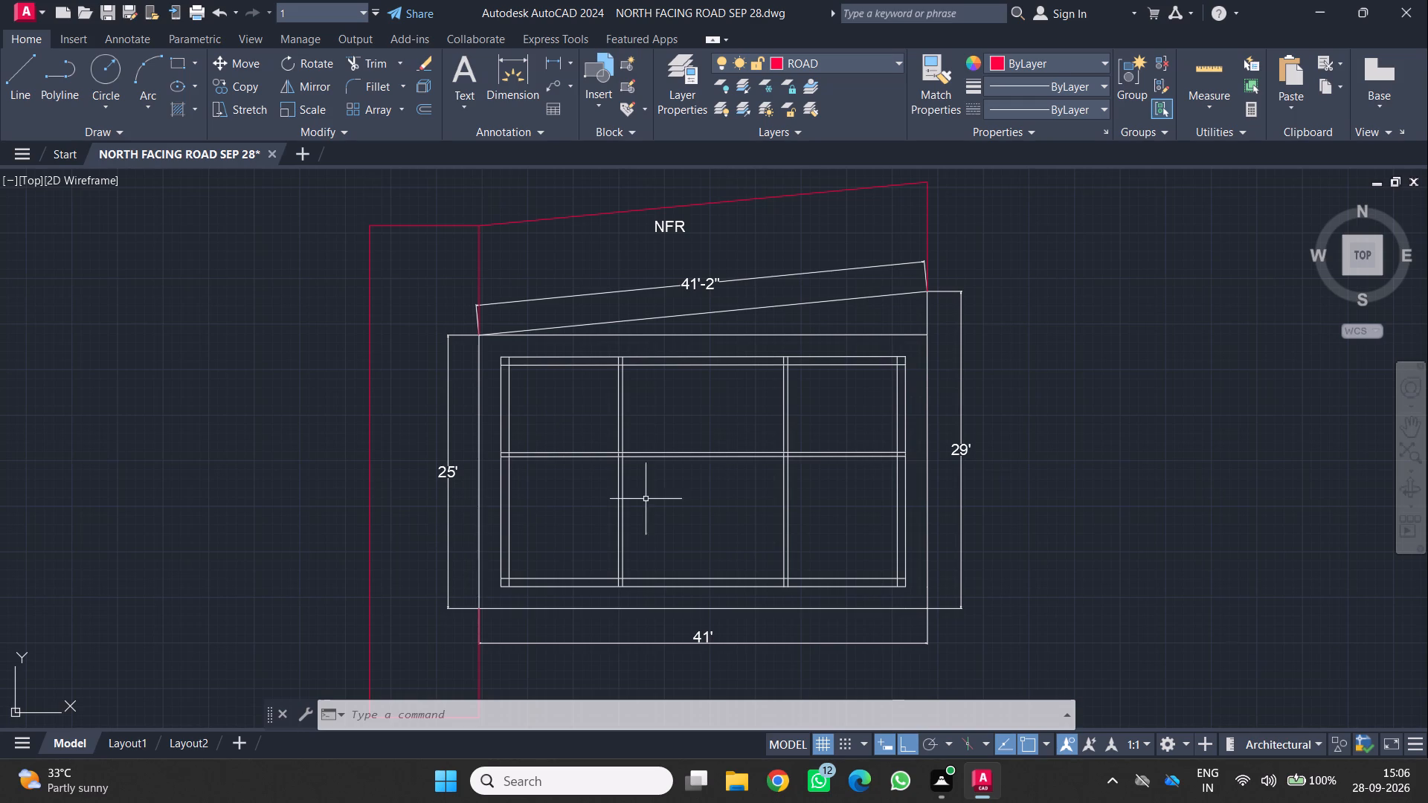
scroll(600, 546, "up", 1)
scroll(547, 602, "down", 3)
scroll(539, 589, "up", 2)
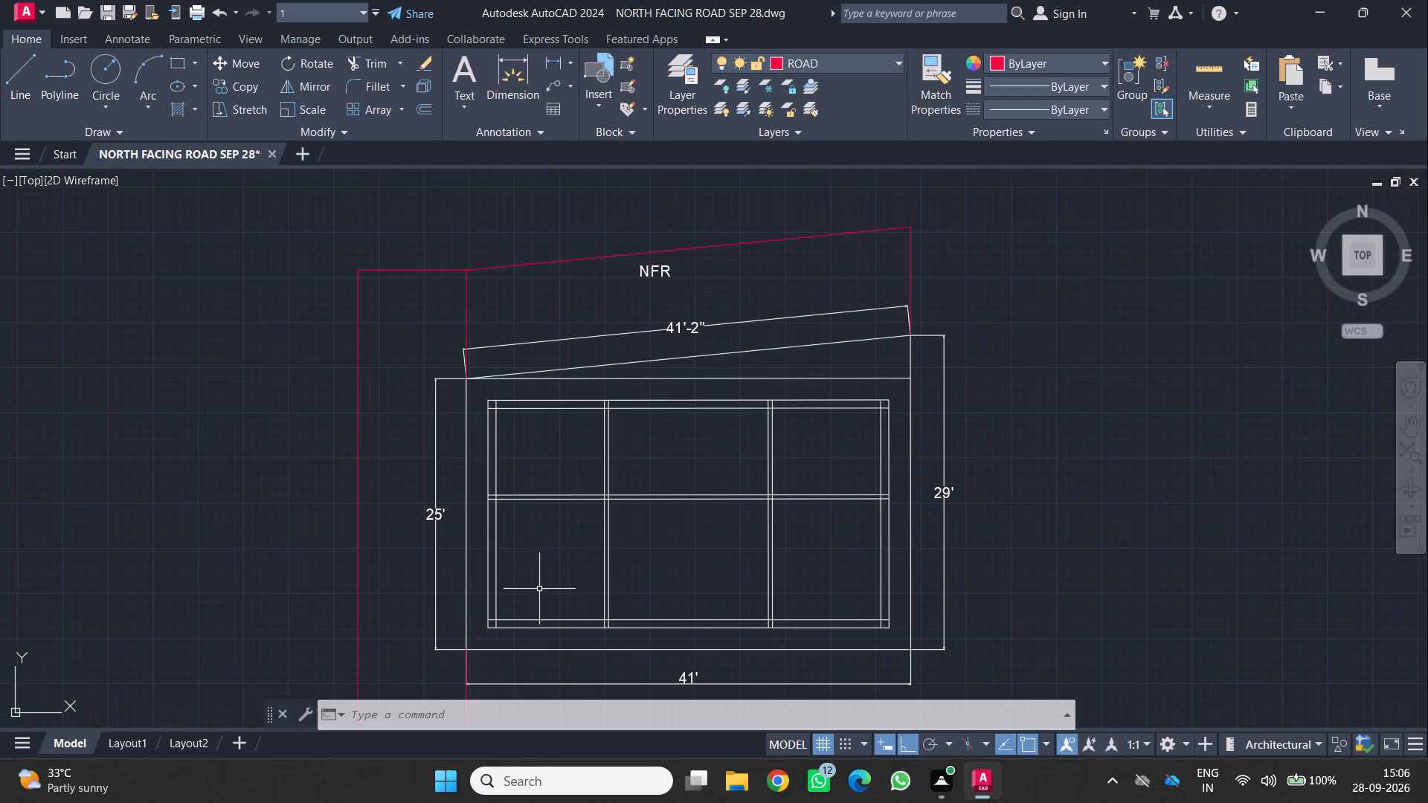
scroll(542, 593, "up", 2)
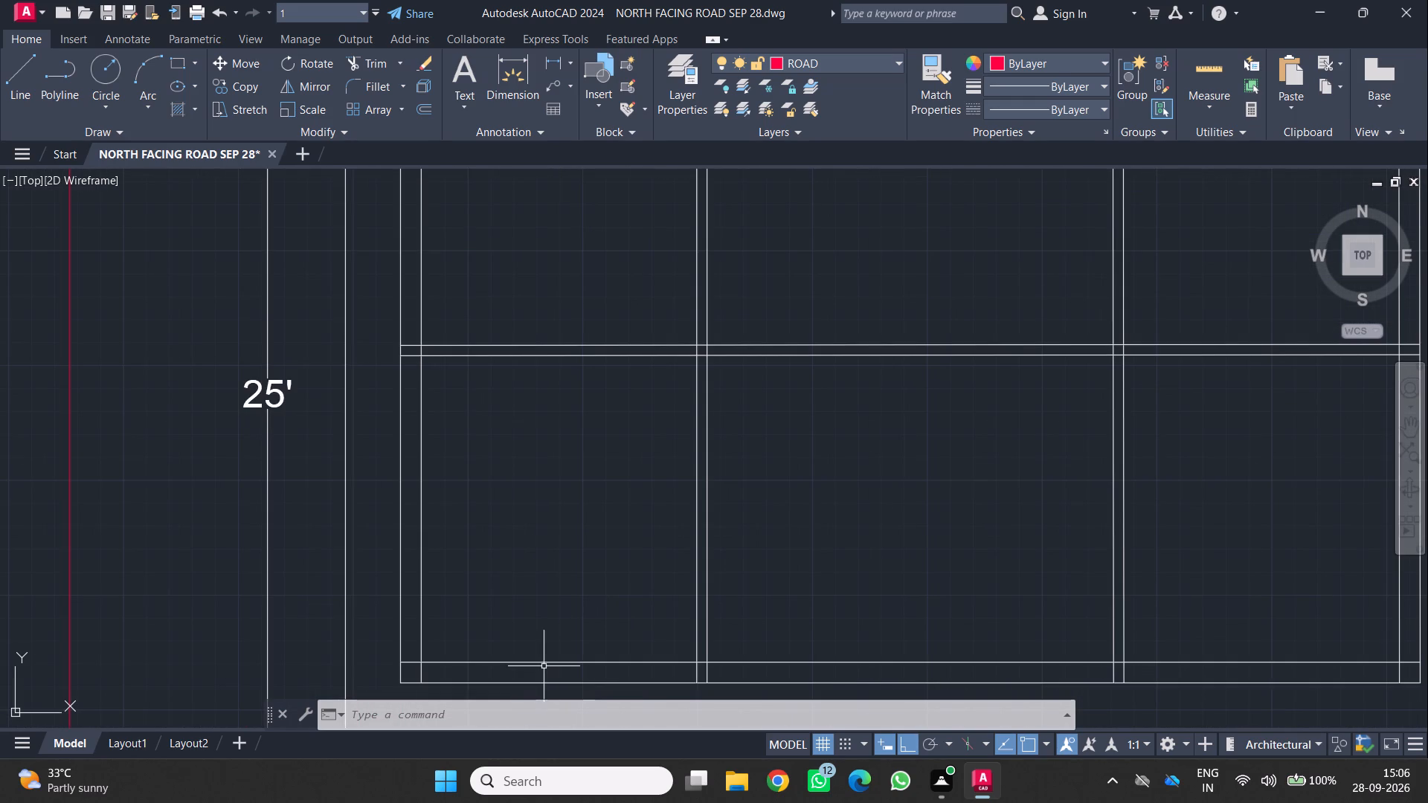
left_click(542, 663)
key("o")
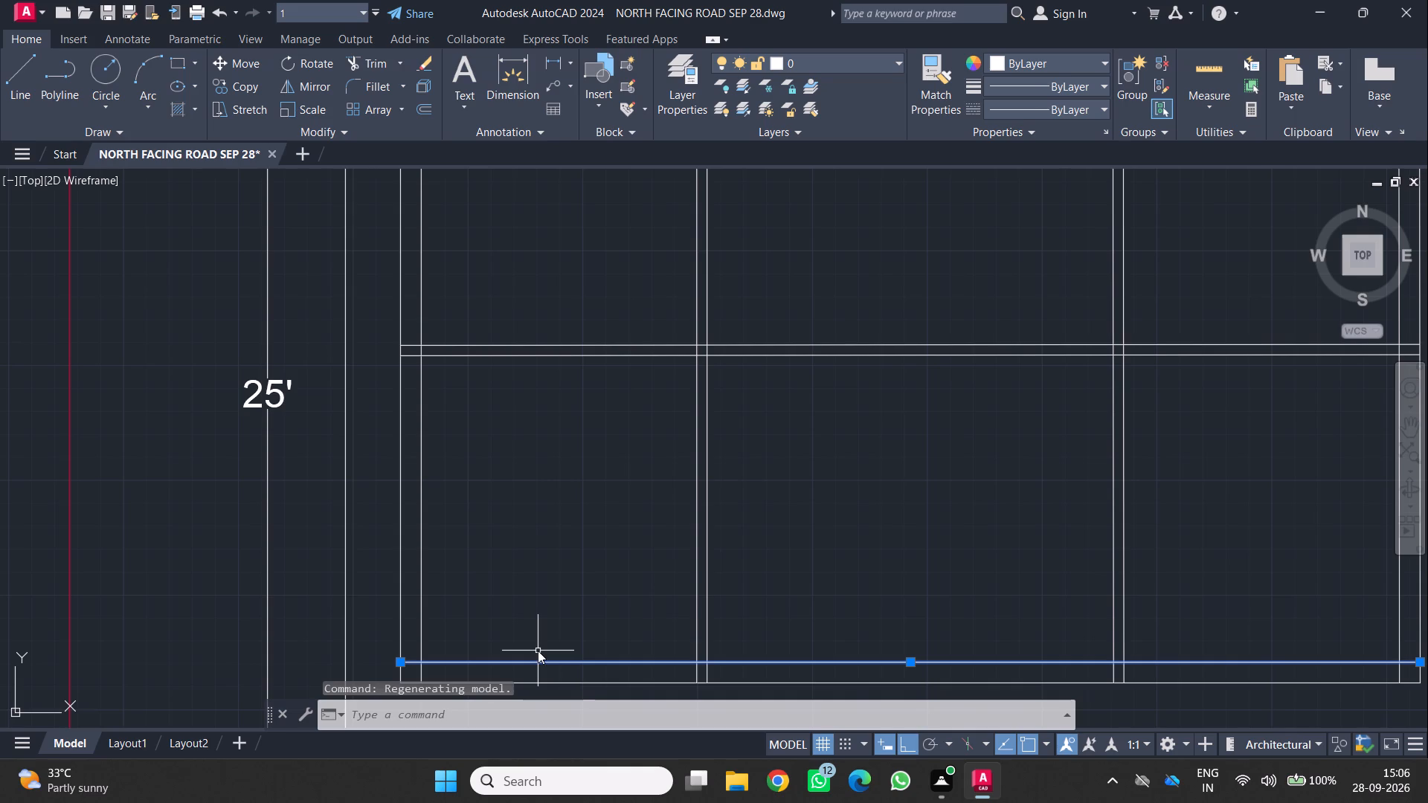
key("Return")
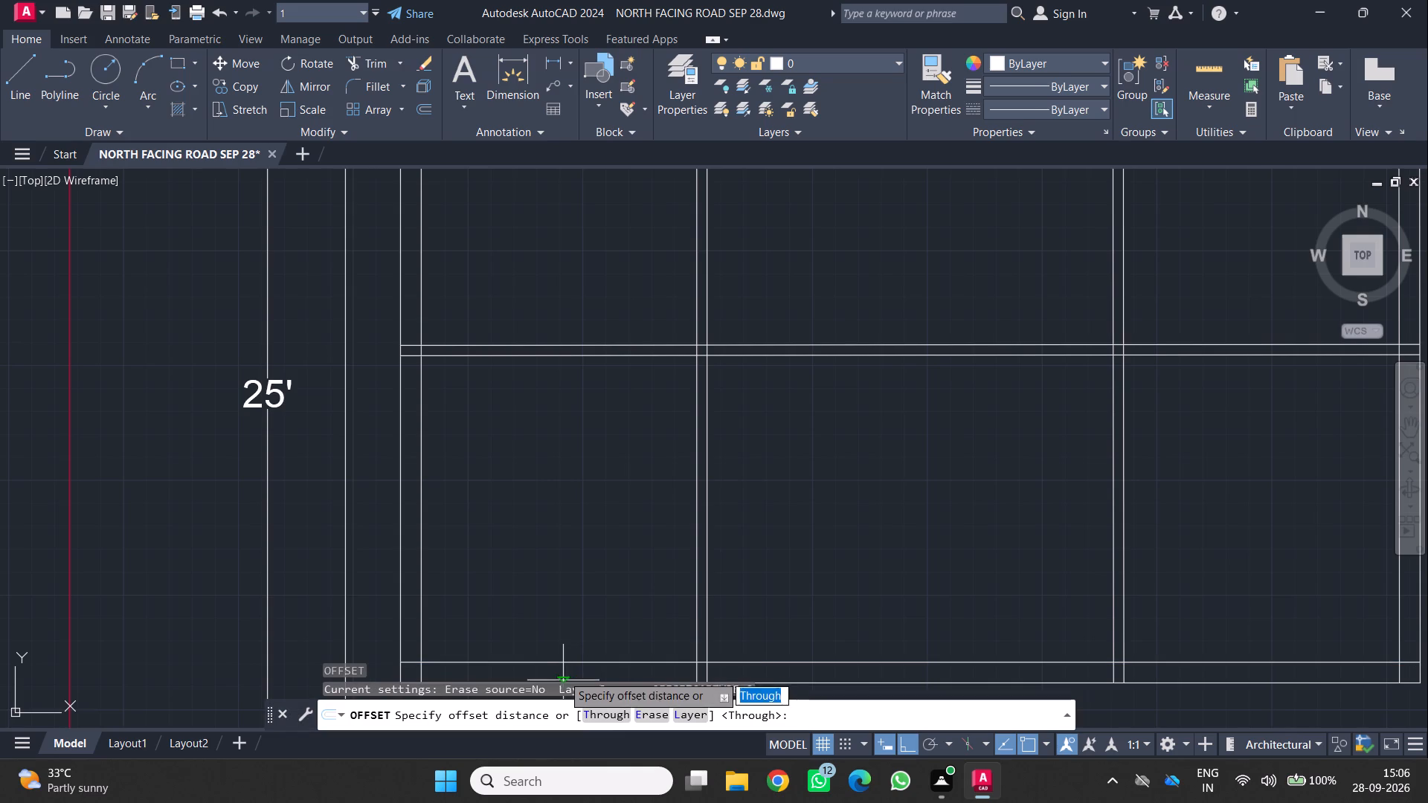
left_click(555, 664)
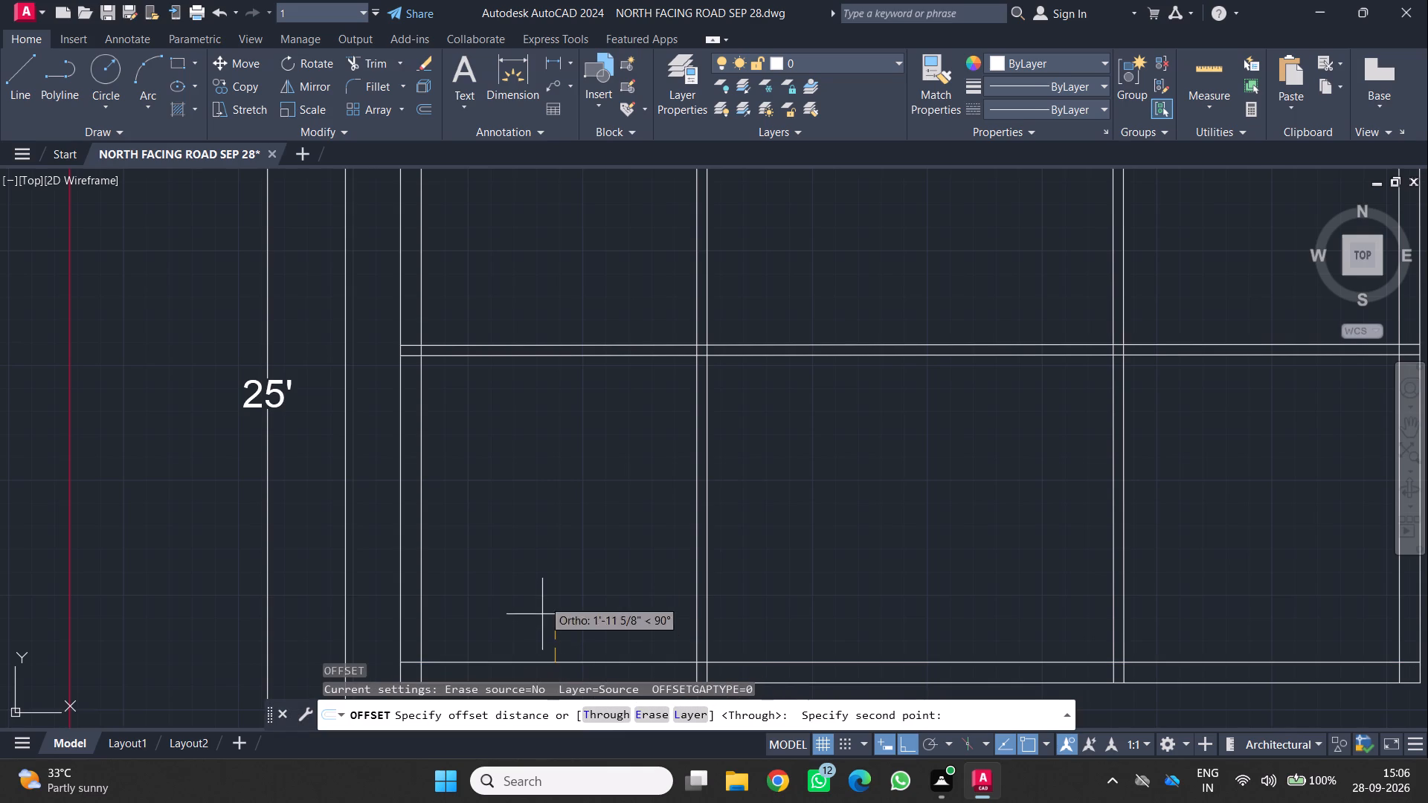
type("7'")
key("Return")
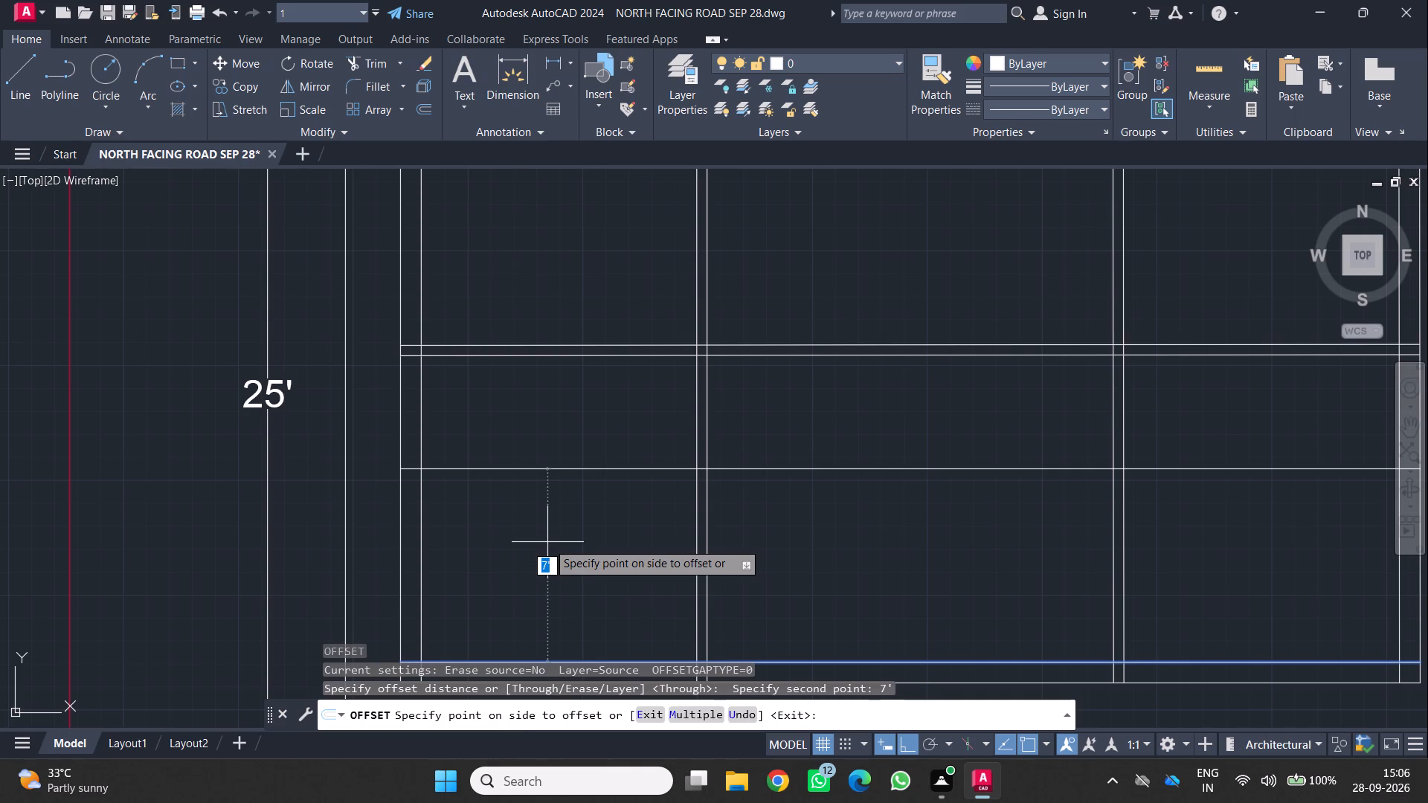
left_click(547, 542)
Offset the new horizontal line 4.5" upward to form the second face of a partition wall.
scroll(518, 510, "down", 3)
scroll(509, 510, "up", 2)
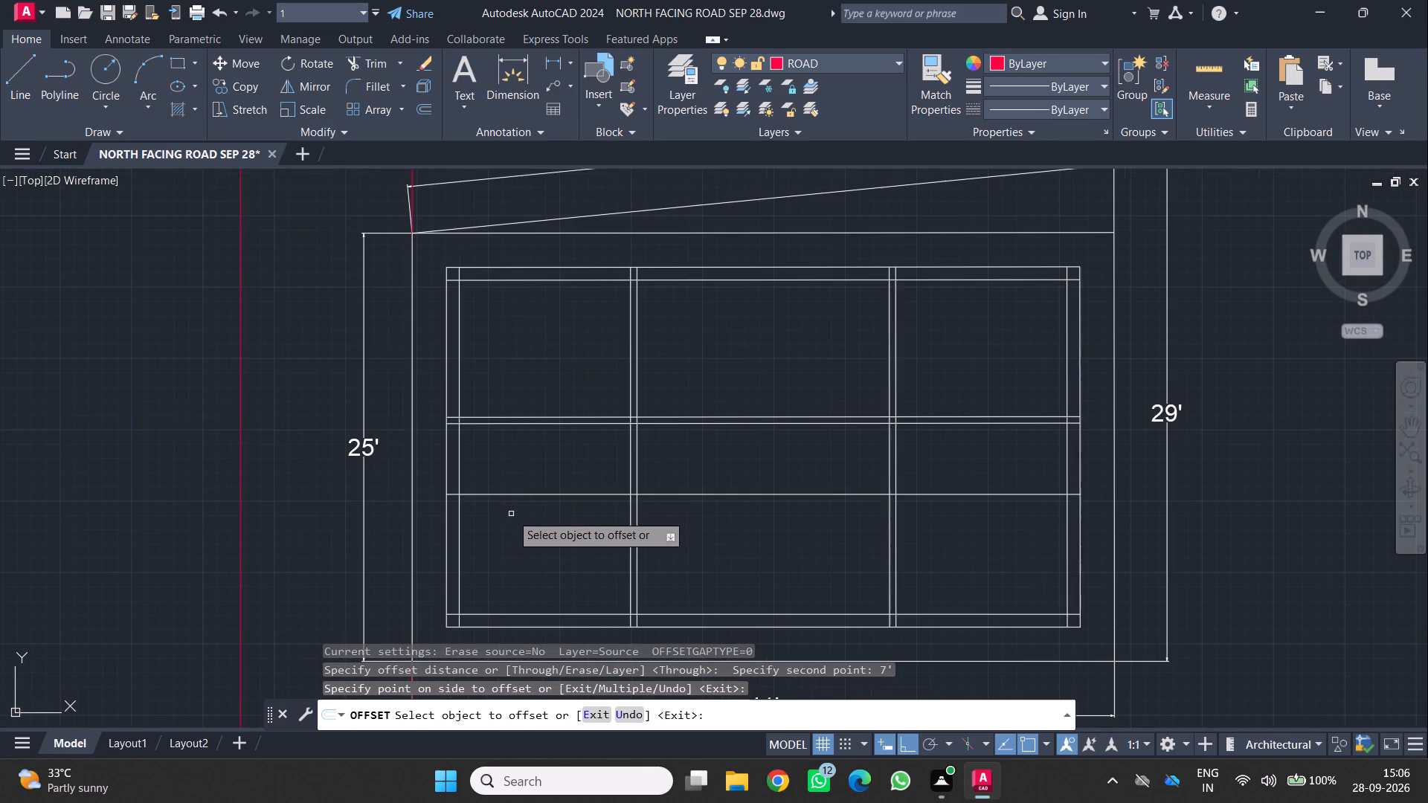
scroll(525, 508, "up", 1)
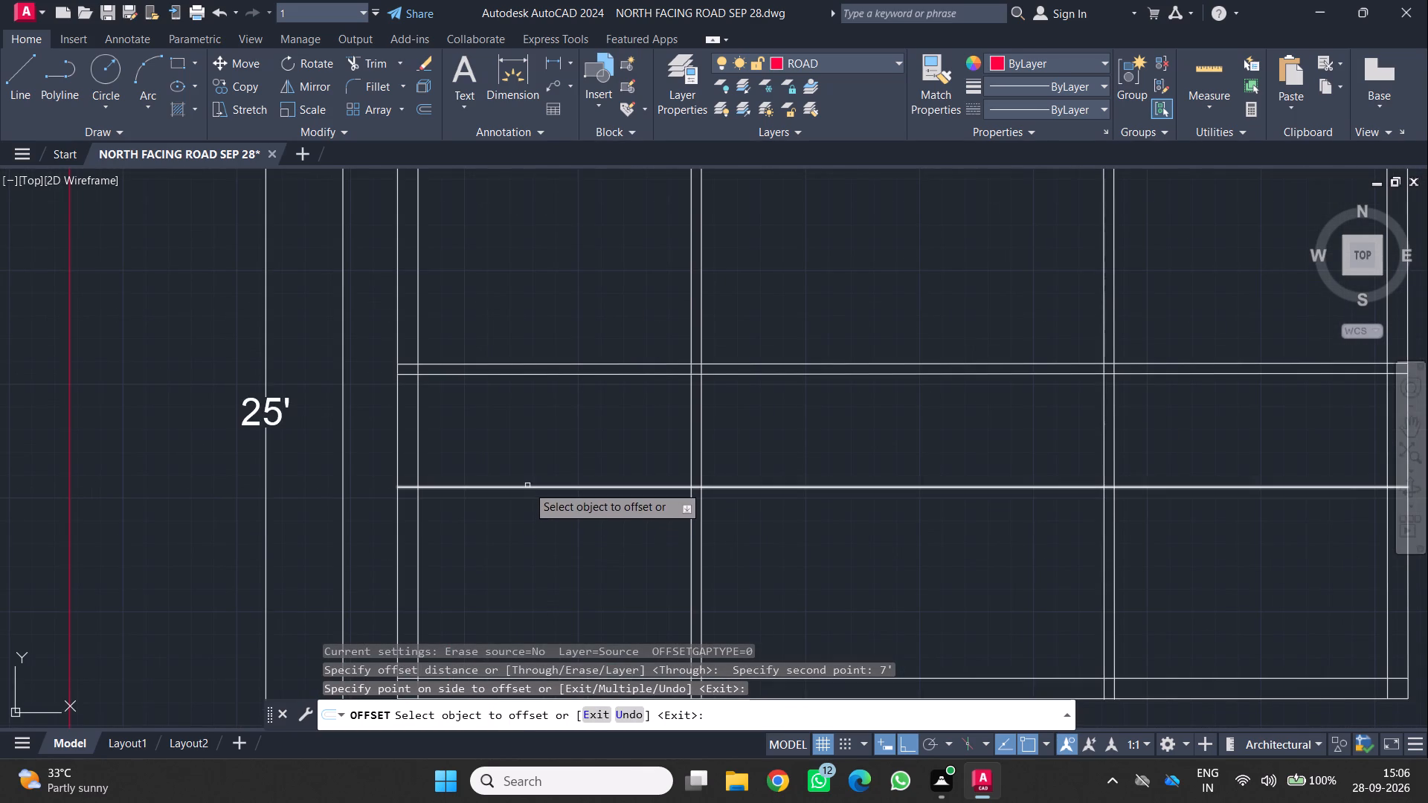
left_click(527, 486)
key("4")
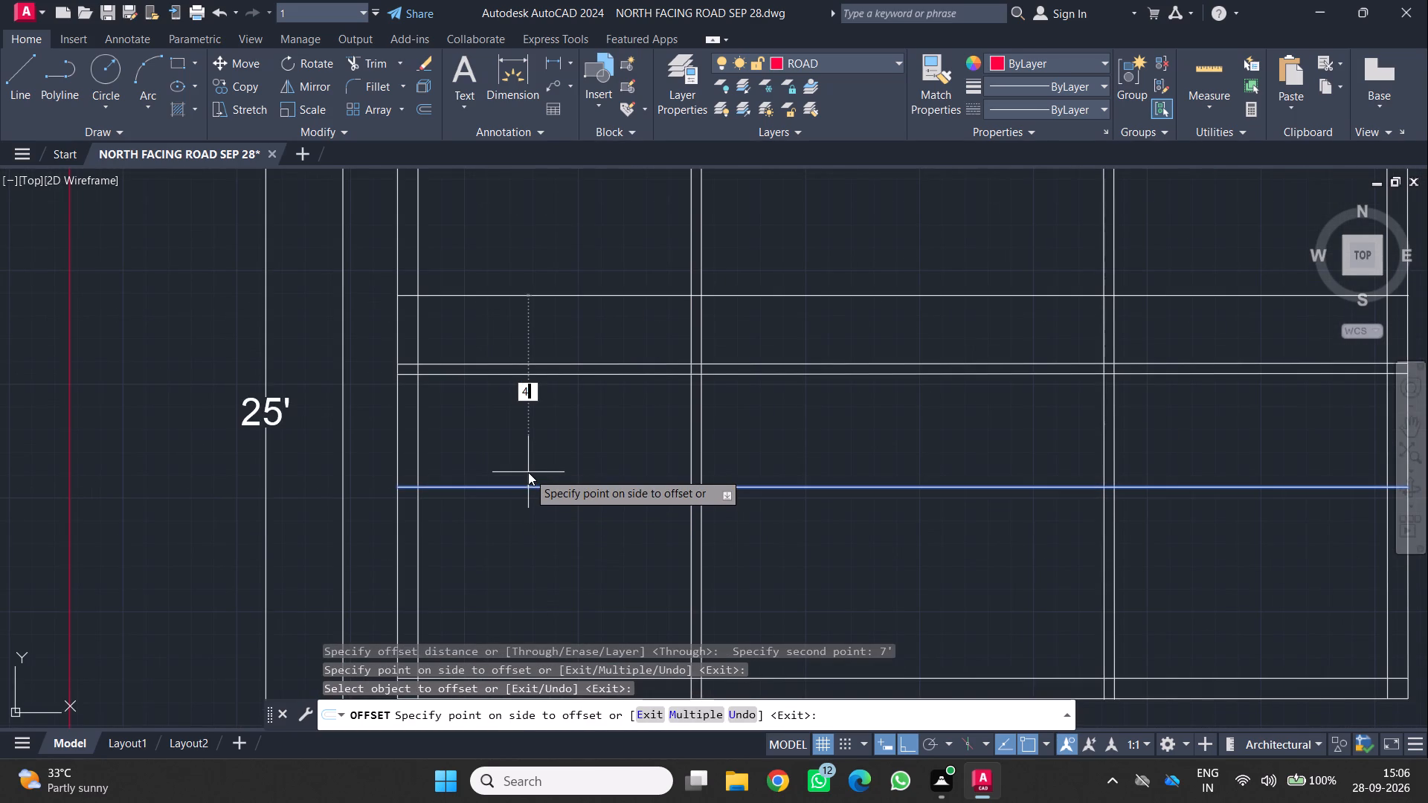
type(".5")
key("Return")
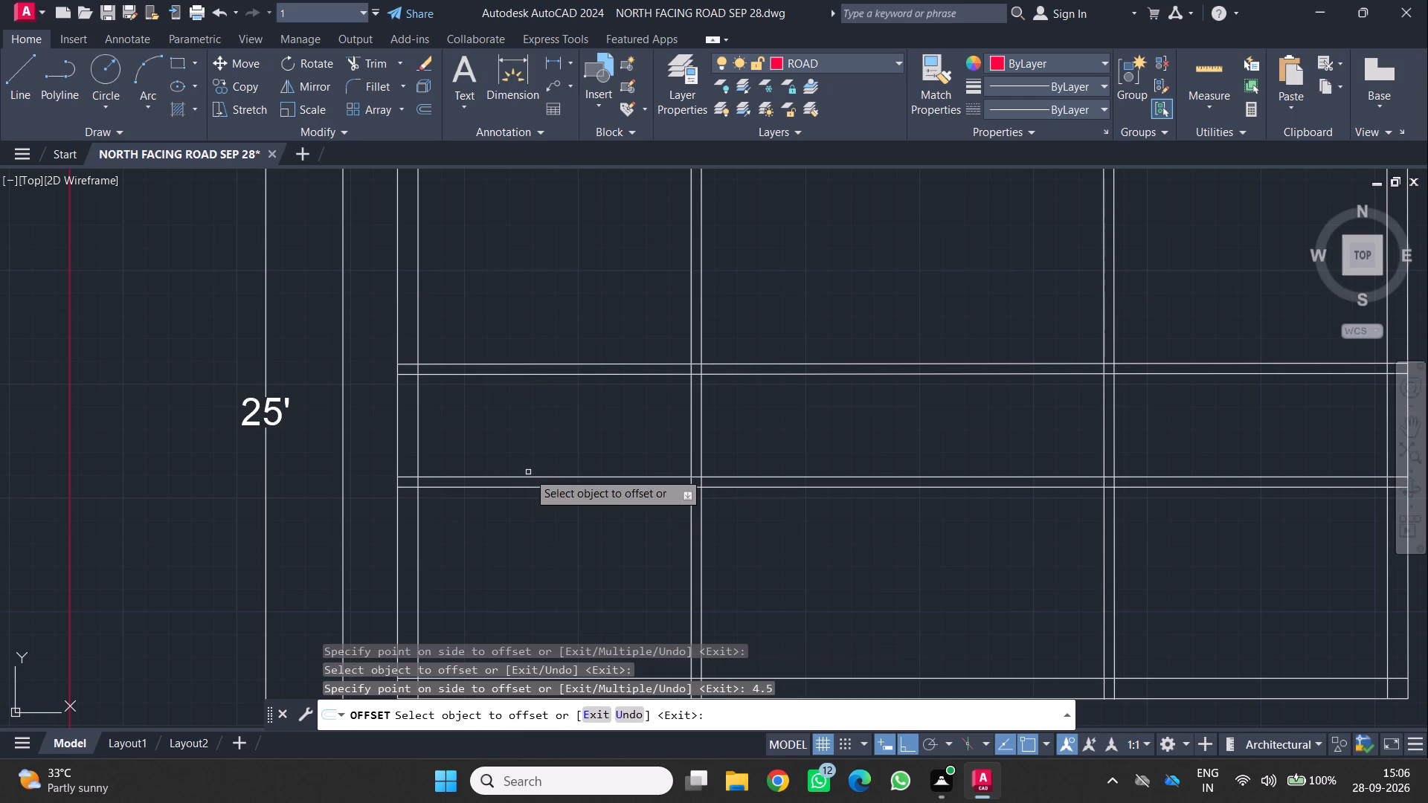
Trim both new partition lines where they run through the thickness of the plan's left outer wall.
scroll(510, 582, "down", 1)
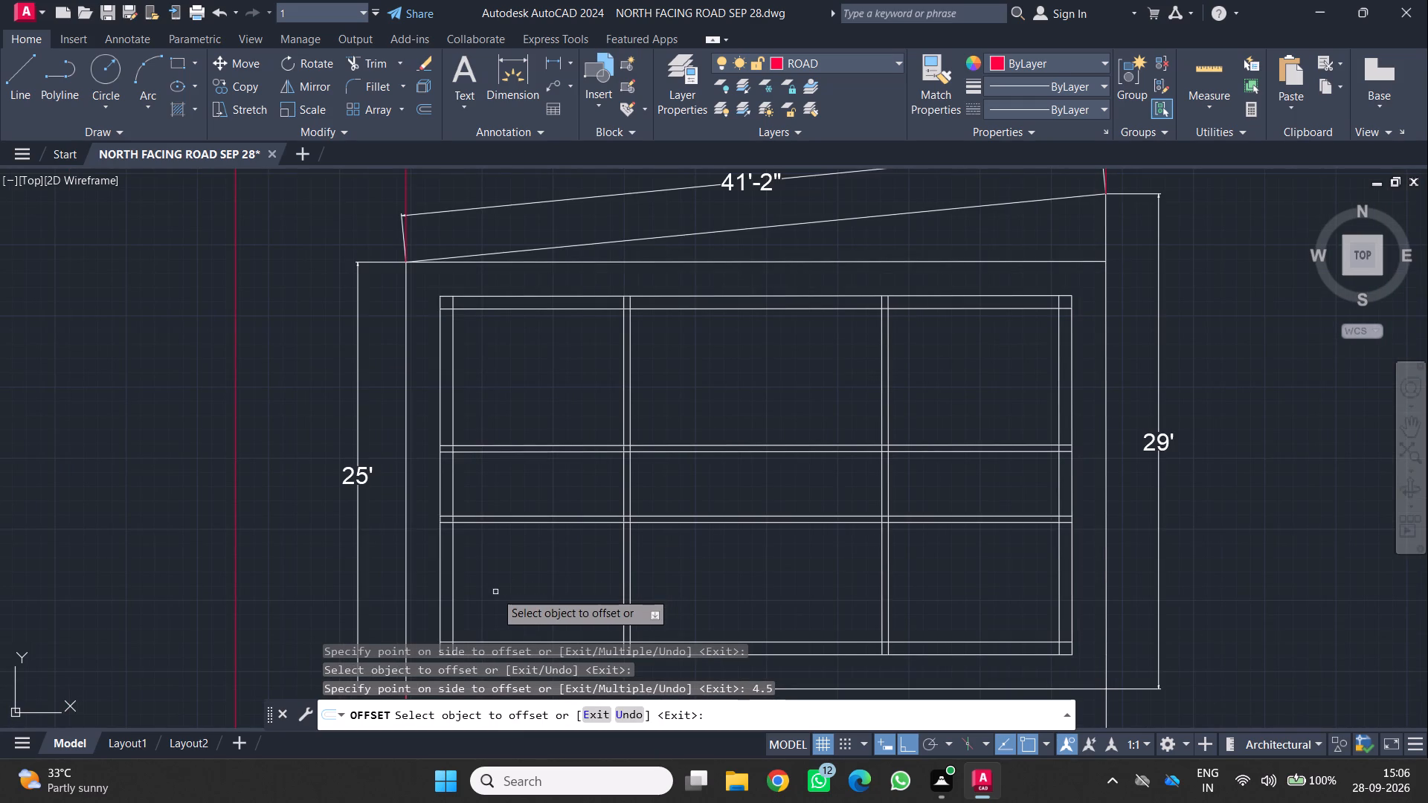
scroll(516, 583, "down", 1)
middle_click_drag(516, 583, 546, 529)
scroll(546, 529, "up", 2)
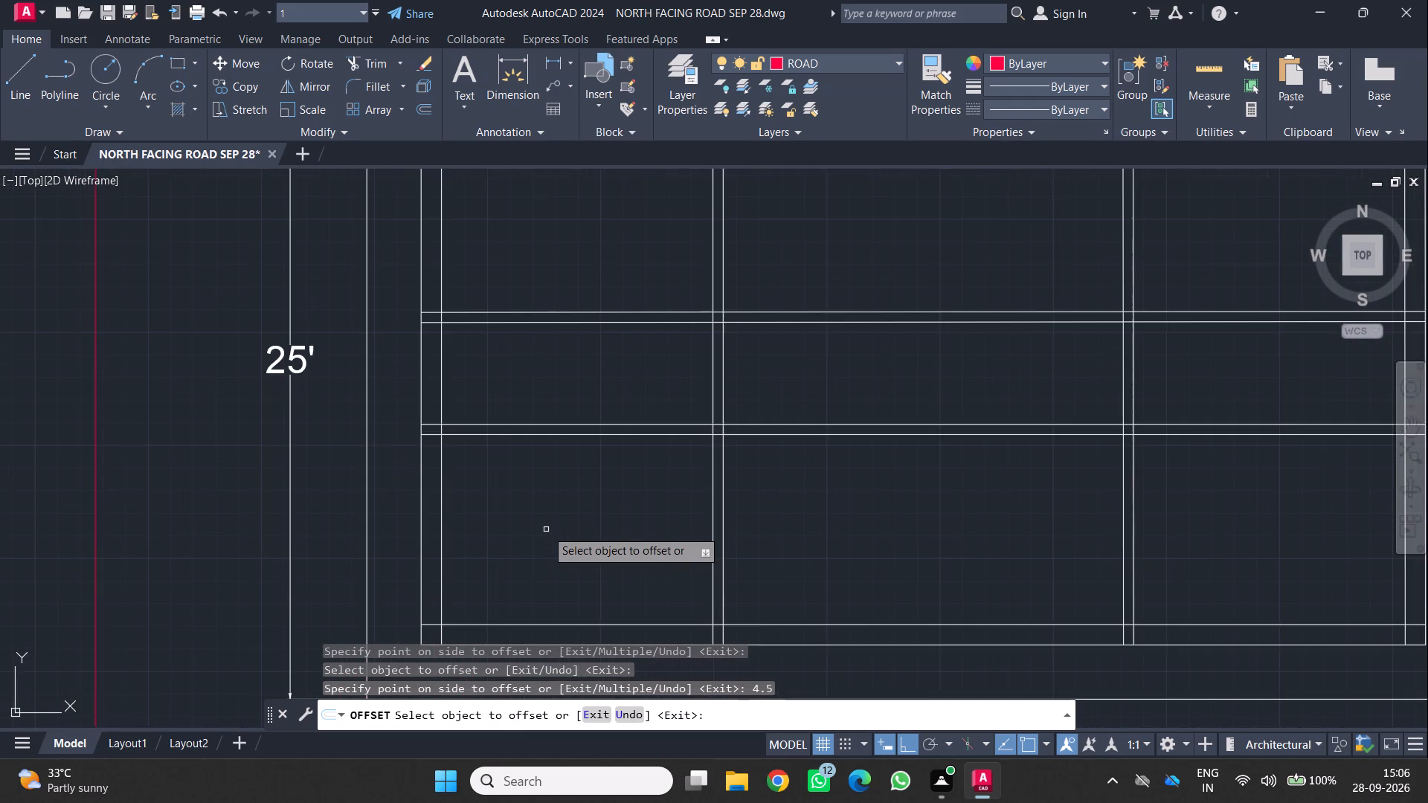
scroll(546, 529, "down", 1)
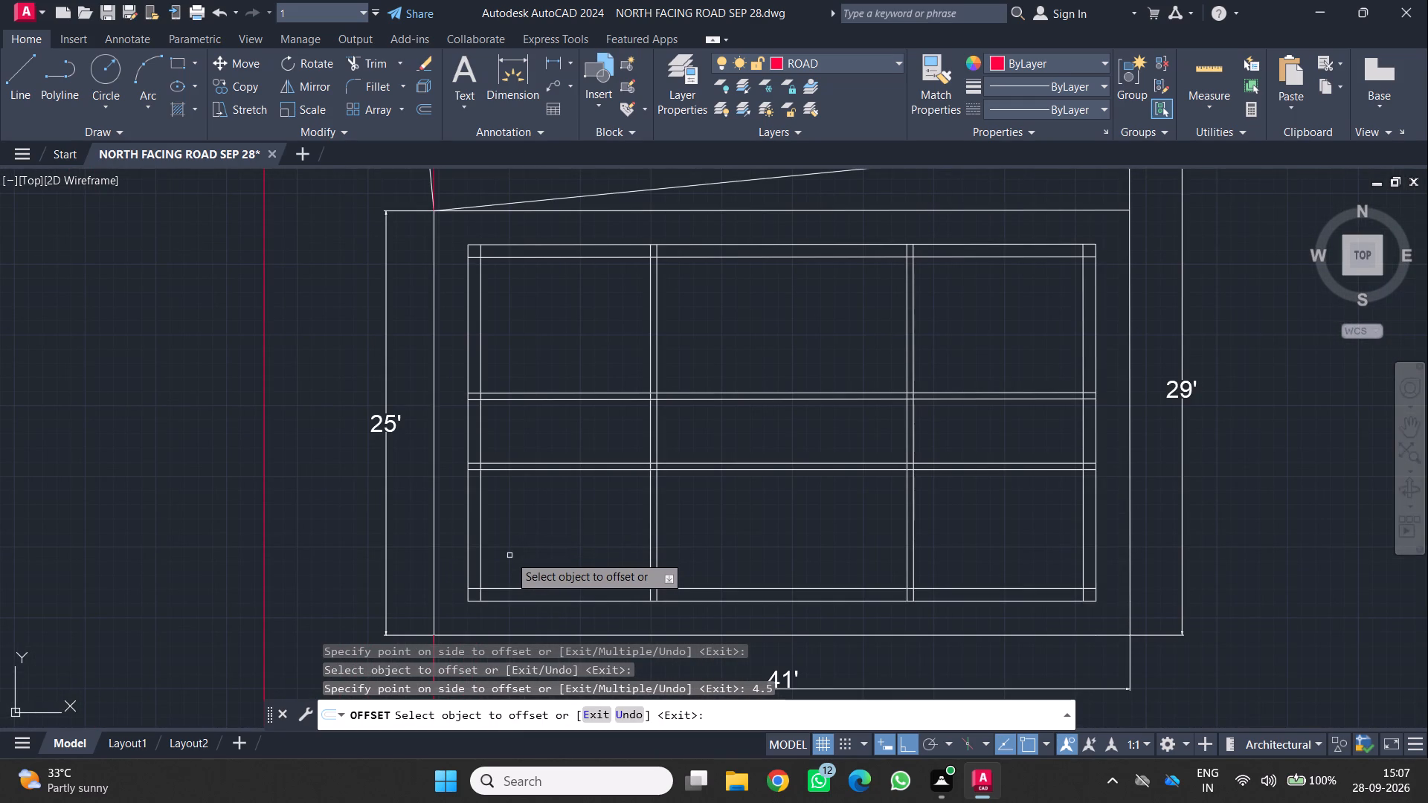
scroll(486, 491, "up", 1)
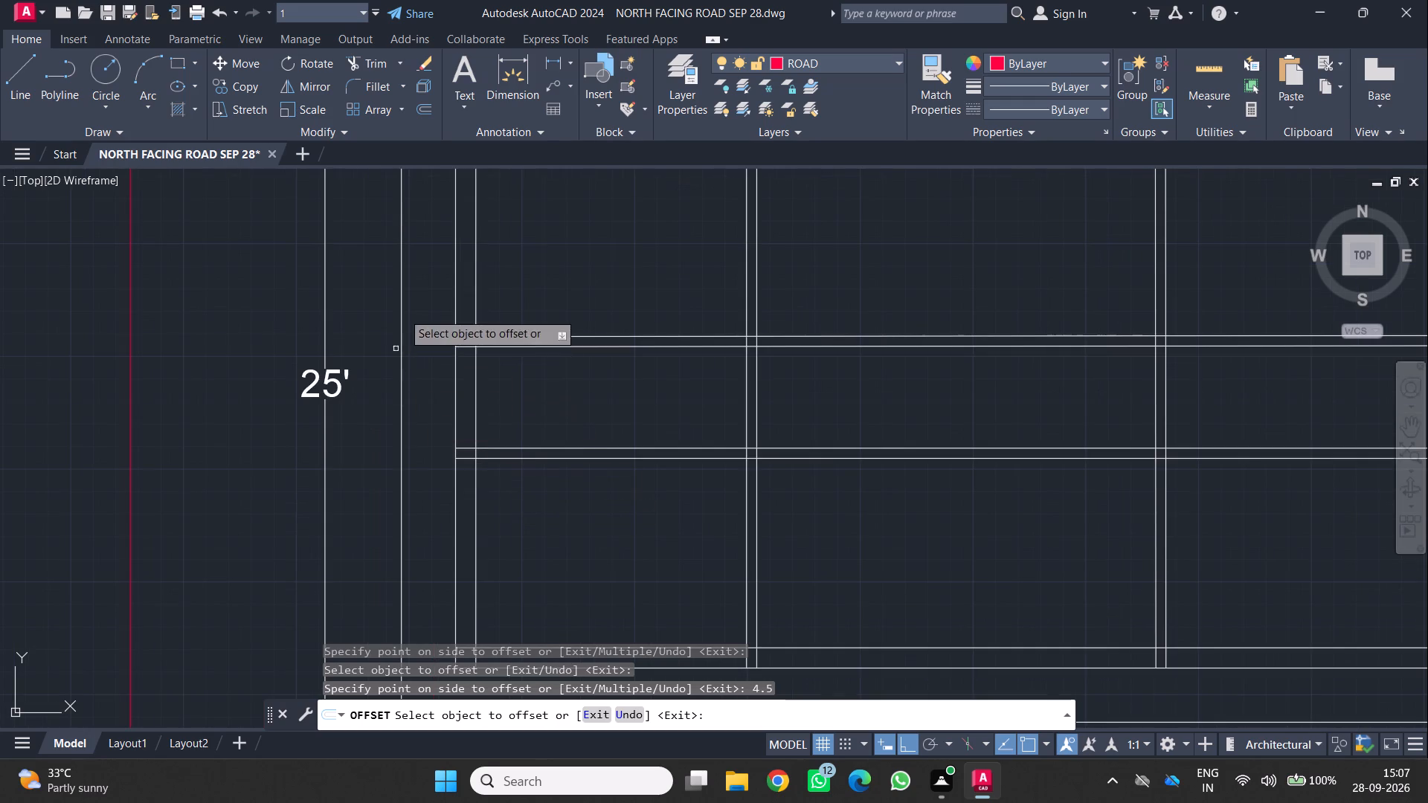
left_click(374, 56)
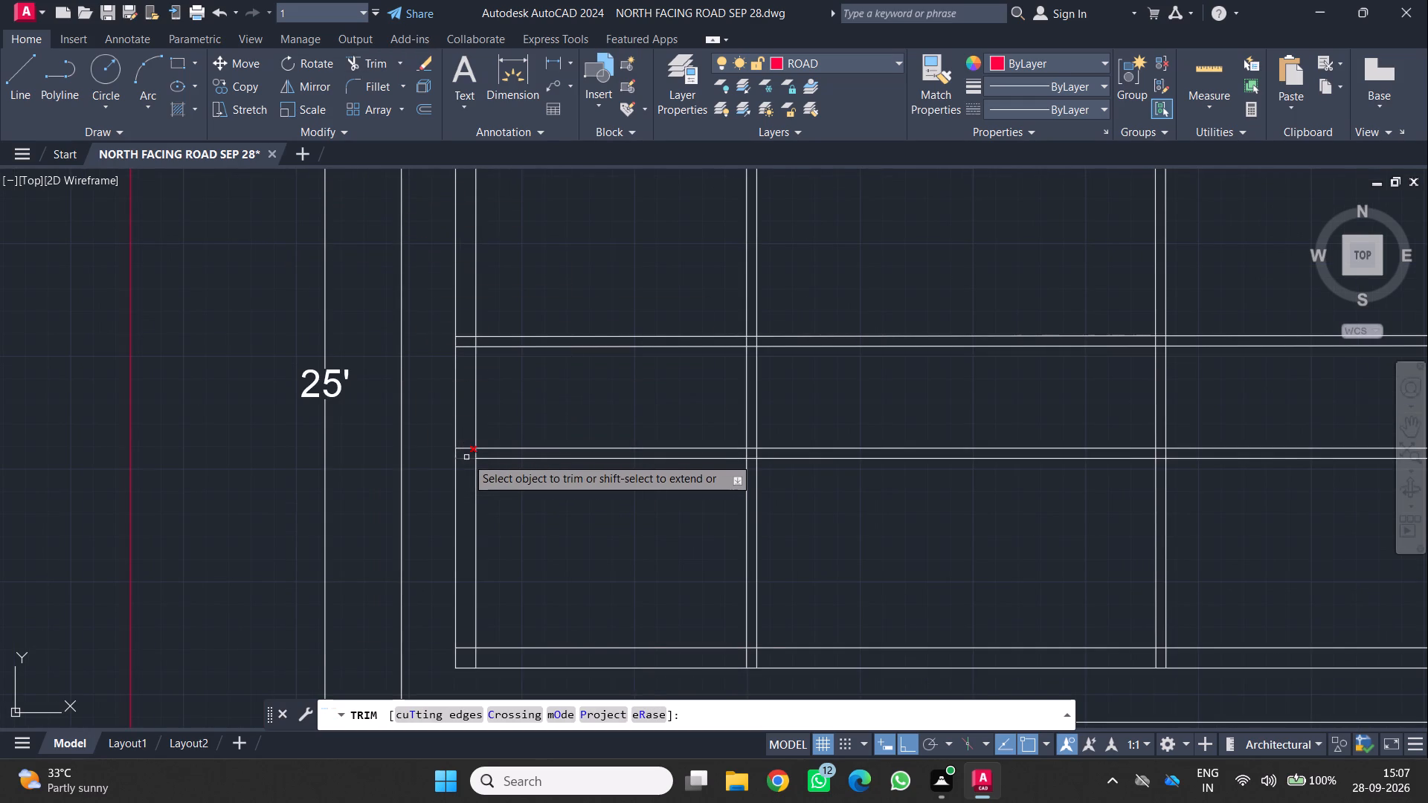
left_click(466, 457)
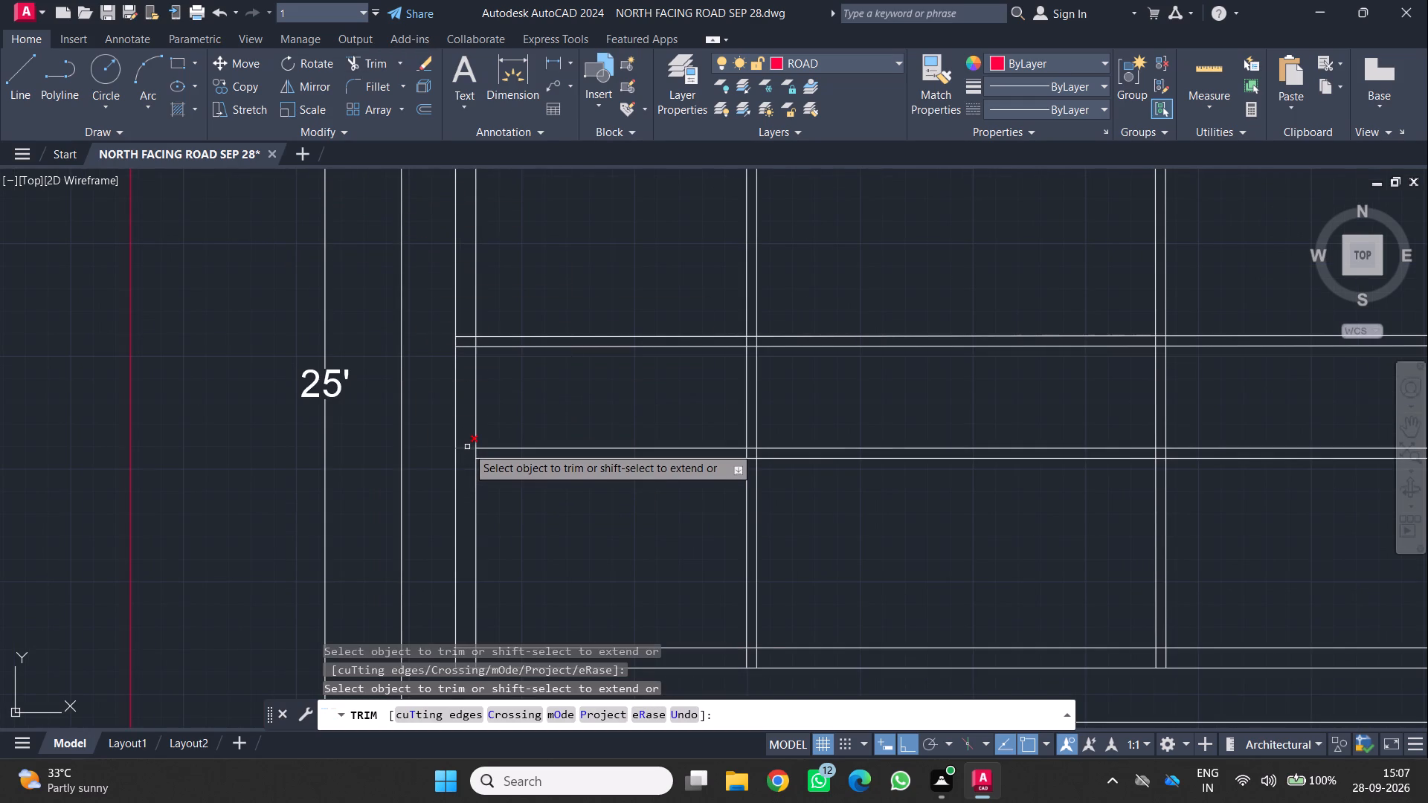
left_click(467, 447)
Trim both new partition lines between the two faces of the first vertical partition wall.
scroll(759, 509, "up", 2)
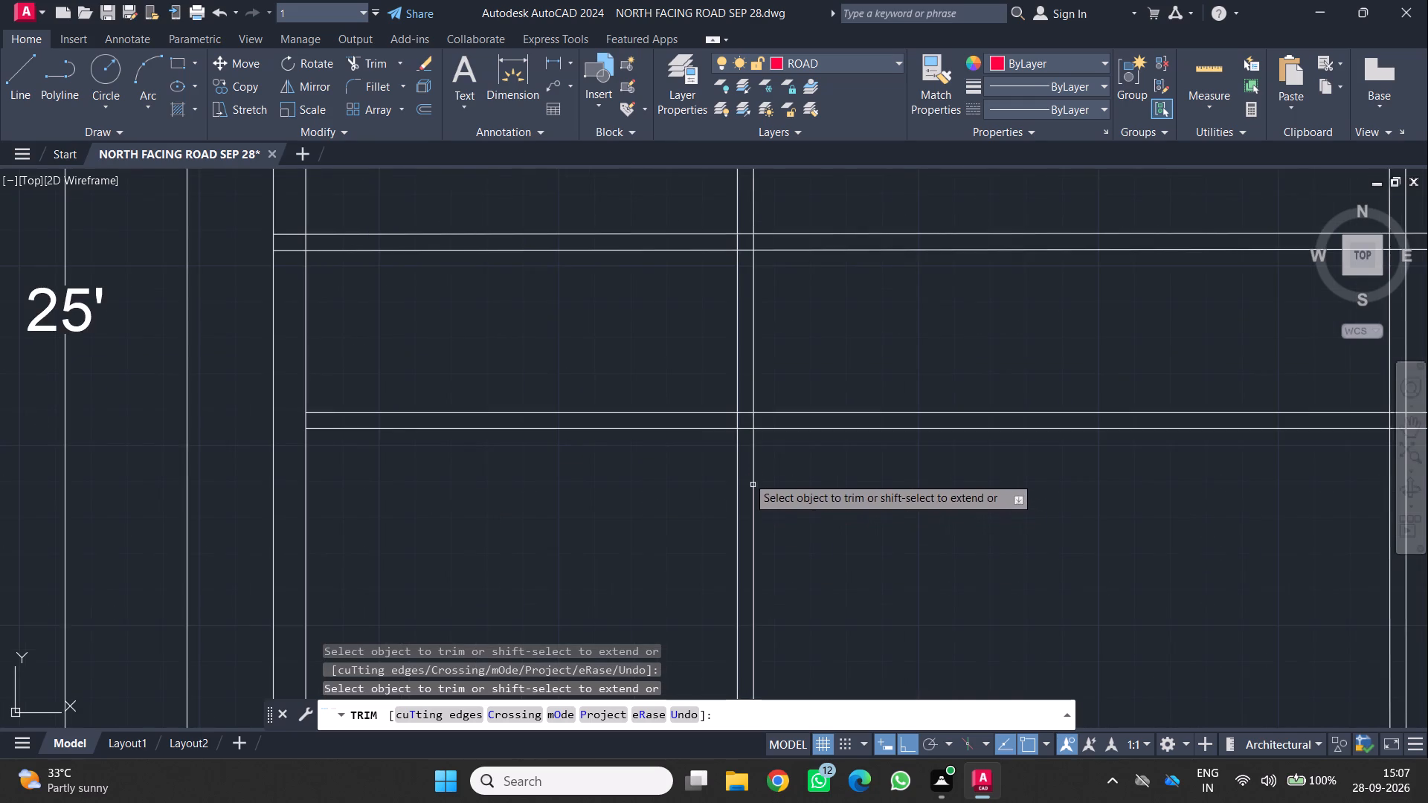
scroll(747, 477, "up", 1)
left_click(737, 363)
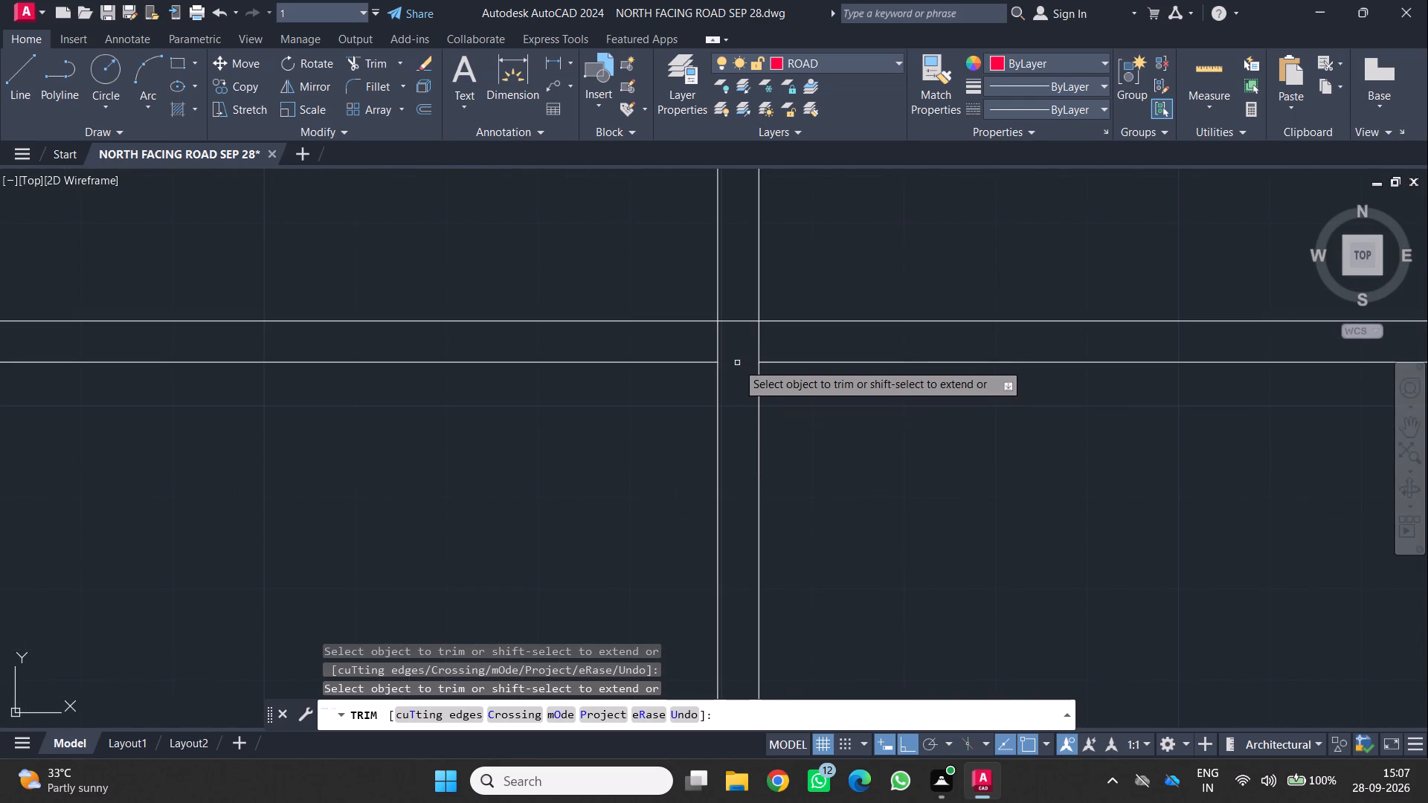
left_click(739, 323)
scroll(730, 349, "down", 5)
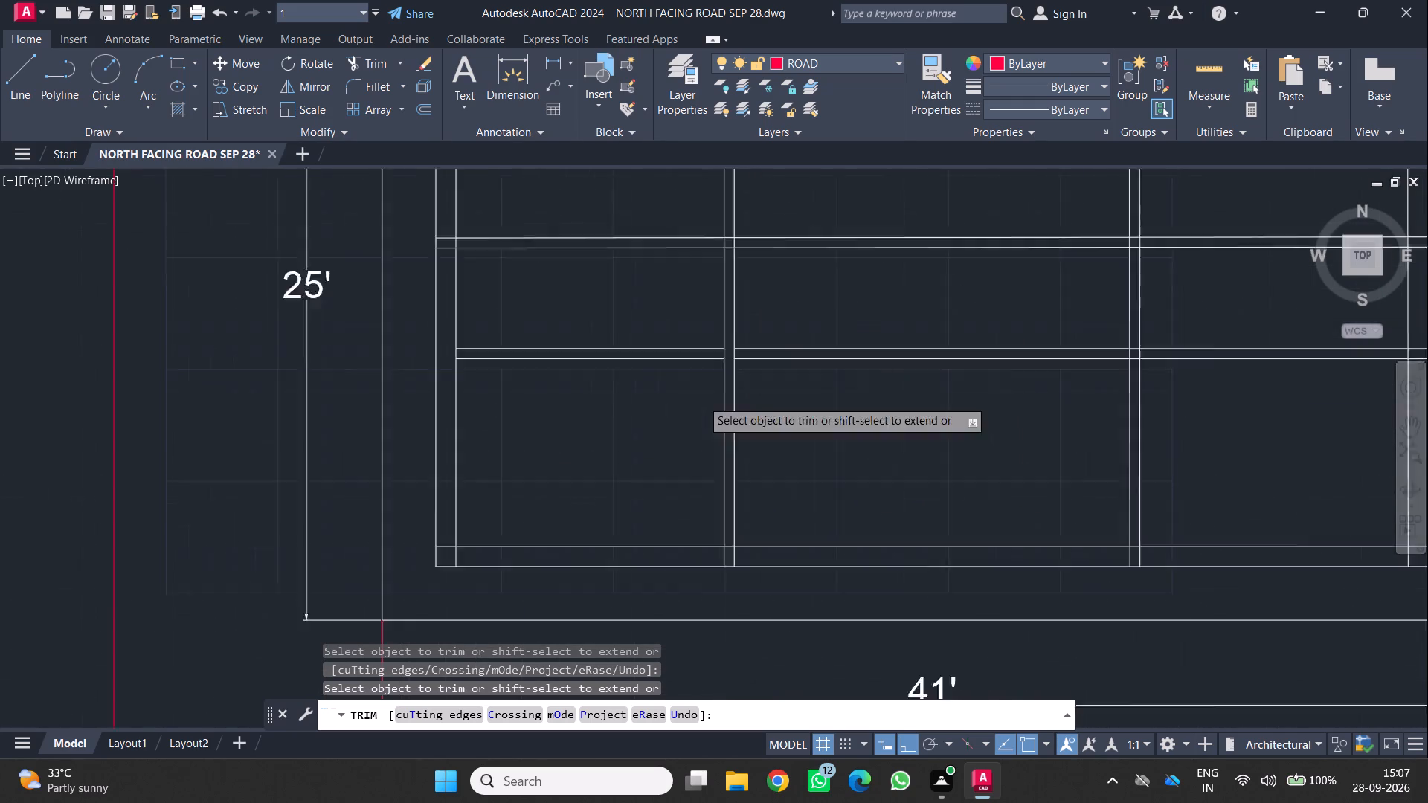
scroll(698, 404, "down", 1)
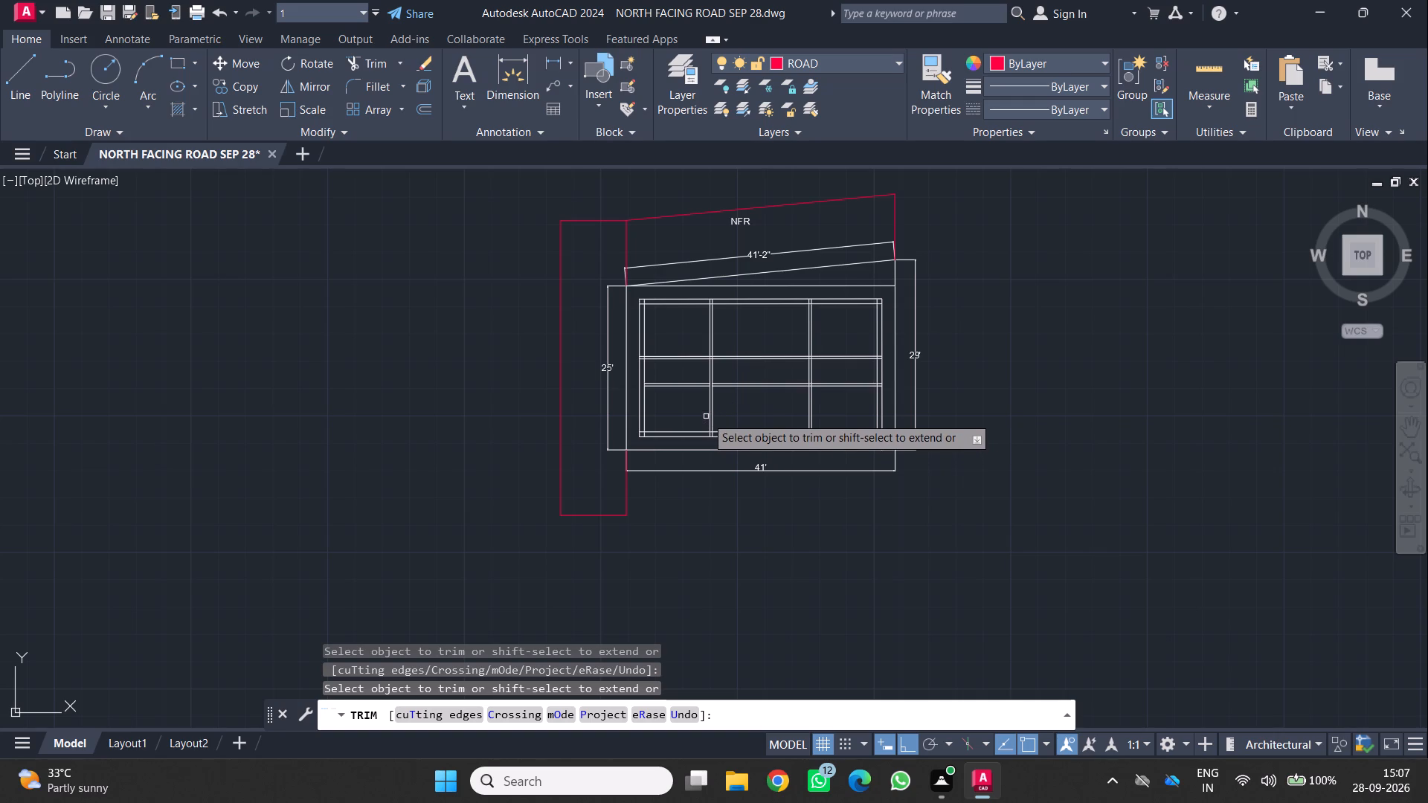
scroll(706, 416, "up", 2)
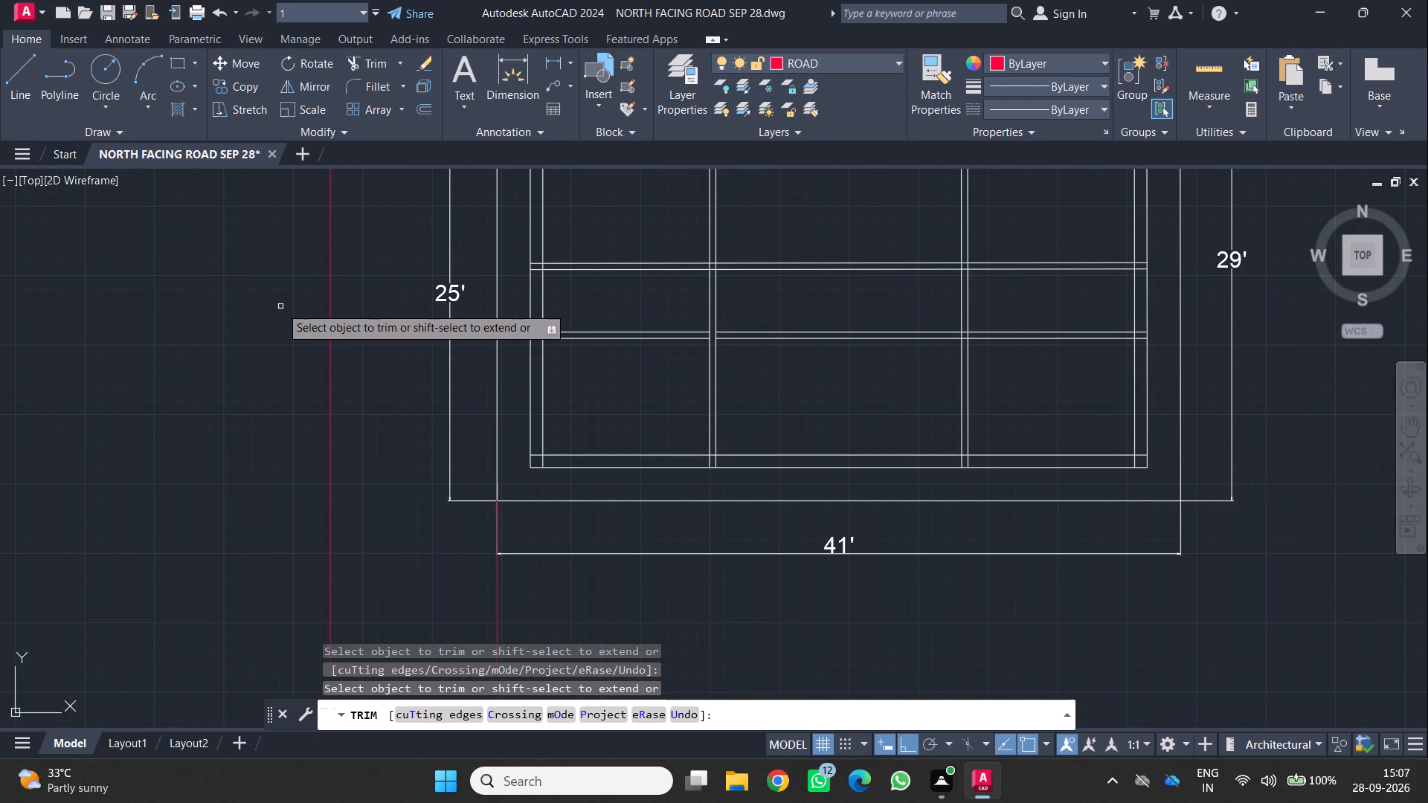
key("Escape")
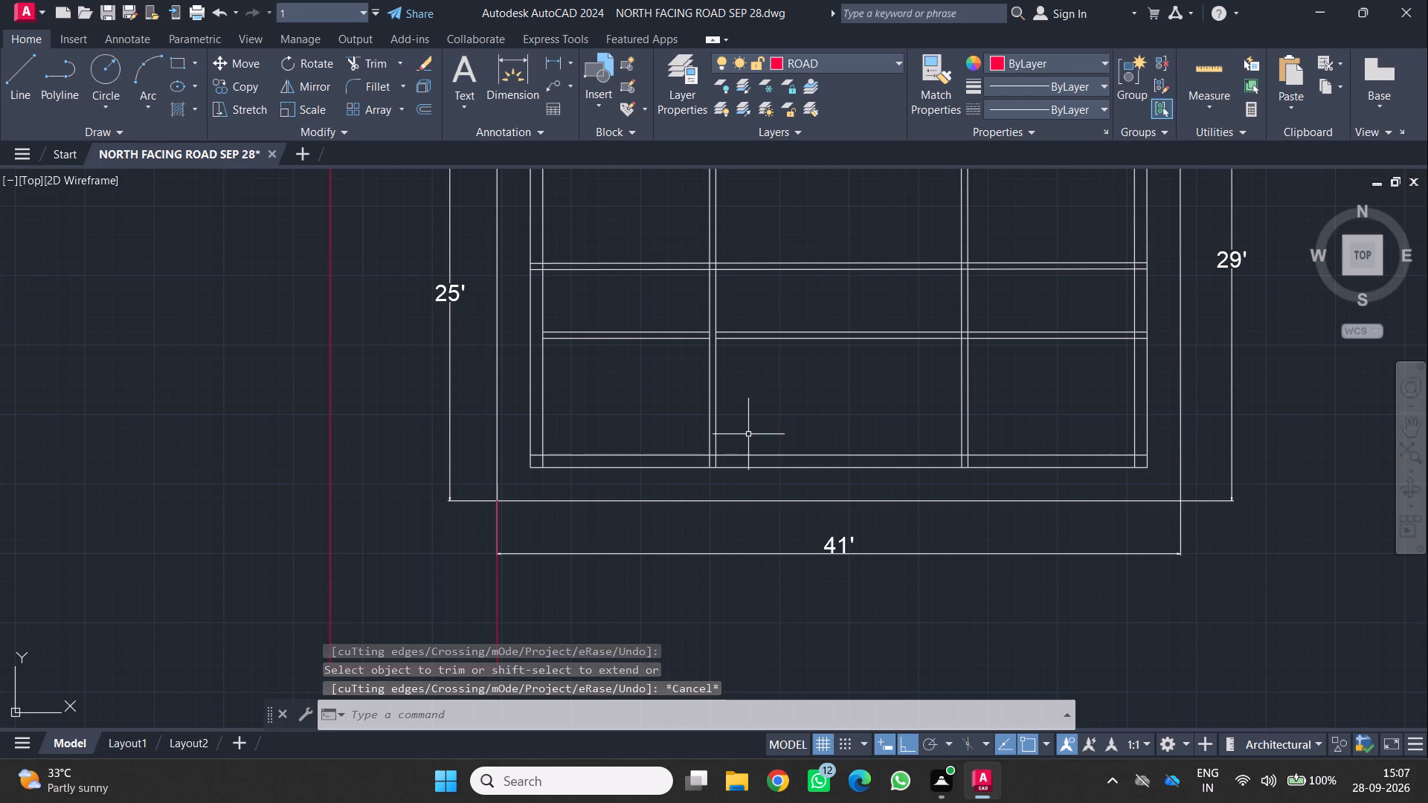
Delete the two new partition line segments extending right of the first vertical partition wall.
scroll(791, 411, "up", 2)
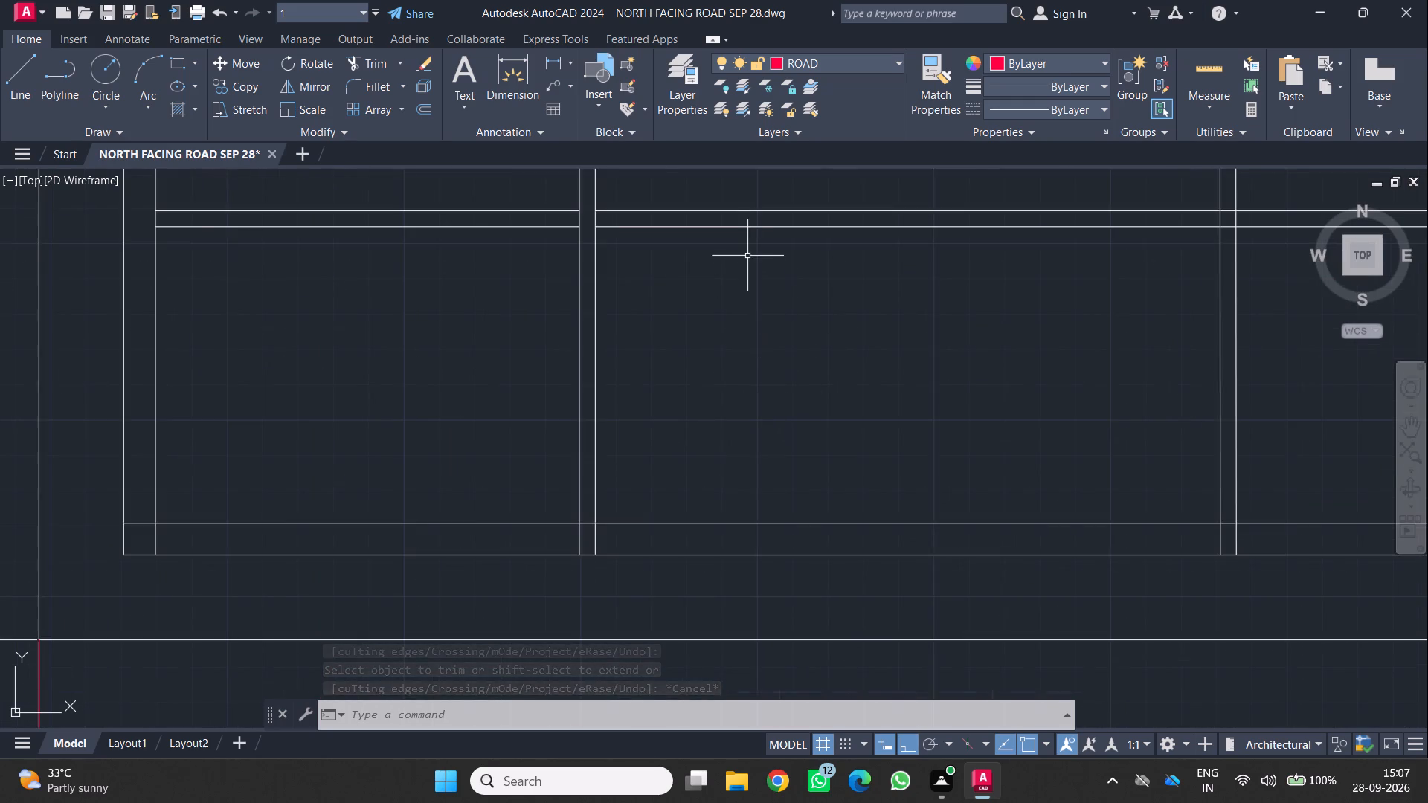
scroll(747, 256, "down", 2)
left_click(739, 245)
scroll(739, 245, "up", 2)
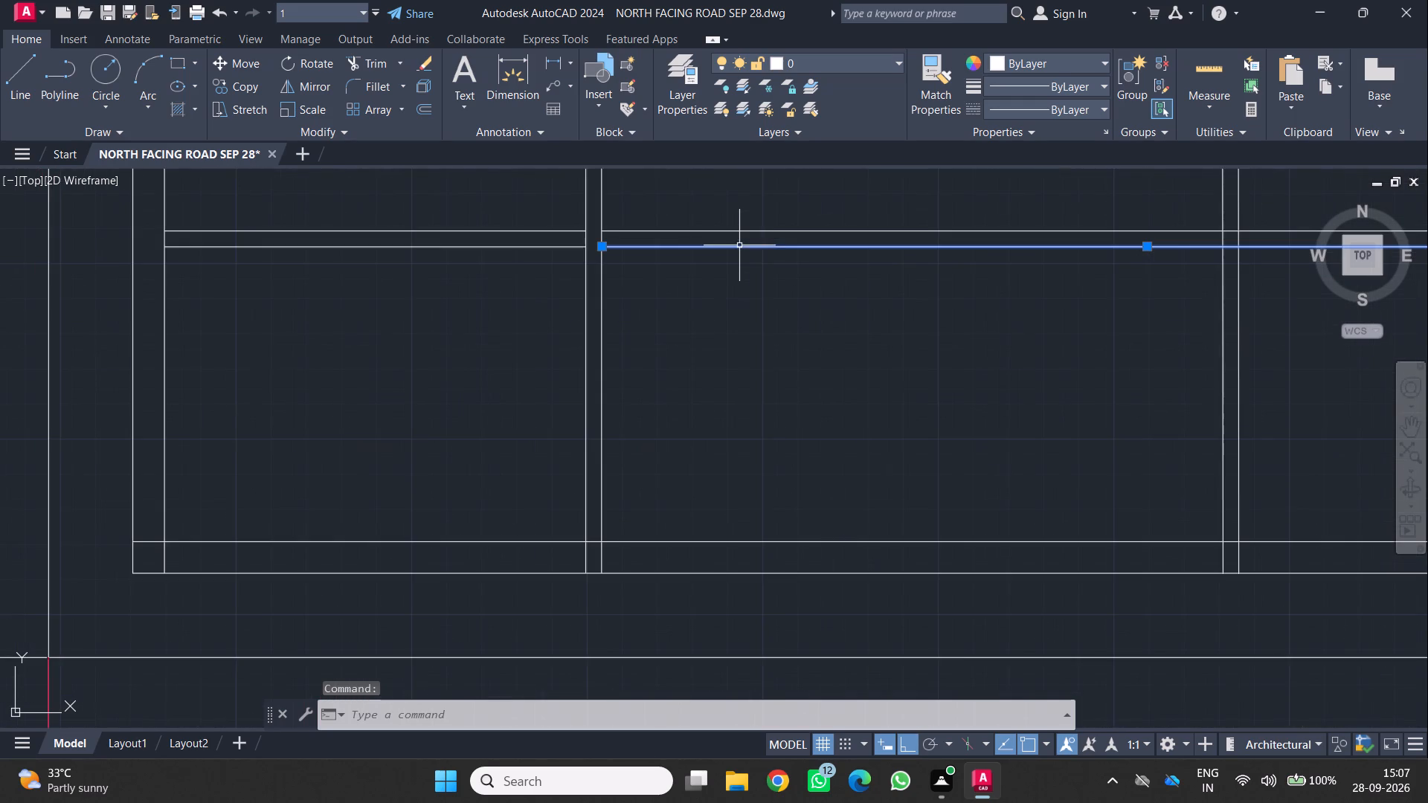
left_click(736, 229)
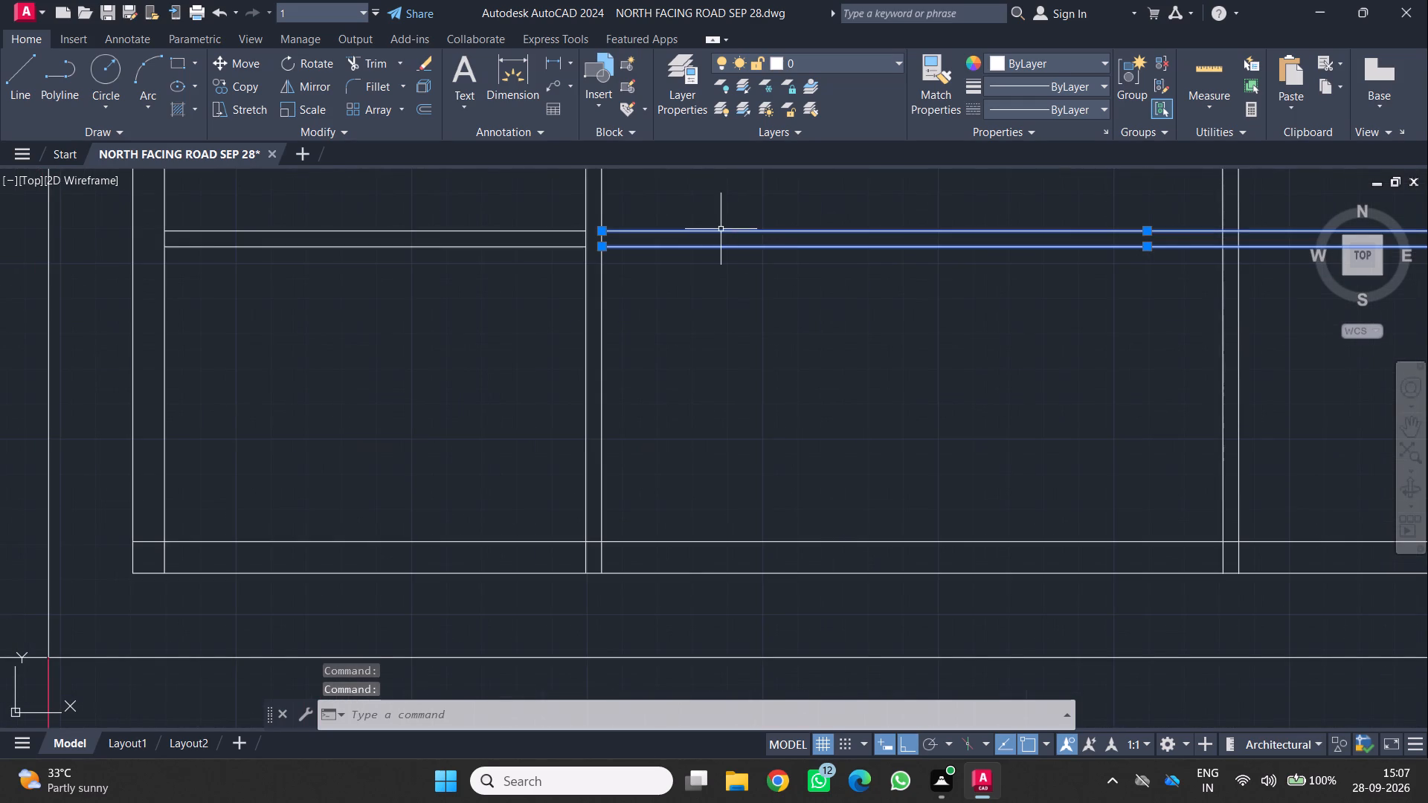
key("Delete")
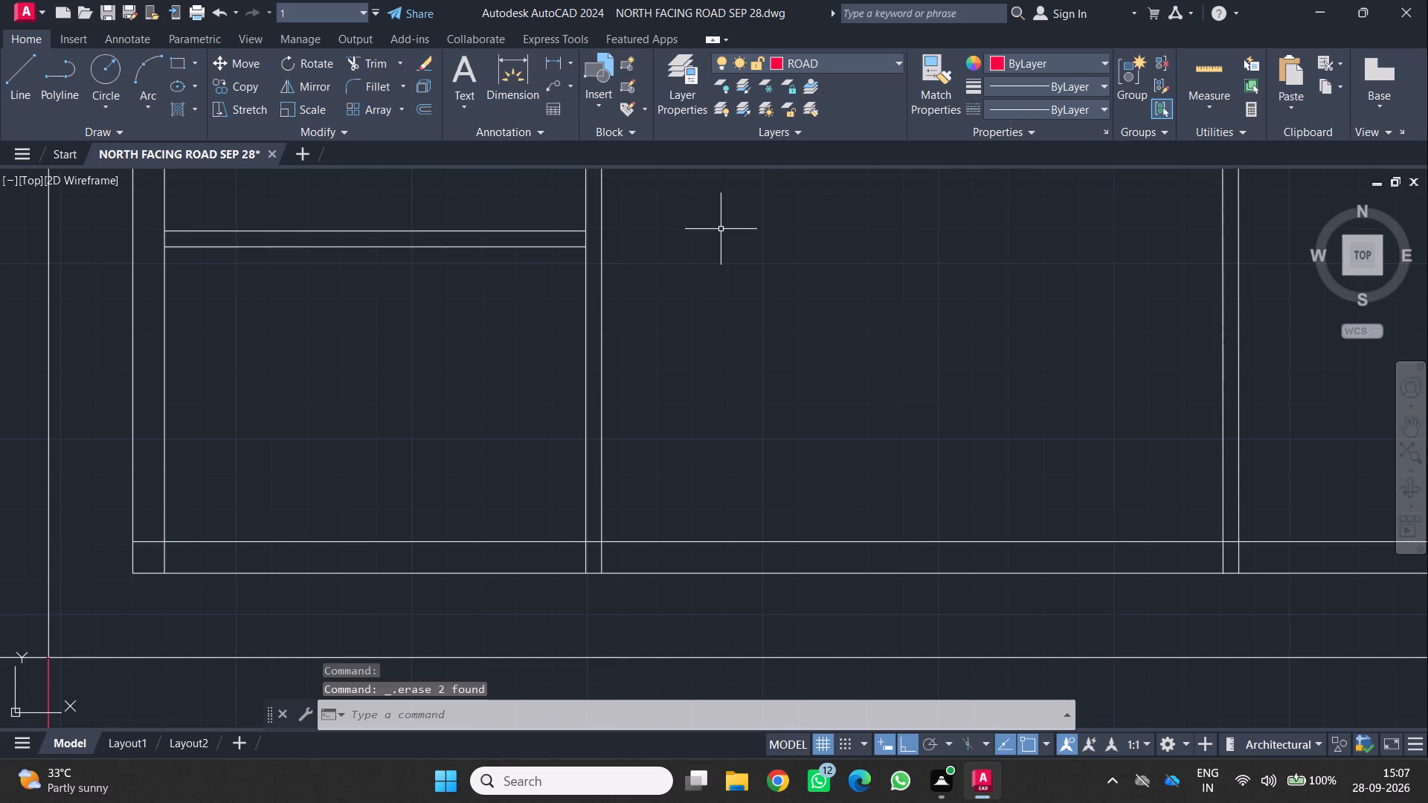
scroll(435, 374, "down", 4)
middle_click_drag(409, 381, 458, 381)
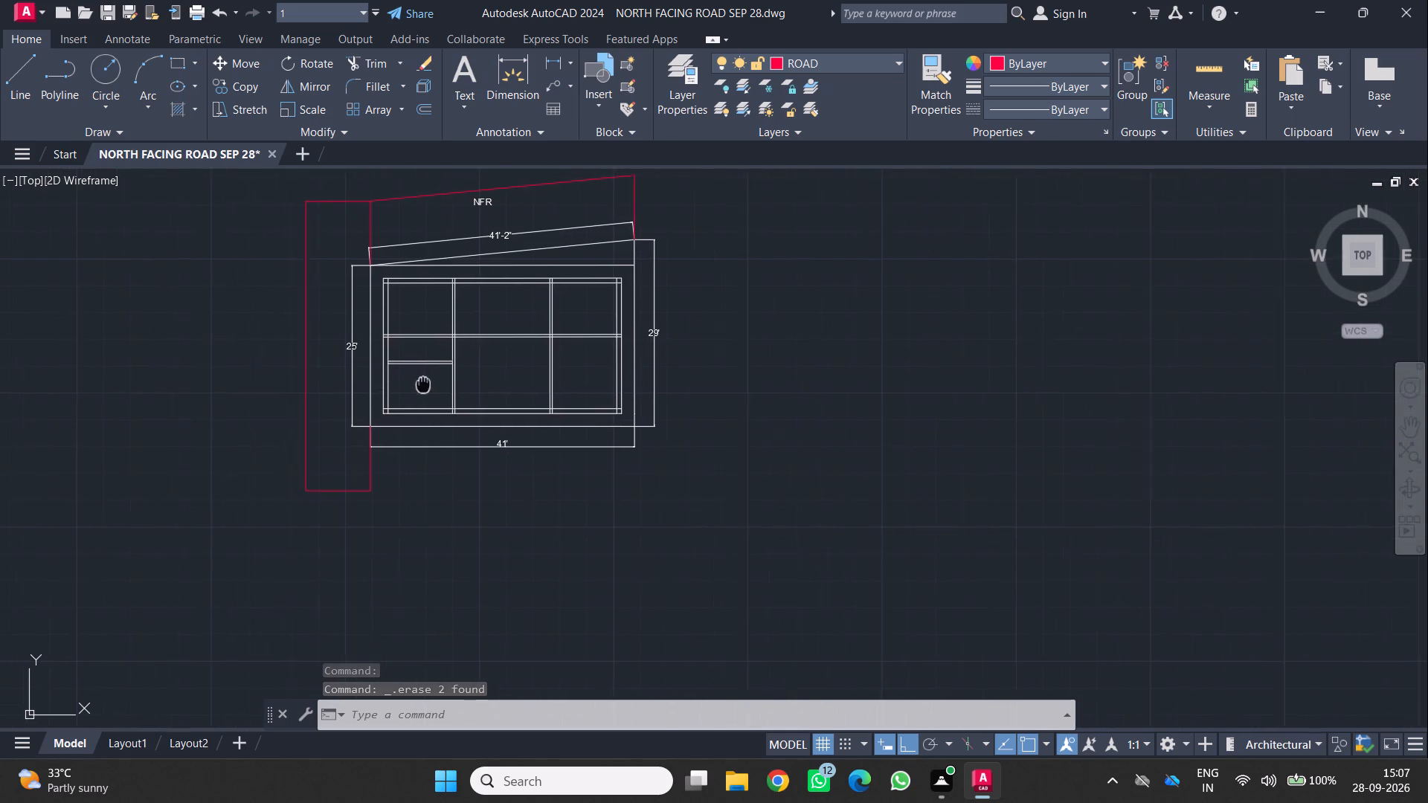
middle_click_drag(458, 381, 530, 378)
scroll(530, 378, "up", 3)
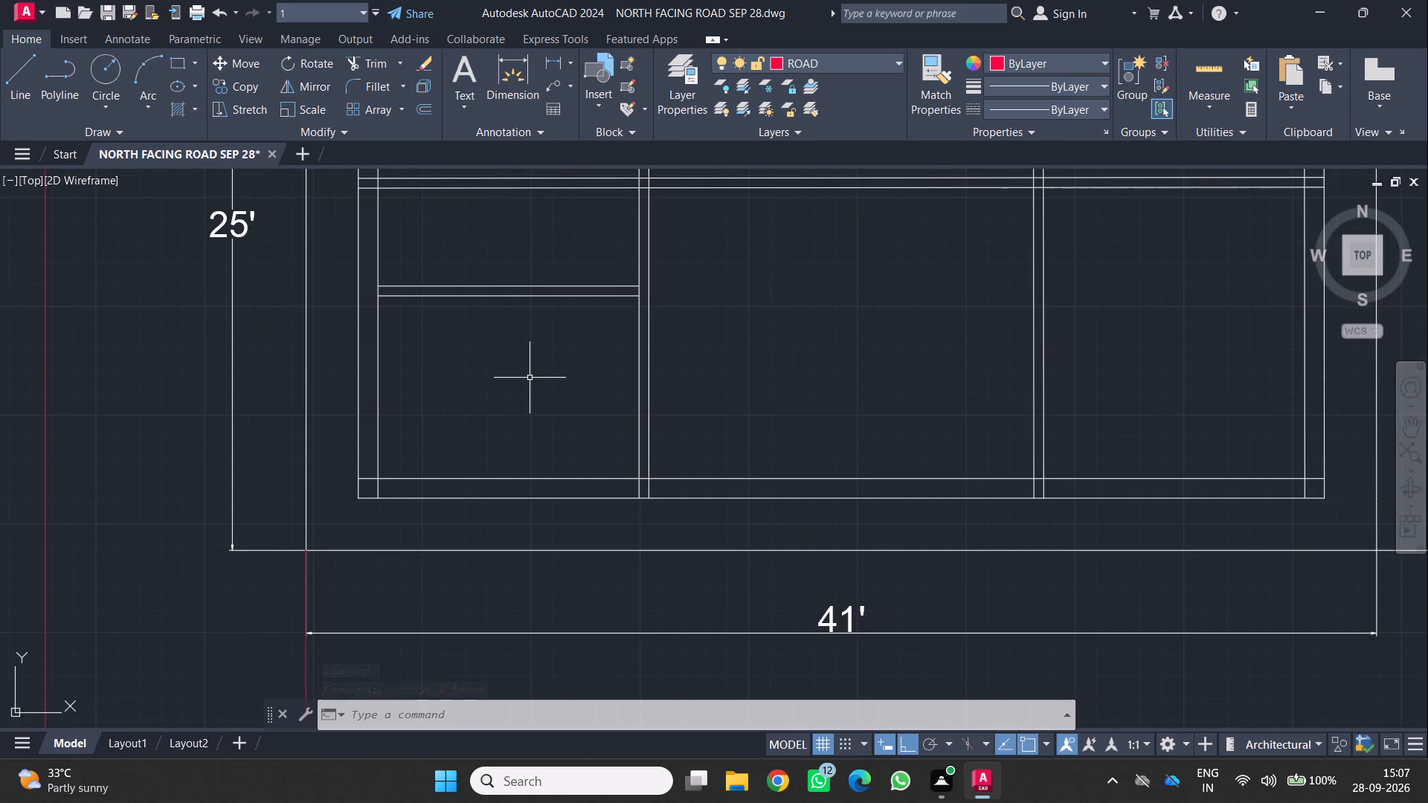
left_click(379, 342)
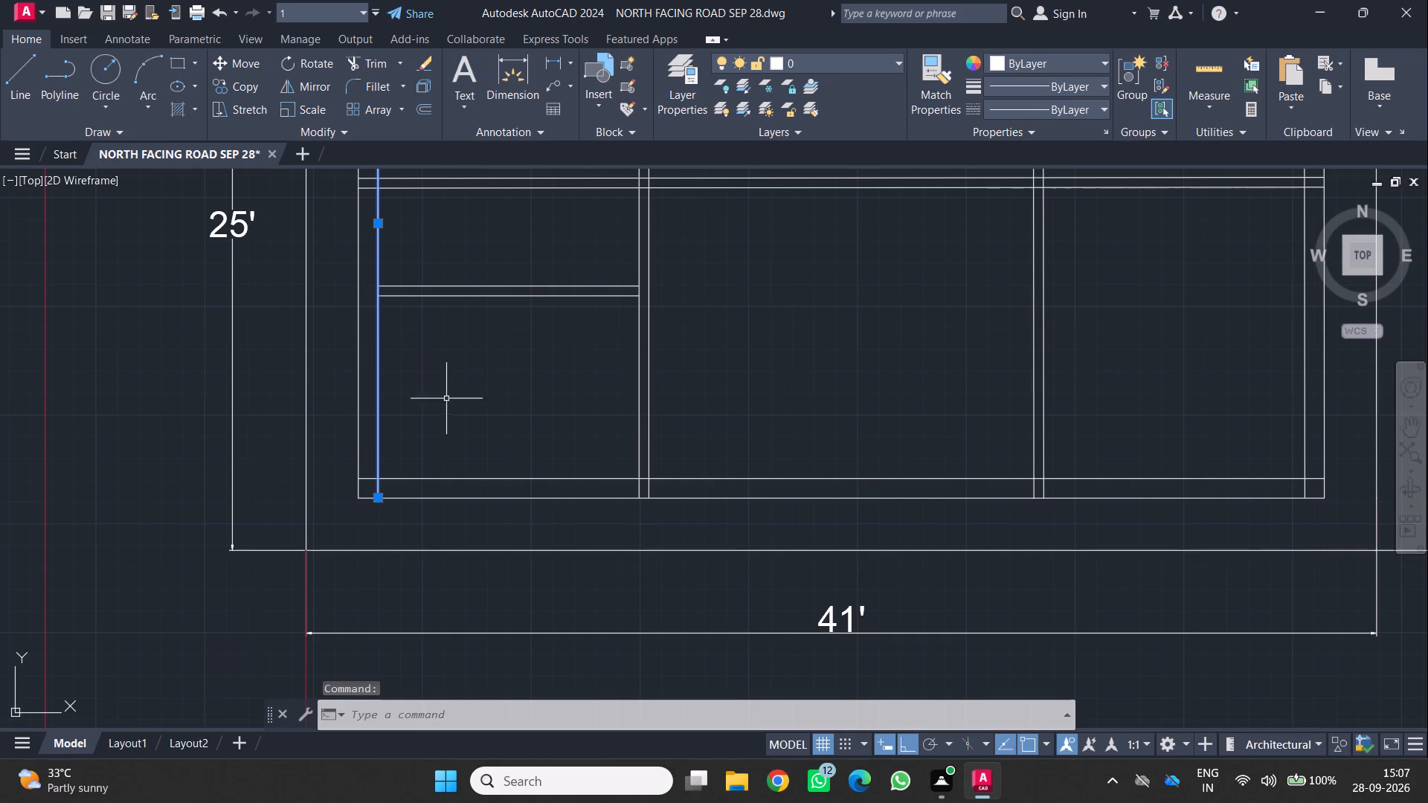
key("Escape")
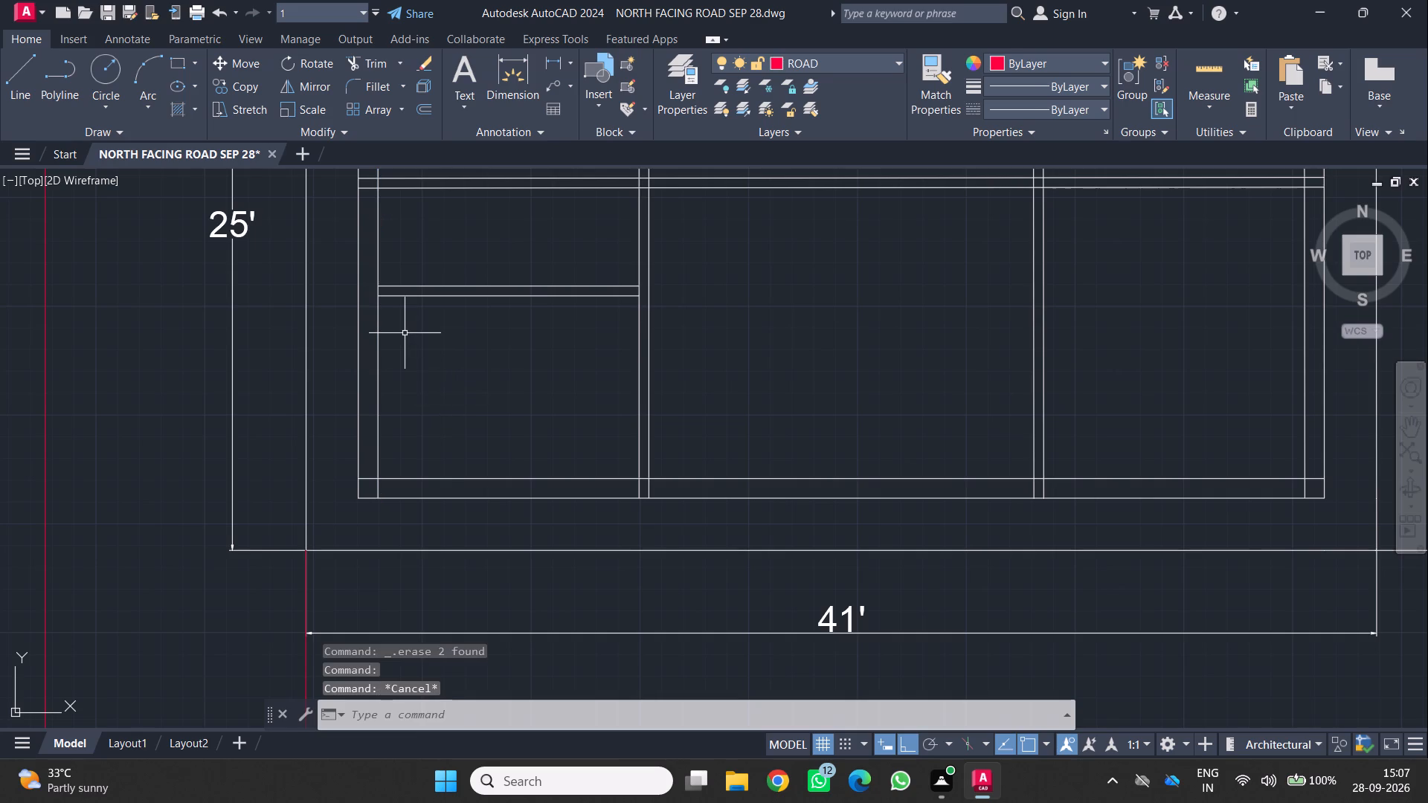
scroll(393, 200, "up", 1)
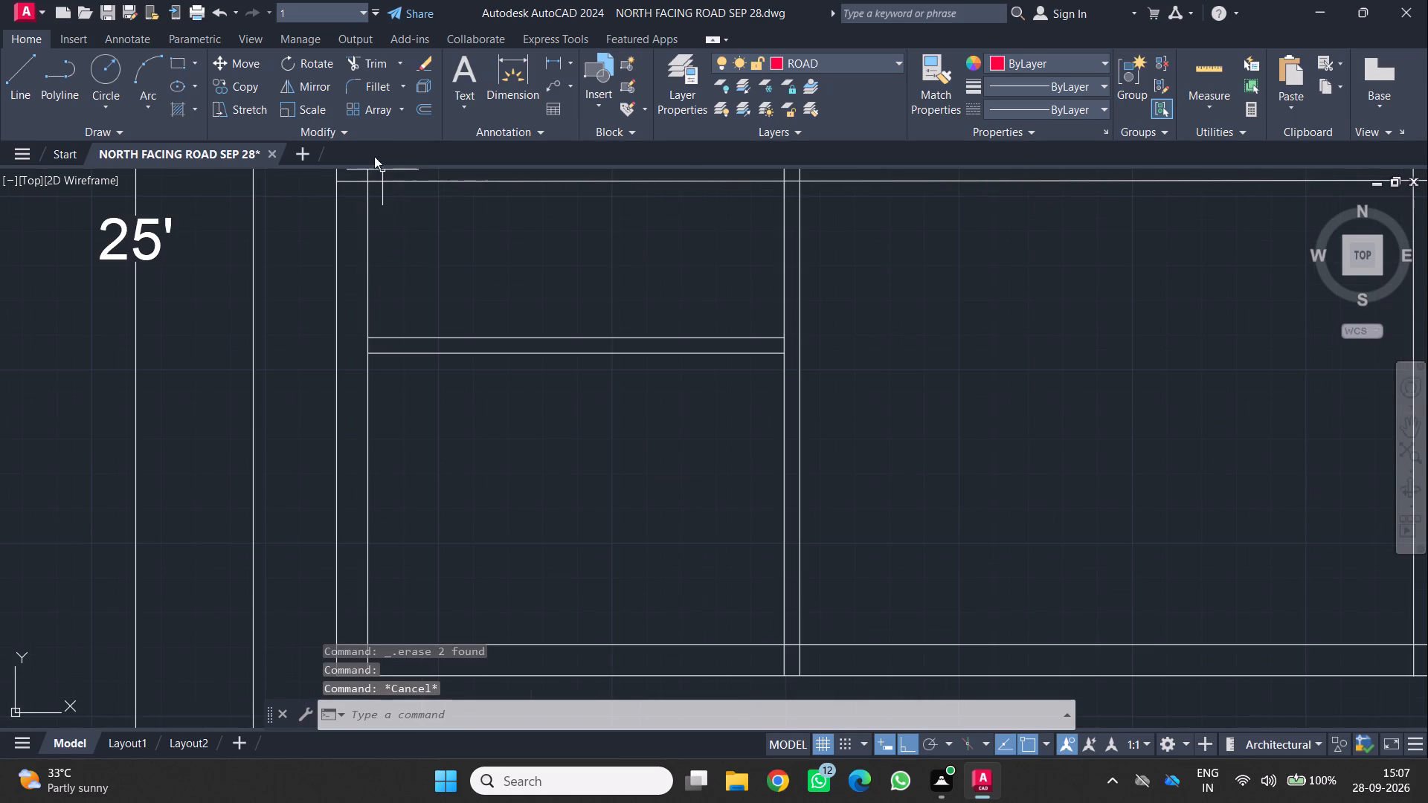
Trim the left outer wall's inner line between the two faces of the new horizontal partition.
scroll(366, 135, "down", 1)
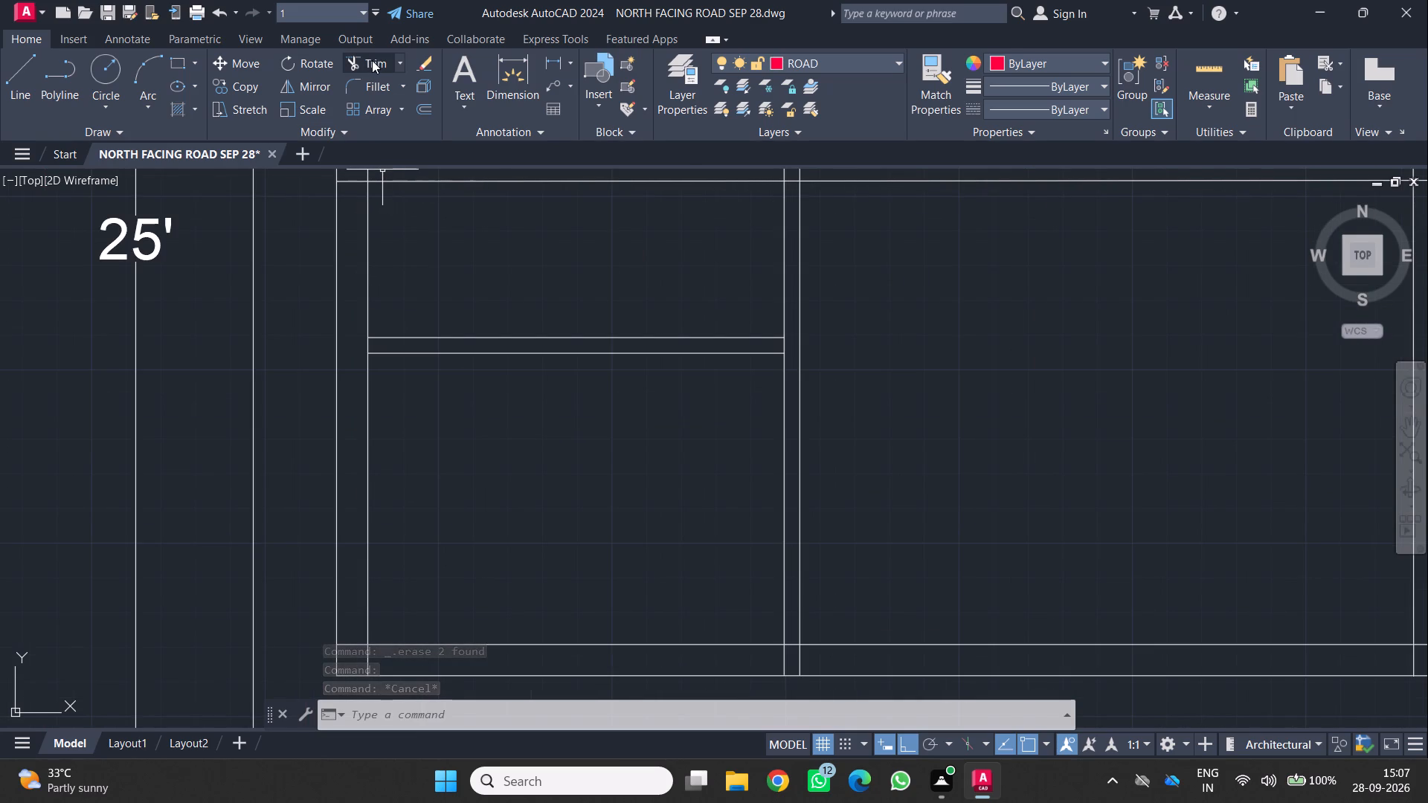
left_click(372, 60)
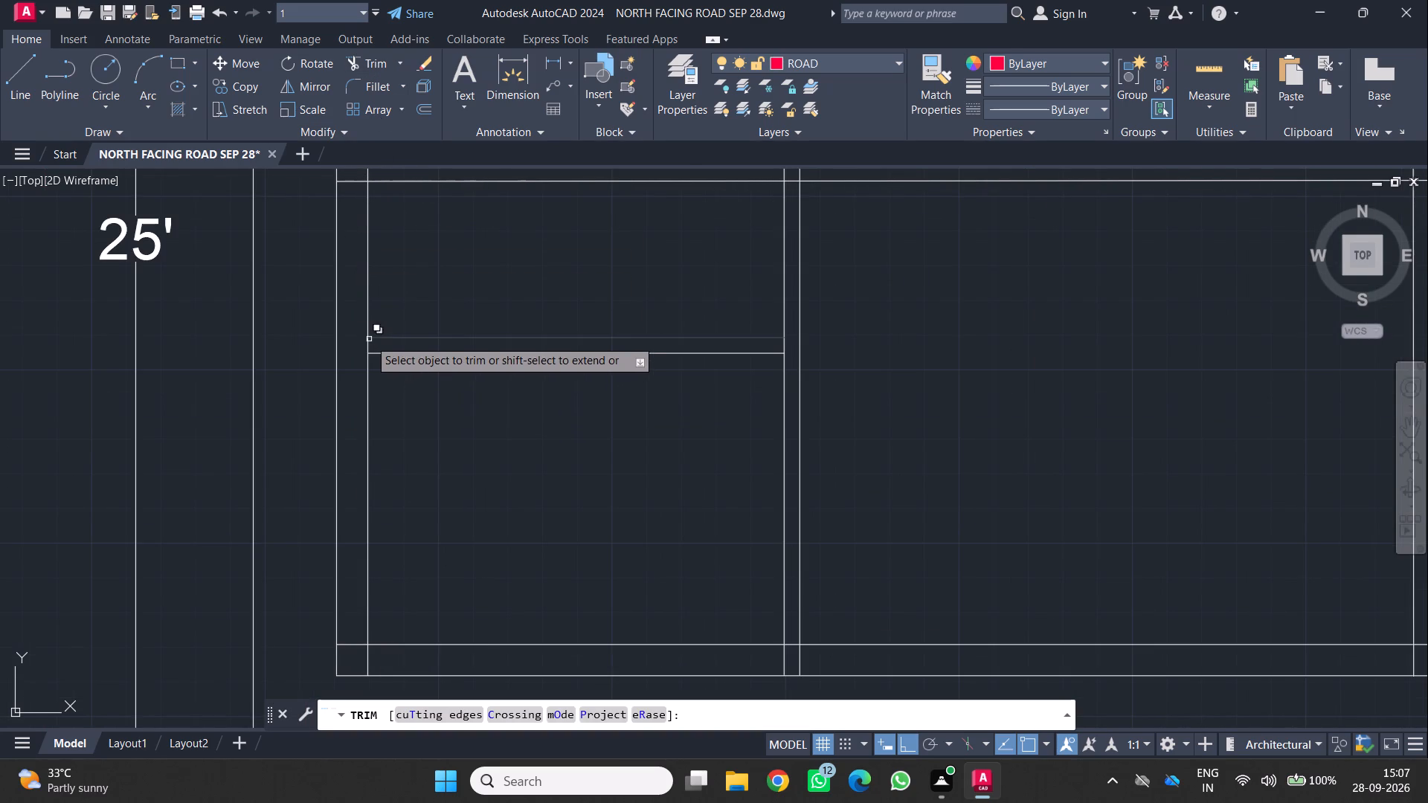
left_click(365, 348)
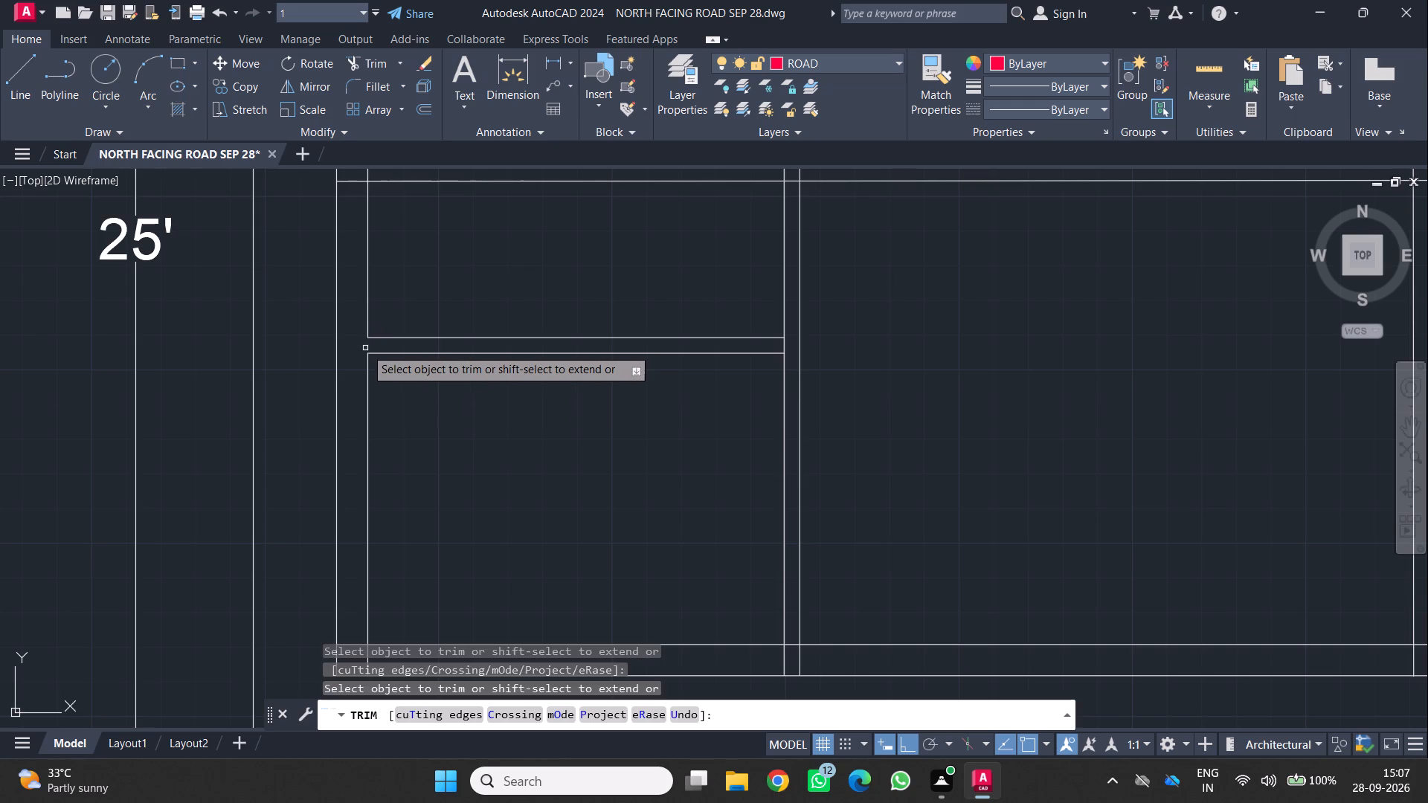
Trim the two inner wall line ends that run through the wall thickness at the plan's lower-left corner.
scroll(361, 348, "down", 2)
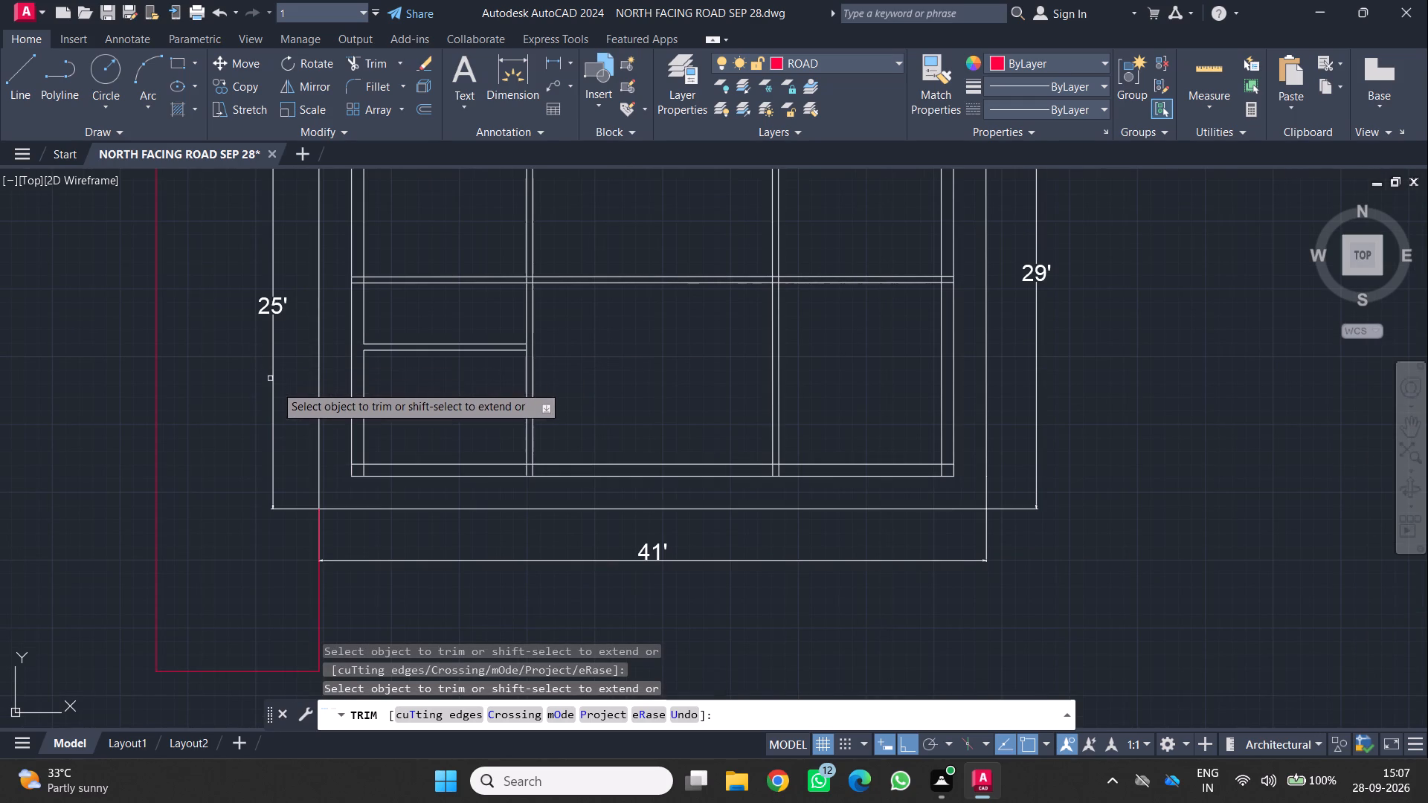
scroll(359, 445, "up", 1)
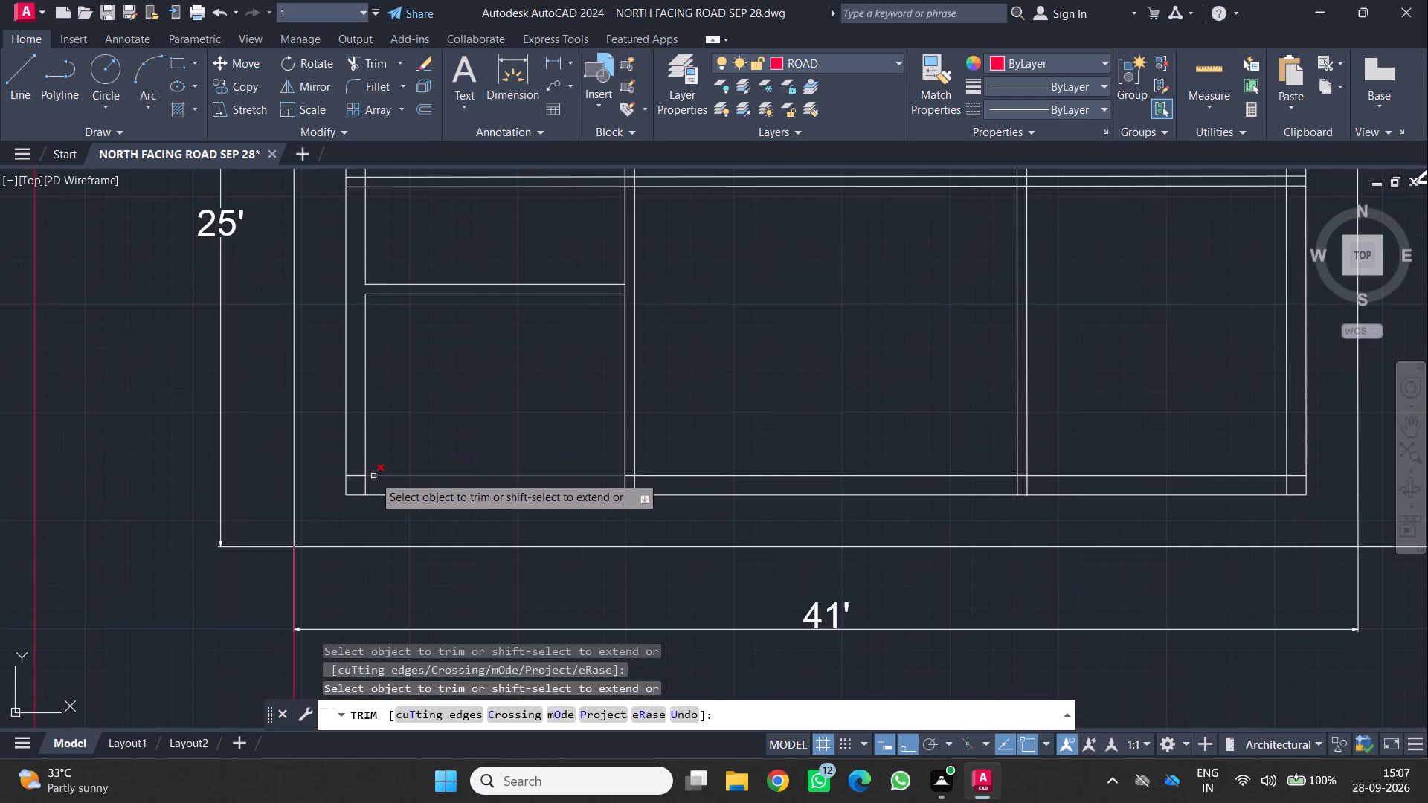
left_click(355, 475)
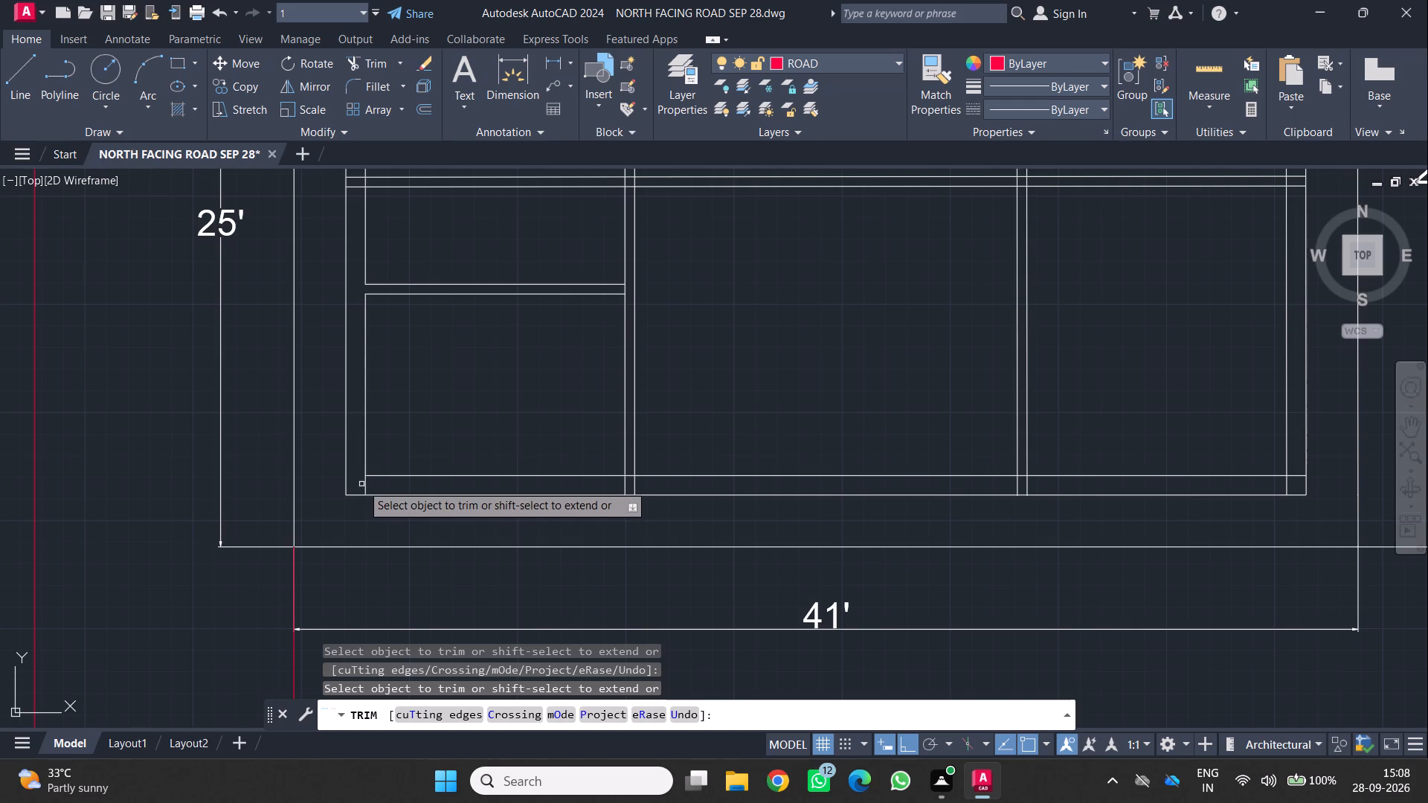
left_click(364, 485)
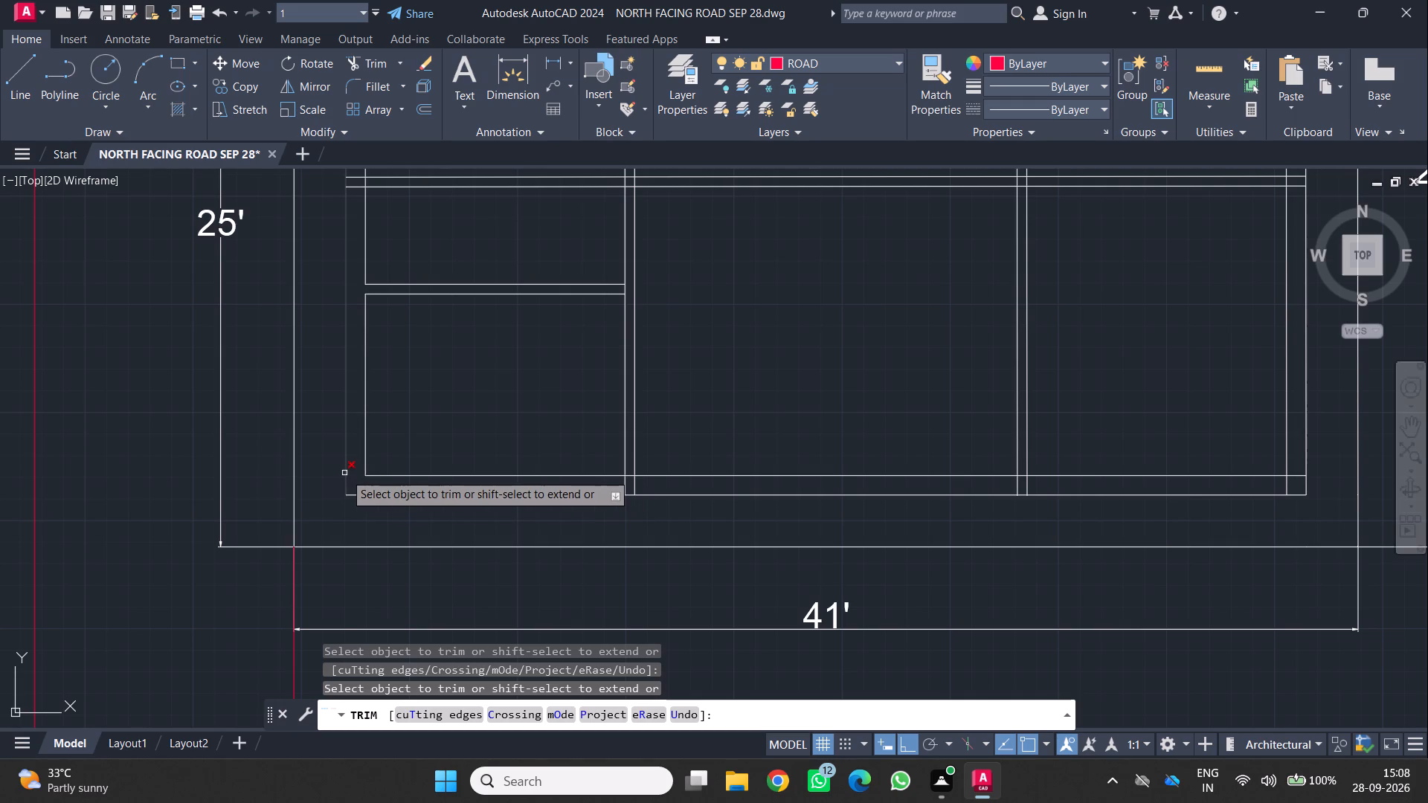
key("Escape")
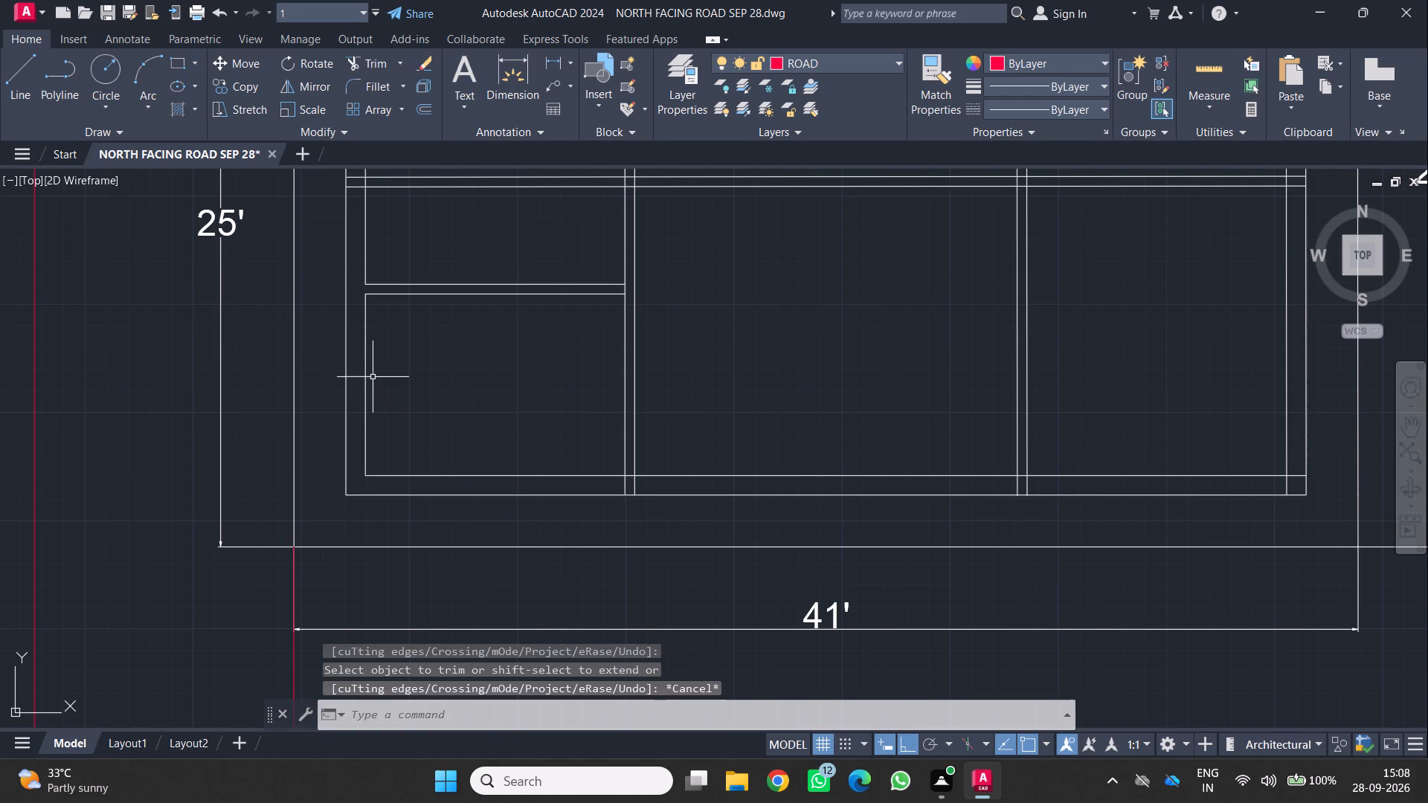
Copy the lower-left room's left inner wall line as an array of 10 items, fitted across to the first vertical partition wall.
left_click(363, 352)
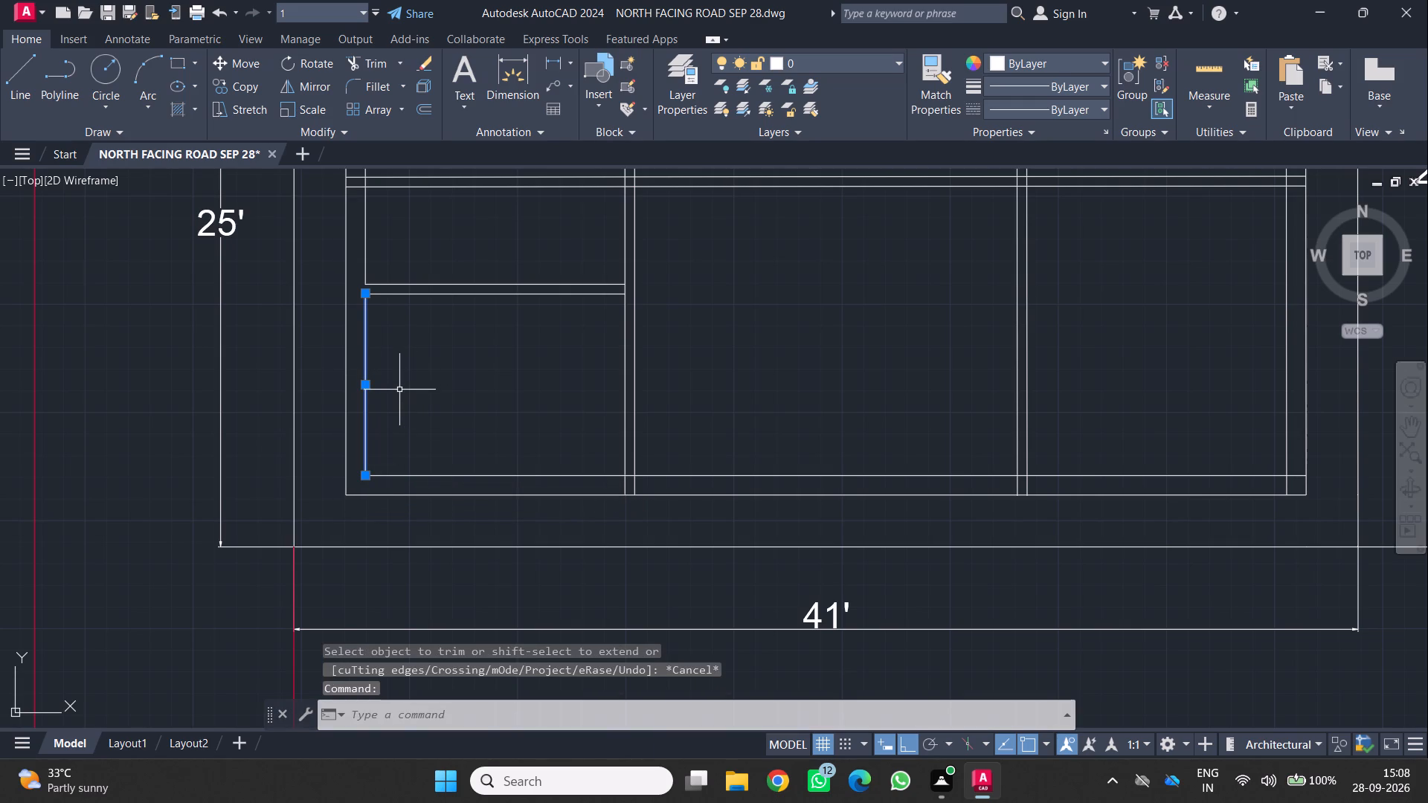
key("c")
key("o")
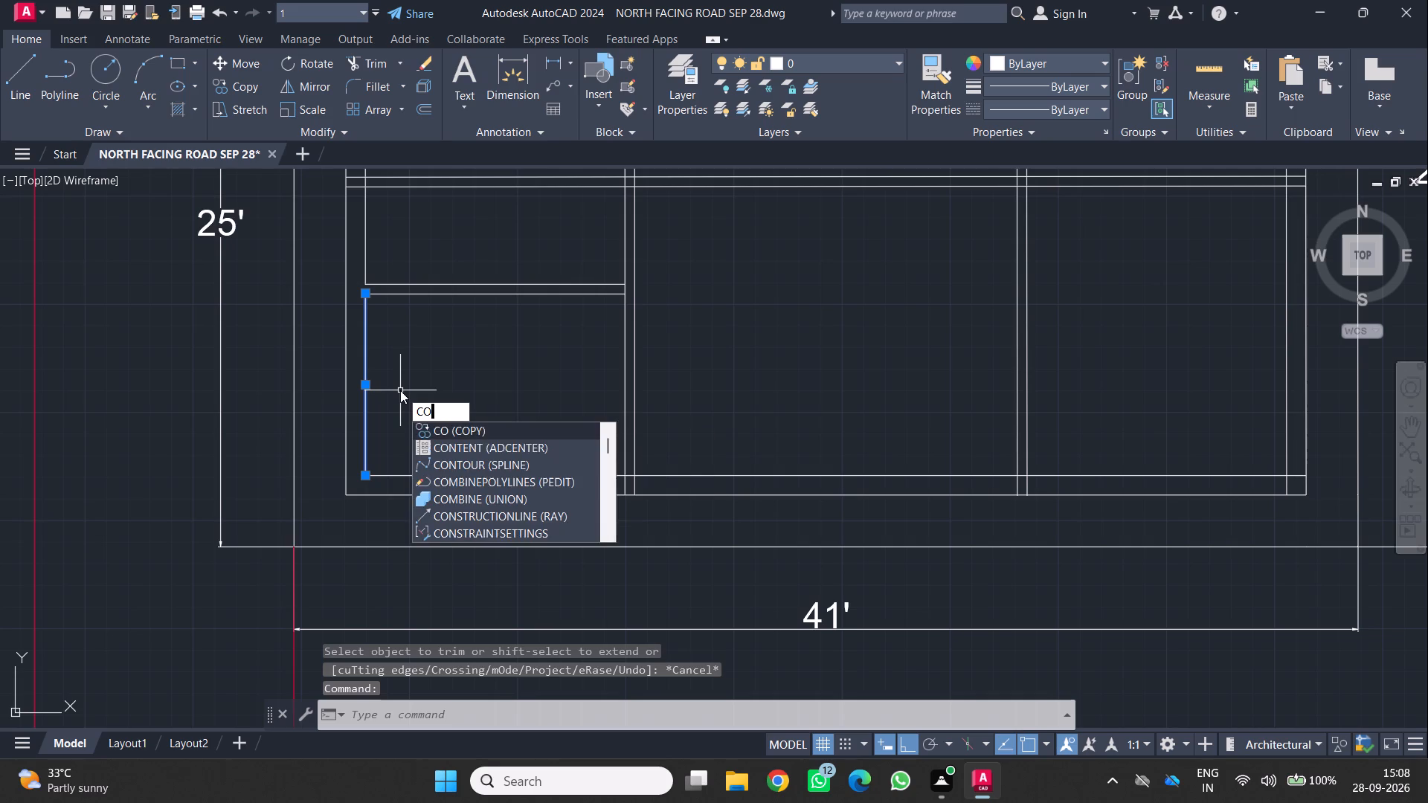
key("Return")
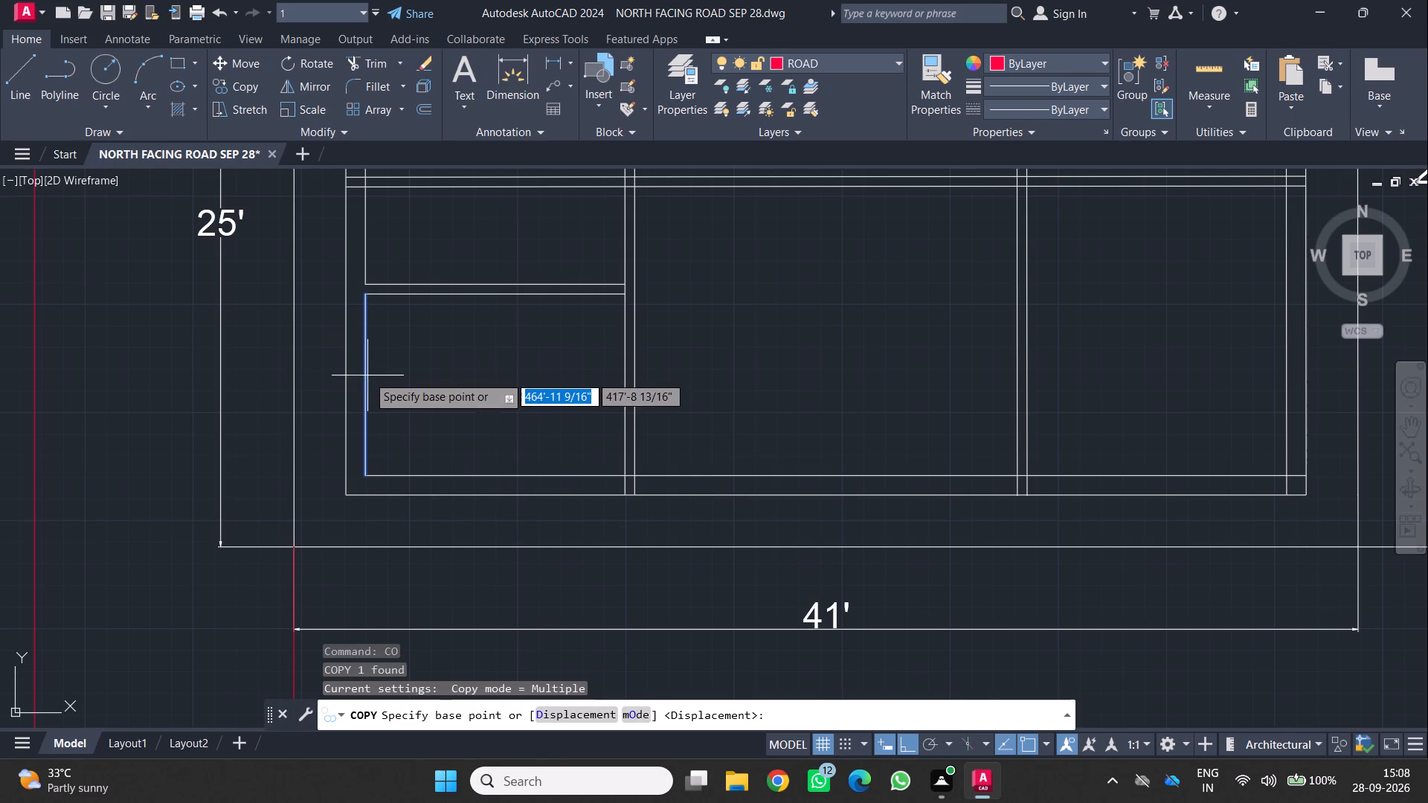
left_click(367, 372)
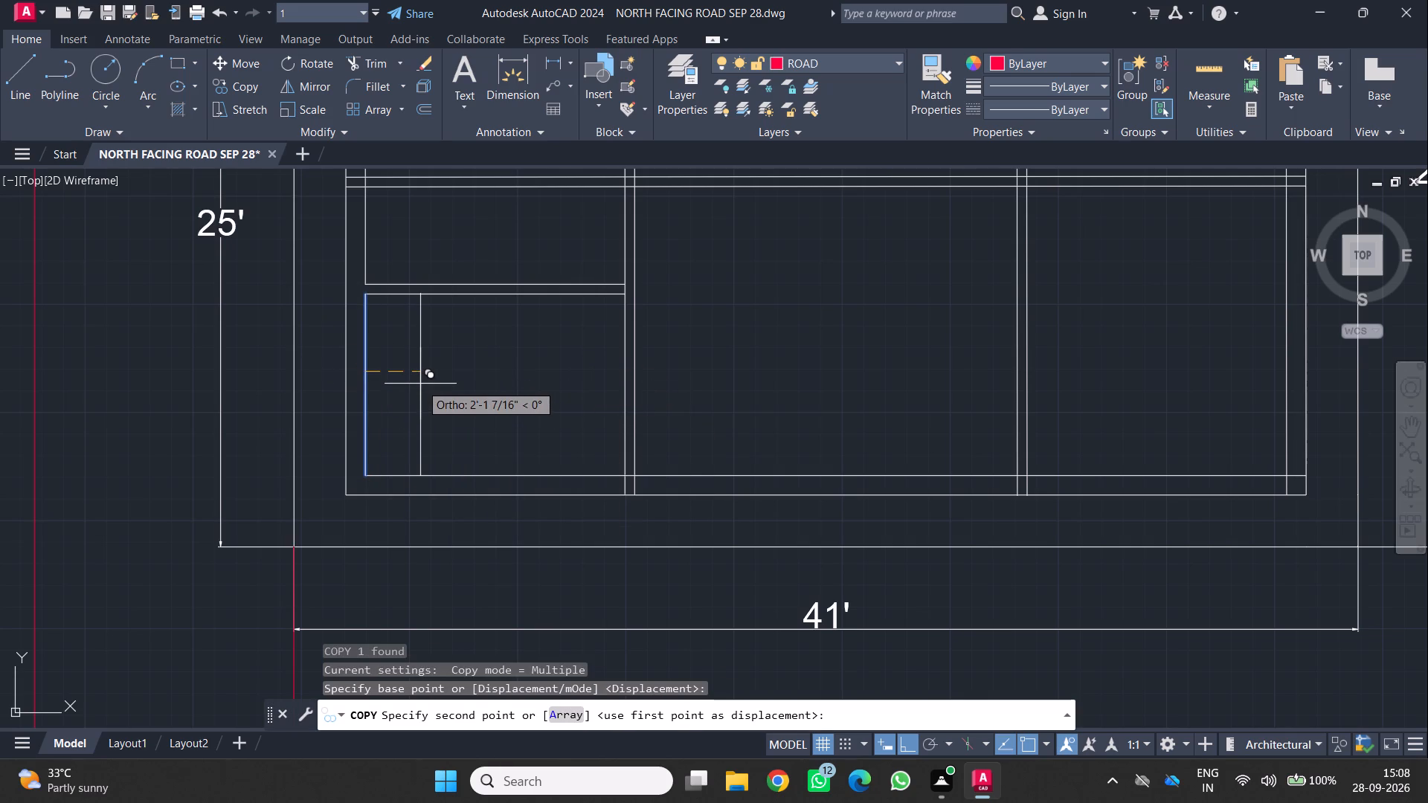
type("AR")
key("Return")
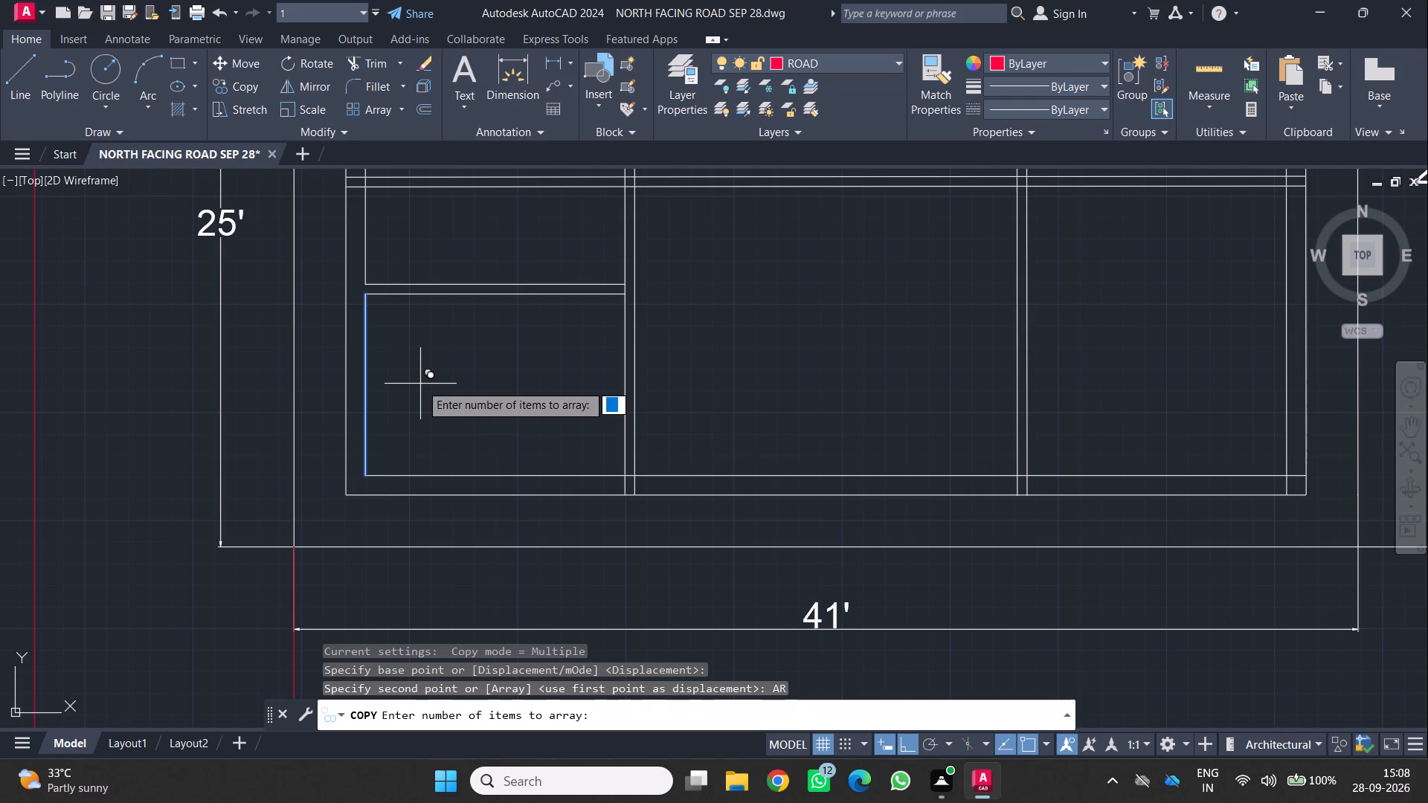
key("1")
key("0")
key("Return")
key("f")
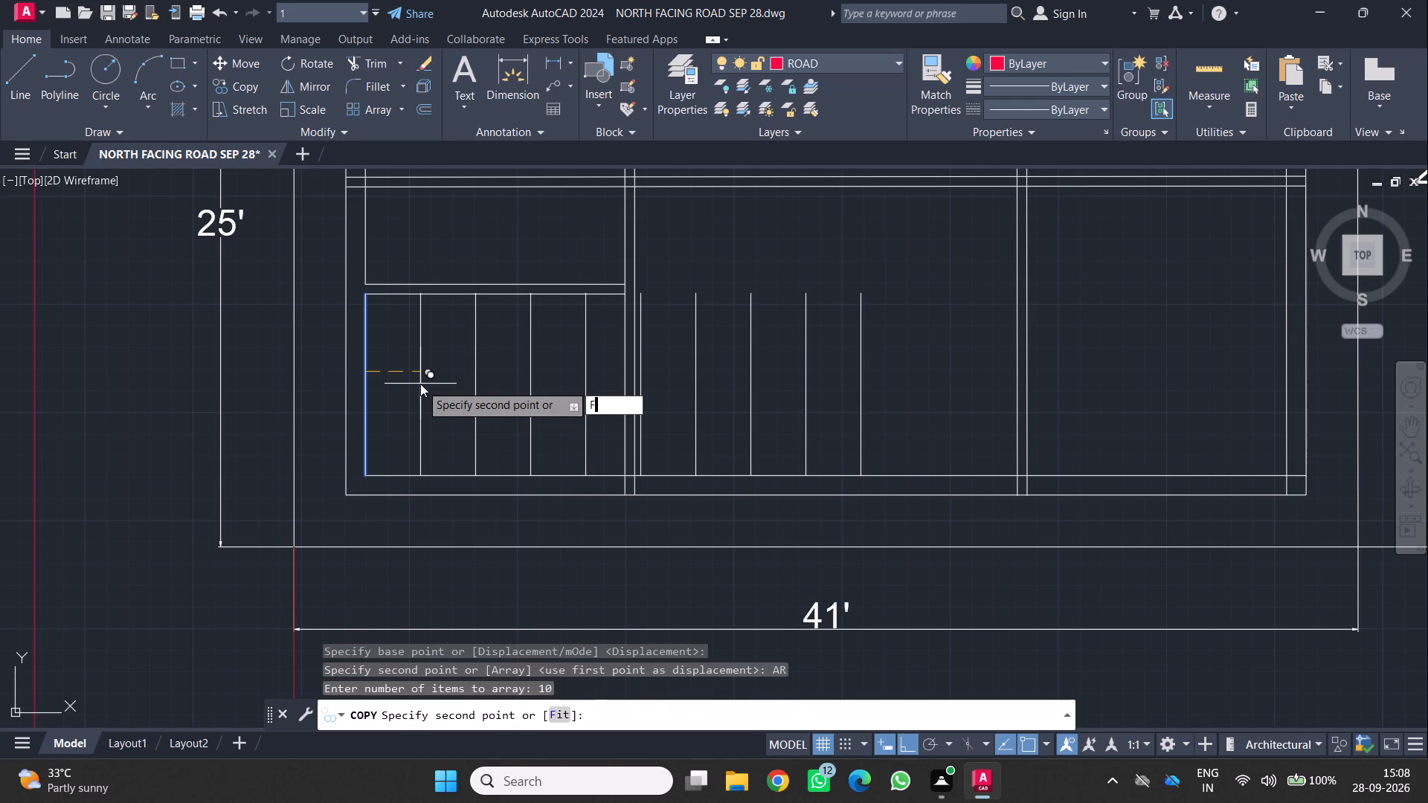
key("Return")
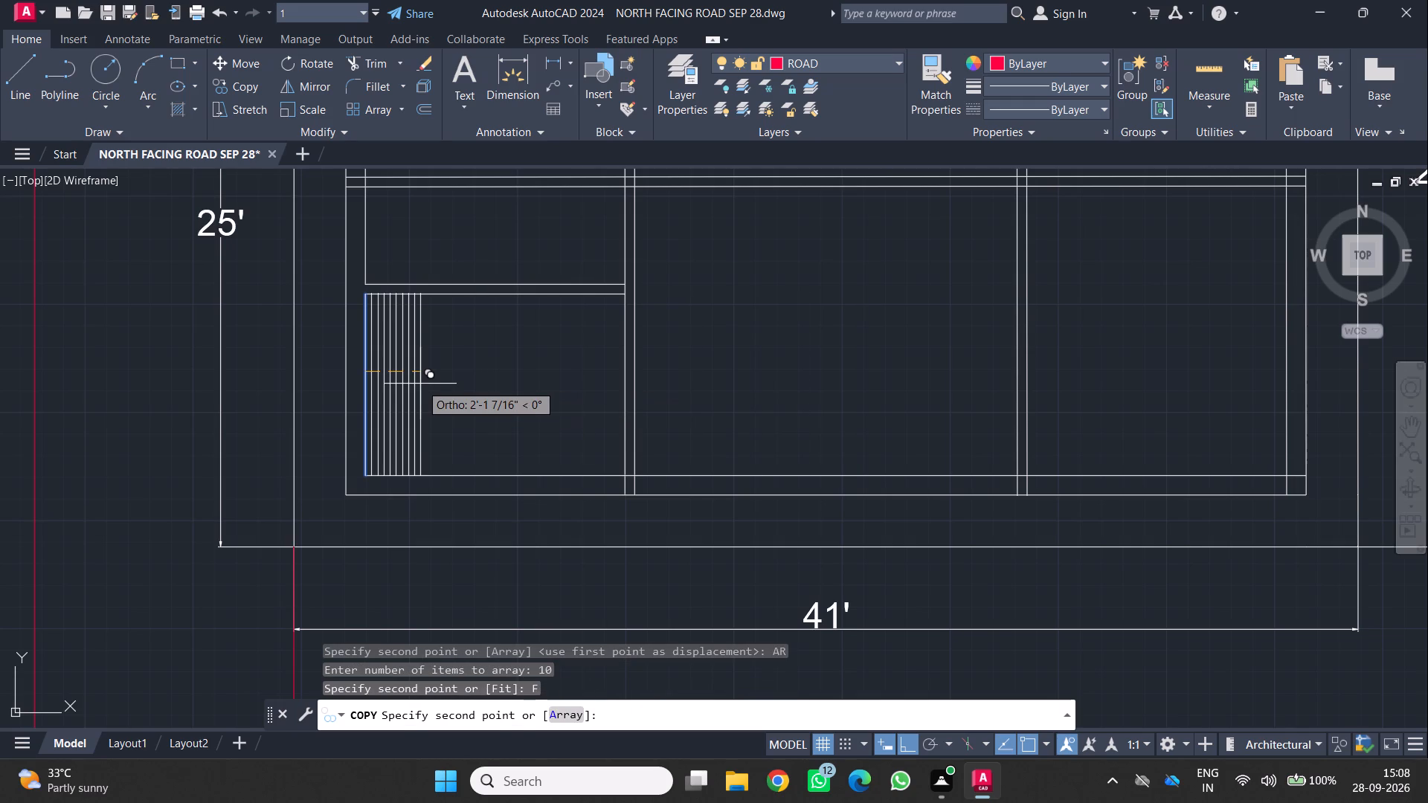
left_click(625, 384)
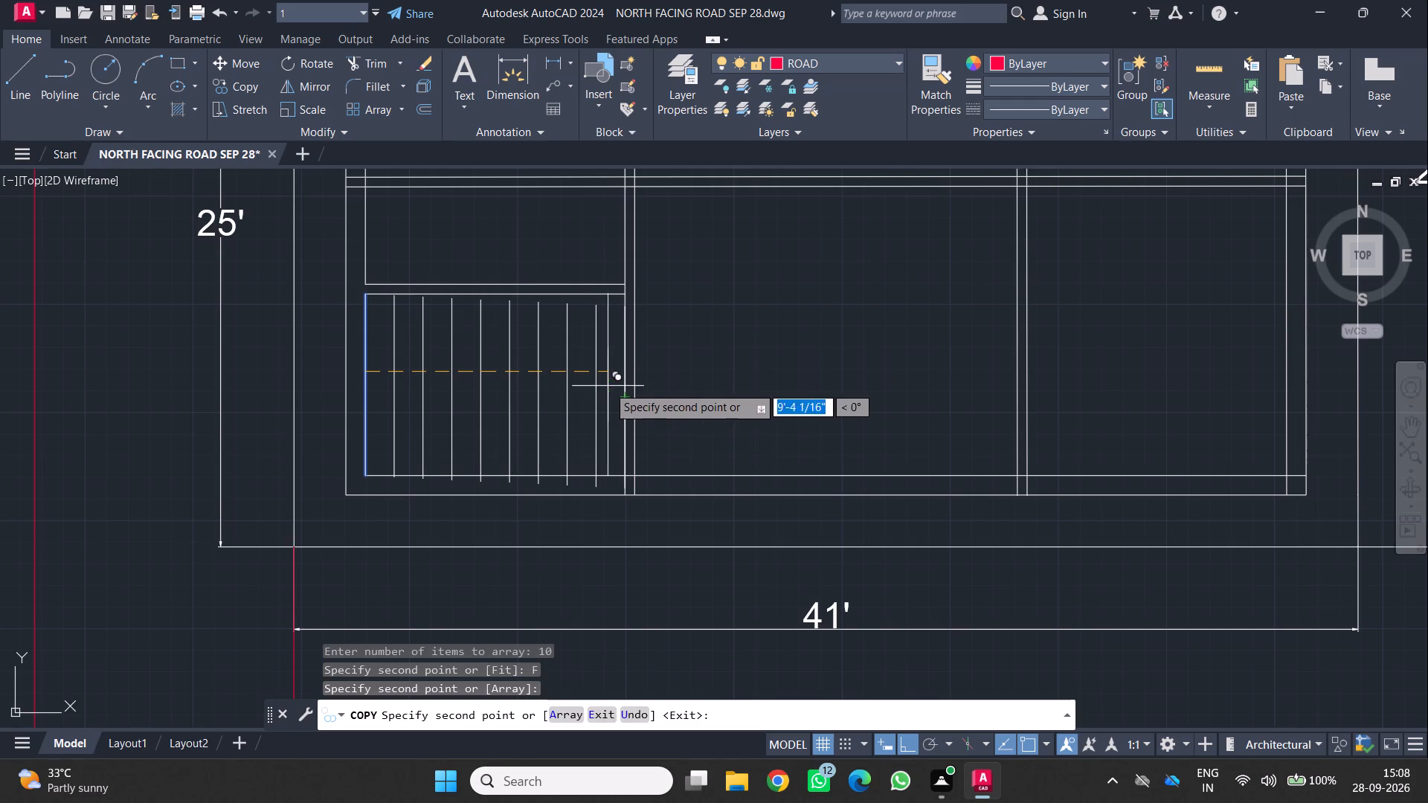
key("Return")
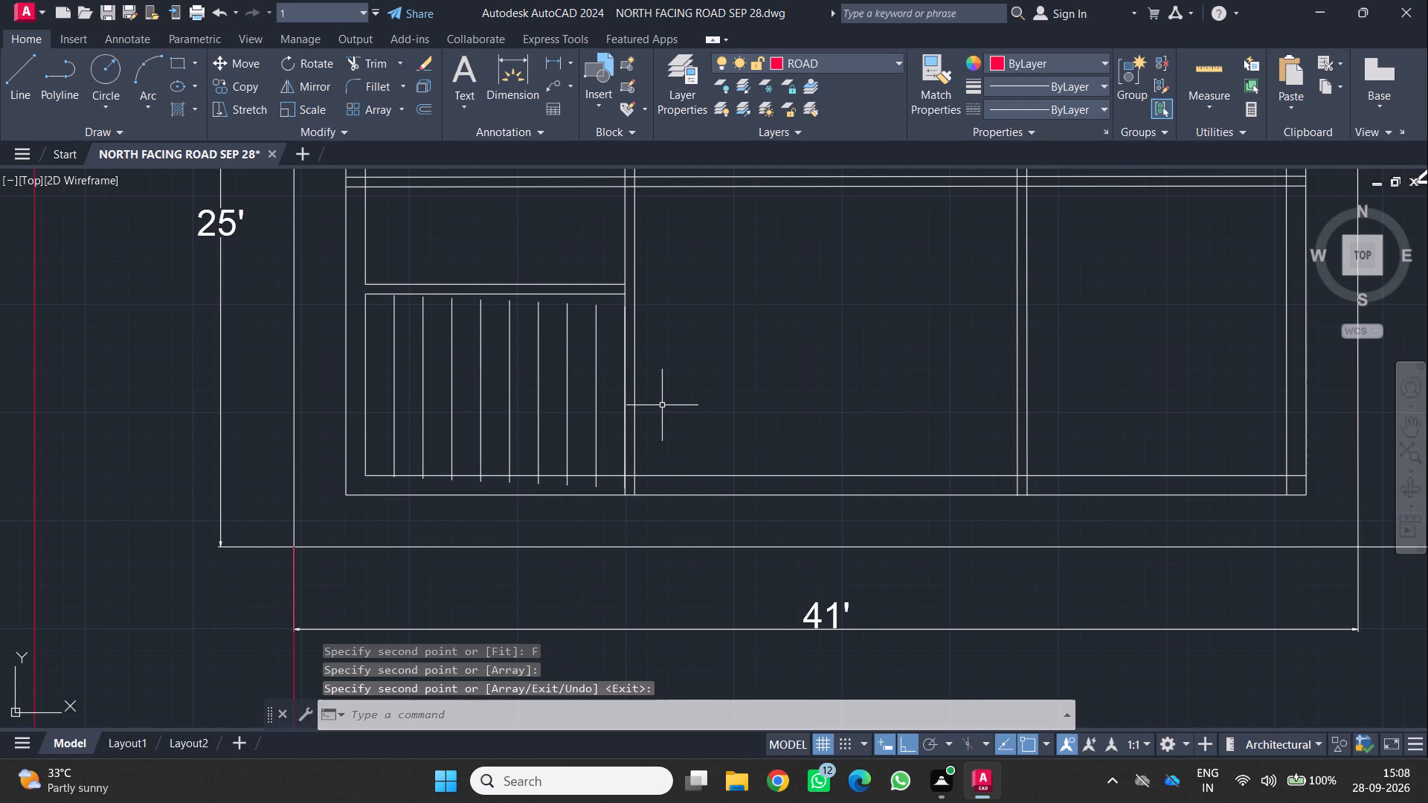
Move the eight intermediate array lines about 6 1/8" at 58°, bringing the rightmost one's upper end to the horizontal partition's lower face.
left_click(594, 357)
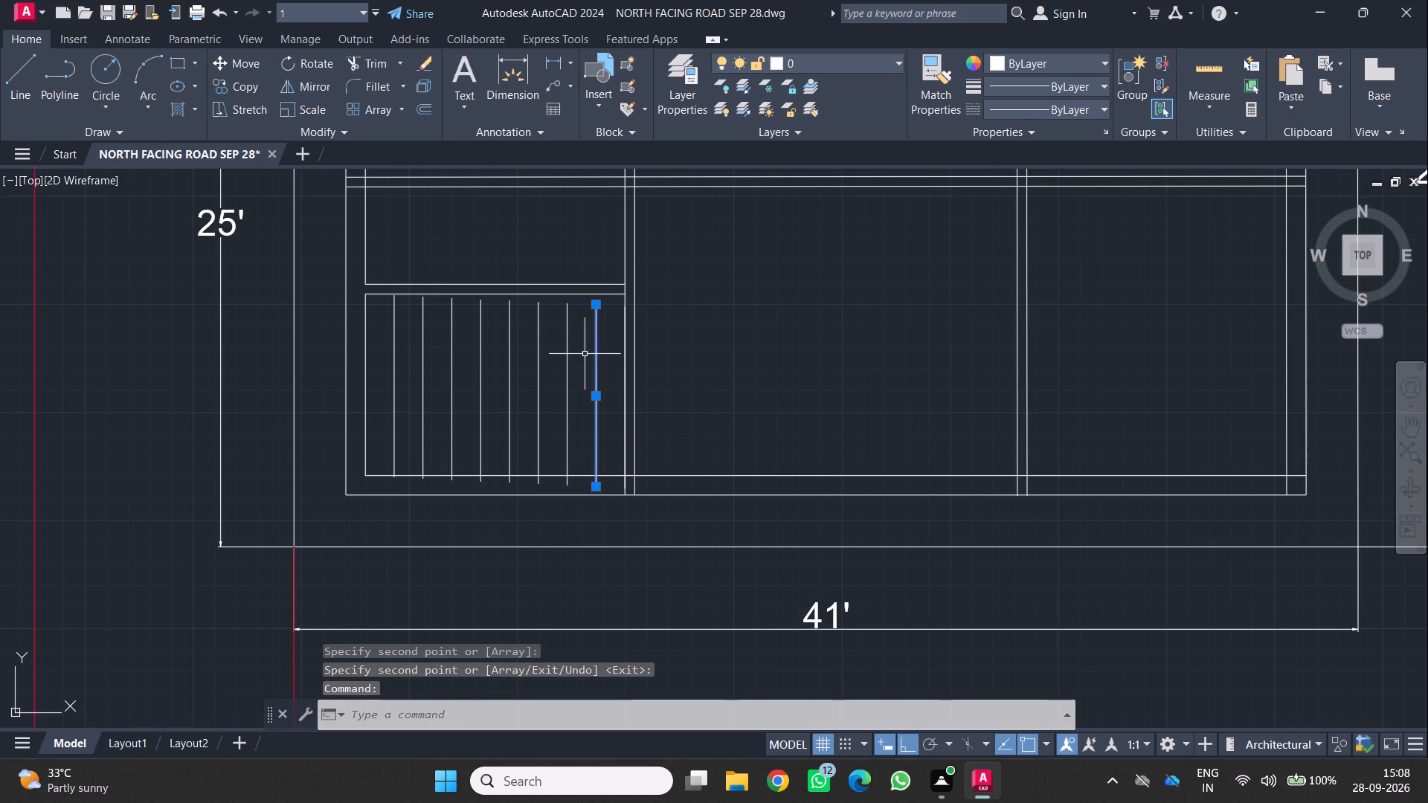
left_click(566, 346)
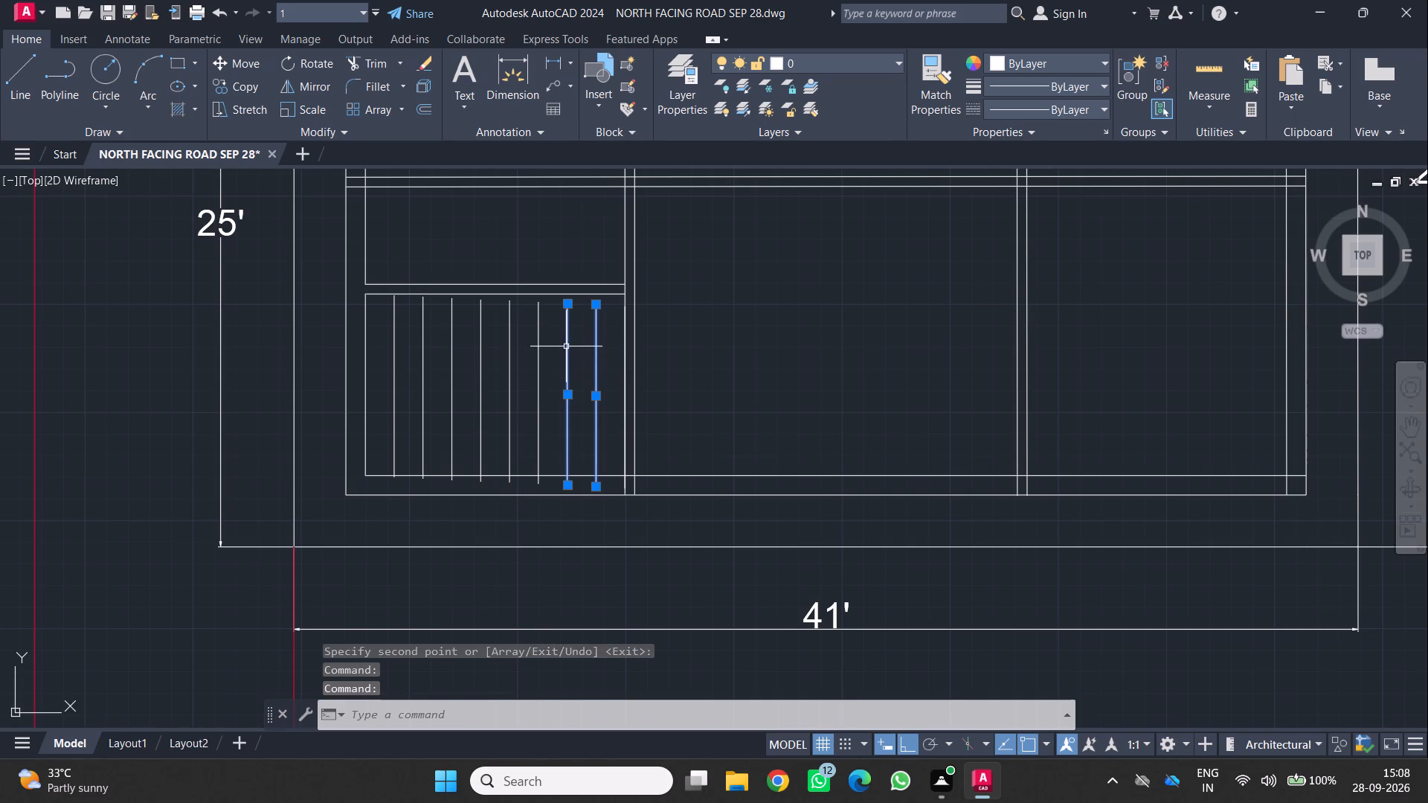
left_click(538, 346)
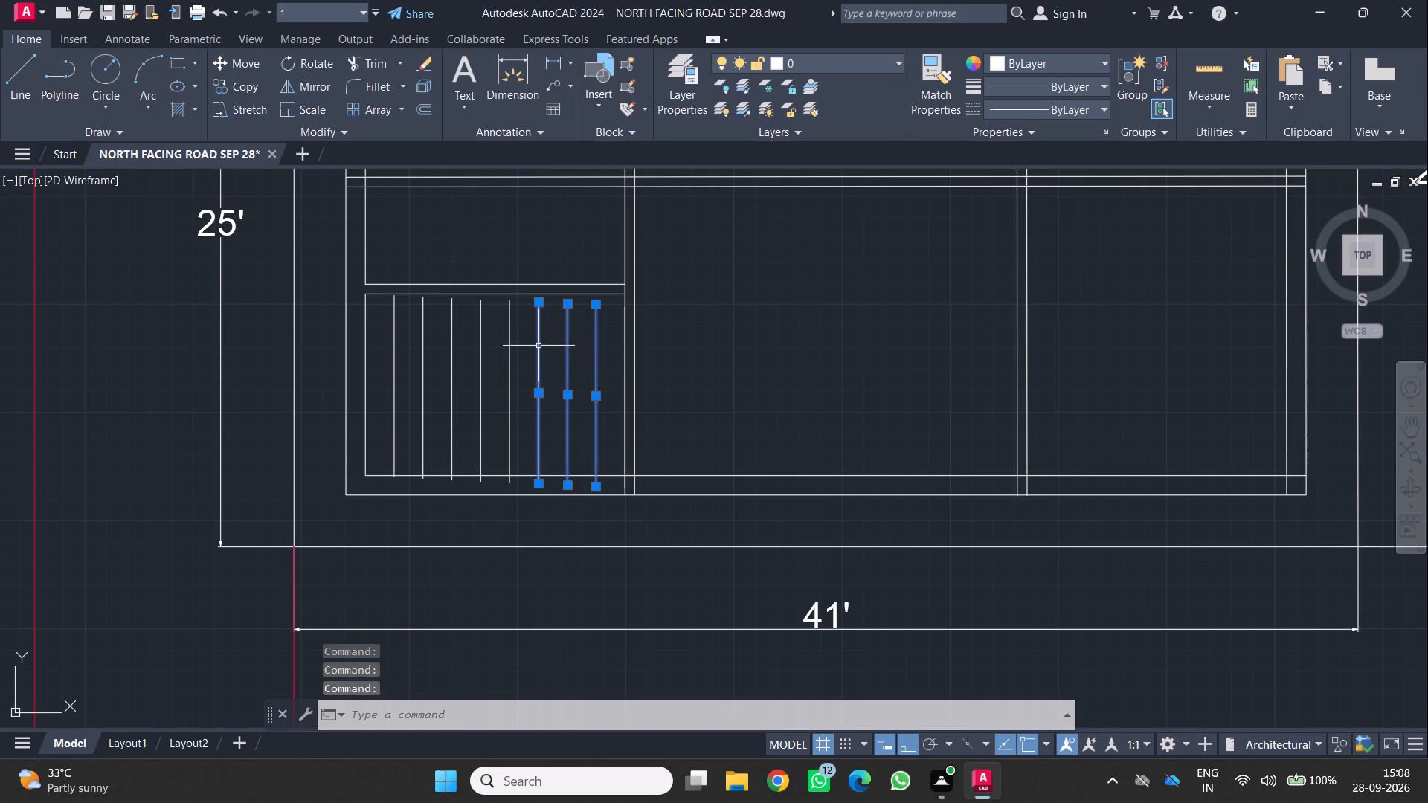
left_click(507, 335)
left_click(478, 317)
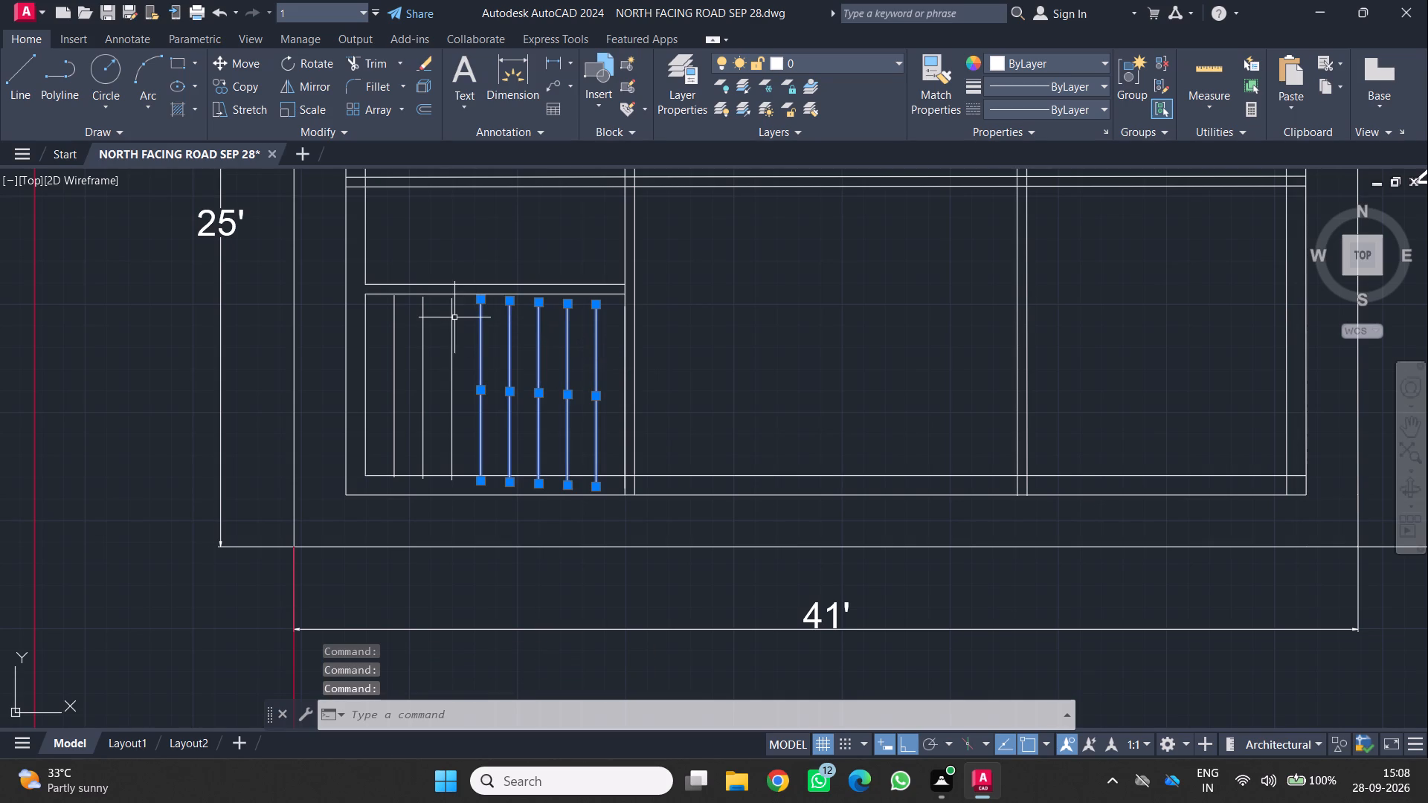
left_click(454, 317)
left_click(420, 338)
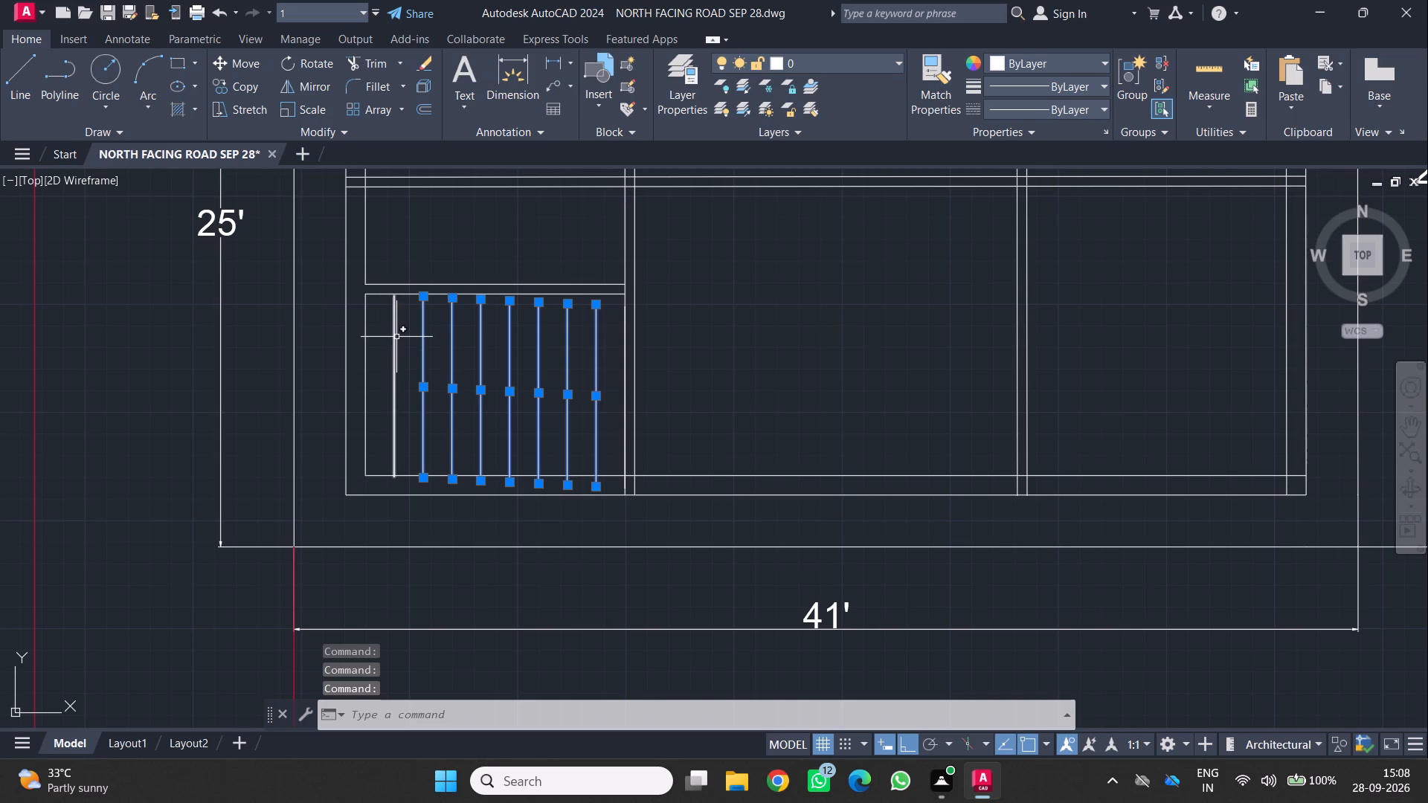
left_click(396, 337)
key("m")
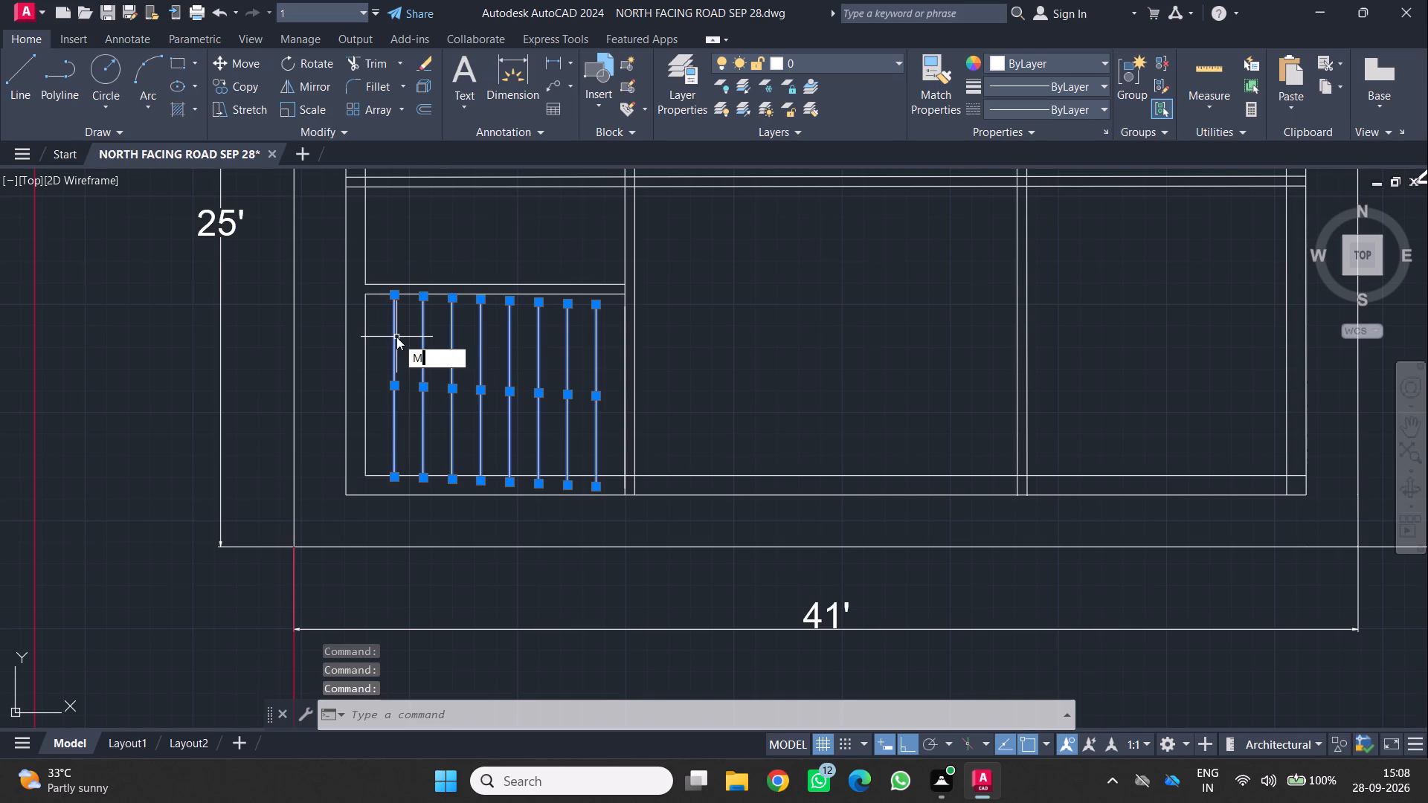
key("Return")
scroll(613, 299, "up", 2)
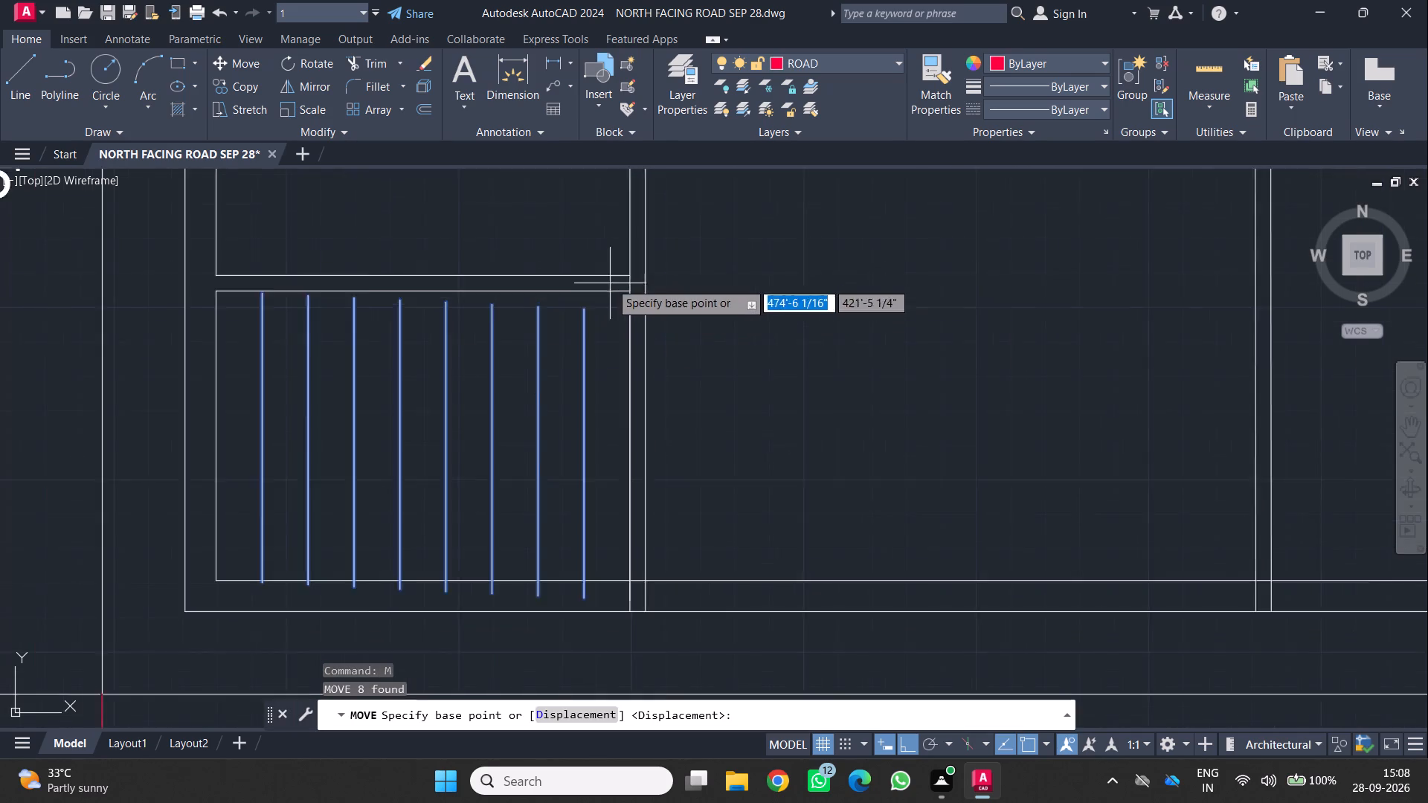
scroll(610, 282, "up", 1)
left_click(534, 350)
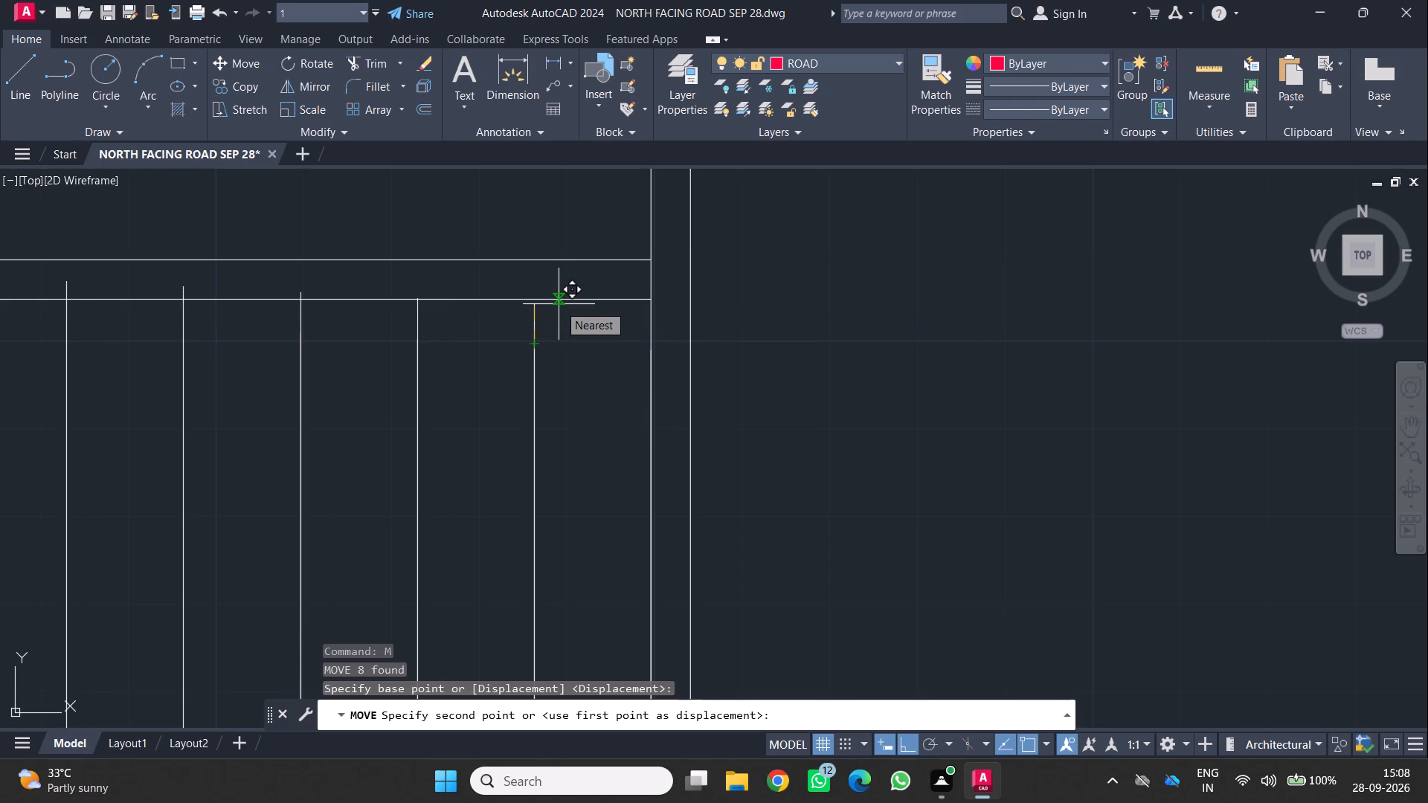
scroll(555, 306, "up", 2)
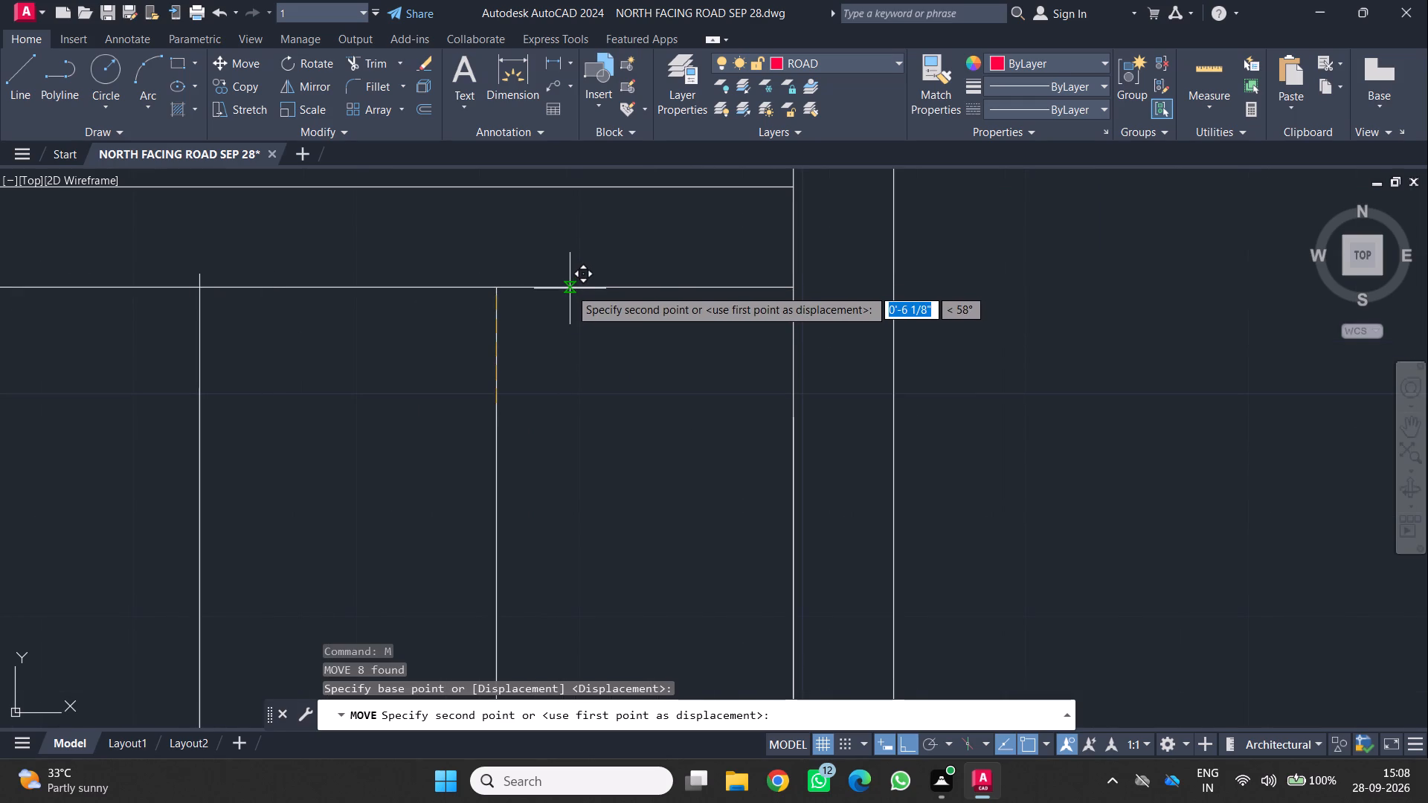
left_click(570, 288)
Examine how the ends of the moved array lines meet the upper and lower walls of the lower-left room.
scroll(516, 416, "down", 5)
middle_click_drag(515, 416, 623, 338)
scroll(623, 338, "up", 1)
scroll(565, 389, "up", 2)
scroll(565, 383, "down", 3)
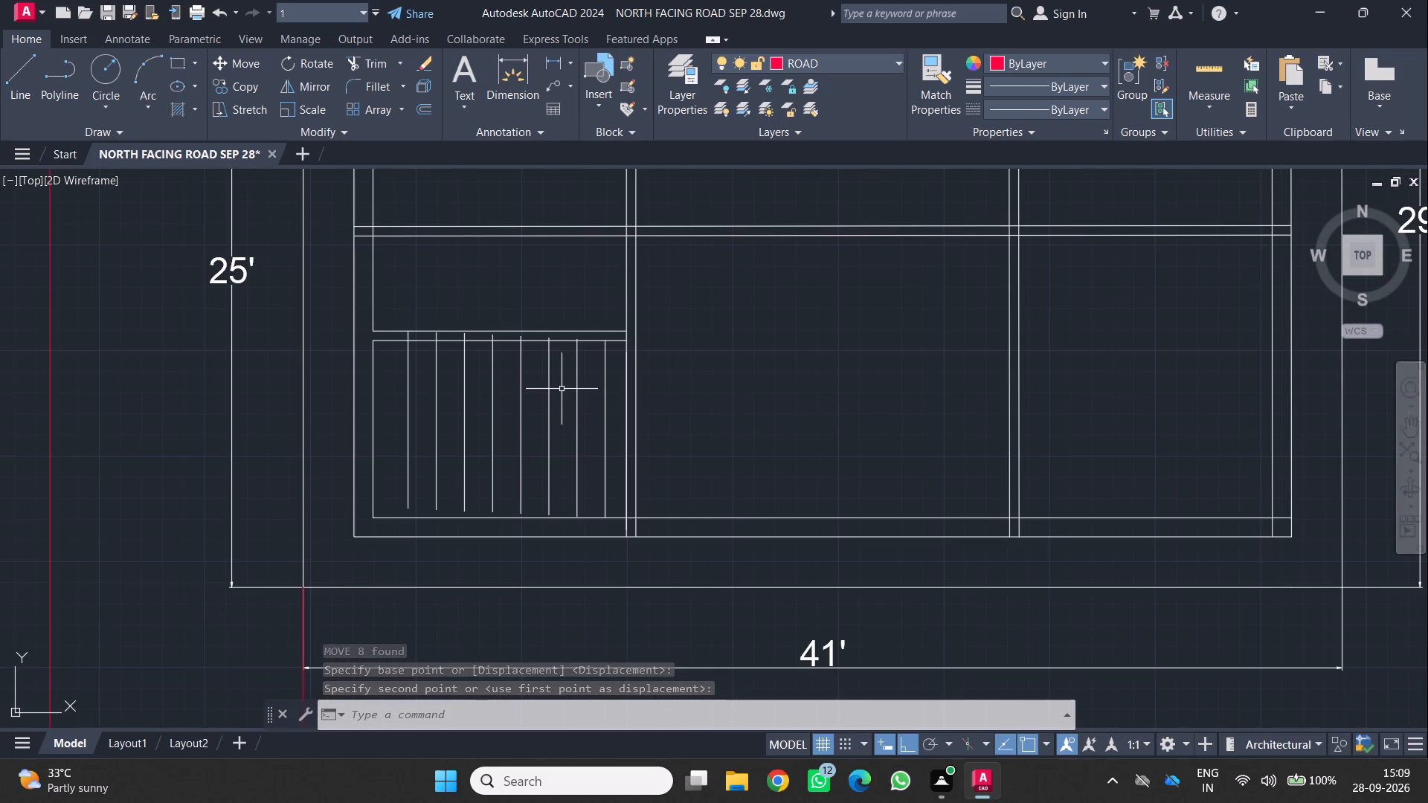
middle_click_drag(570, 421, 631, 379)
scroll(631, 379, "up", 2)
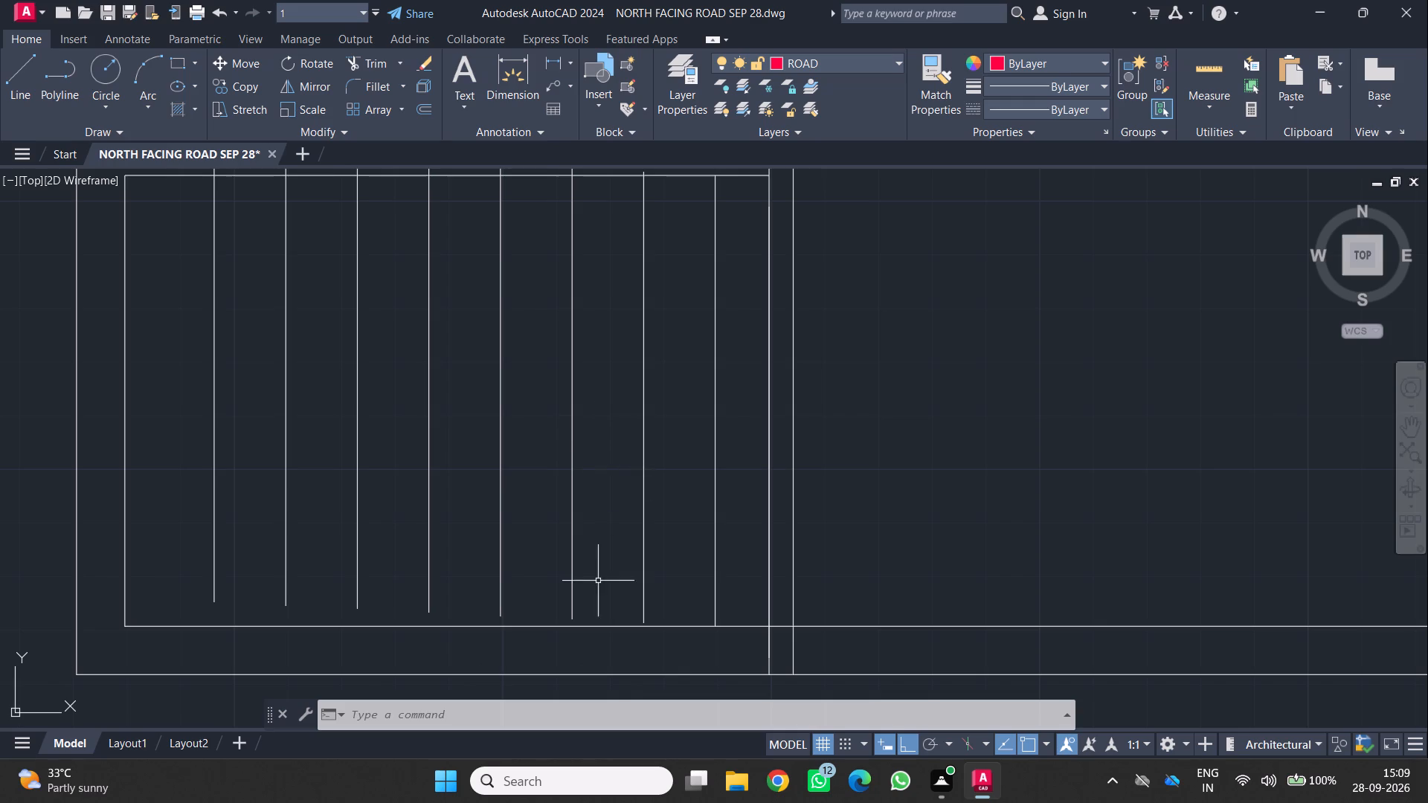
scroll(646, 523, "down", 1)
scroll(646, 517, "up", 1)
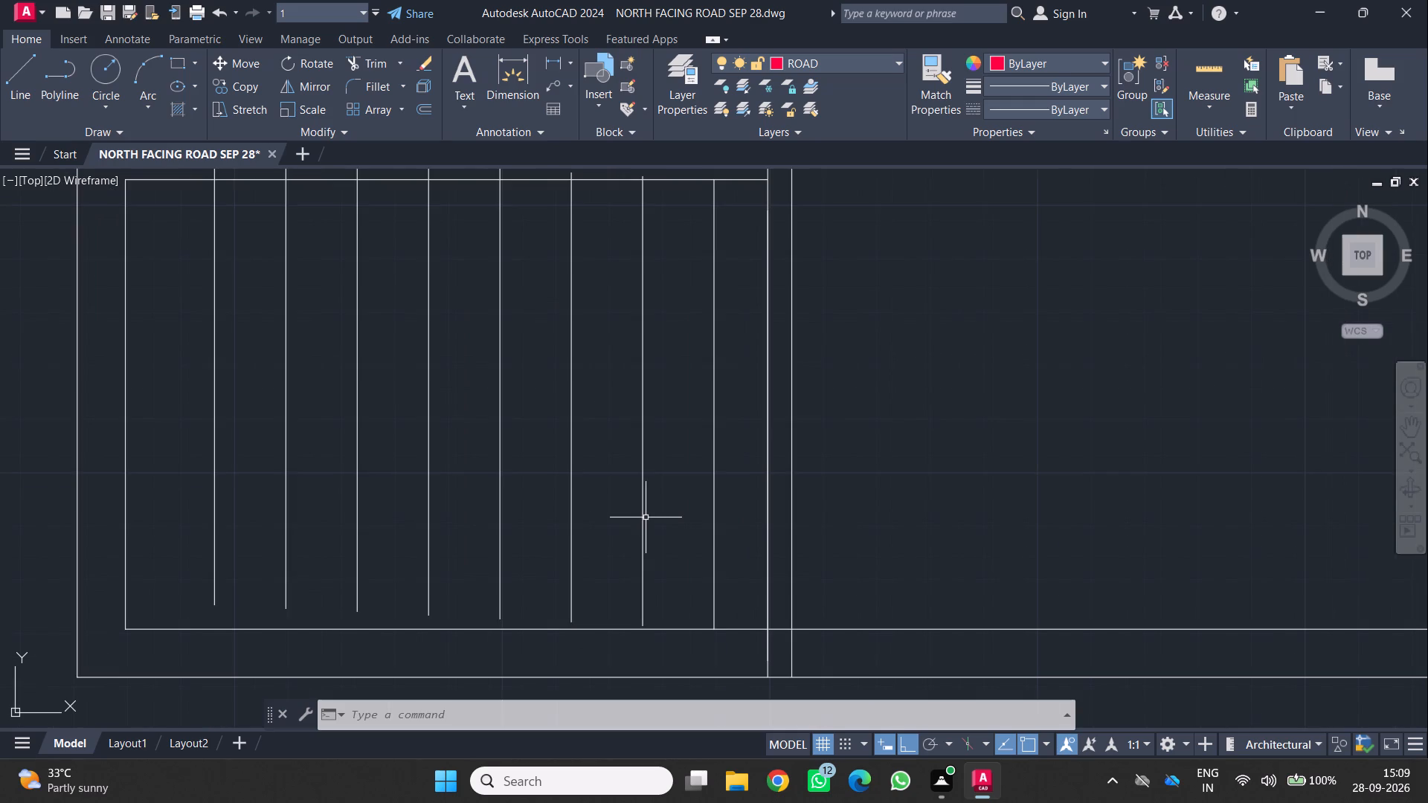
middle_click_drag(646, 517, 649, 544)
scroll(649, 544, "down", 2)
middle_click(649, 544)
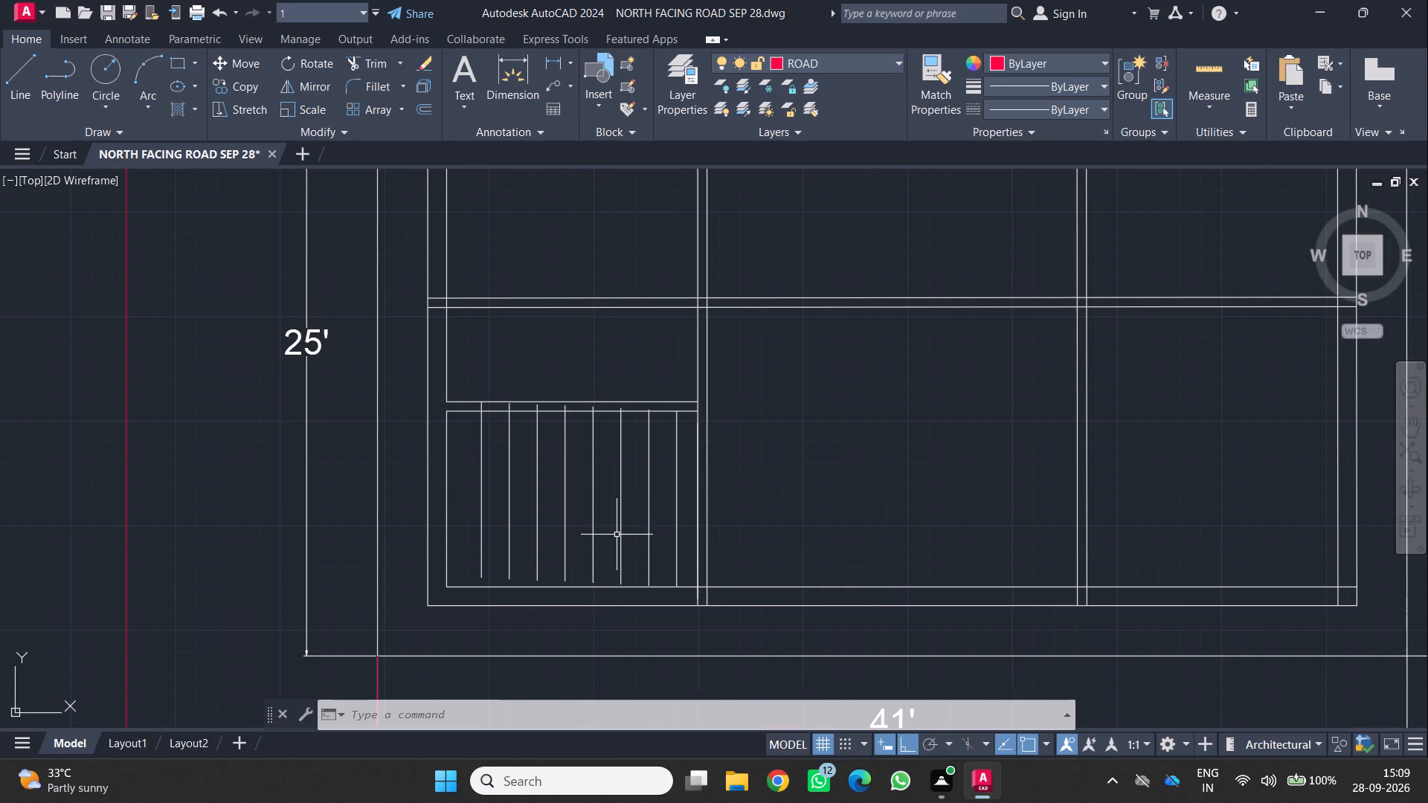
scroll(617, 535, "up", 2)
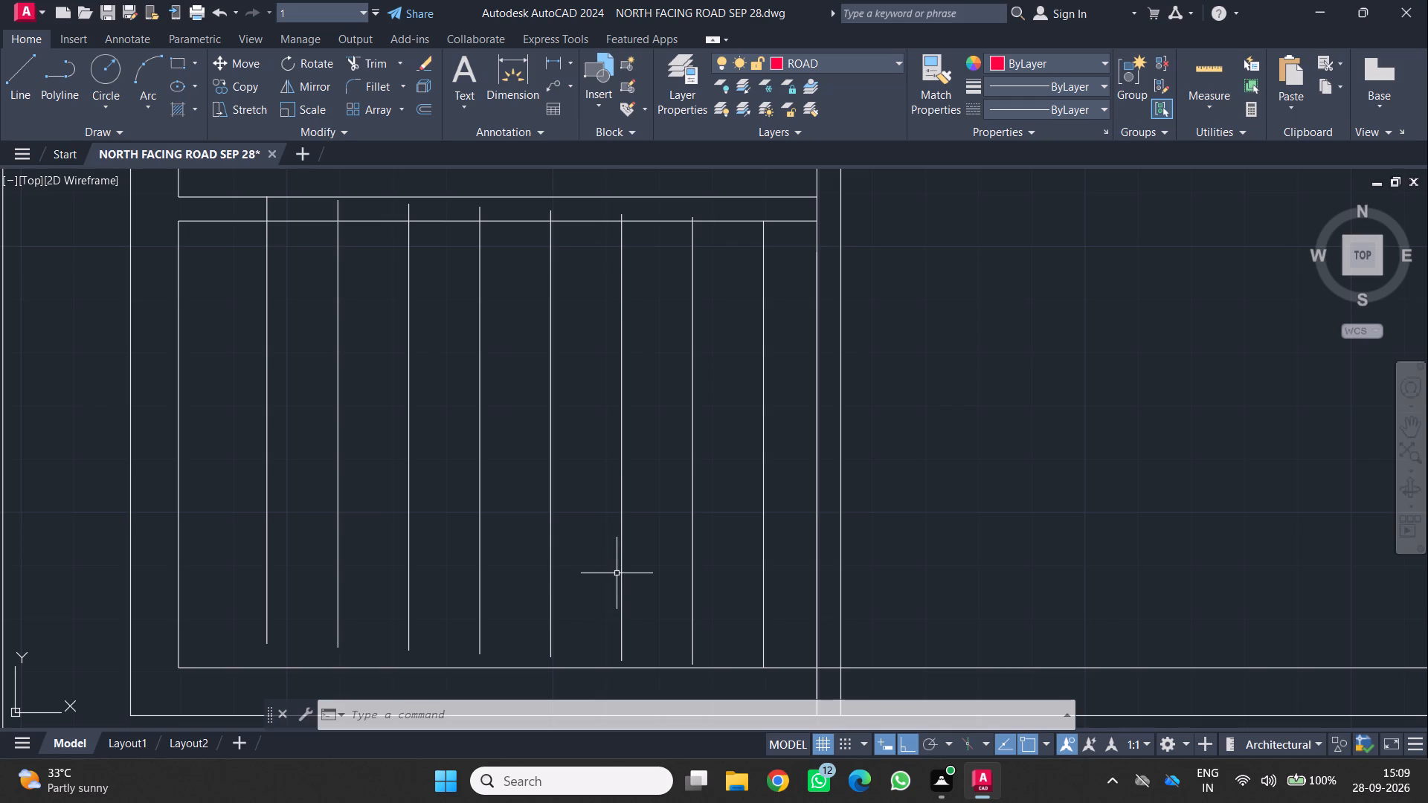
middle_click_drag(606, 552, 625, 550)
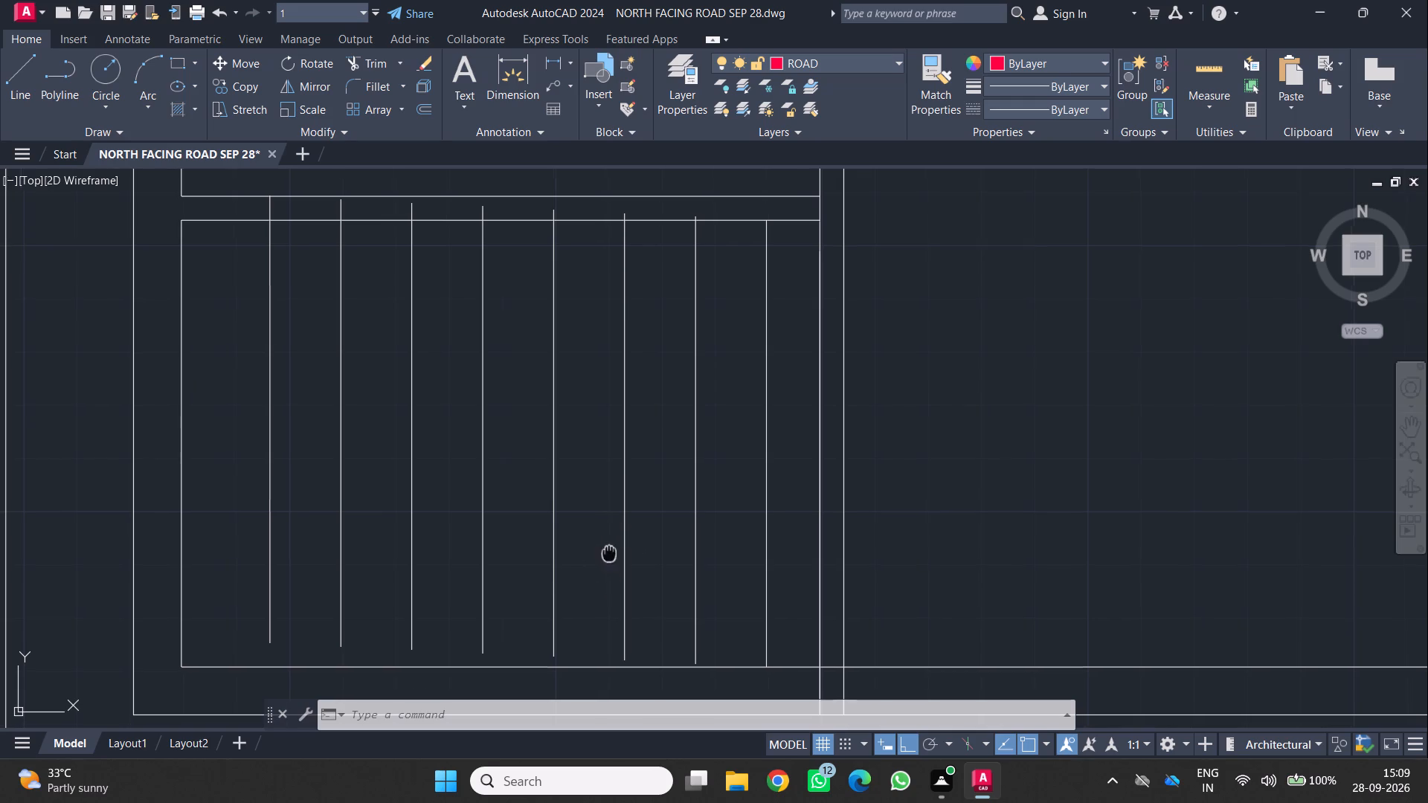
middle_click_drag(625, 550, 687, 547)
scroll(742, 560, "up", 1)
scroll(742, 560, "down", 2)
middle_click_drag(742, 560, 742, 553)
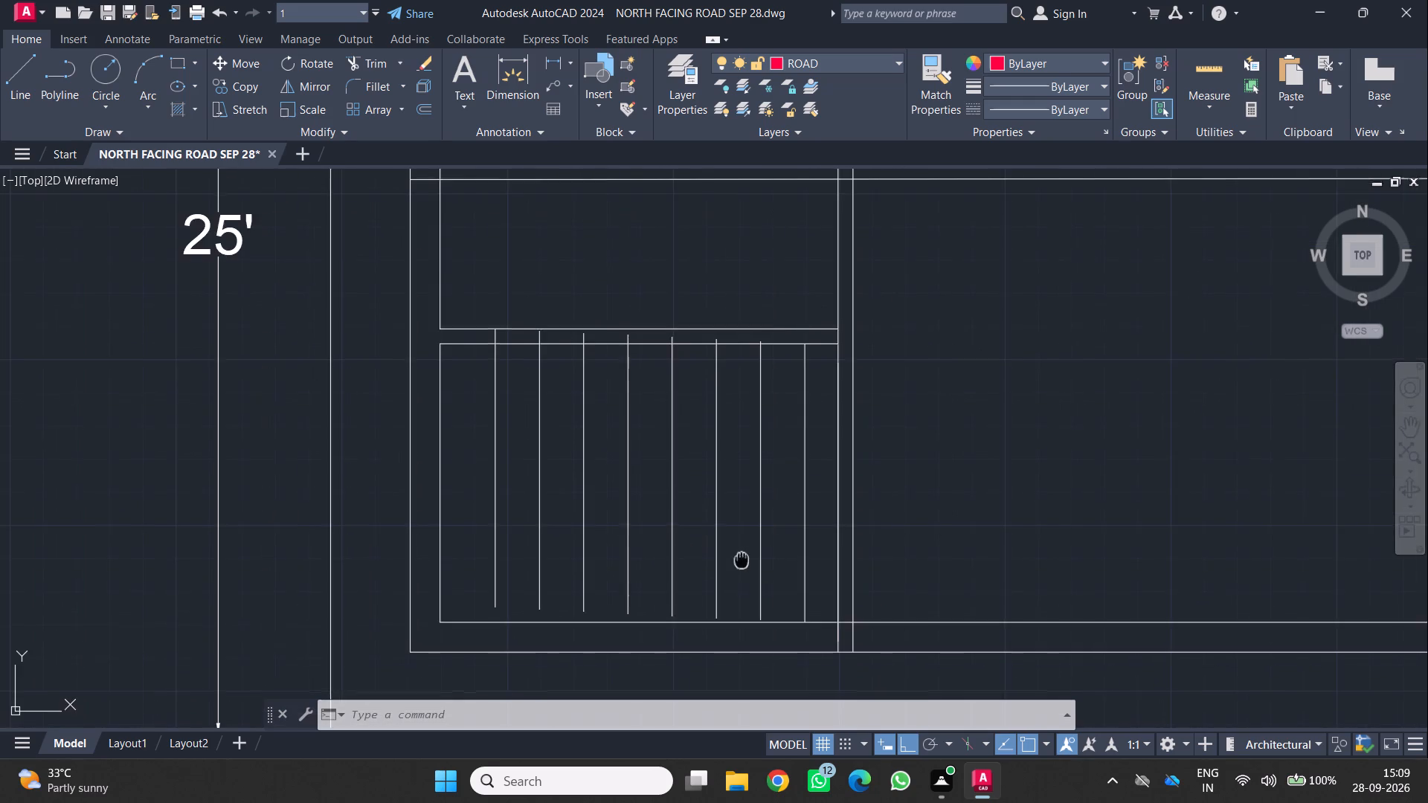
middle_click_drag(742, 553, 782, 497)
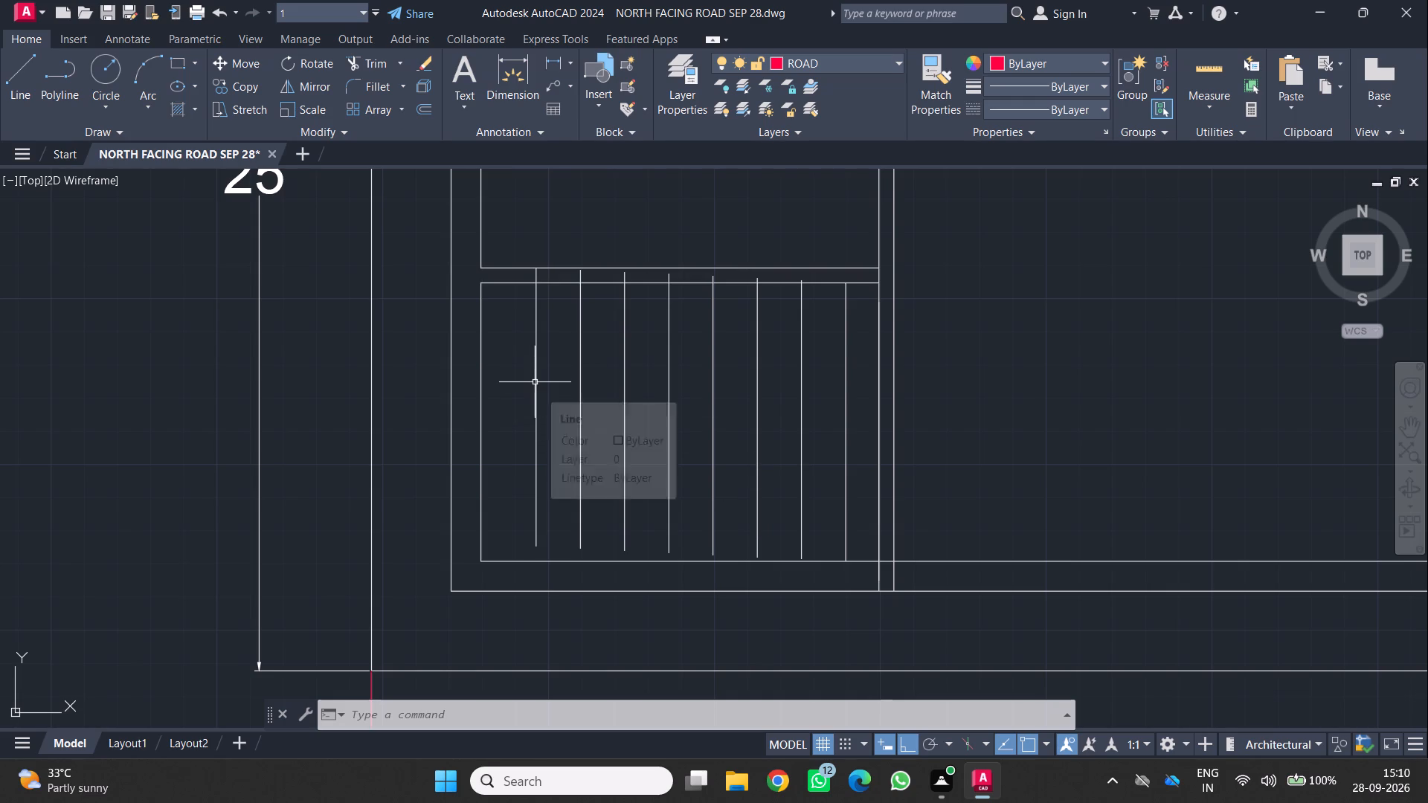
Move the two leftmost array lines straight down about 3 7/8", bringing the second line's lower end onto the lower wall's inner line.
left_click(535, 382)
left_click(579, 408)
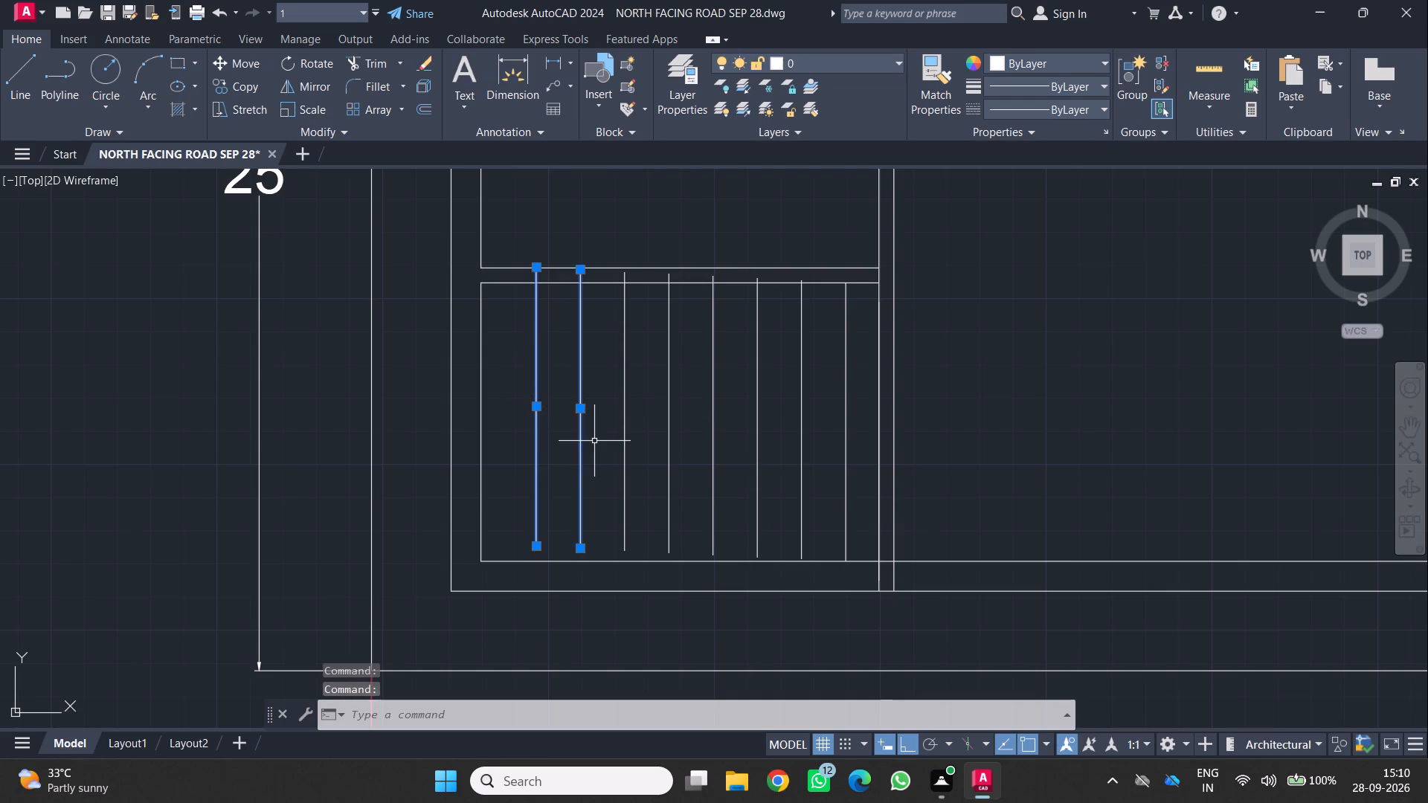
key("m")
key("Return")
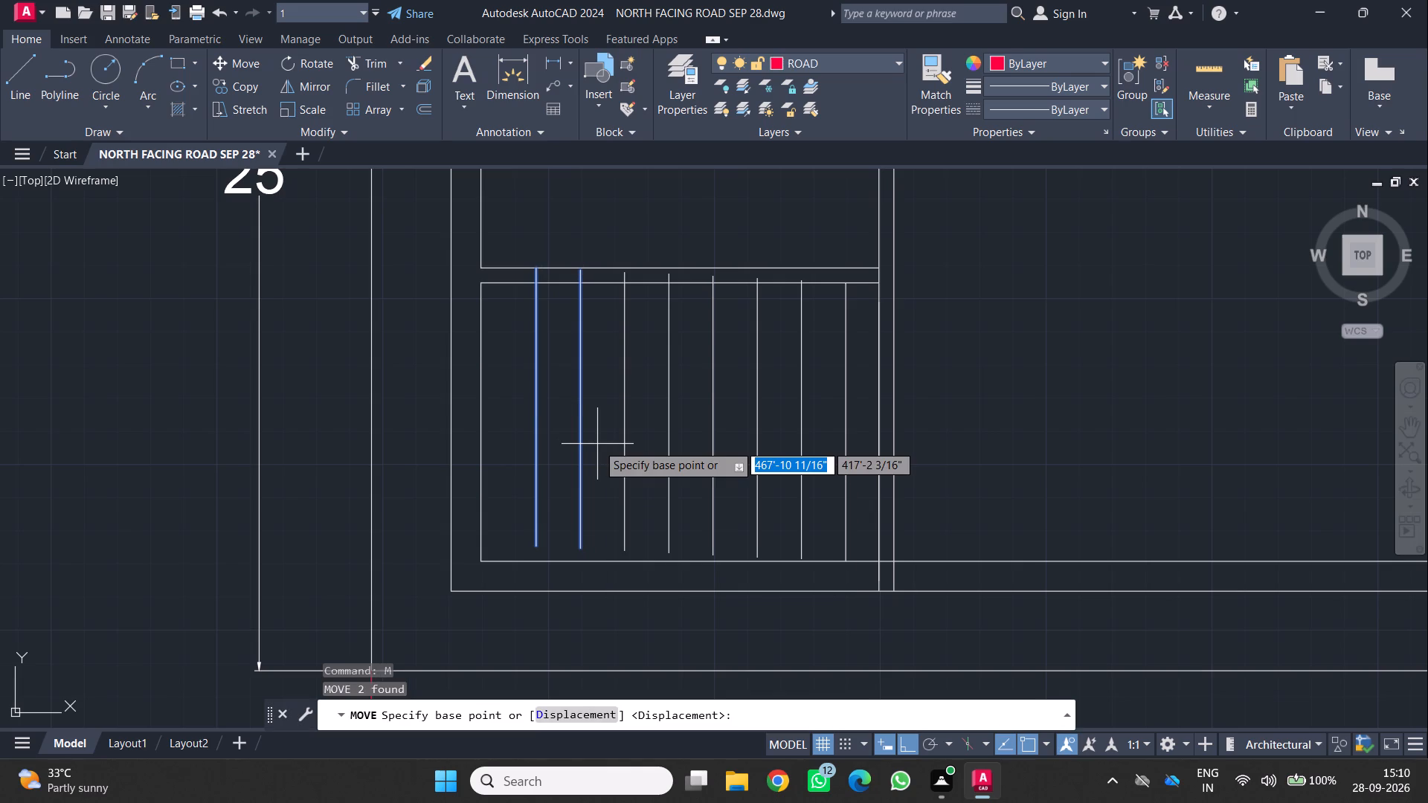
left_click(585, 549)
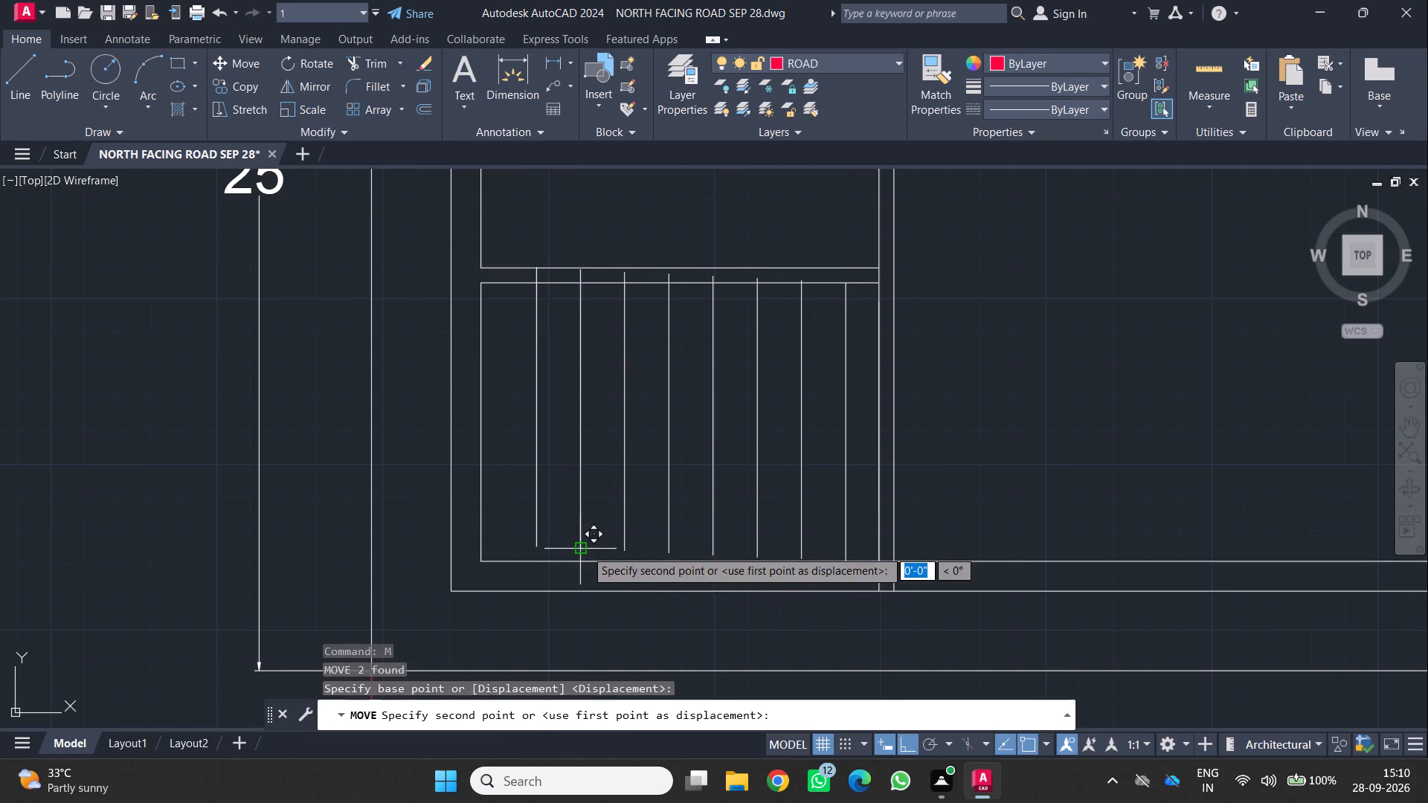
scroll(583, 562, "up", 3)
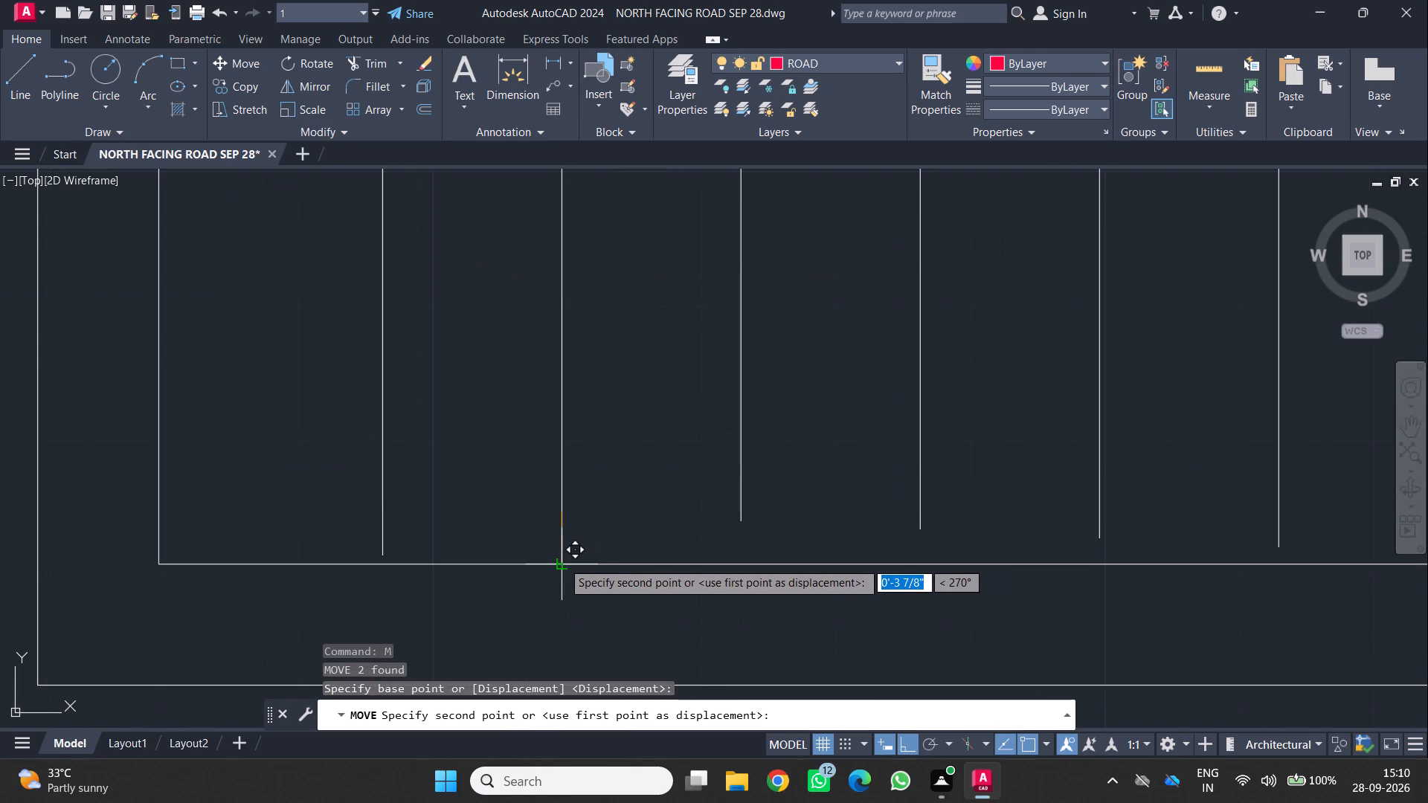
left_click(562, 561)
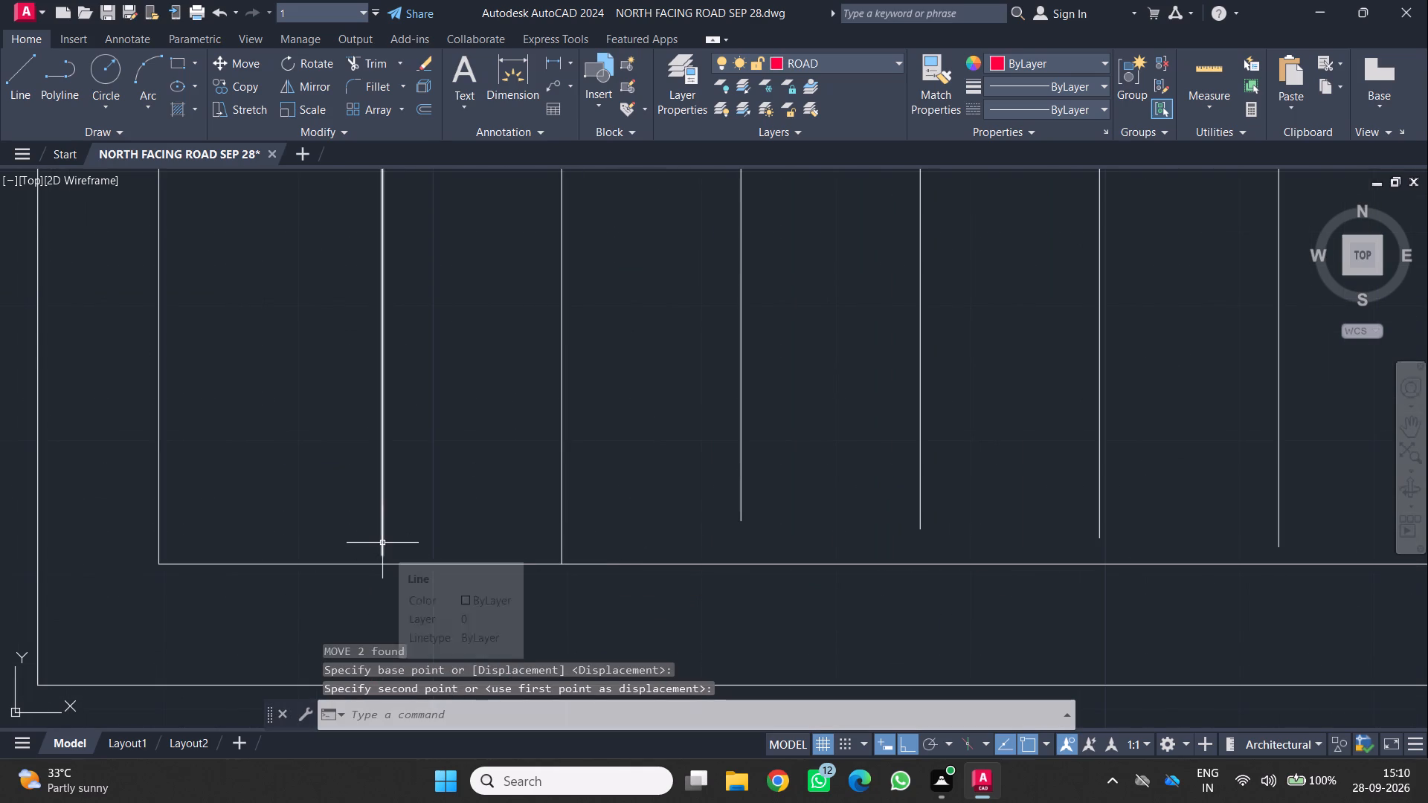
Move the first array line straight down so its lower end meets the lower wall's inner line.
scroll(382, 543, "down", 3)
scroll(356, 507, "up", 2)
left_click(416, 568)
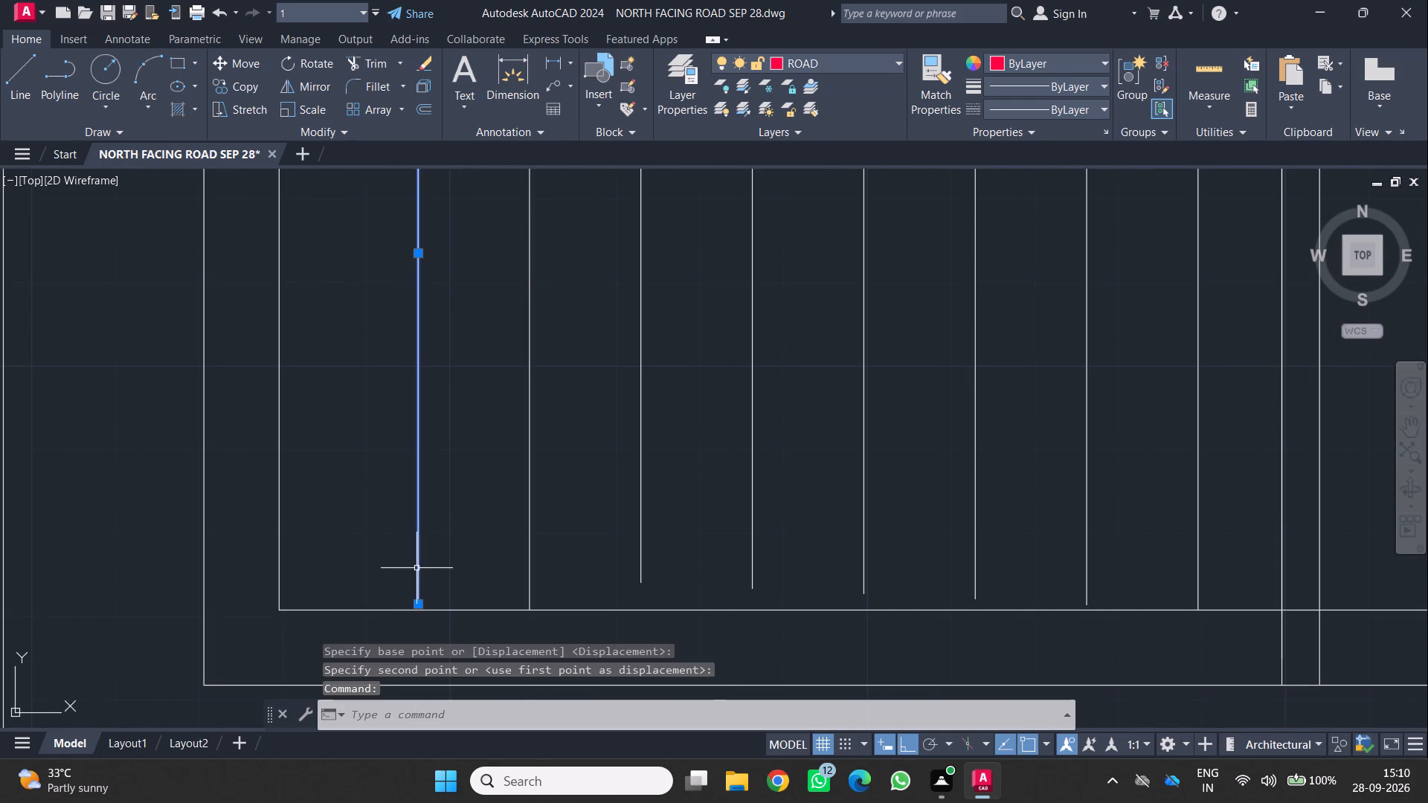
key("m")
key("Return")
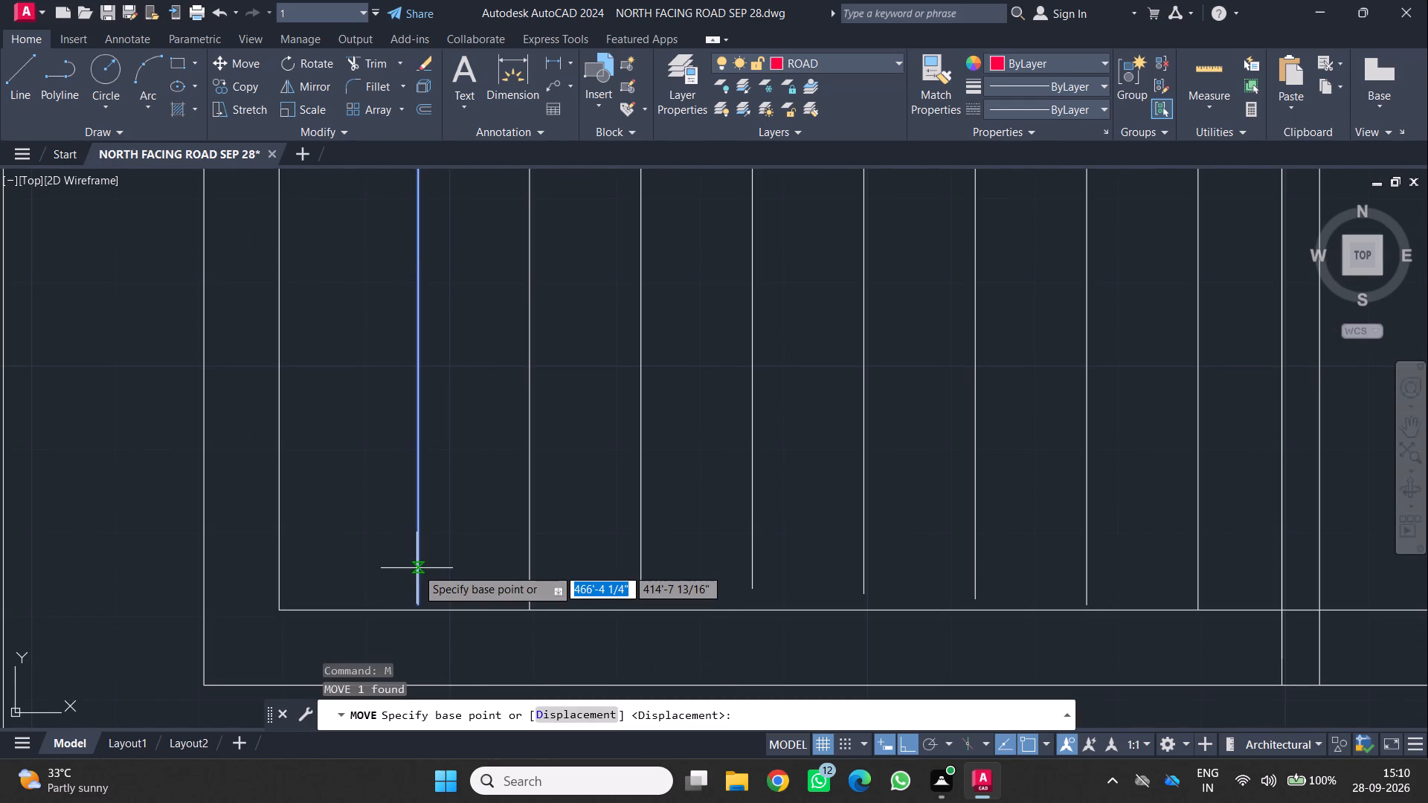
scroll(411, 604, "up", 2)
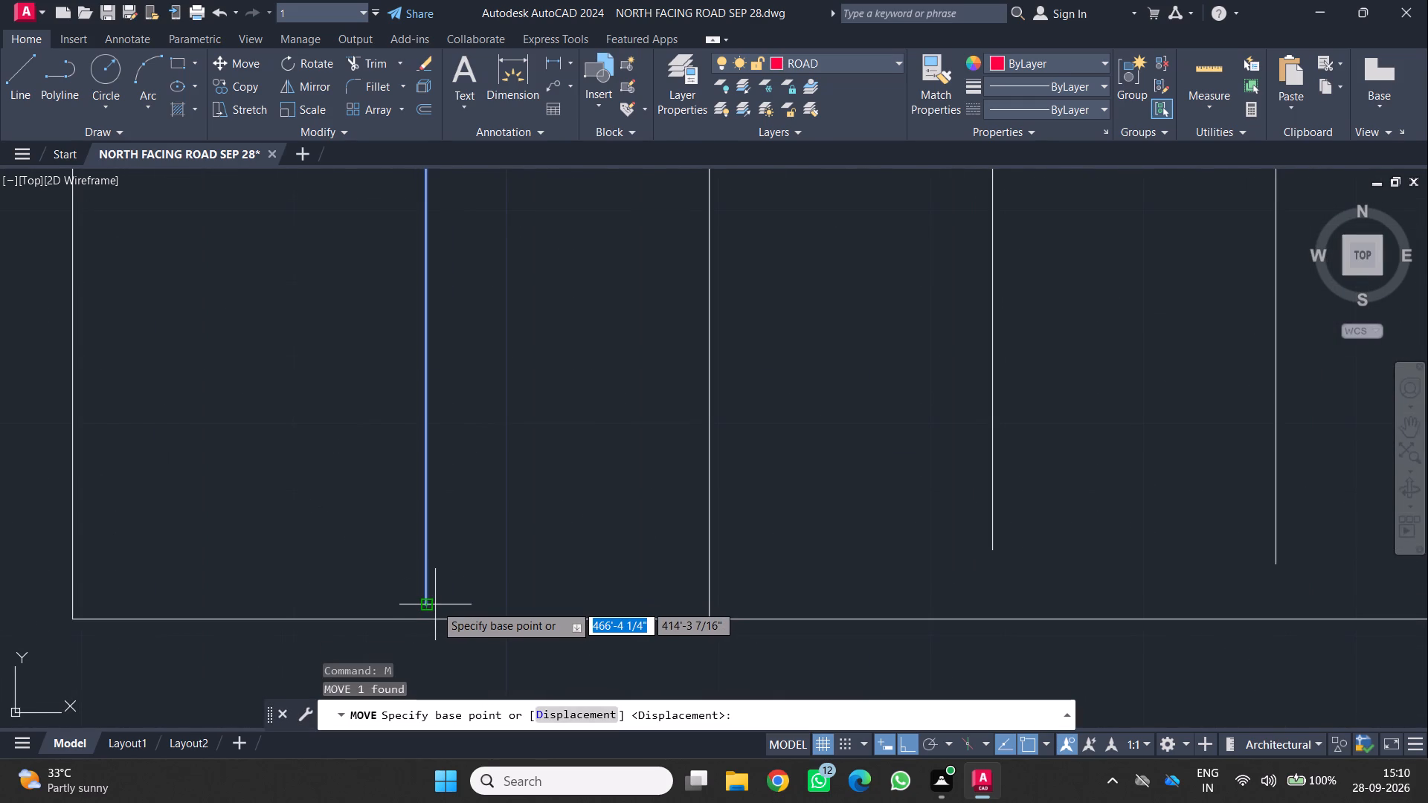
left_click(422, 604)
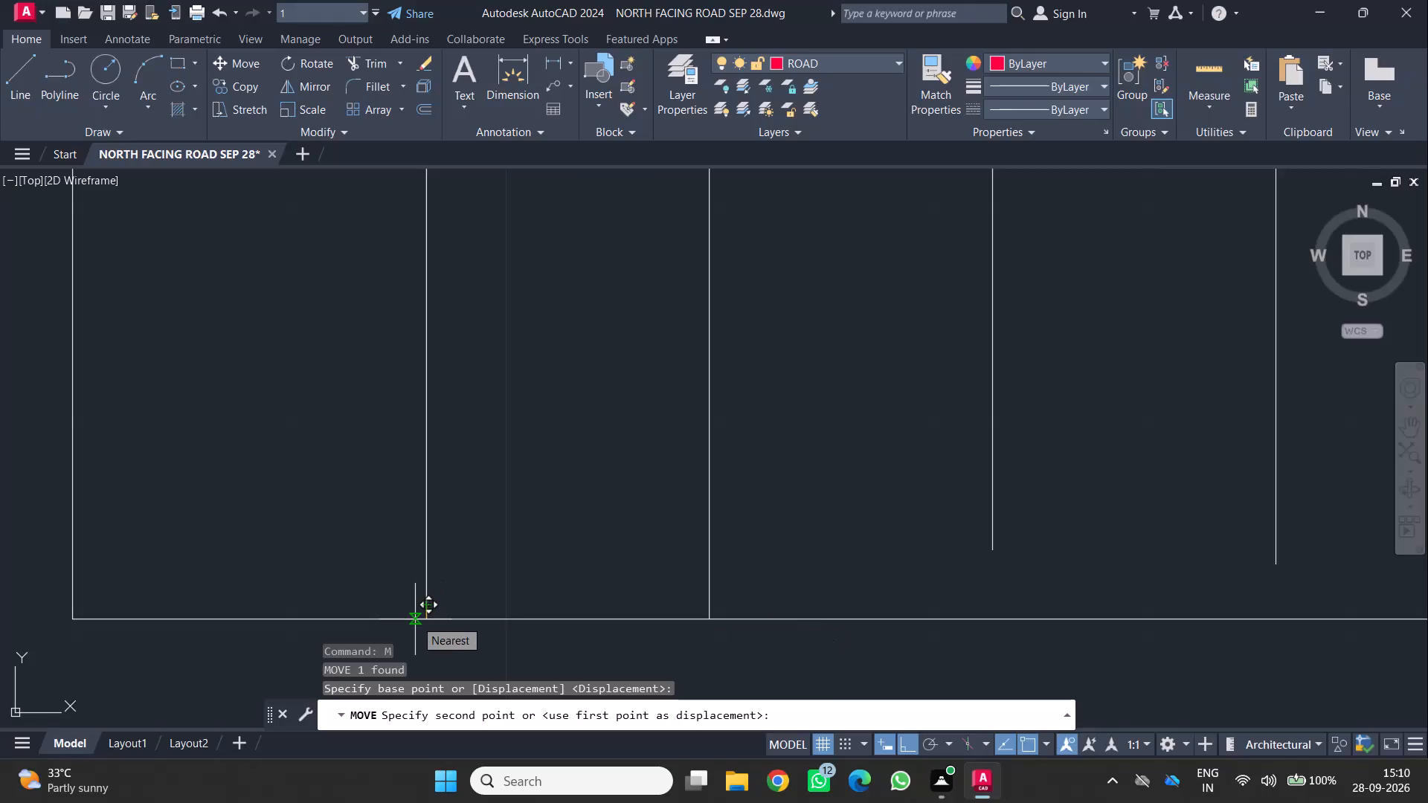
left_click(415, 619)
Move the third array line from the left straight down from its lower endpoint onto the lower wall's inner line.
scroll(539, 606, "down", 4)
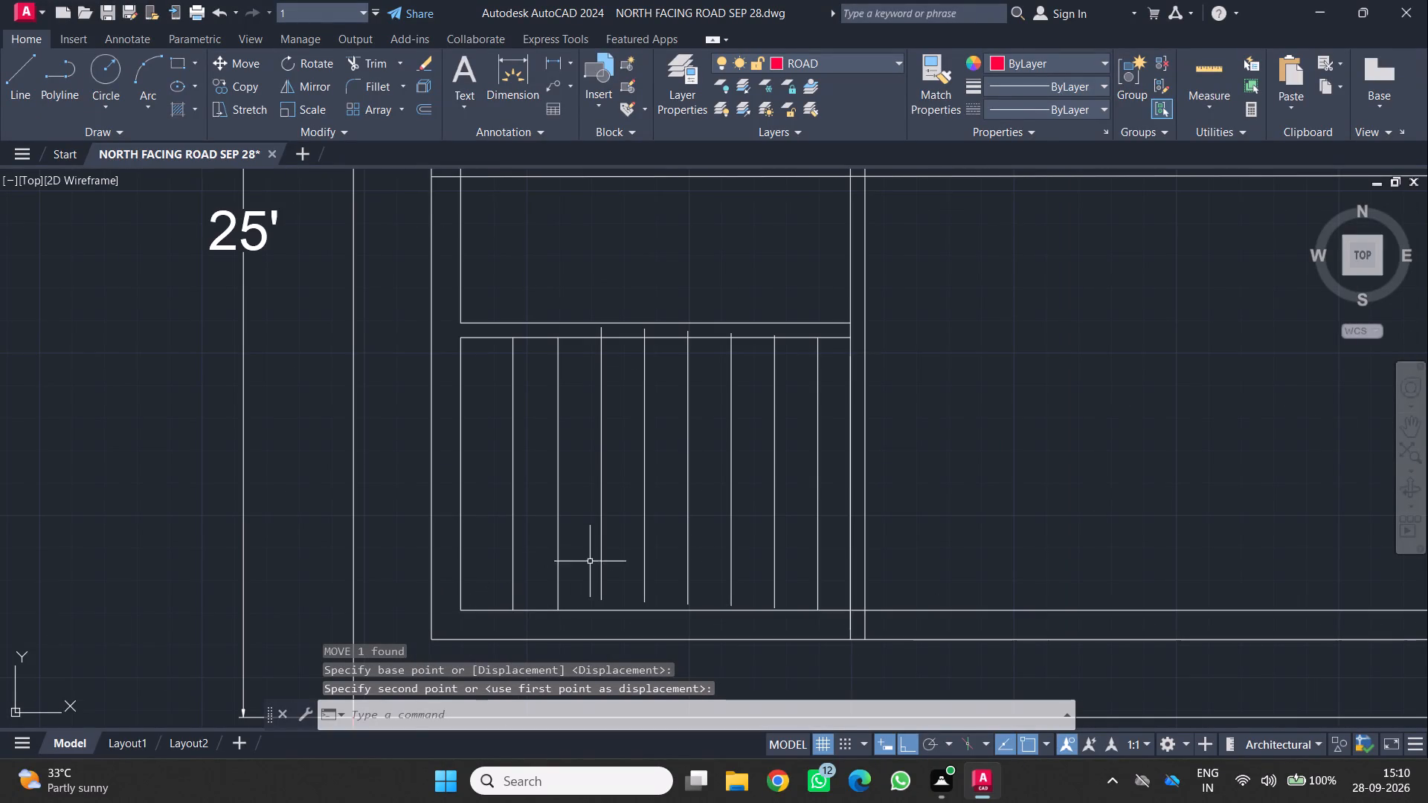
scroll(611, 523, "up", 1)
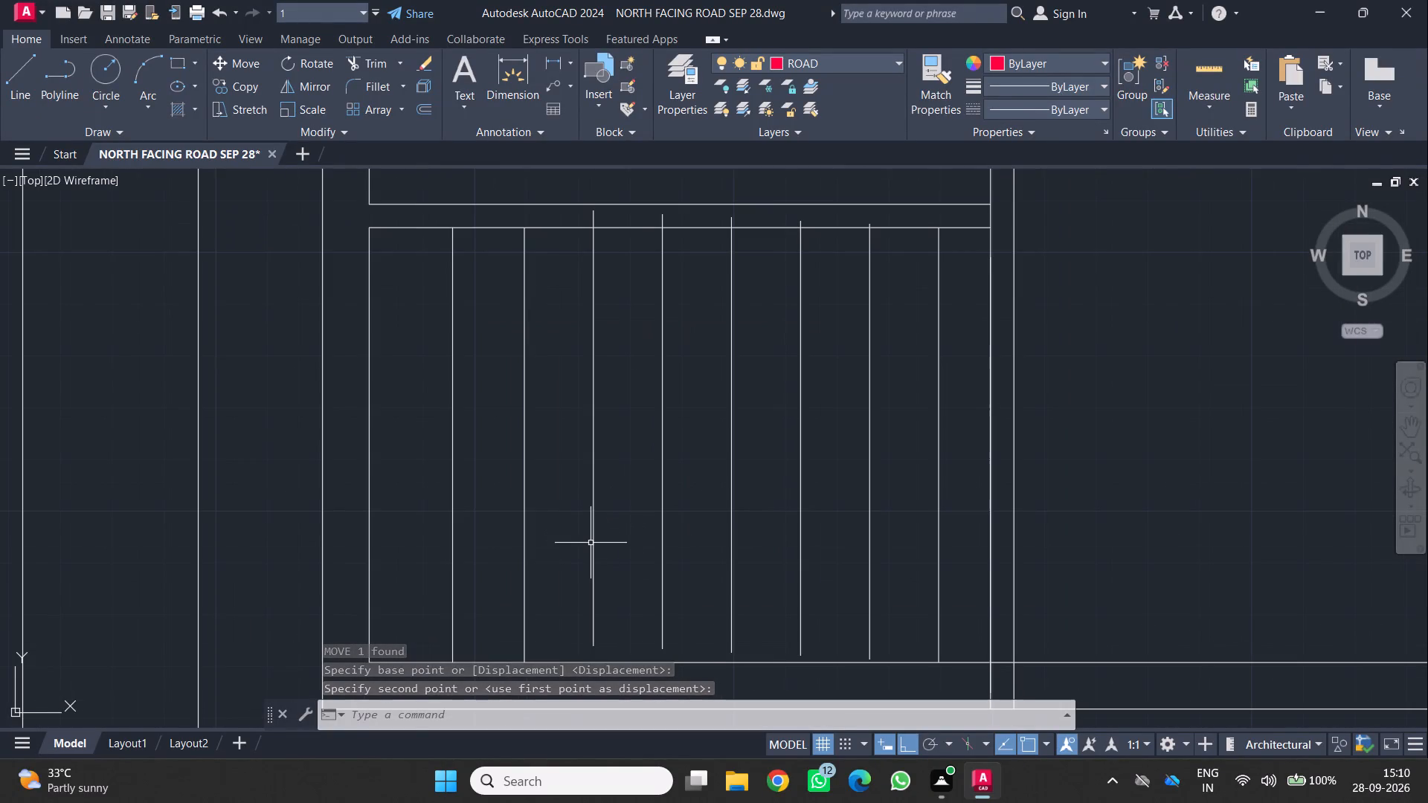
left_click(591, 543)
key("m")
key("Return")
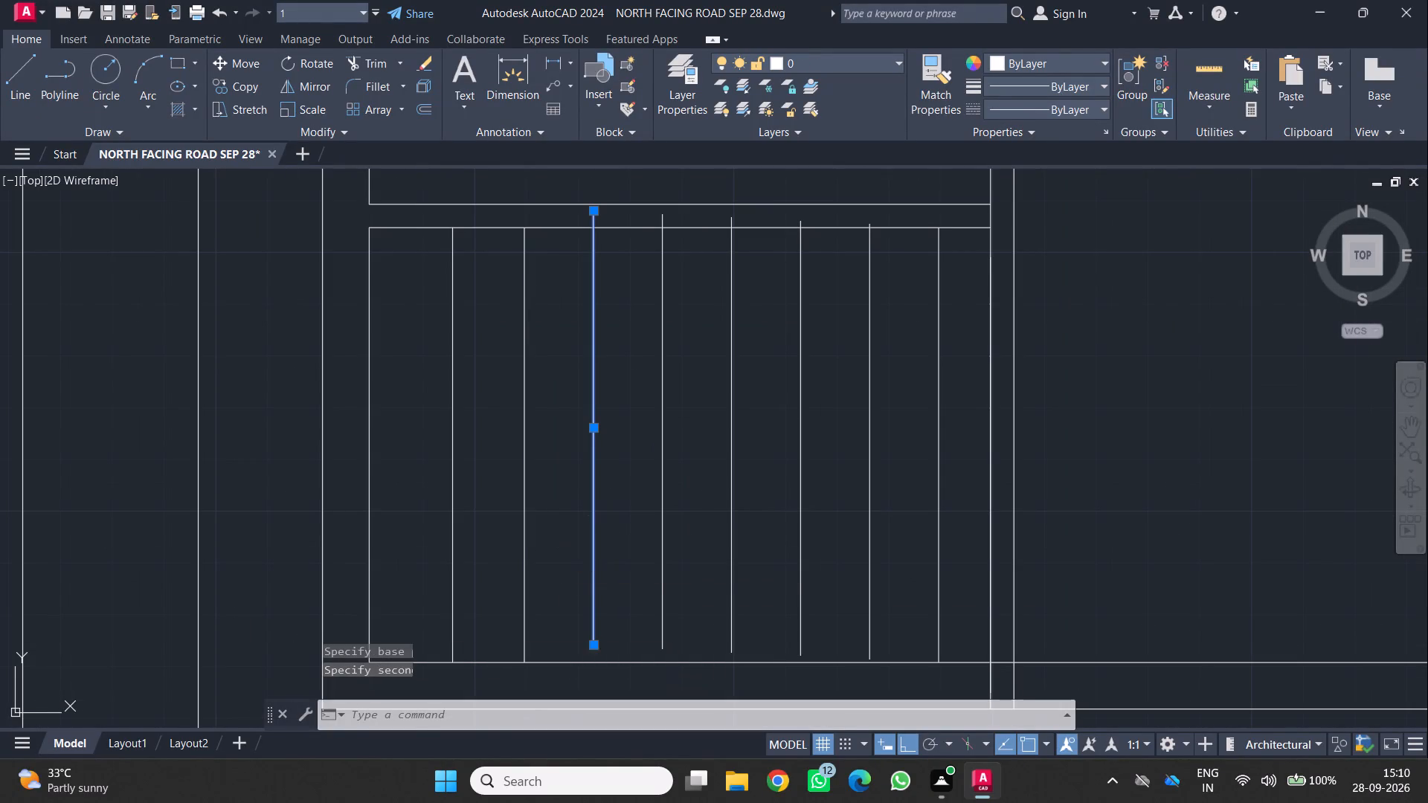
left_click(591, 646)
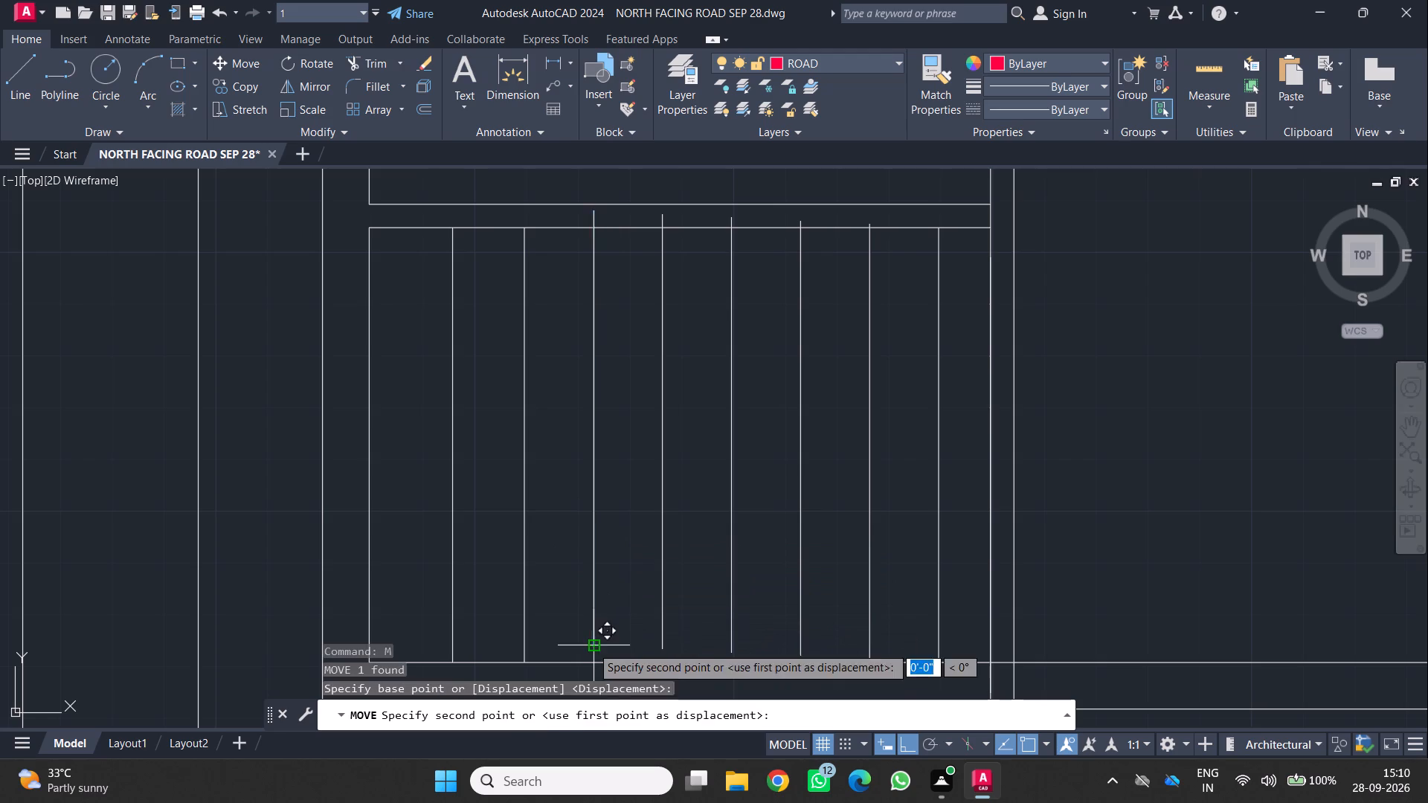
scroll(593, 659, "up", 2)
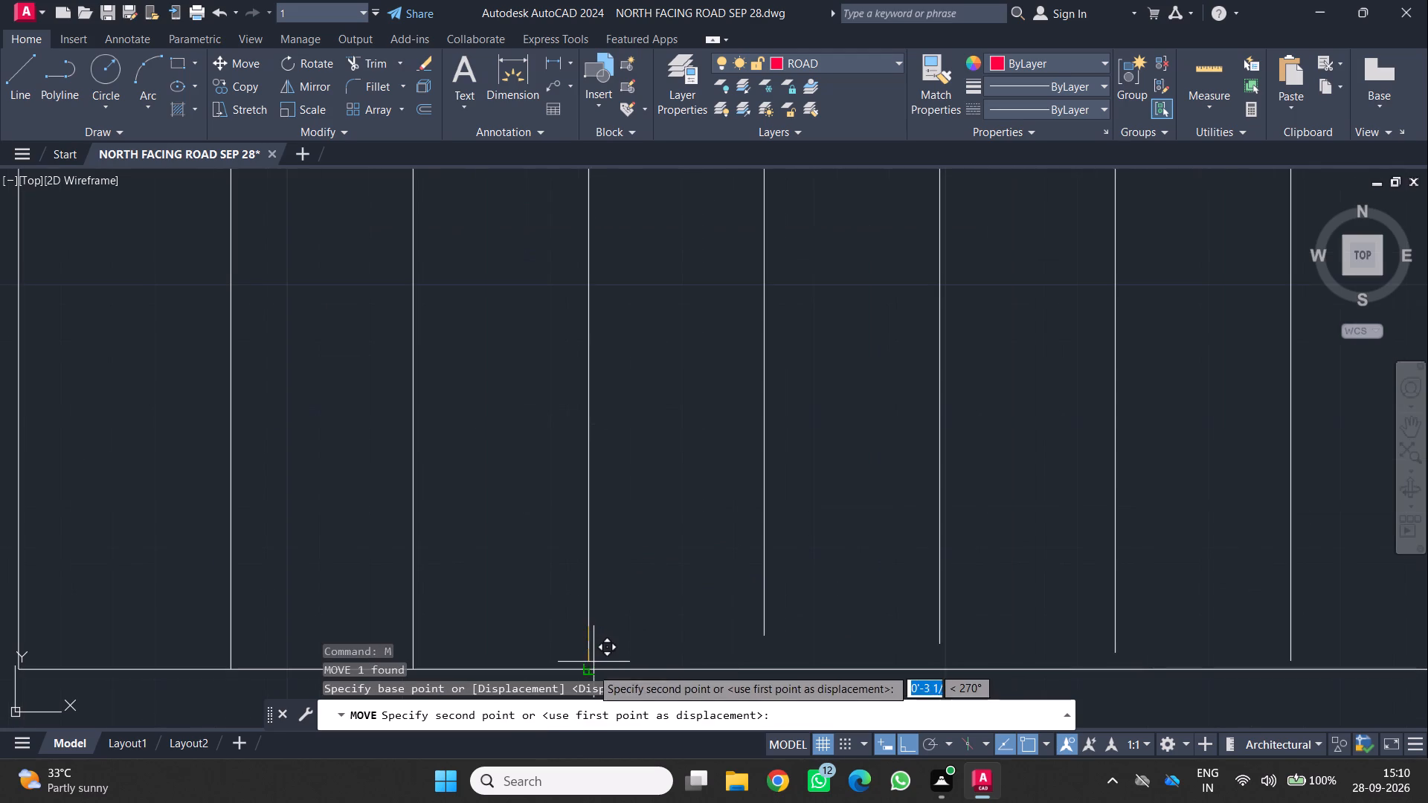
left_click(589, 671)
Move the fourth array line straight down about 2 5/8" so its lower end sits on the lower wall's inner line.
scroll(650, 643, "down", 3)
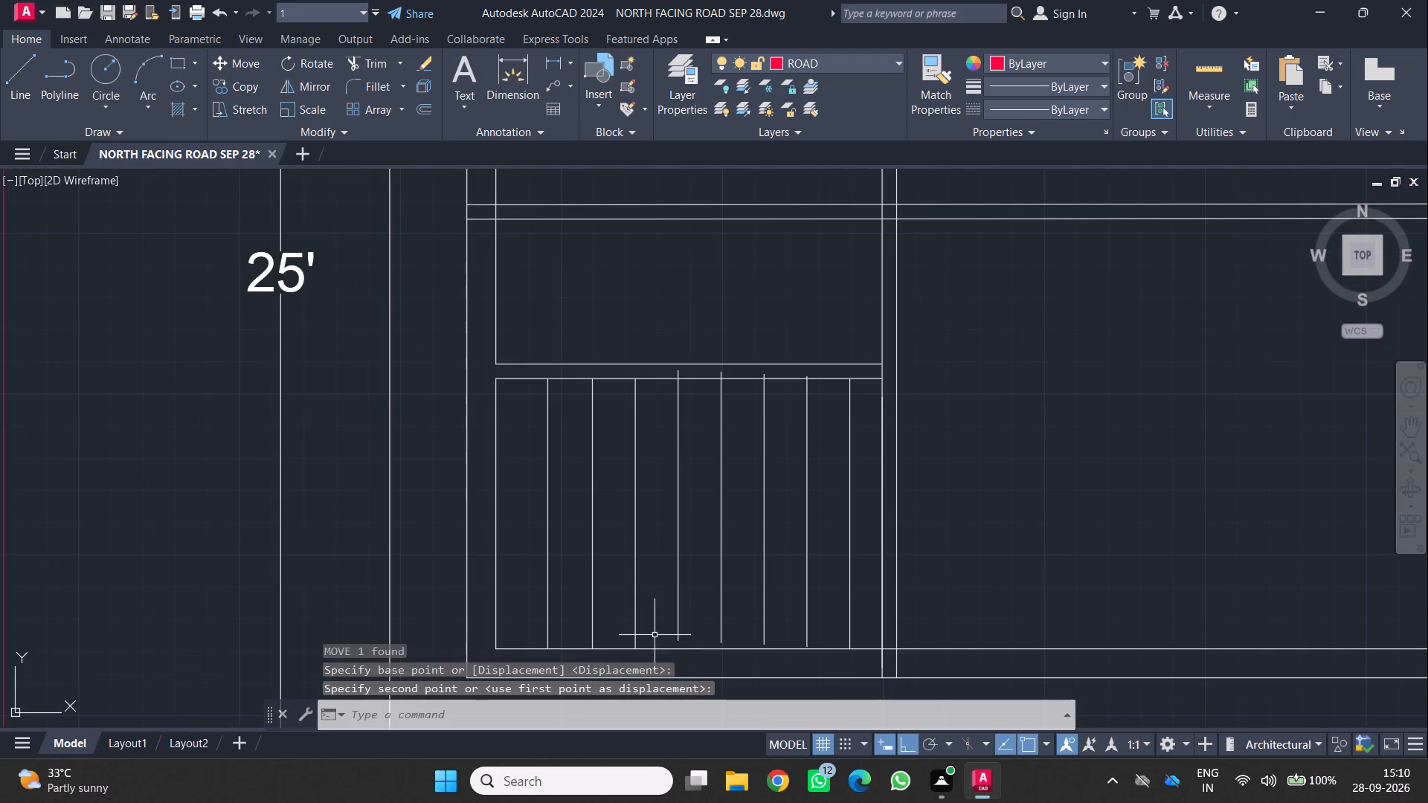
scroll(654, 635, "up", 1)
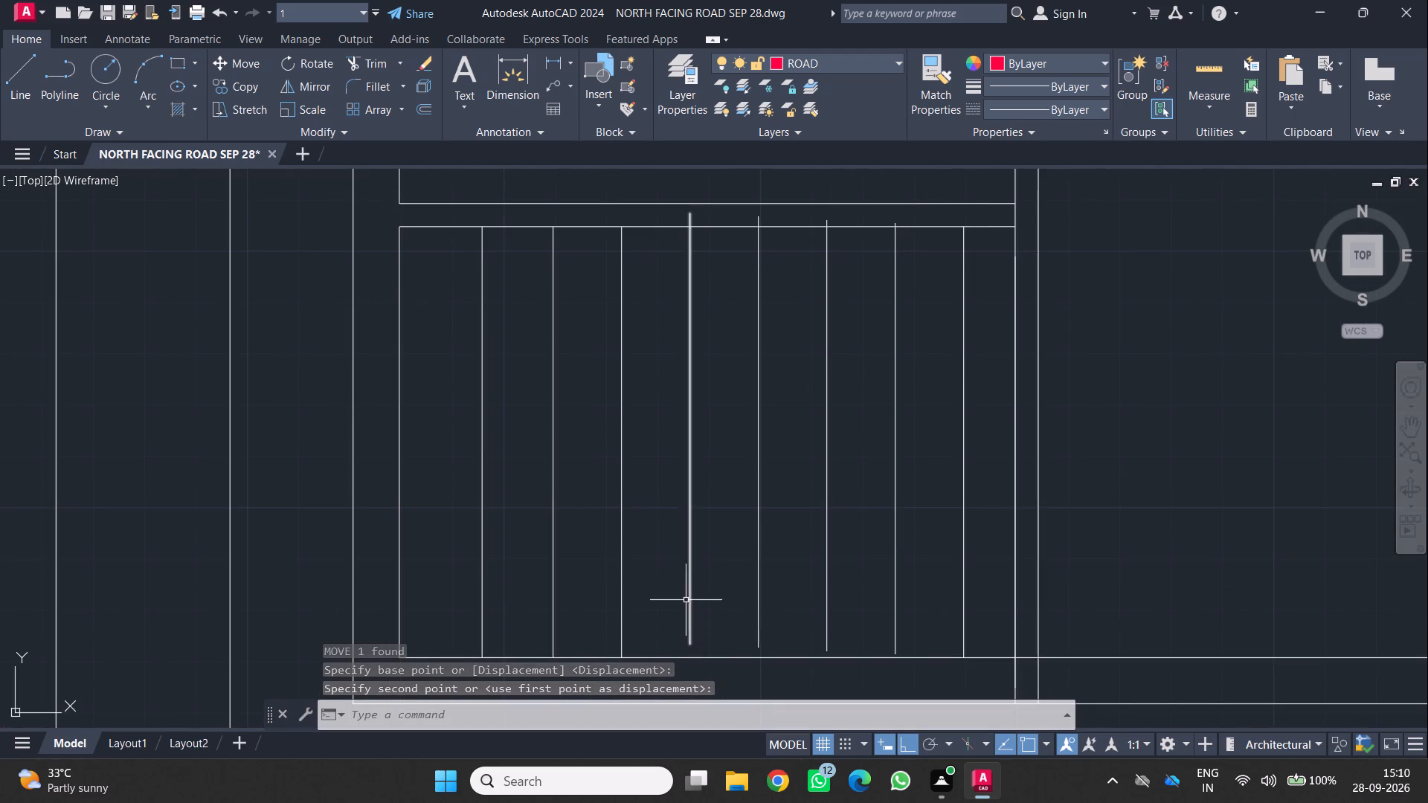
left_click(691, 622)
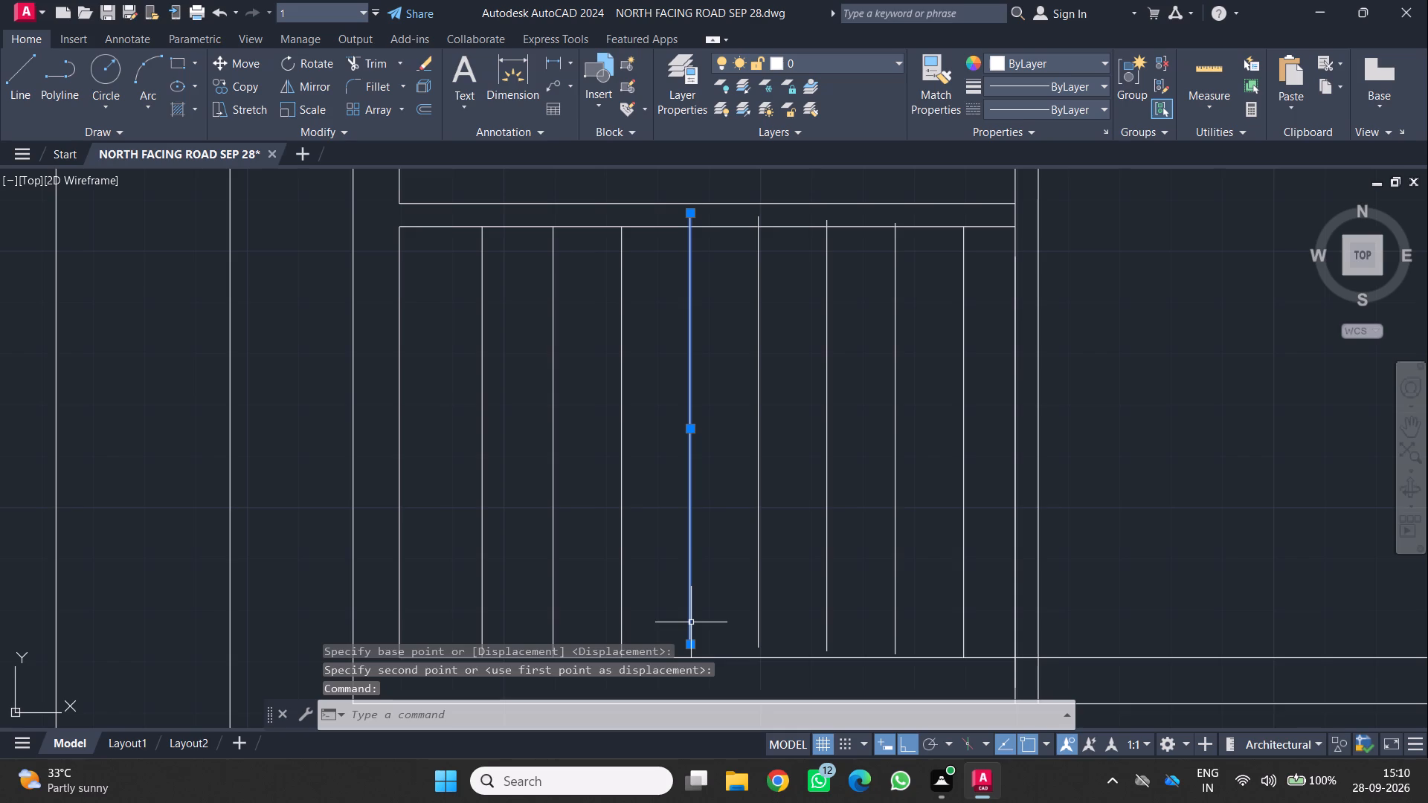
key("m")
key("Return")
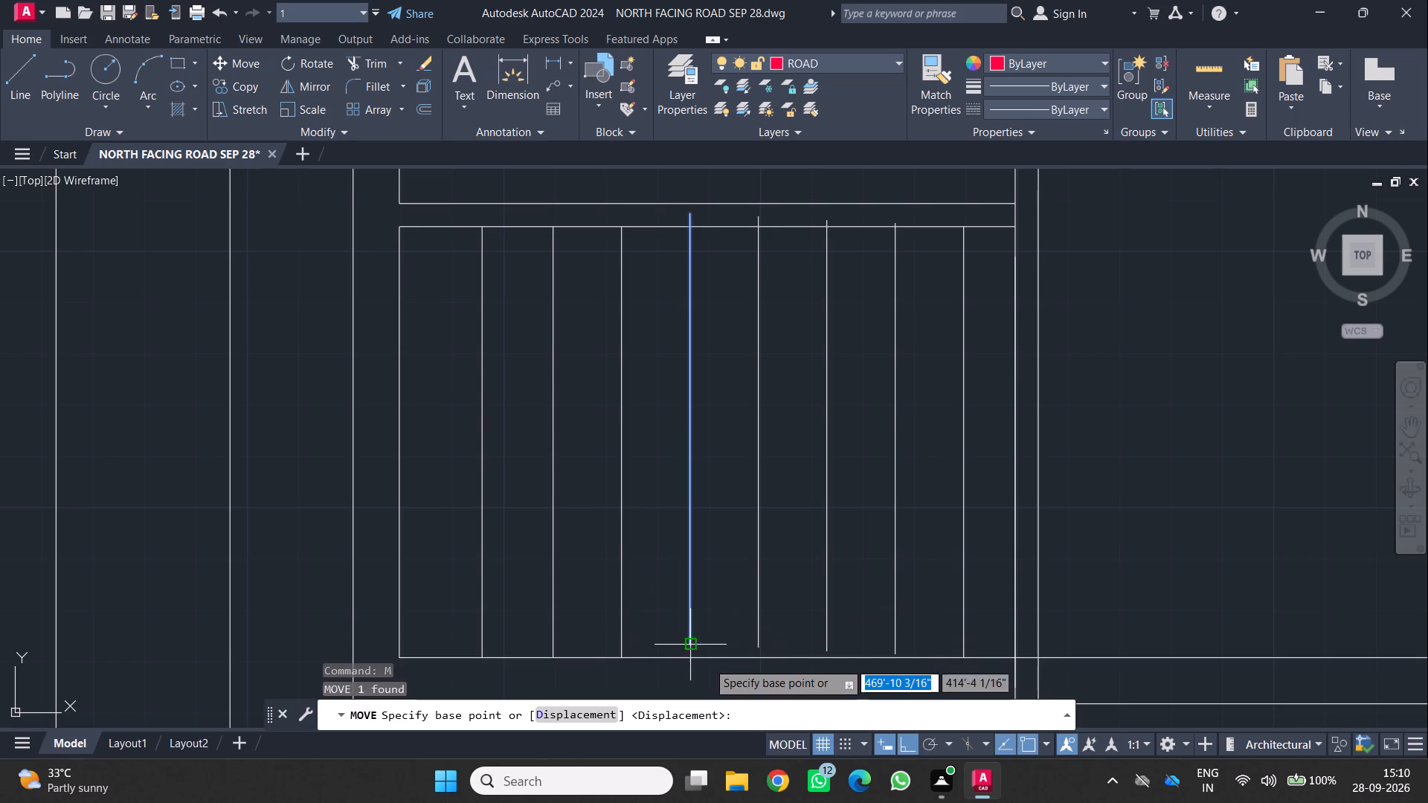
left_click(693, 645)
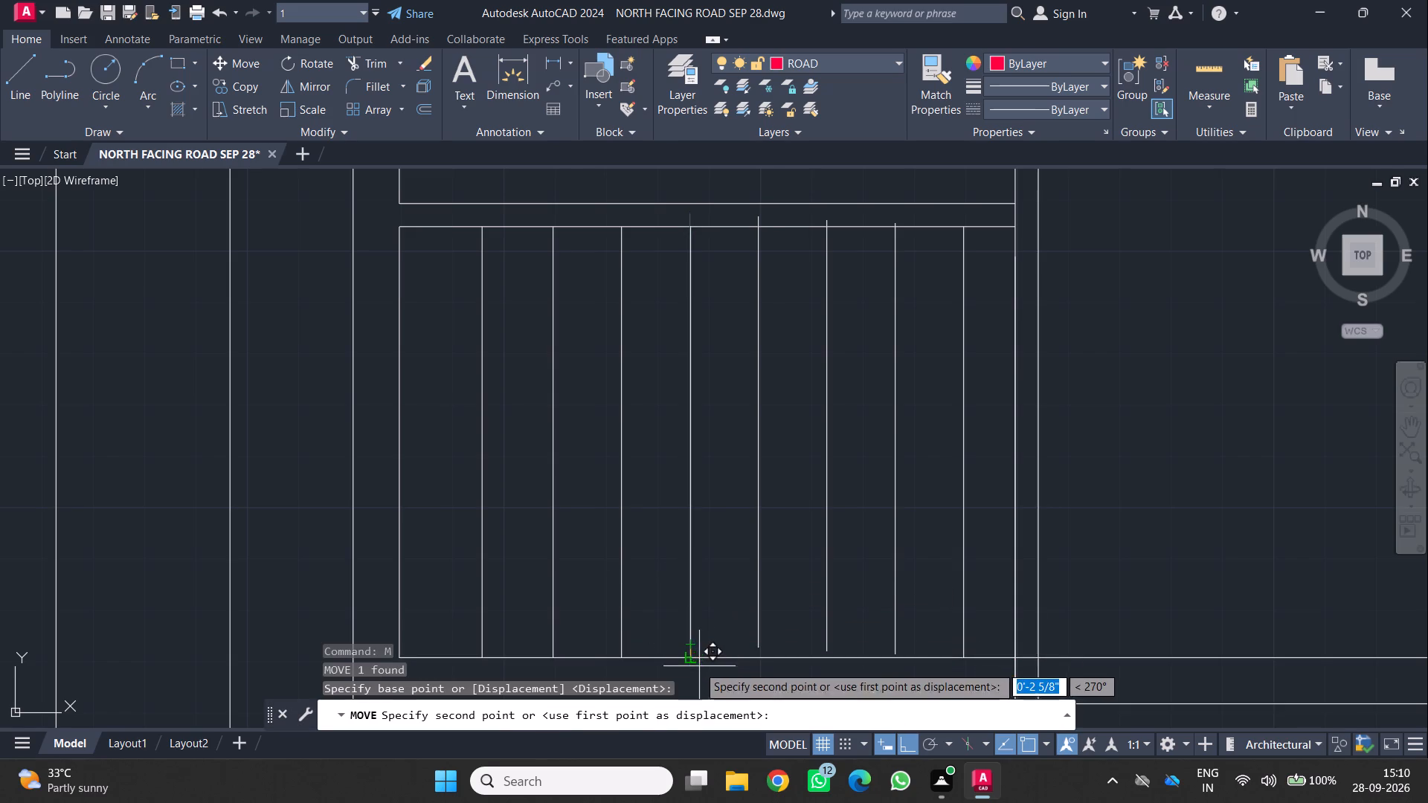
scroll(695, 664, "up", 3)
left_click(665, 633)
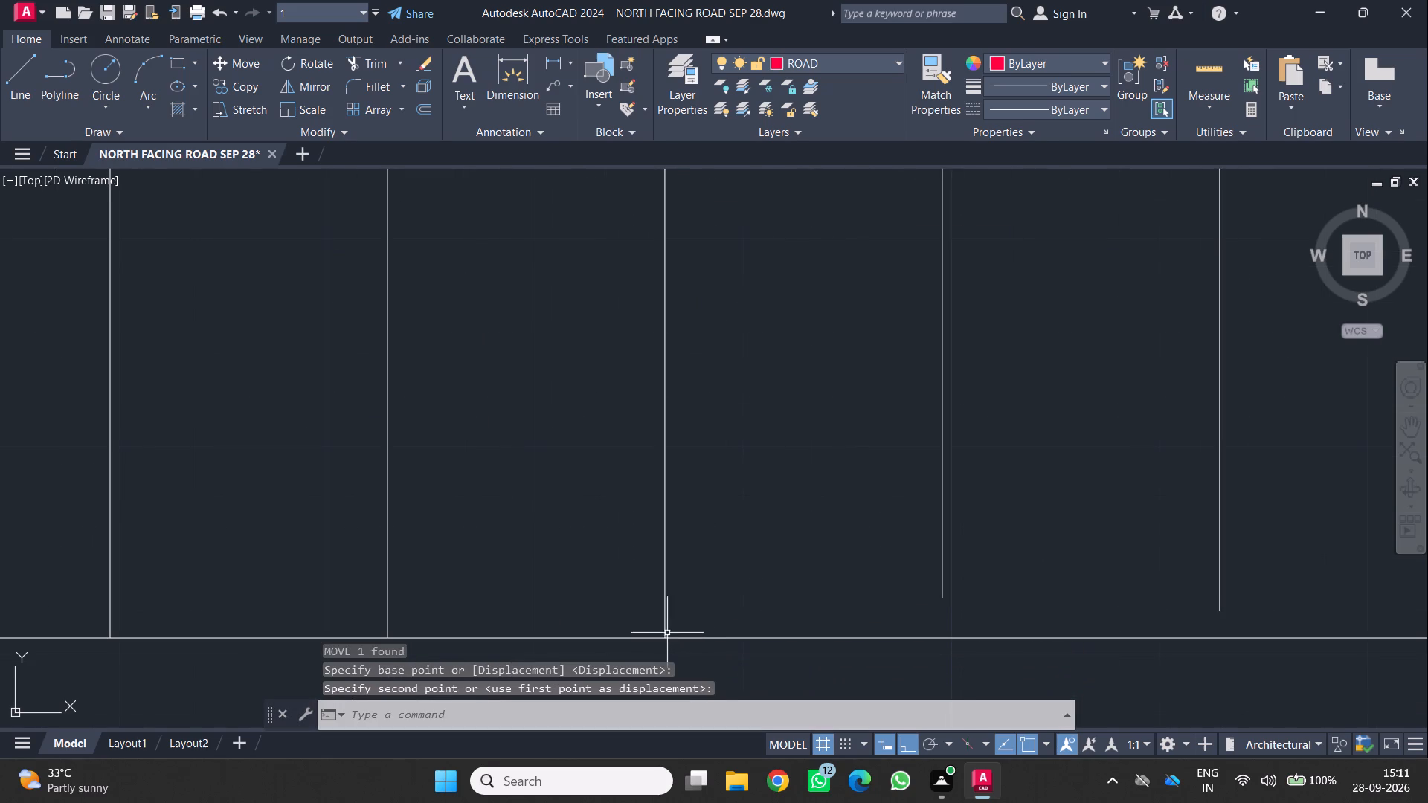
Move the fifth array line straight down from its lower endpoint to meet the lower wall's inner line.
scroll(945, 580, "down", 4)
scroll(943, 574, "up", 1)
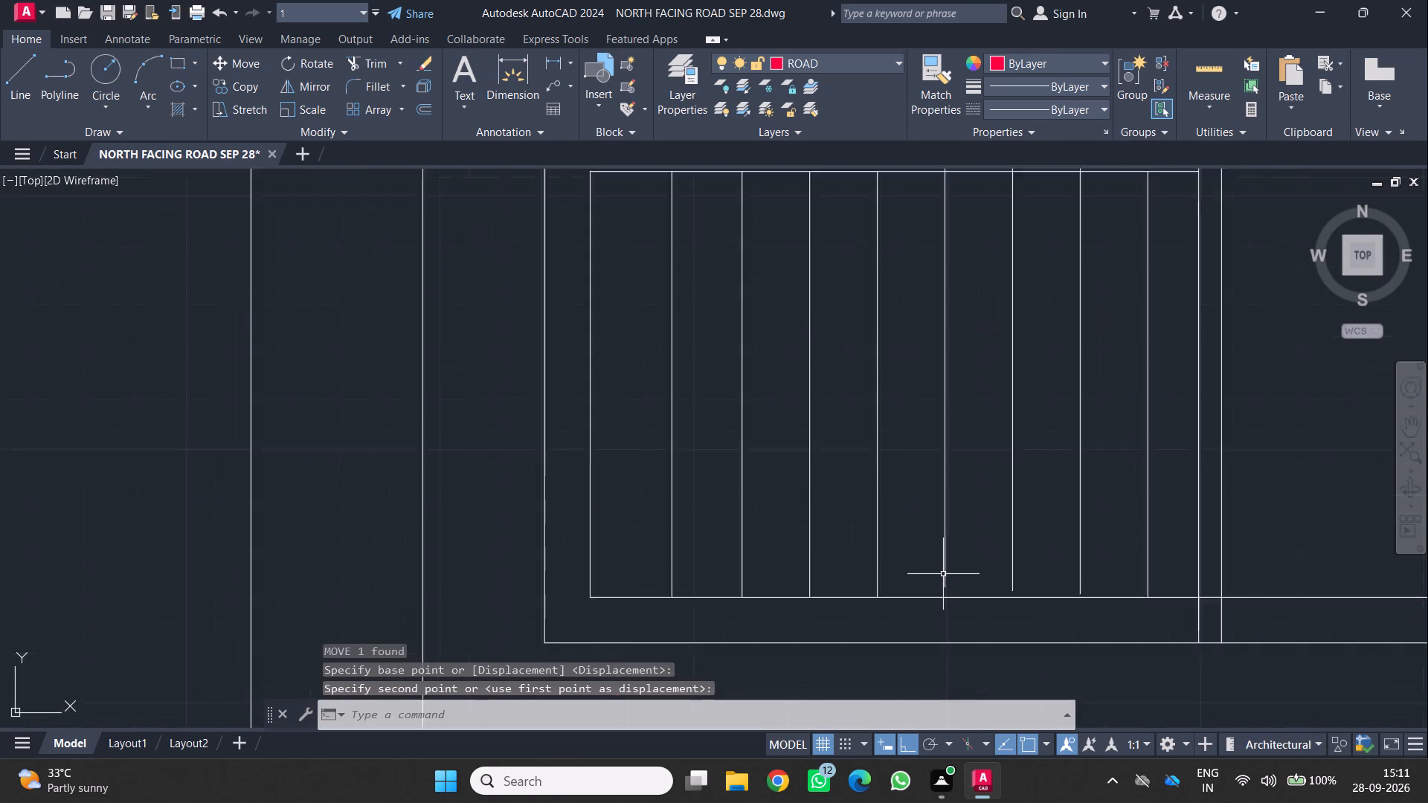
scroll(943, 574, "up", 1)
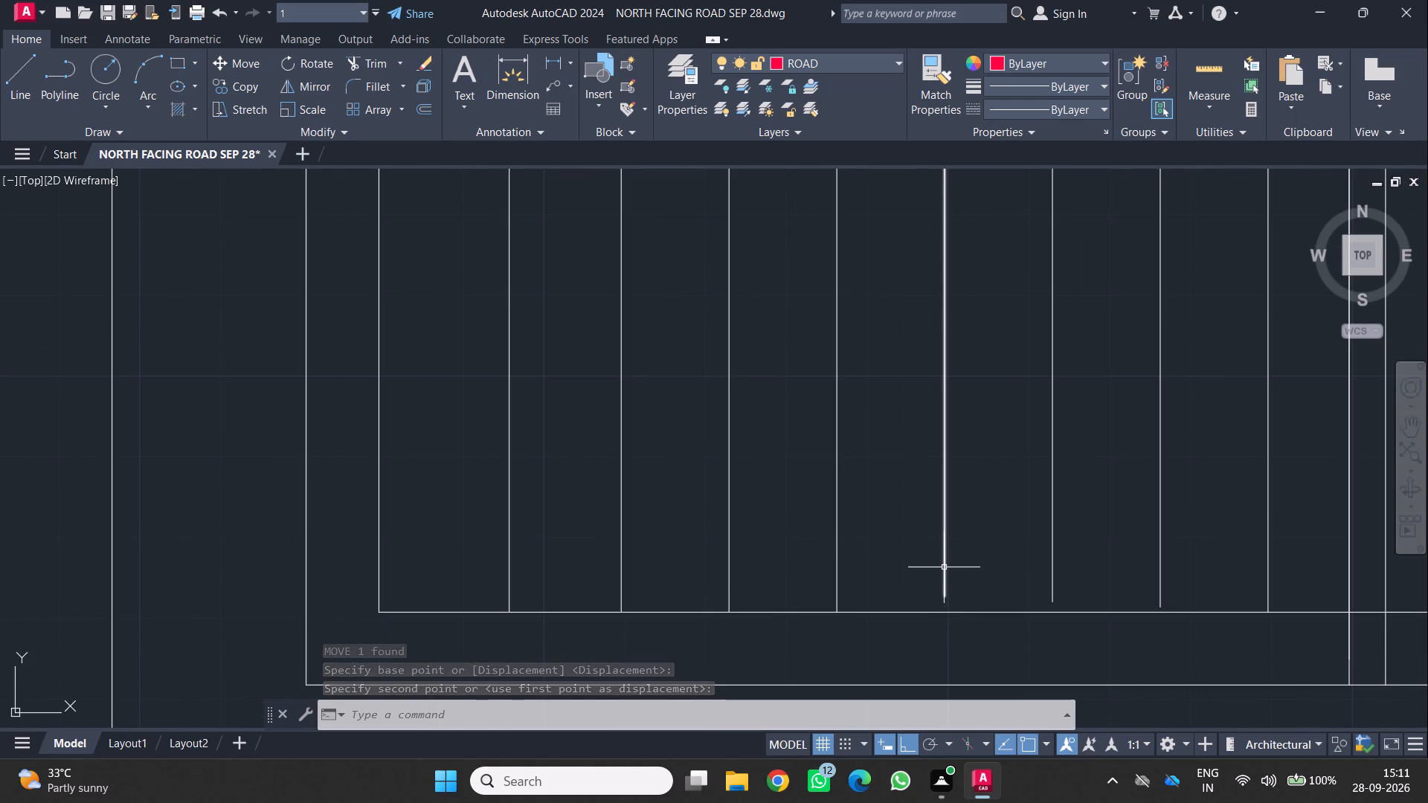
left_click(944, 567)
key("m")
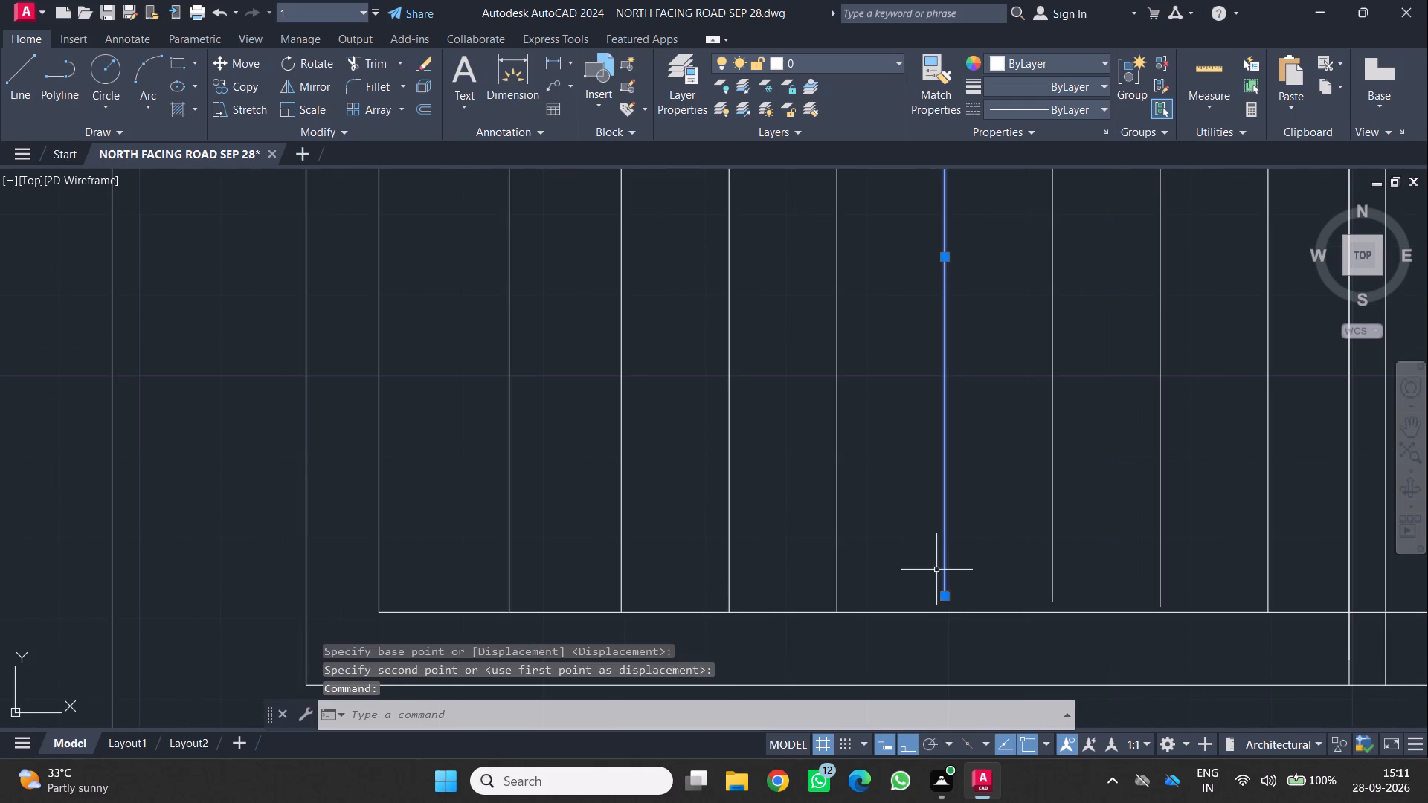
key("Return")
scroll(911, 616, "up", 1)
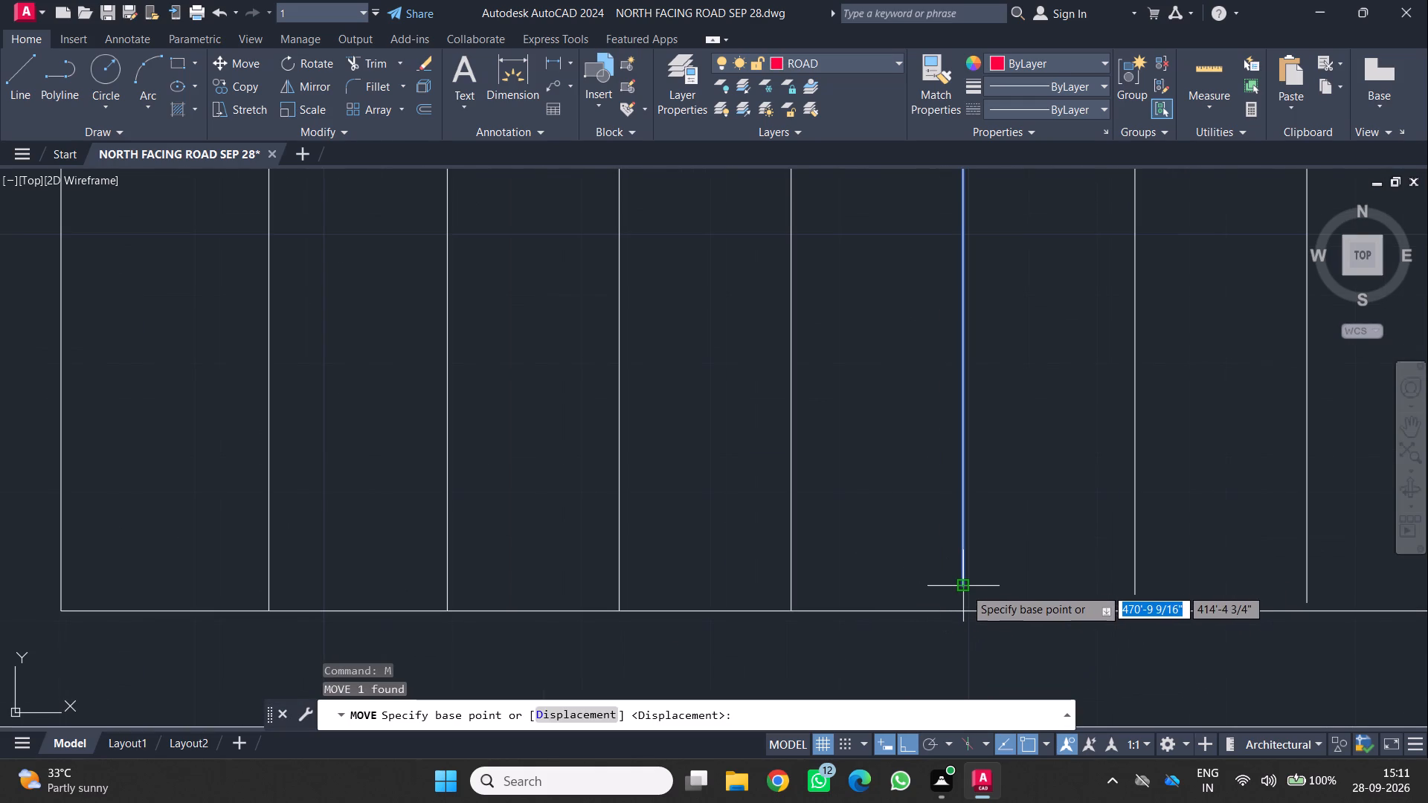
left_click(966, 589)
left_click(966, 613)
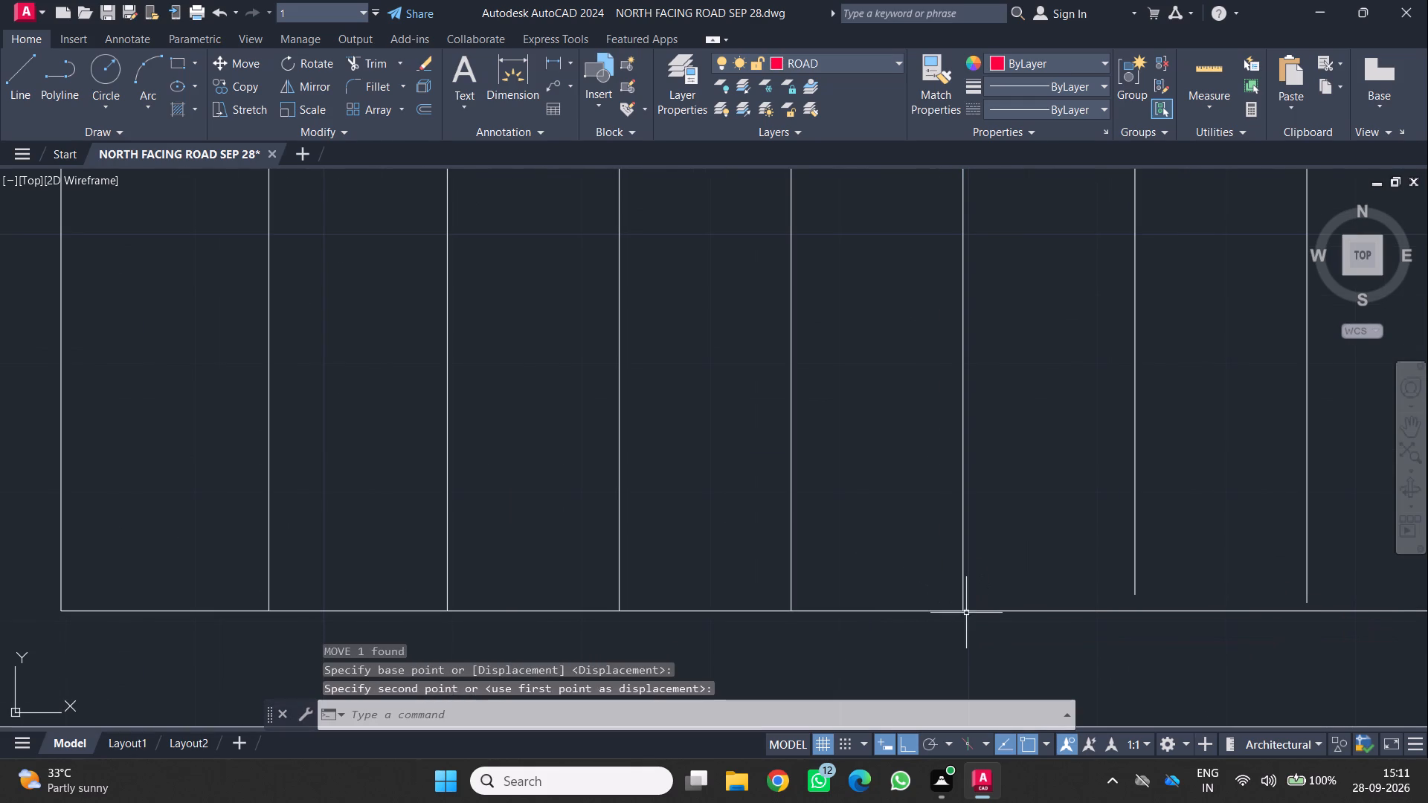
Move the sixth array line straight down from its lower endpoint to meet the lower wall's inner line.
scroll(1180, 588, "up", 1)
scroll(1180, 588, "down", 2)
middle_click_drag(1180, 588, 1005, 589)
scroll(1005, 589, "down", 1)
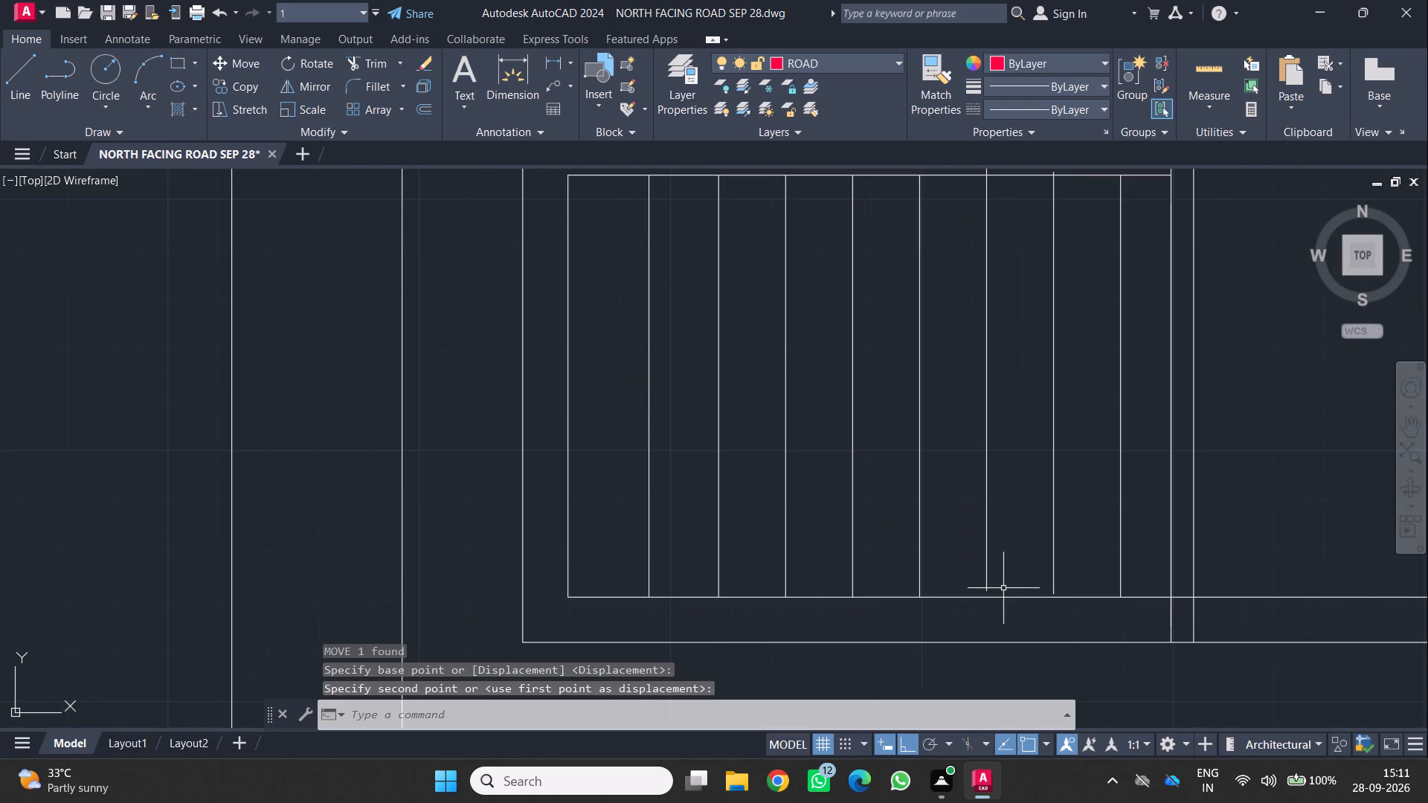
scroll(979, 587, "up", 2)
left_click(996, 574)
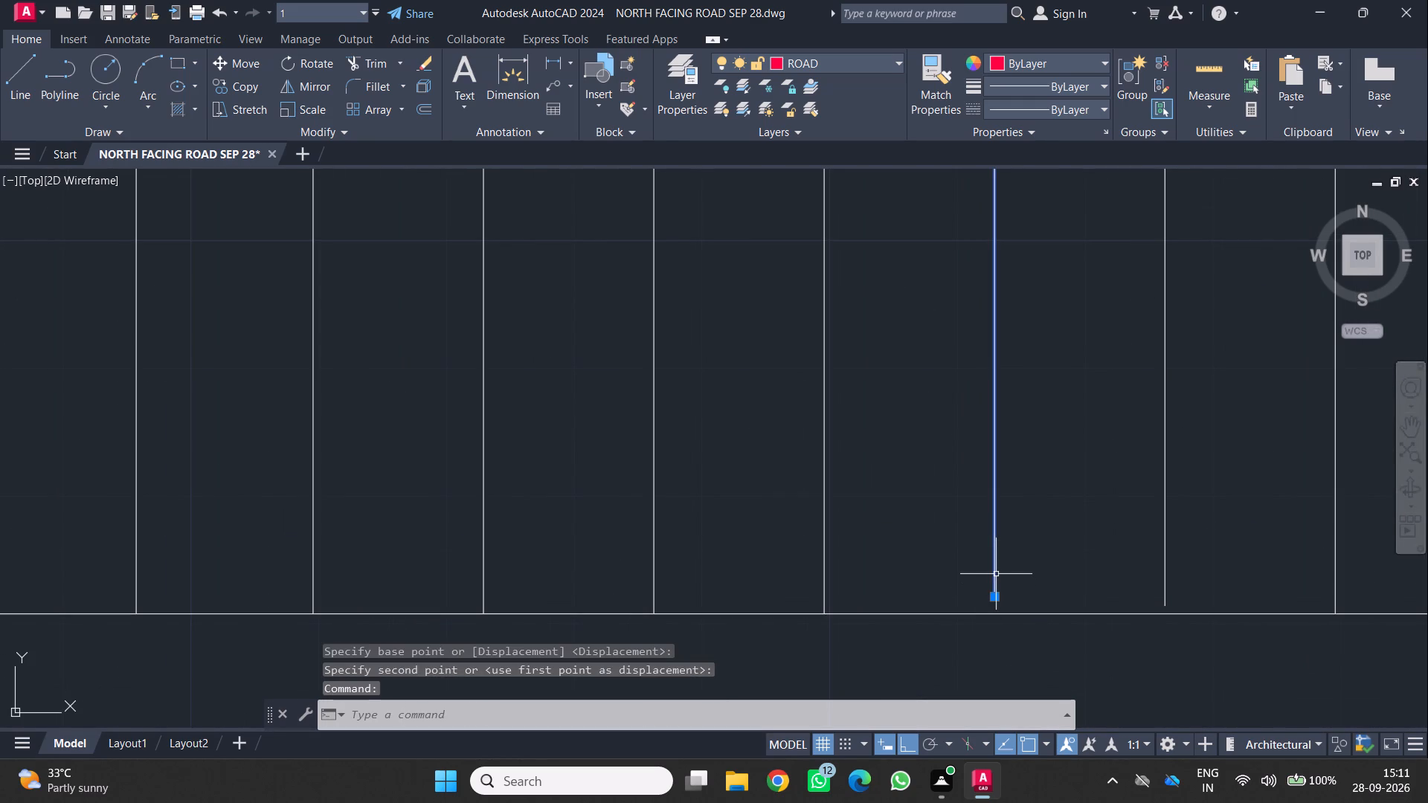
key("m")
key("Return")
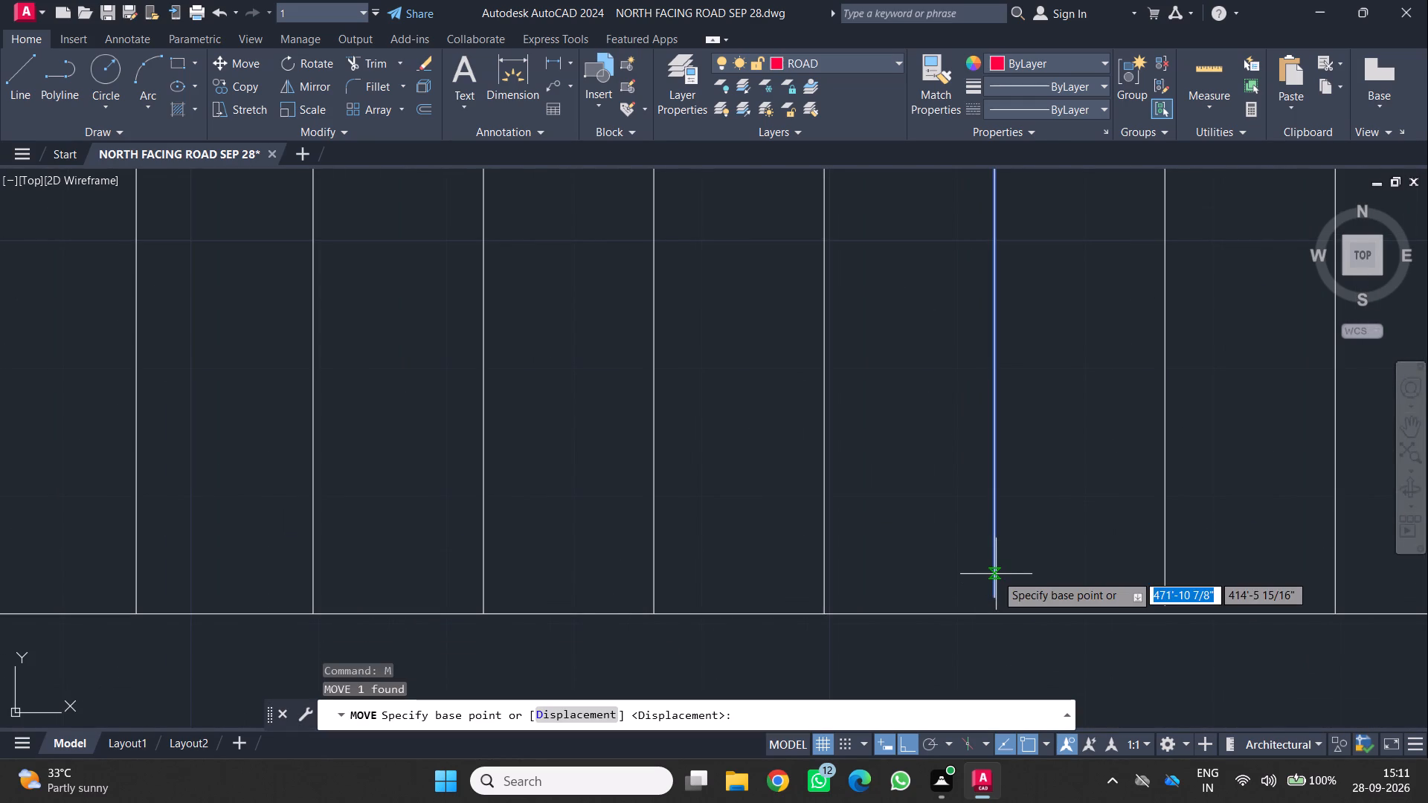
left_click(991, 596)
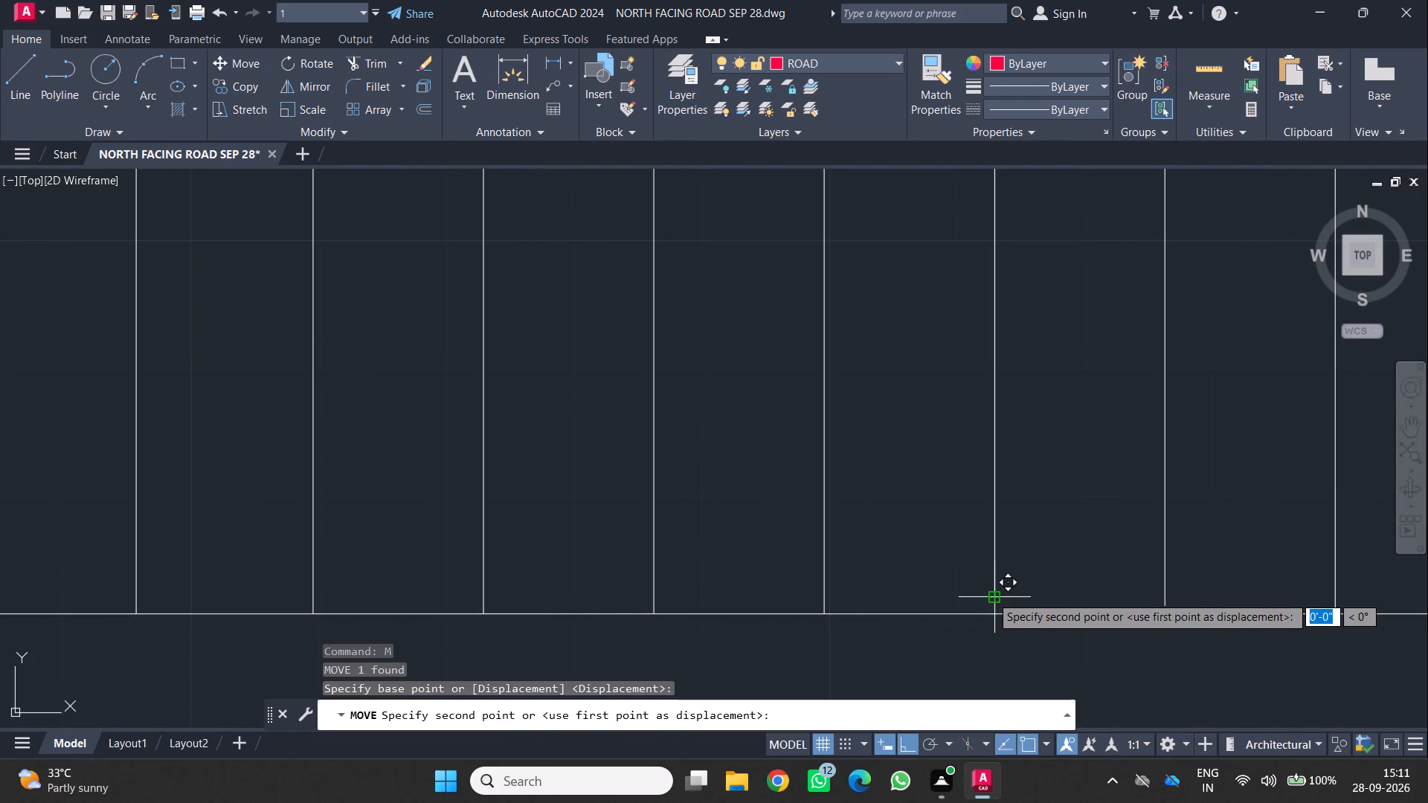
left_click(997, 616)
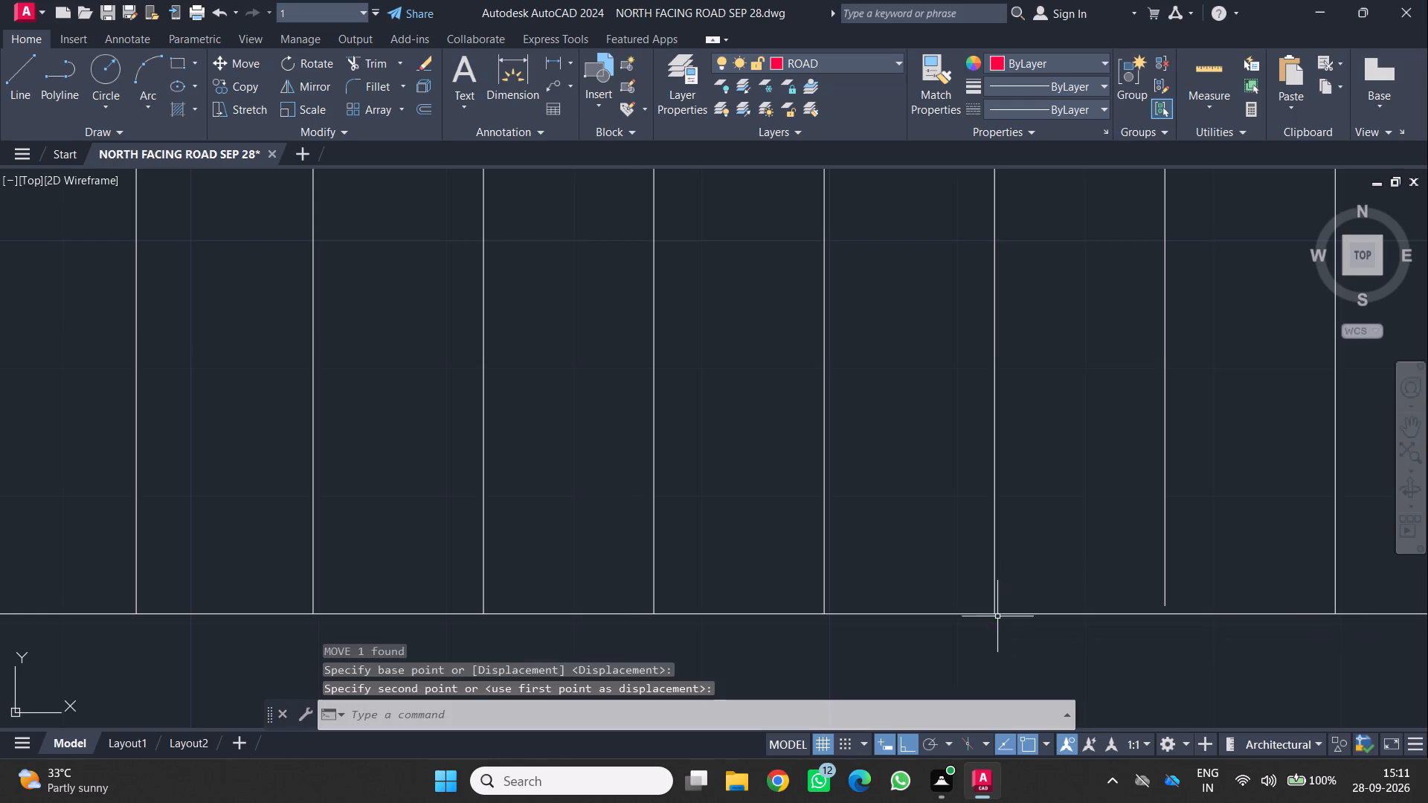
Move the seventh array line straight down about 5/8" so its lower endpoint meets the lower wall's inner line.
scroll(1102, 605, "down", 1)
scroll(1143, 594, "up", 1)
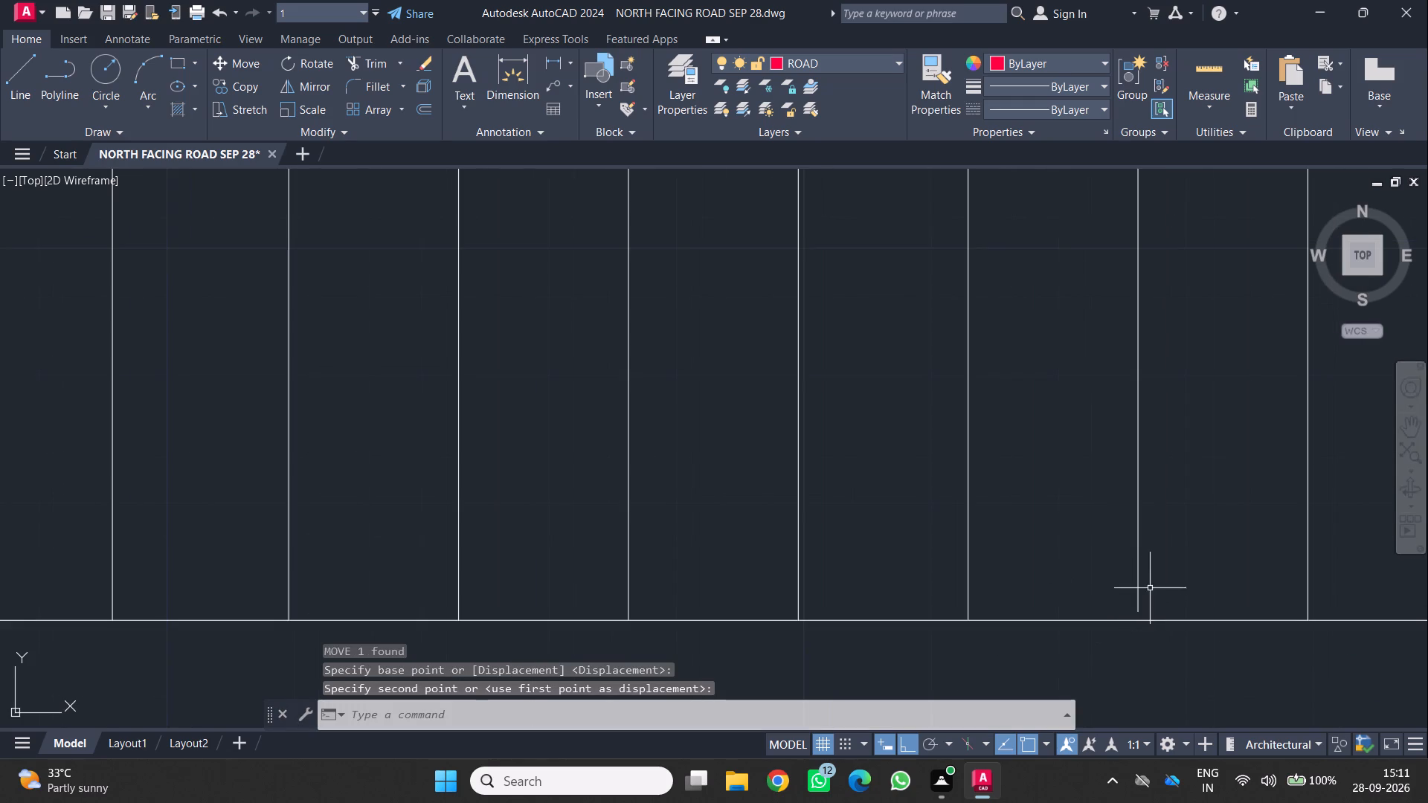
left_click(1137, 588)
key("m")
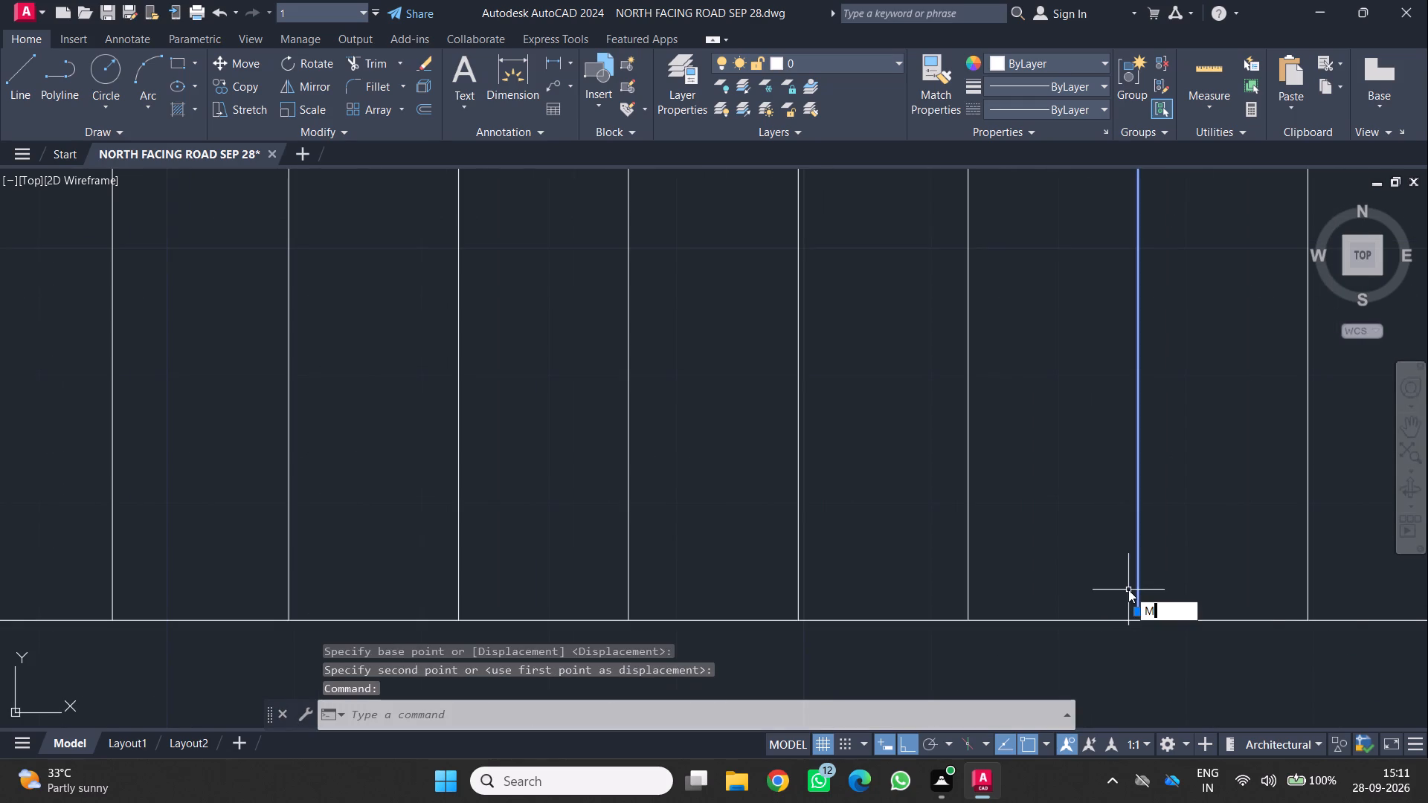
key("Return")
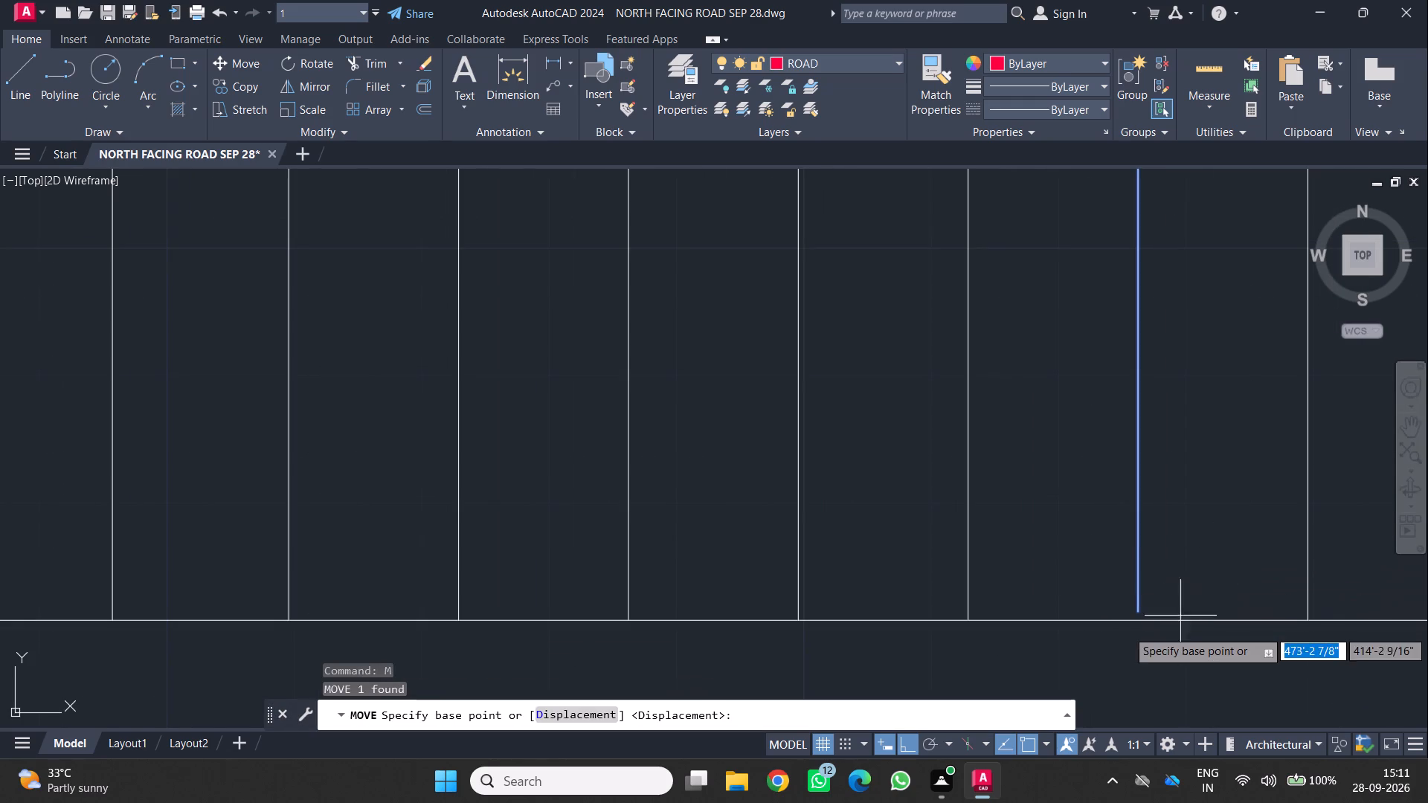
scroll(1172, 630, "up", 3)
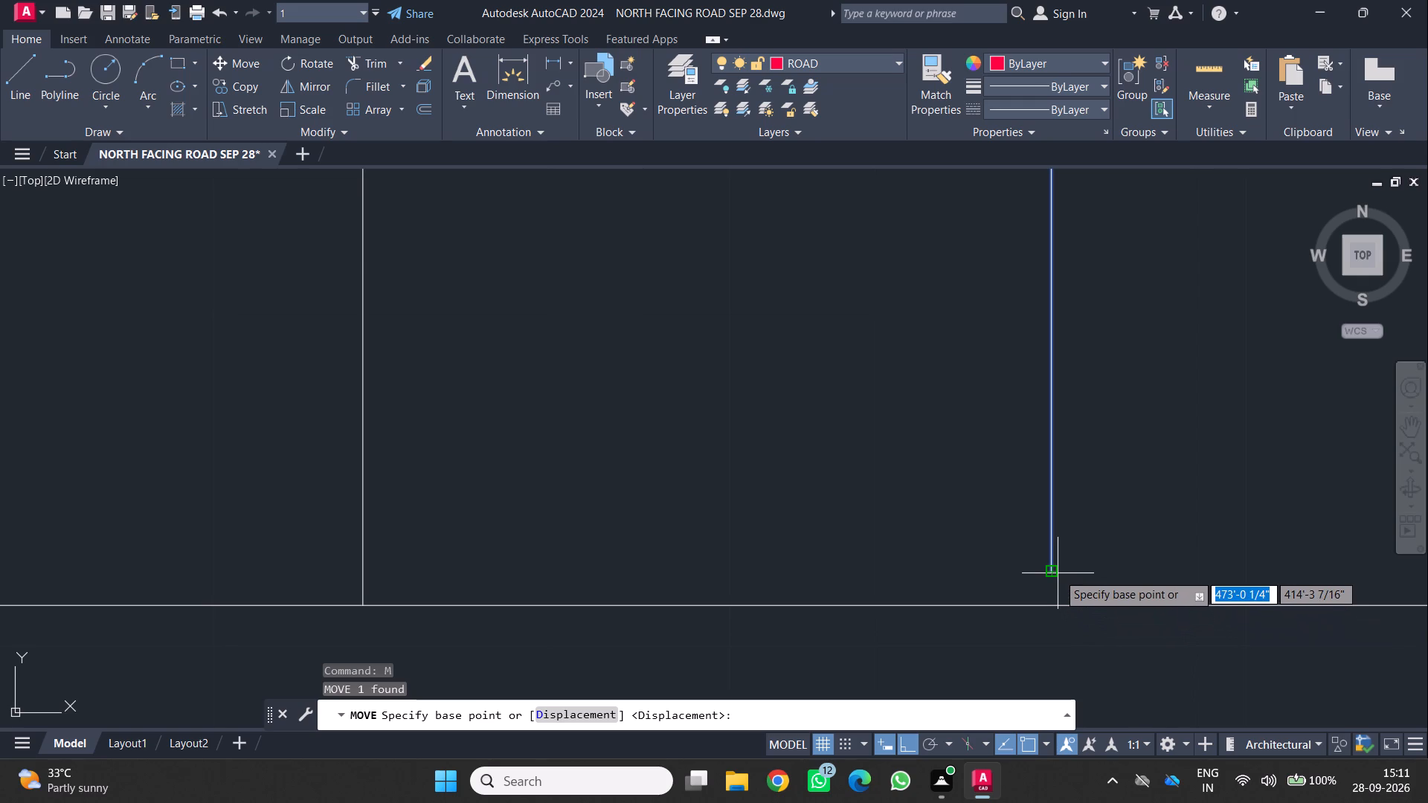
left_click(1047, 568)
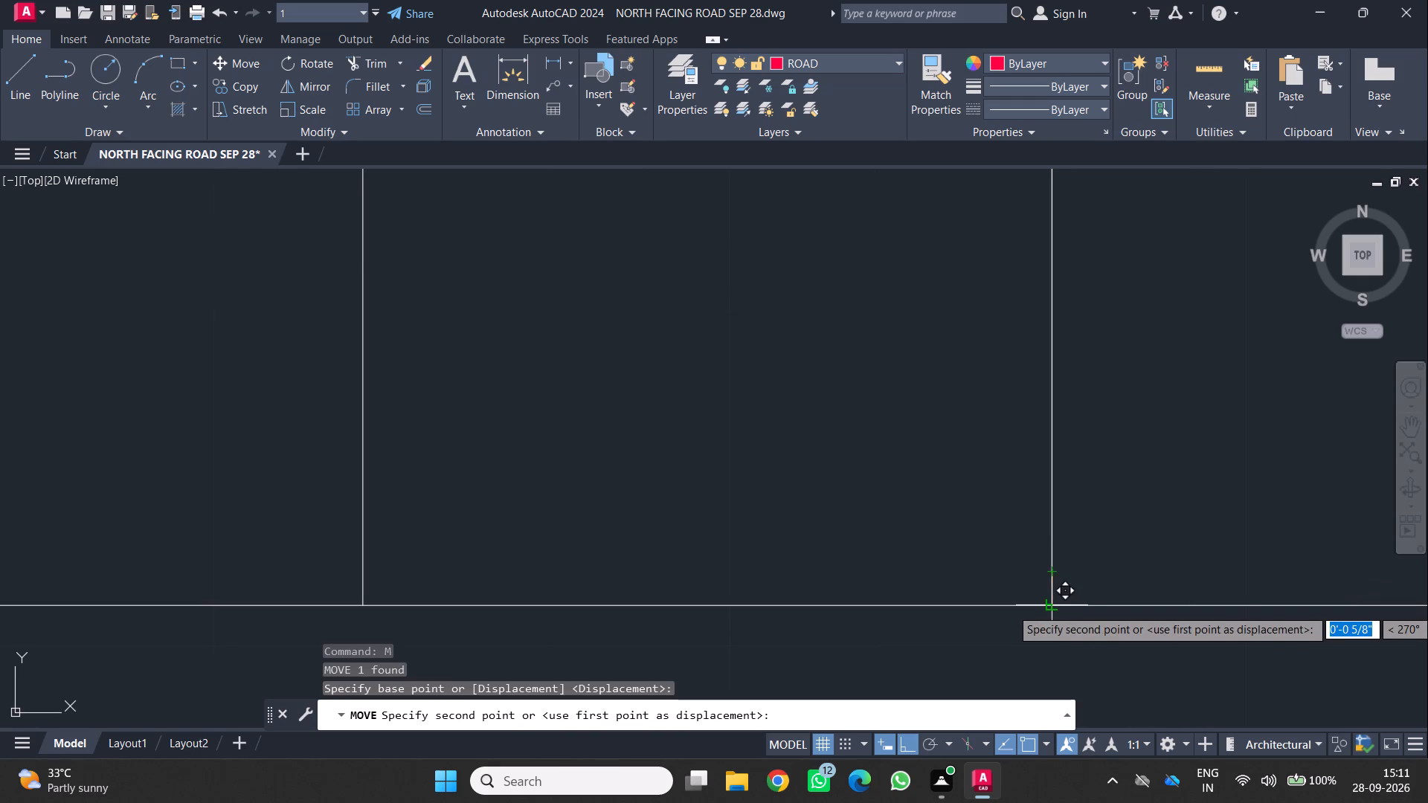
left_click(1052, 608)
Save the drawing.
scroll(1070, 616, "down", 8)
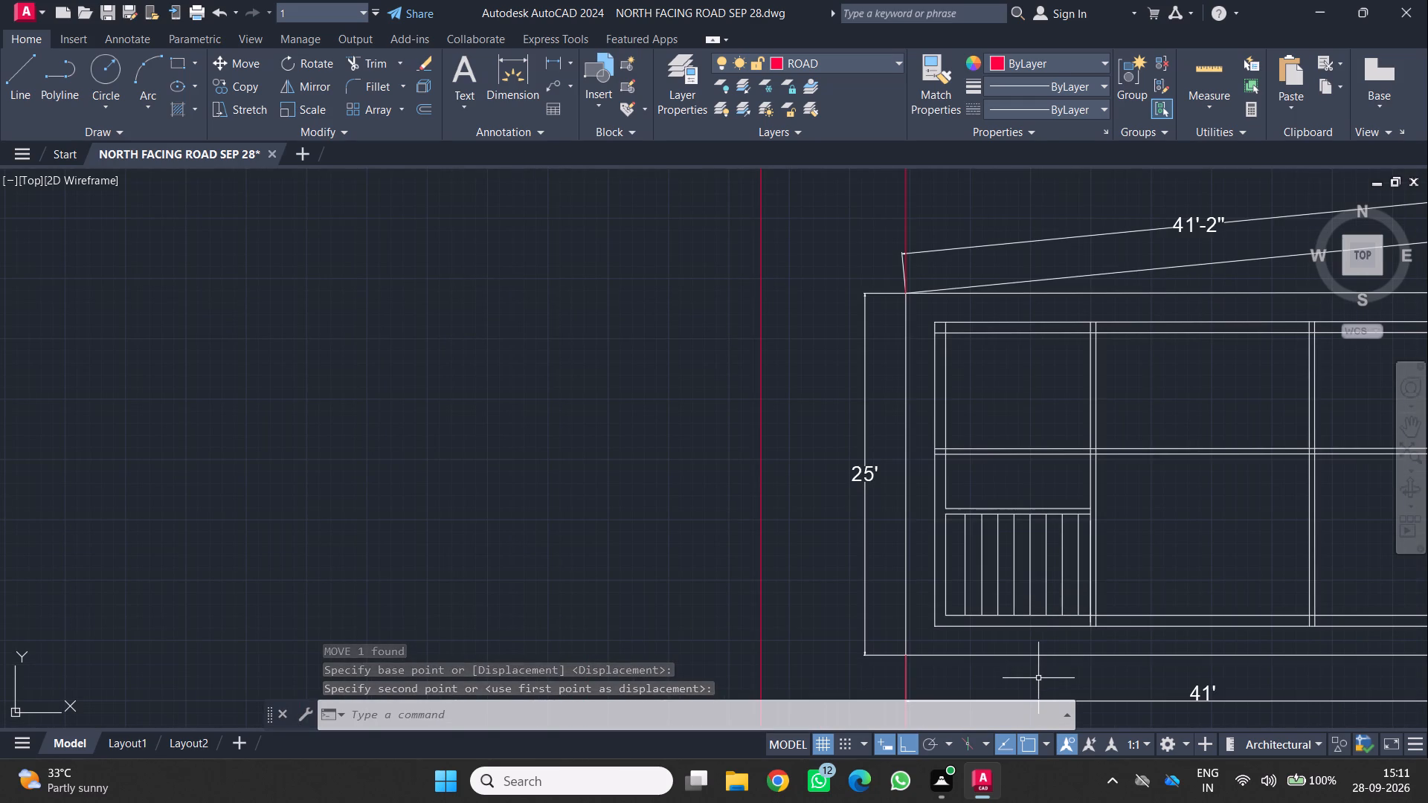
key("ctrl+s")
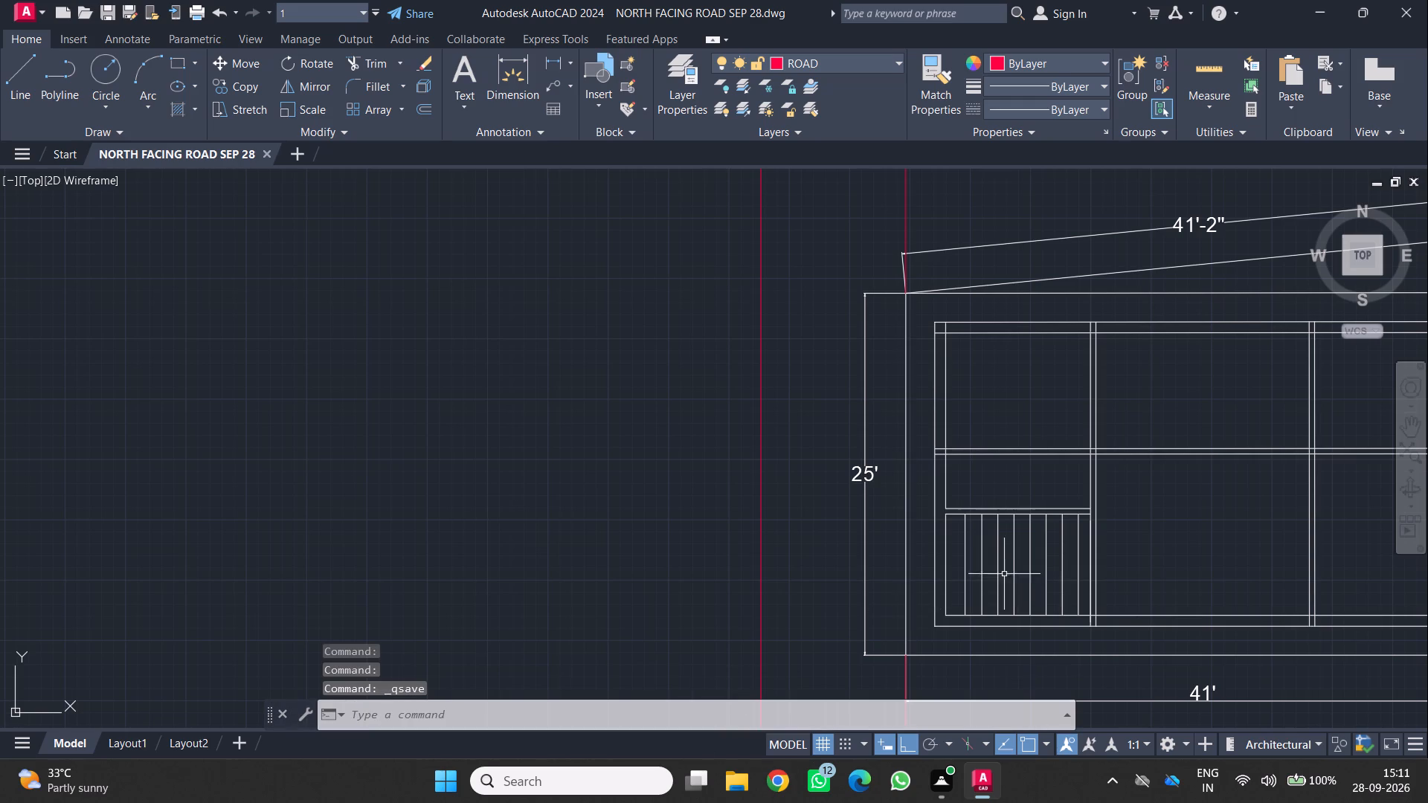
Offset the lined room's upper edge 3' downward and the lower wall's inner line 3' upward, across the vertical lines.
middle_click_drag(986, 567, 616, 451)
scroll(616, 449, "up", 1)
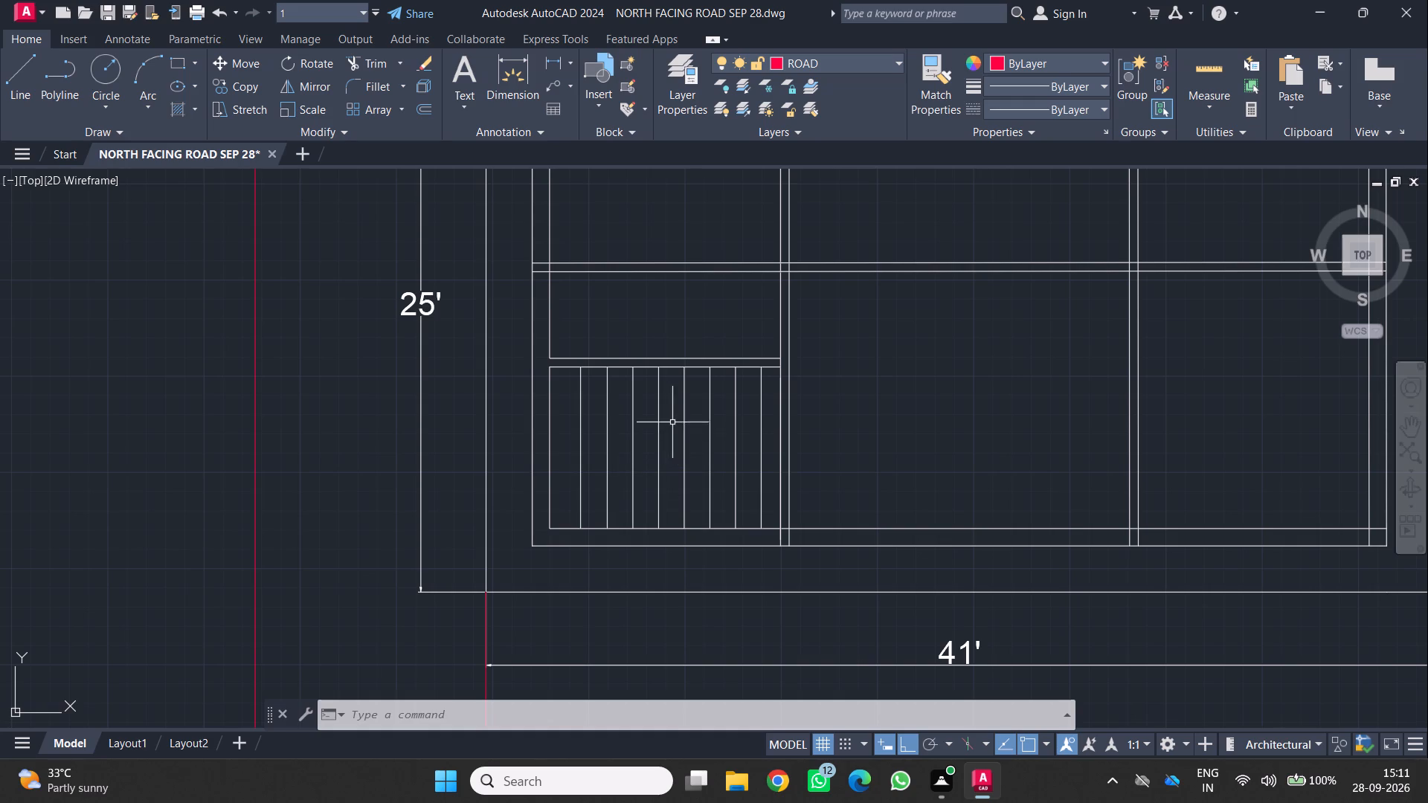
scroll(652, 366, "up", 1)
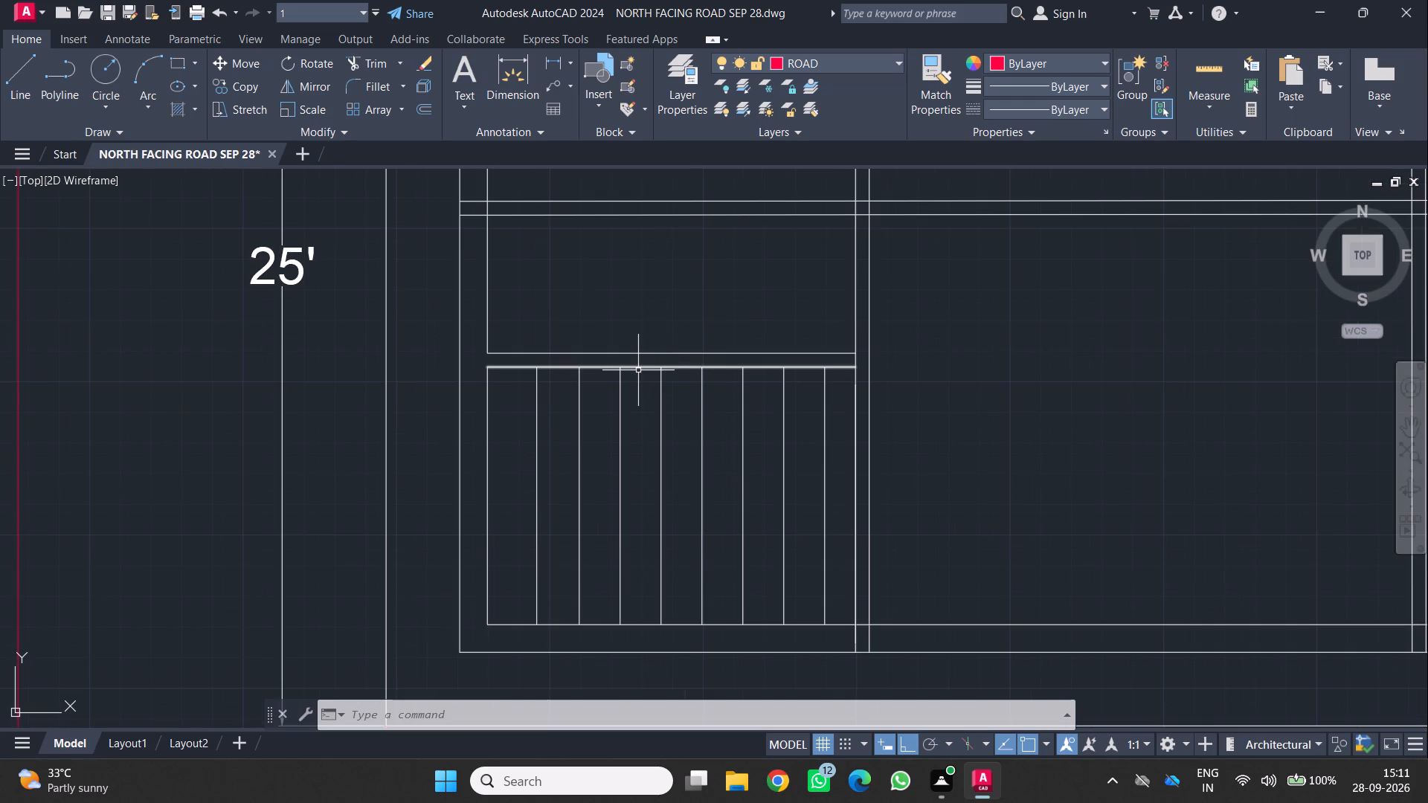
left_click(637, 367)
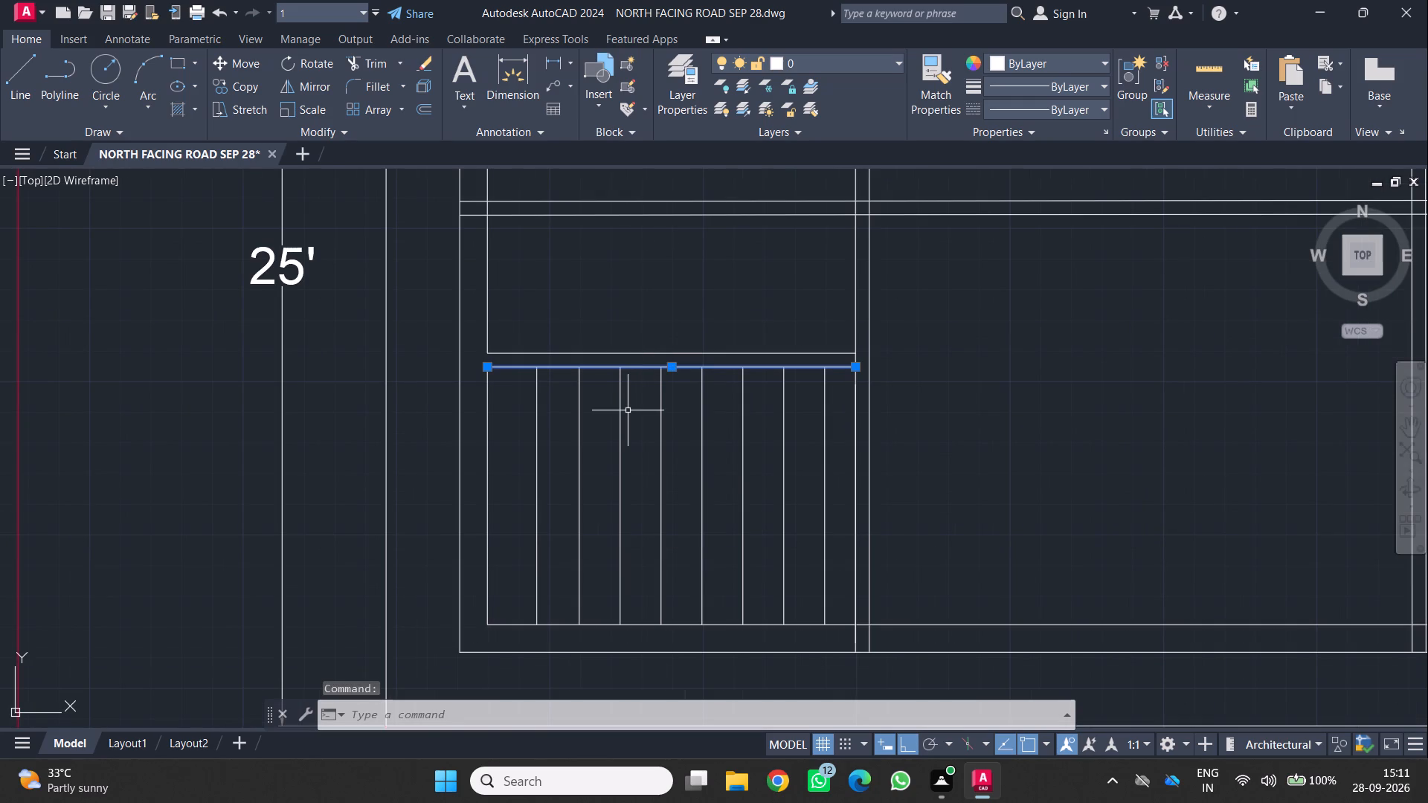
key("o")
key("Return")
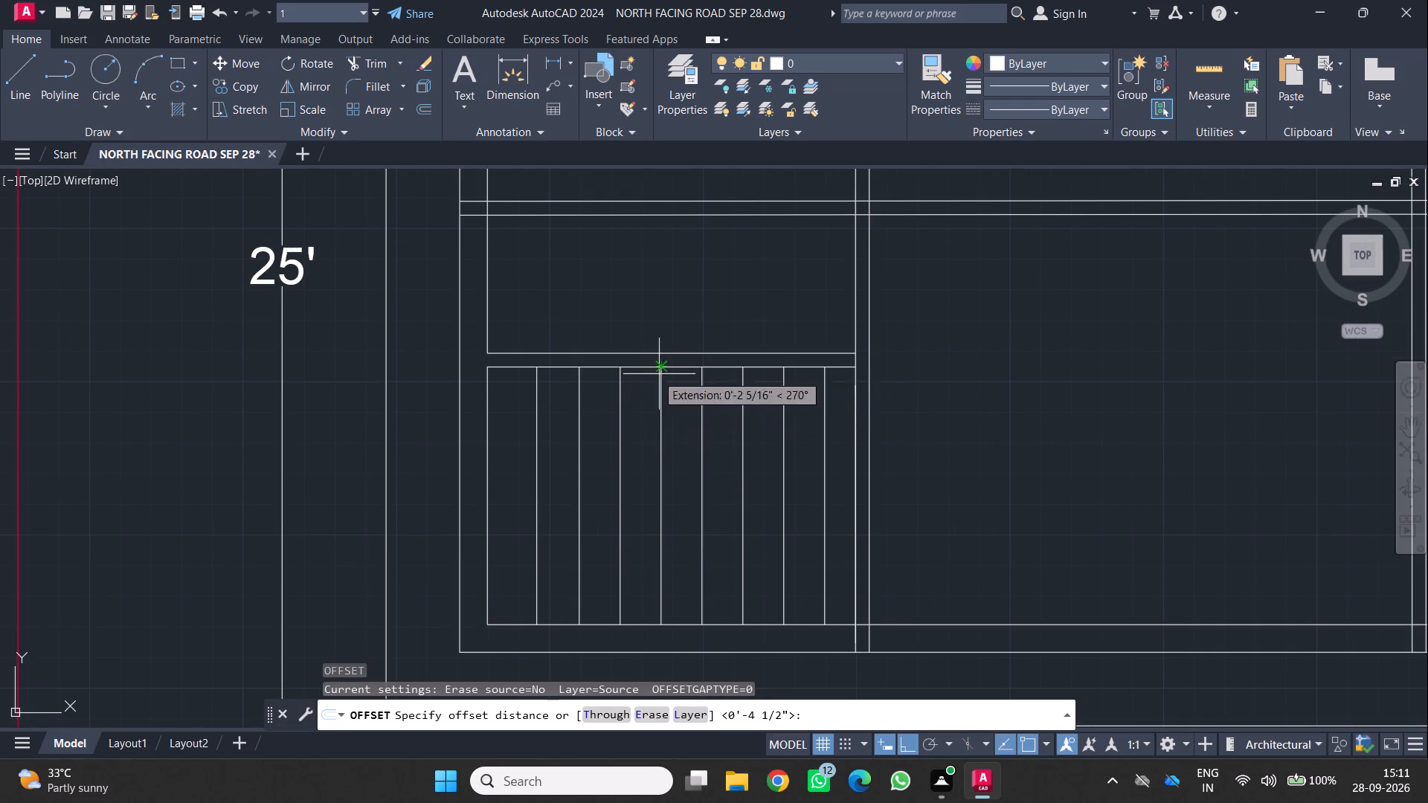
left_click(642, 369)
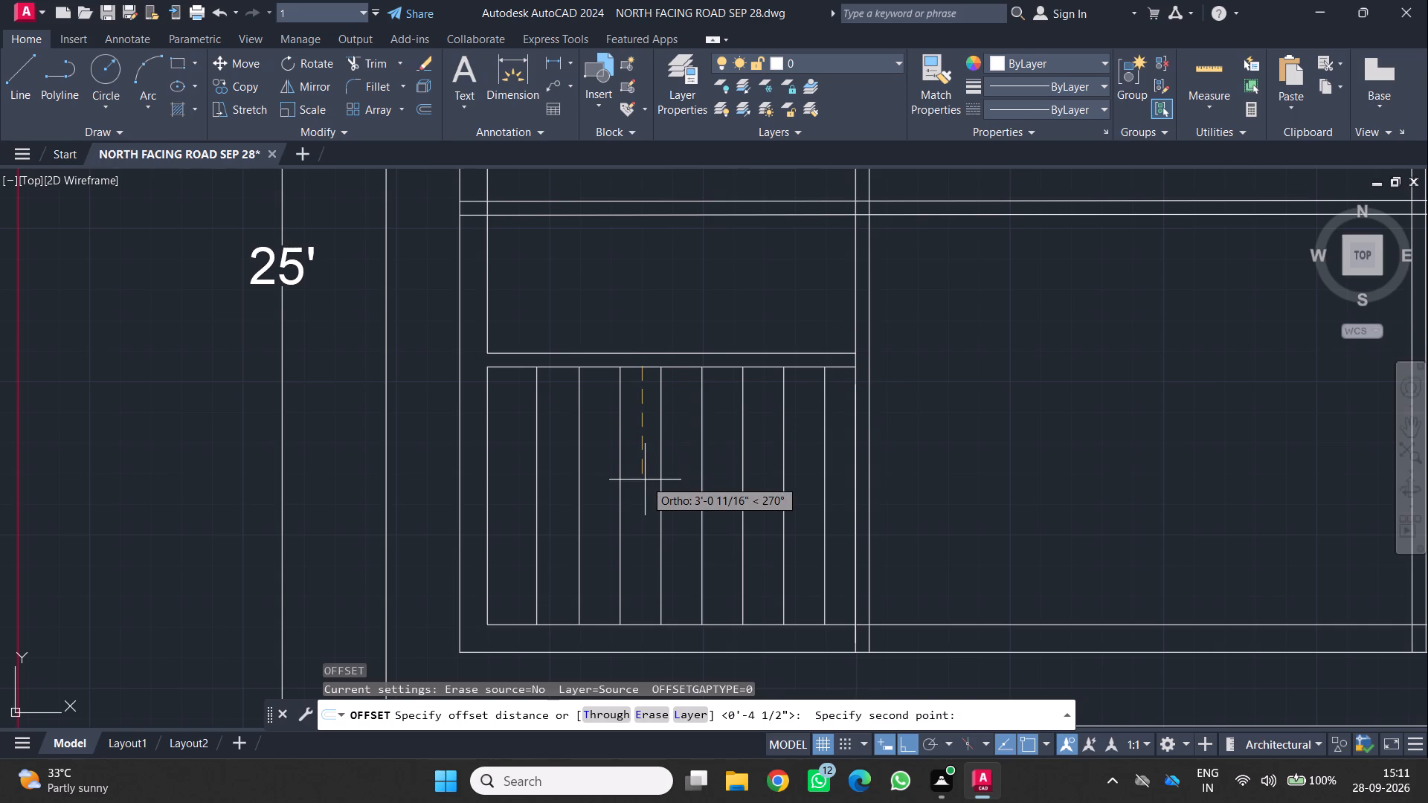
key("3")
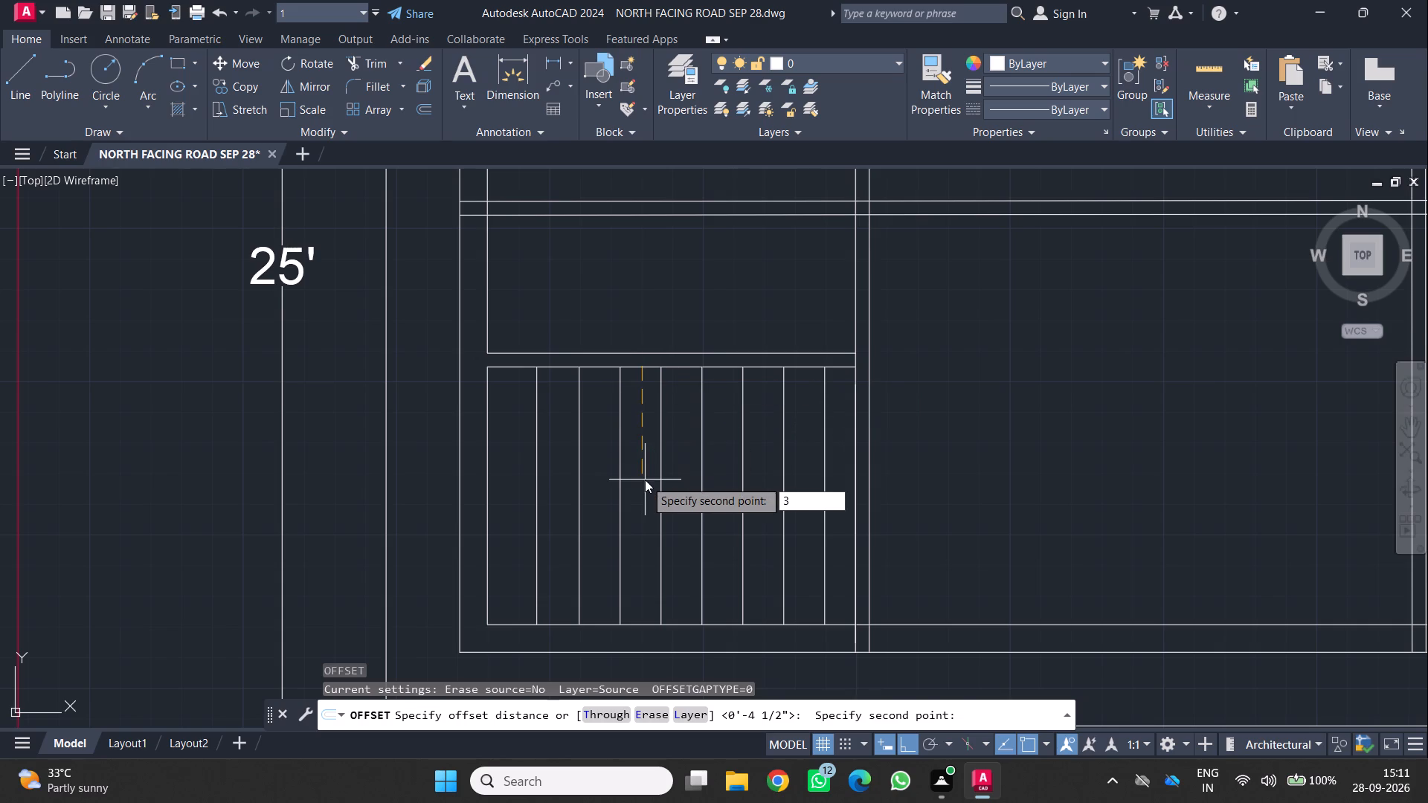
key("apostrophe")
key("Return")
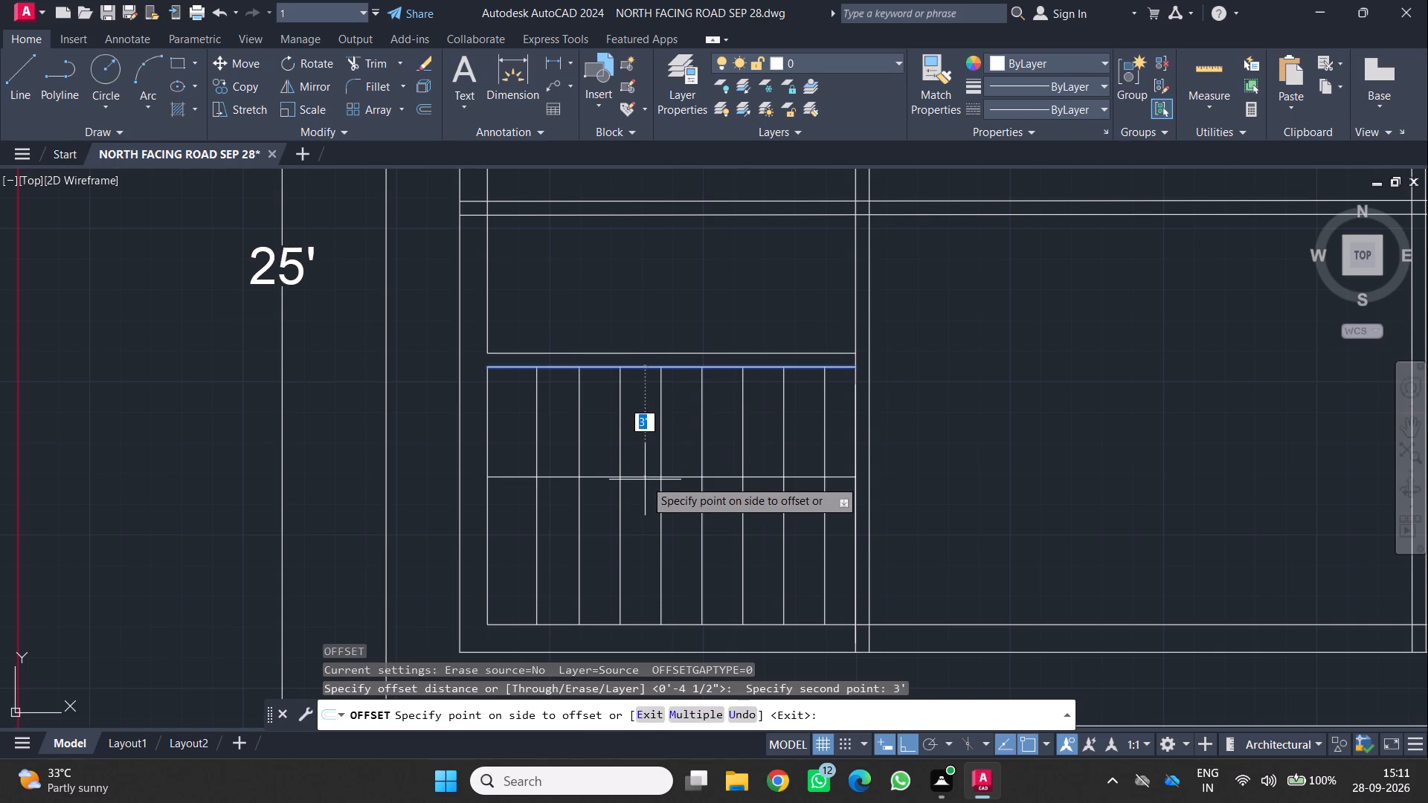
left_click(642, 480)
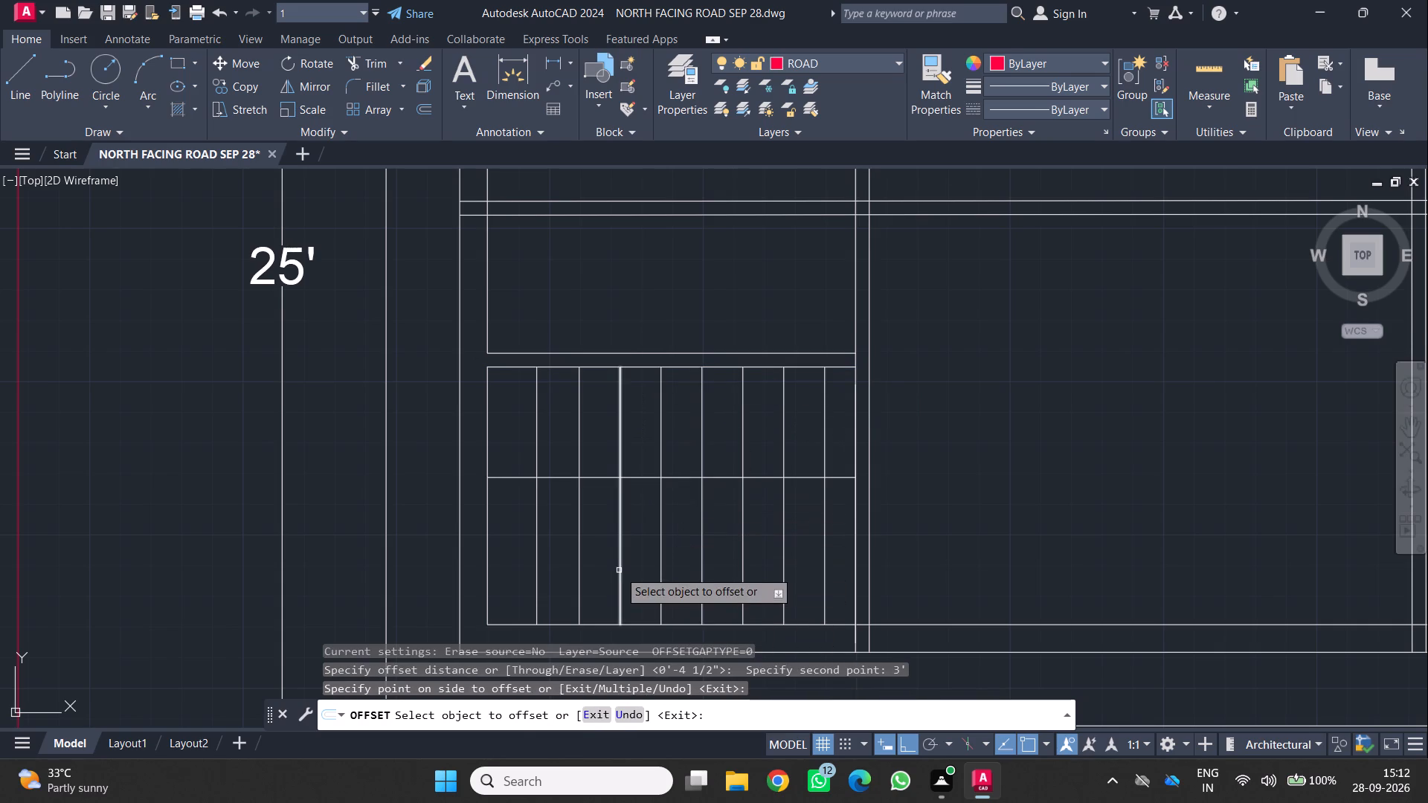
left_click(639, 625)
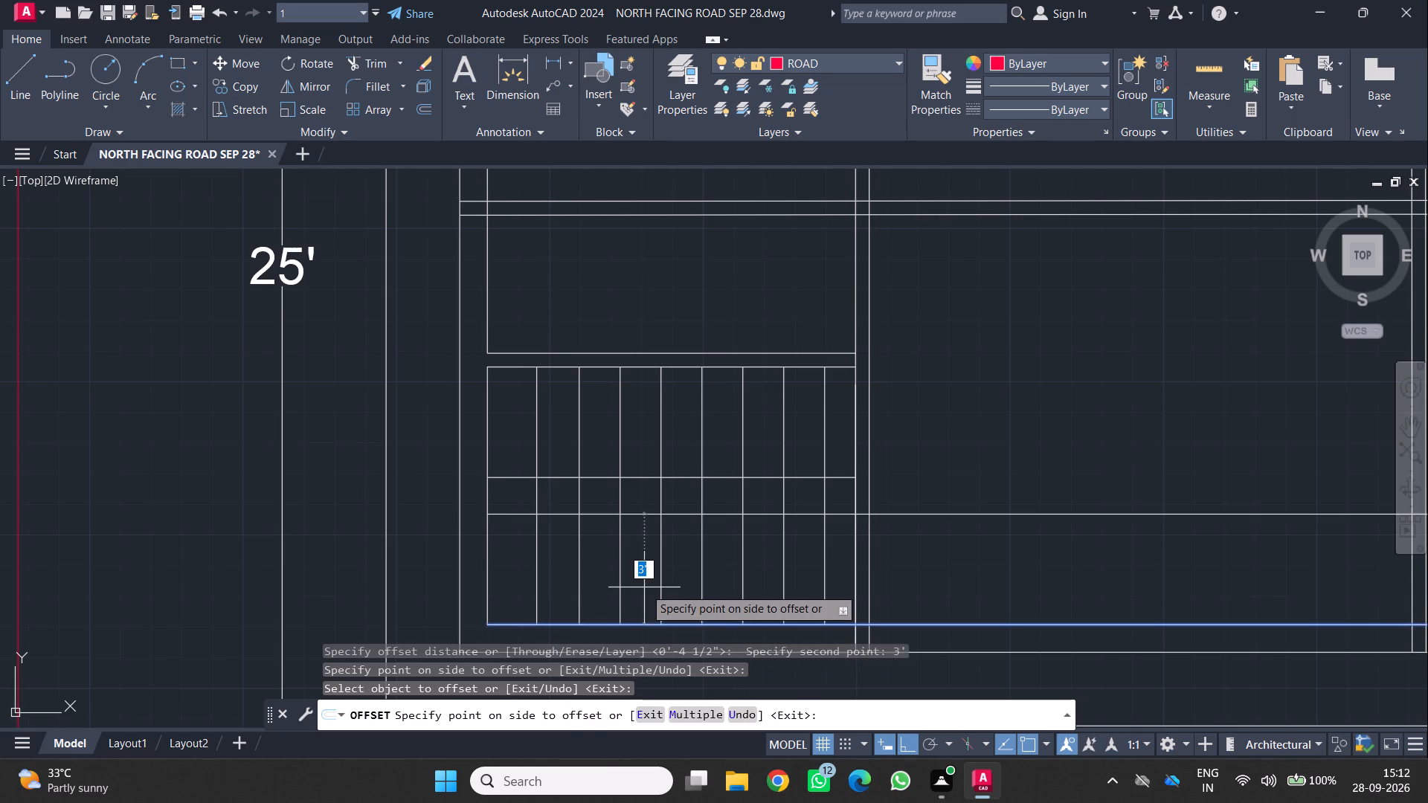
left_click(644, 587)
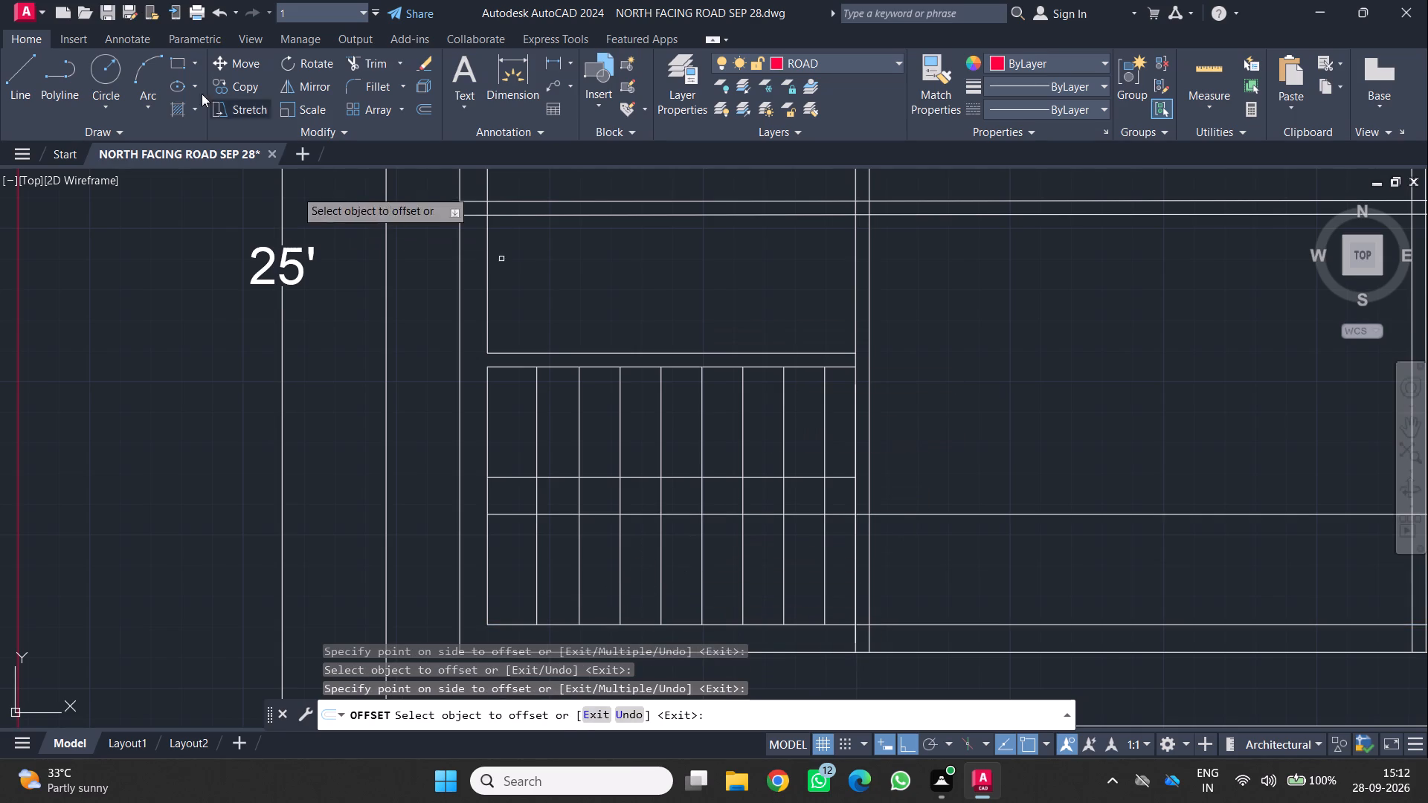
Trim the new lower offset line and the lower wall's inner line inside the partition wall, plus the partition lines' ends within the lower wall.
left_click(381, 65)
scroll(930, 571, "up", 1)
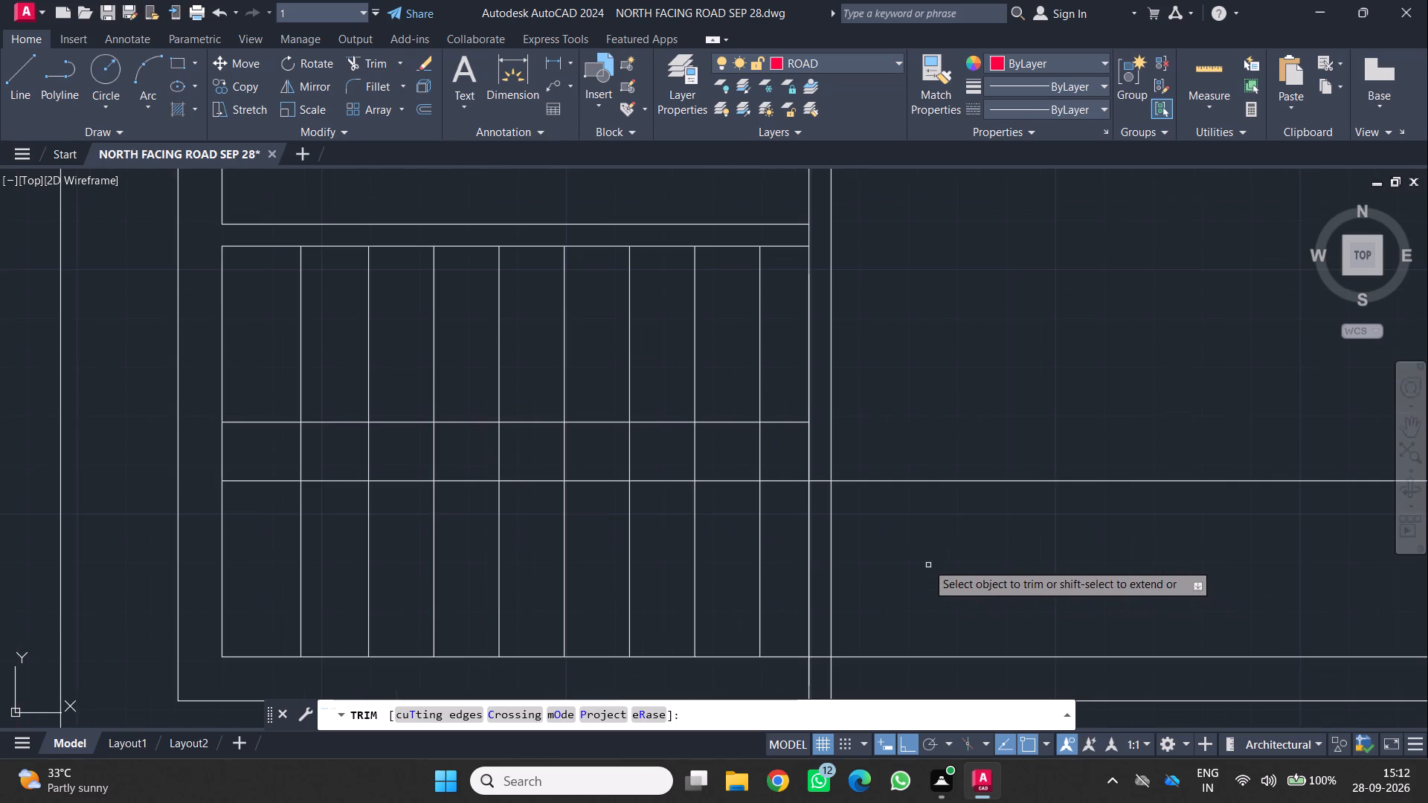
left_click(820, 483)
scroll(815, 497, "down", 4)
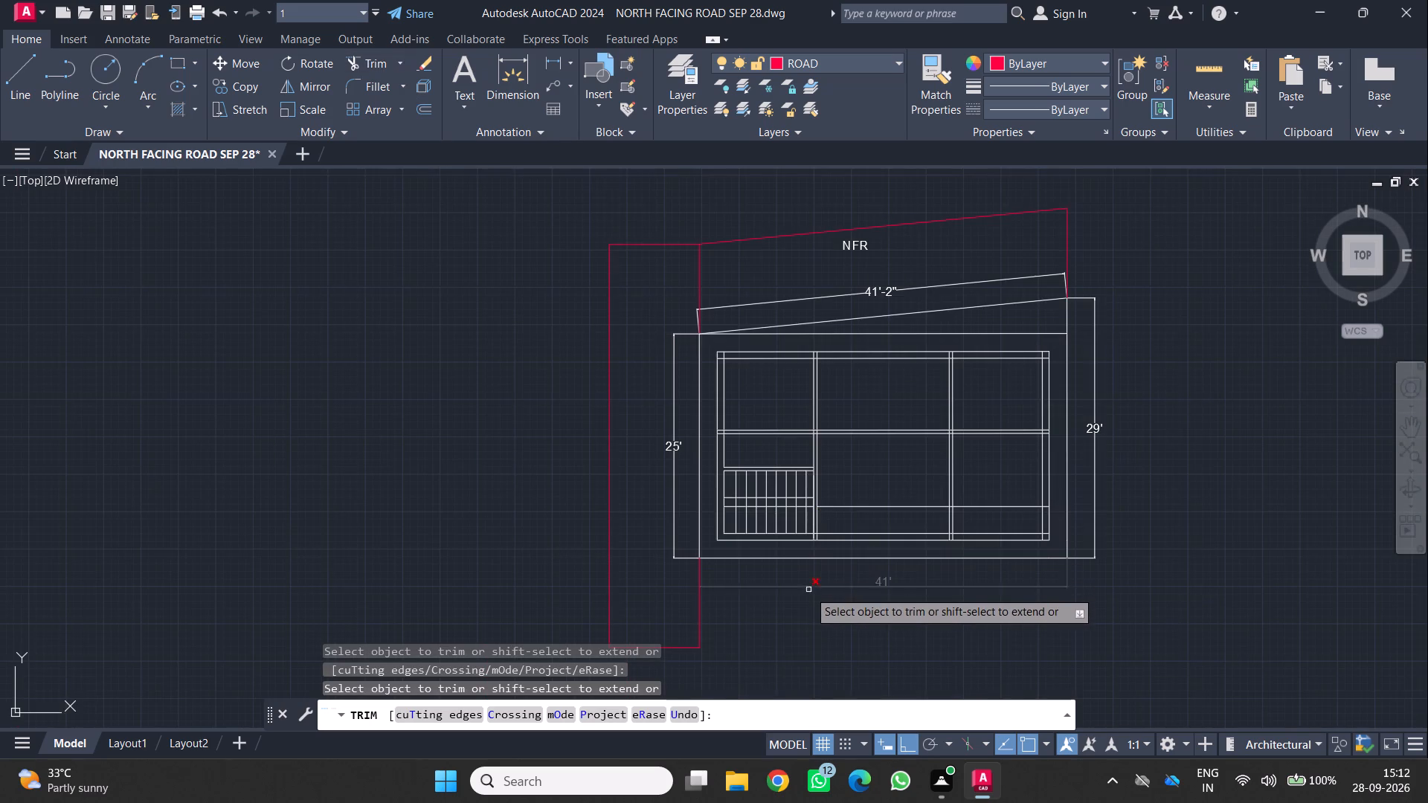
scroll(812, 557, "up", 3)
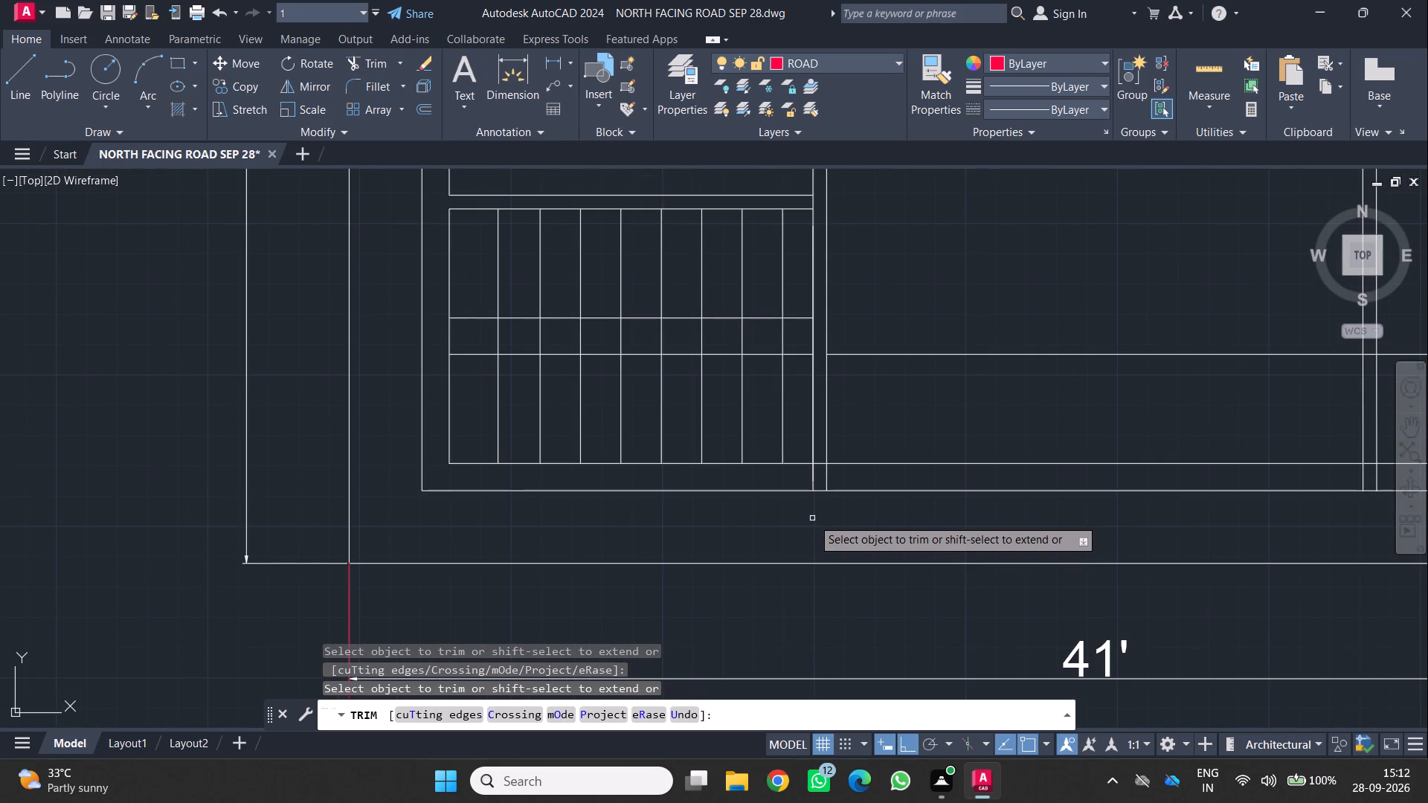
left_click(820, 462)
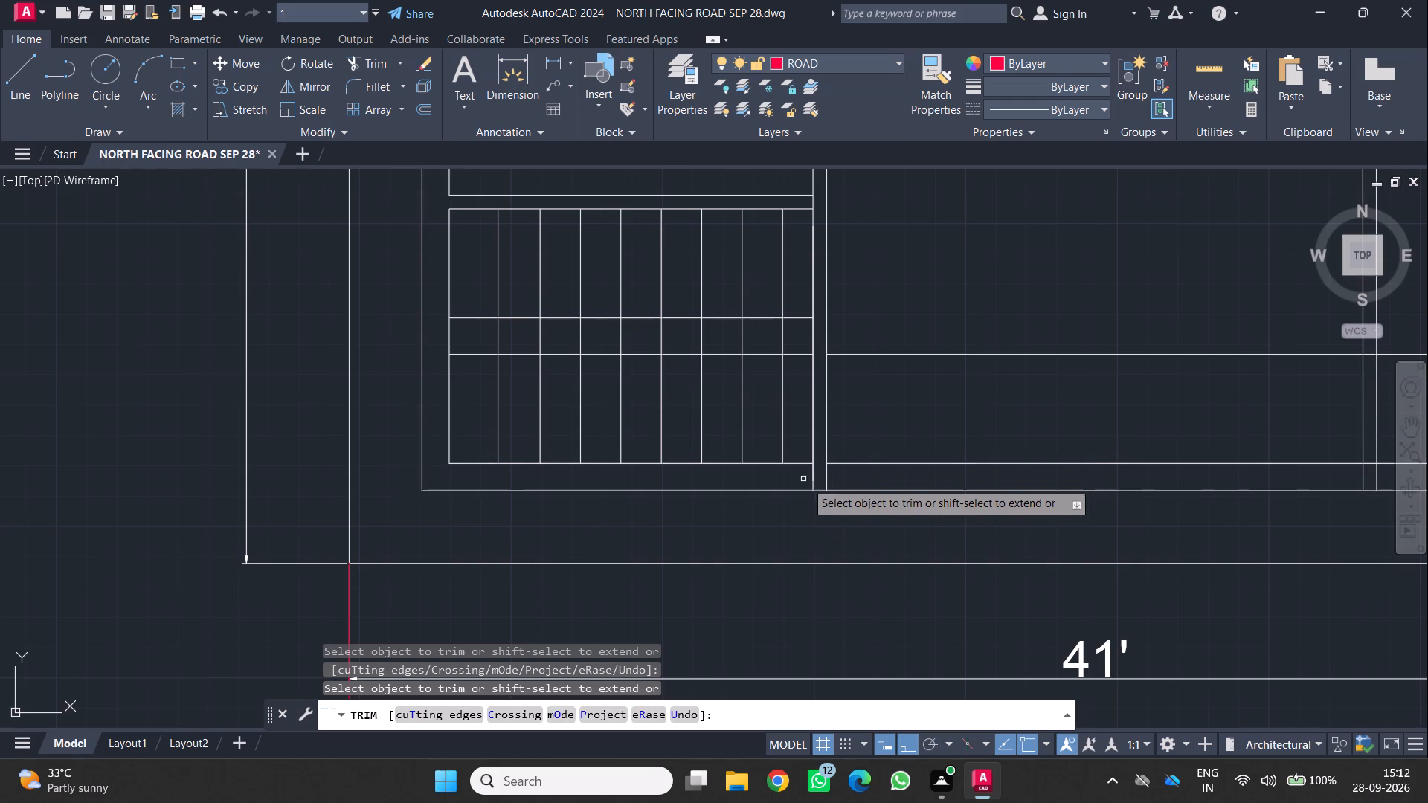
left_click(812, 471)
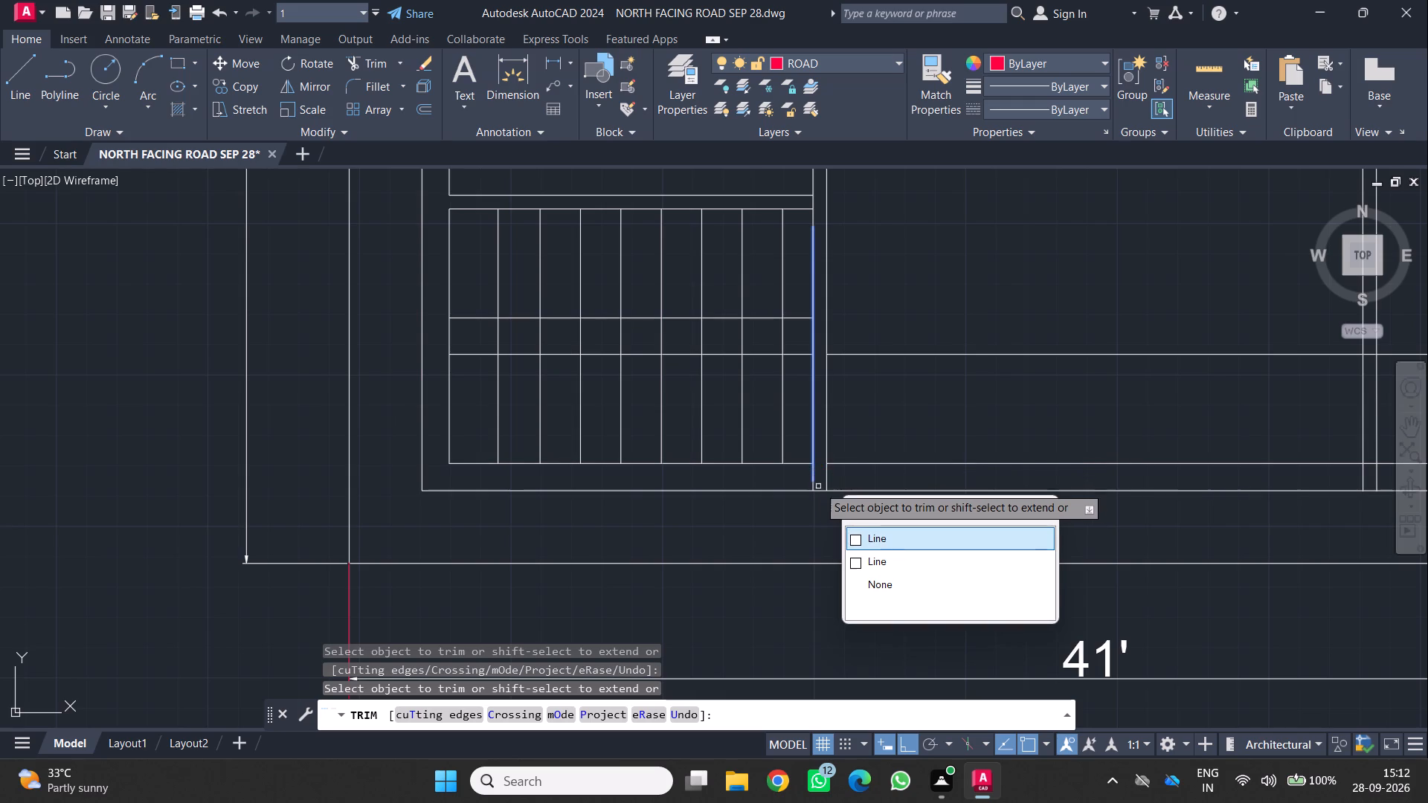
key("Escape")
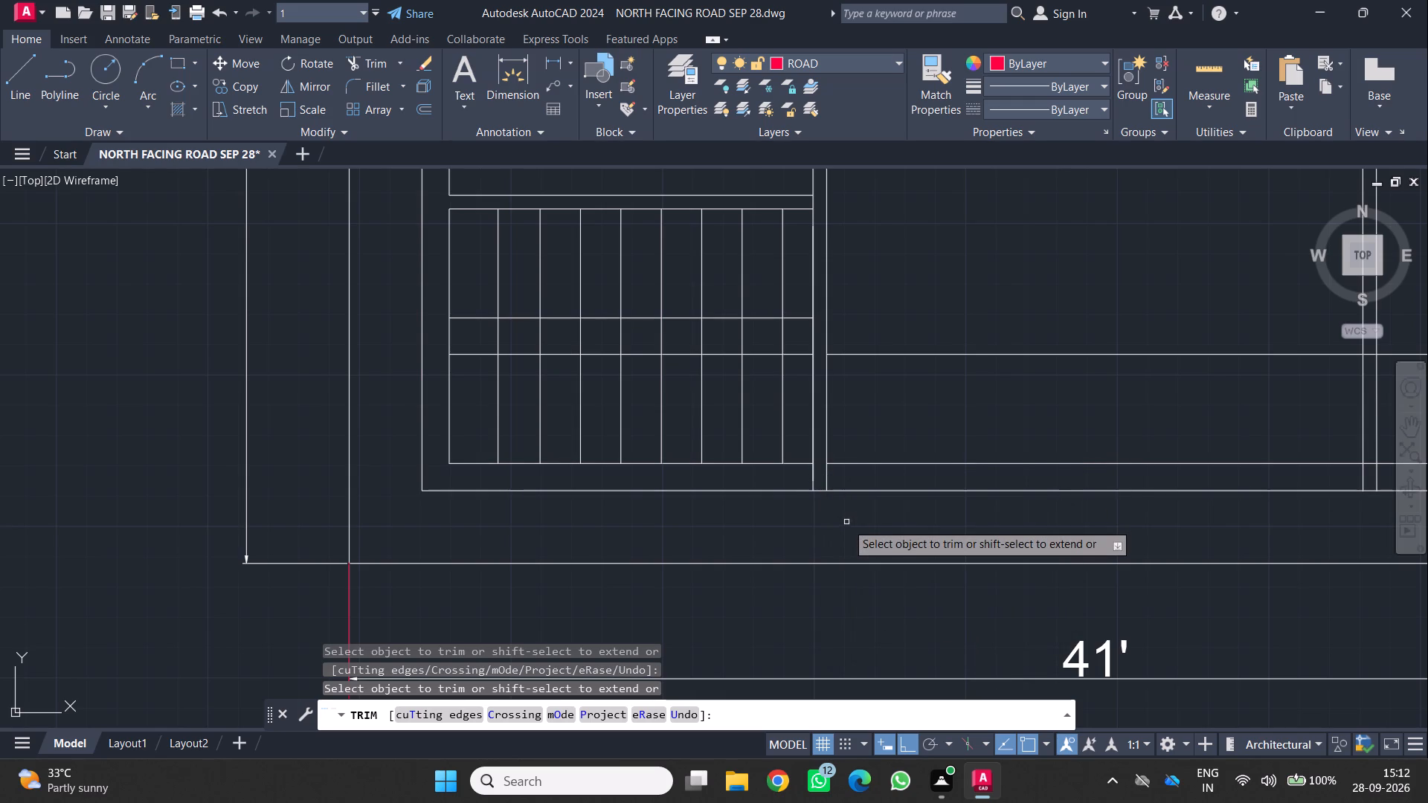
left_click(811, 474)
key("Escape")
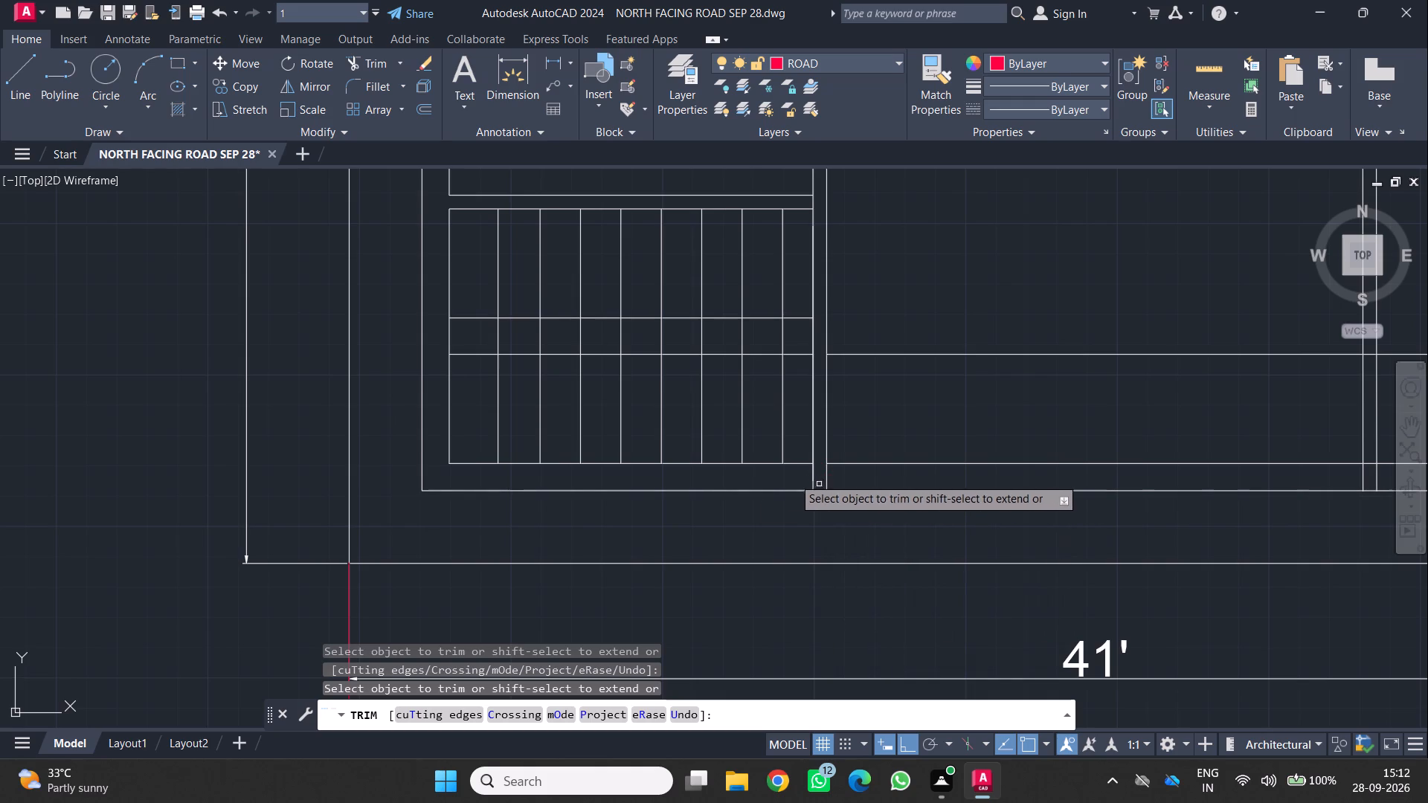
left_click(756, 483)
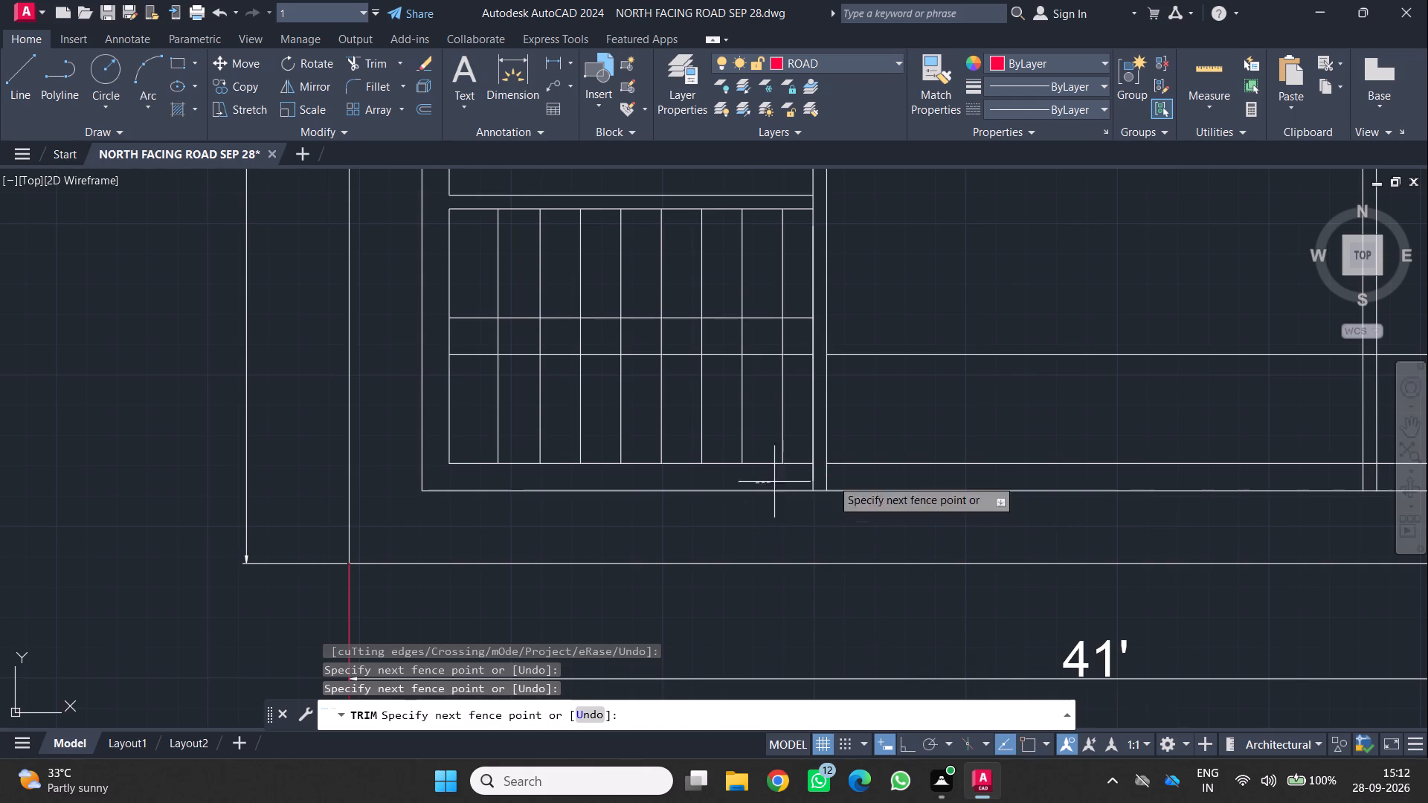
left_click(877, 471)
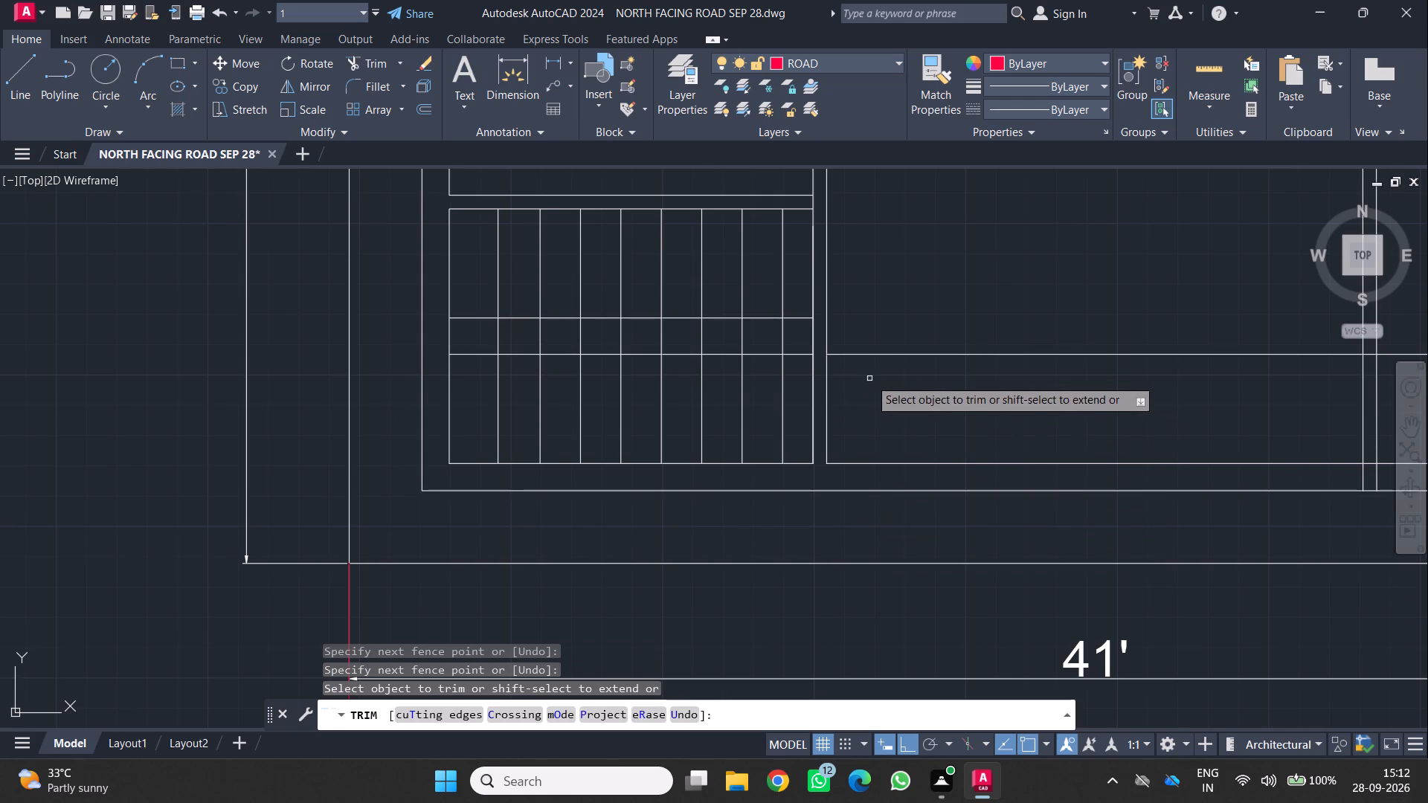
key("Escape")
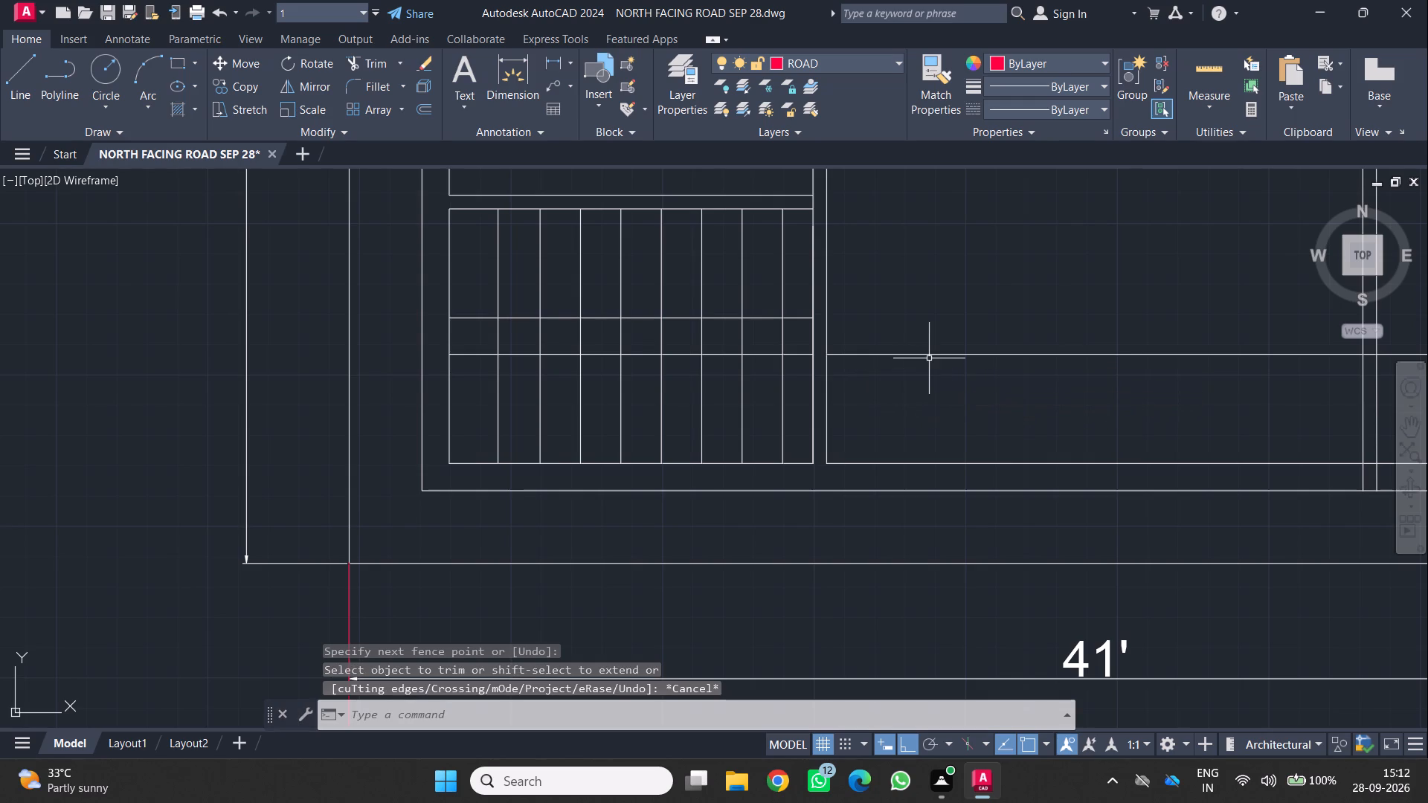
Delete the leftover piece of the 3' offset line east of the partition wall.
left_click(924, 352)
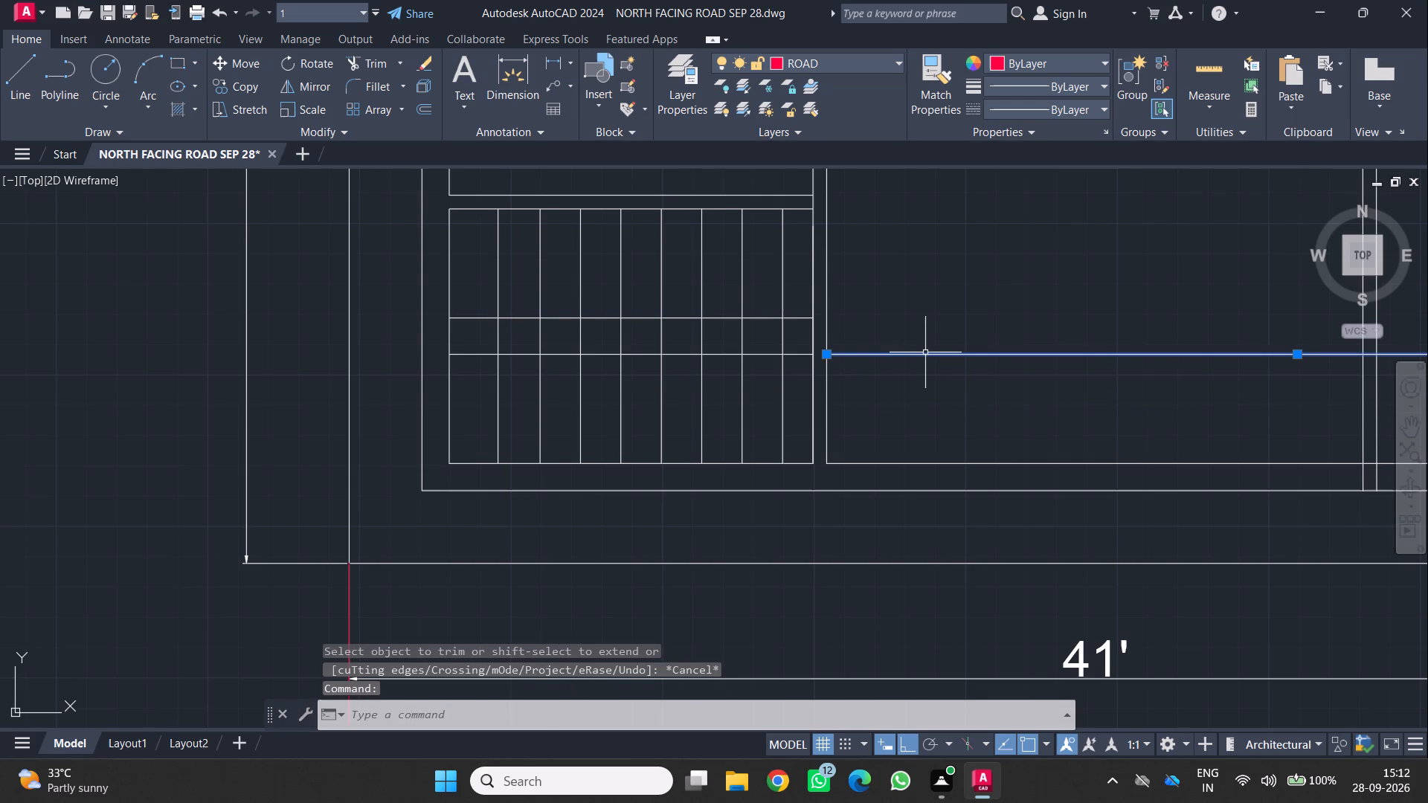
key("Delete")
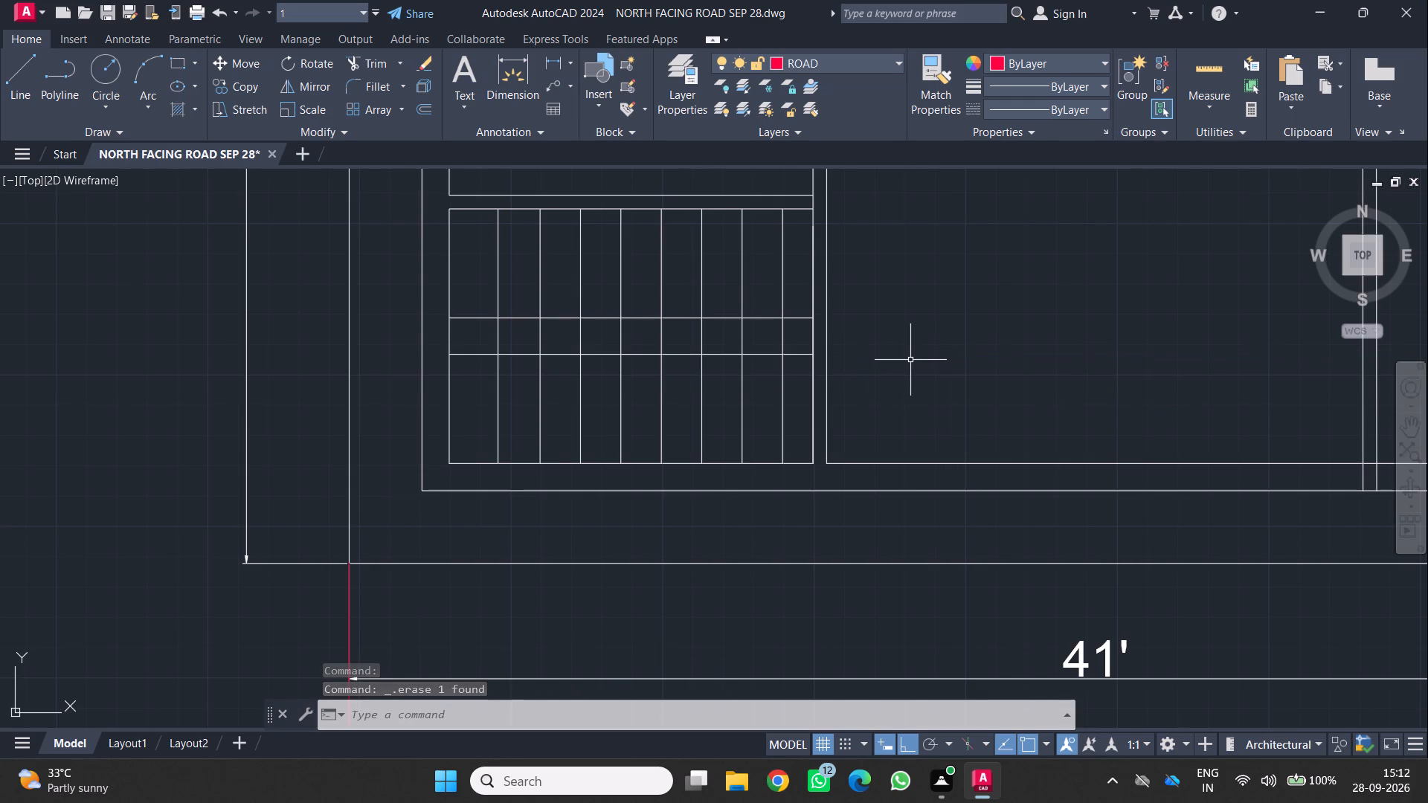
Offset the two horizontal lines across the middle of the lined room 2" toward each other.
left_click(639, 317)
key("o")
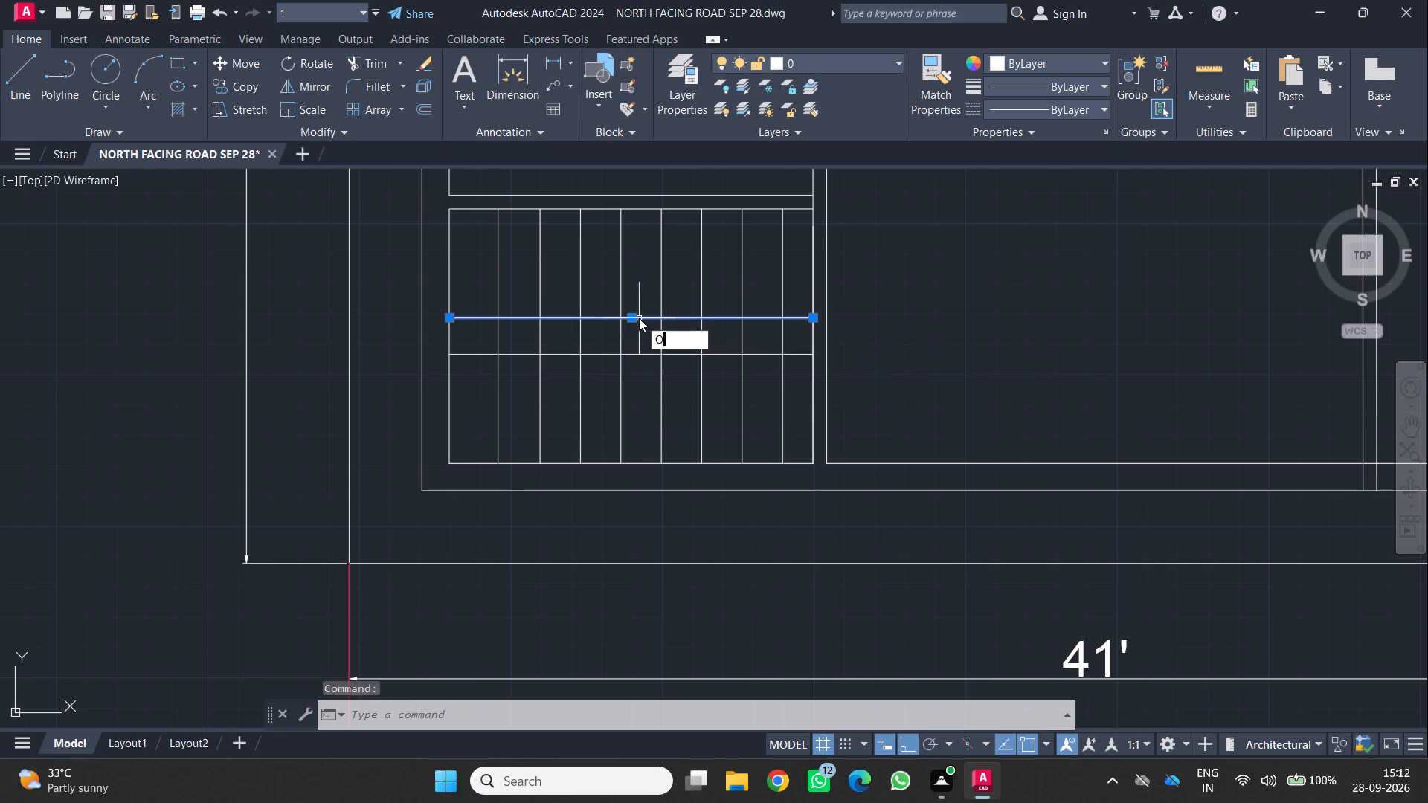
key("Return")
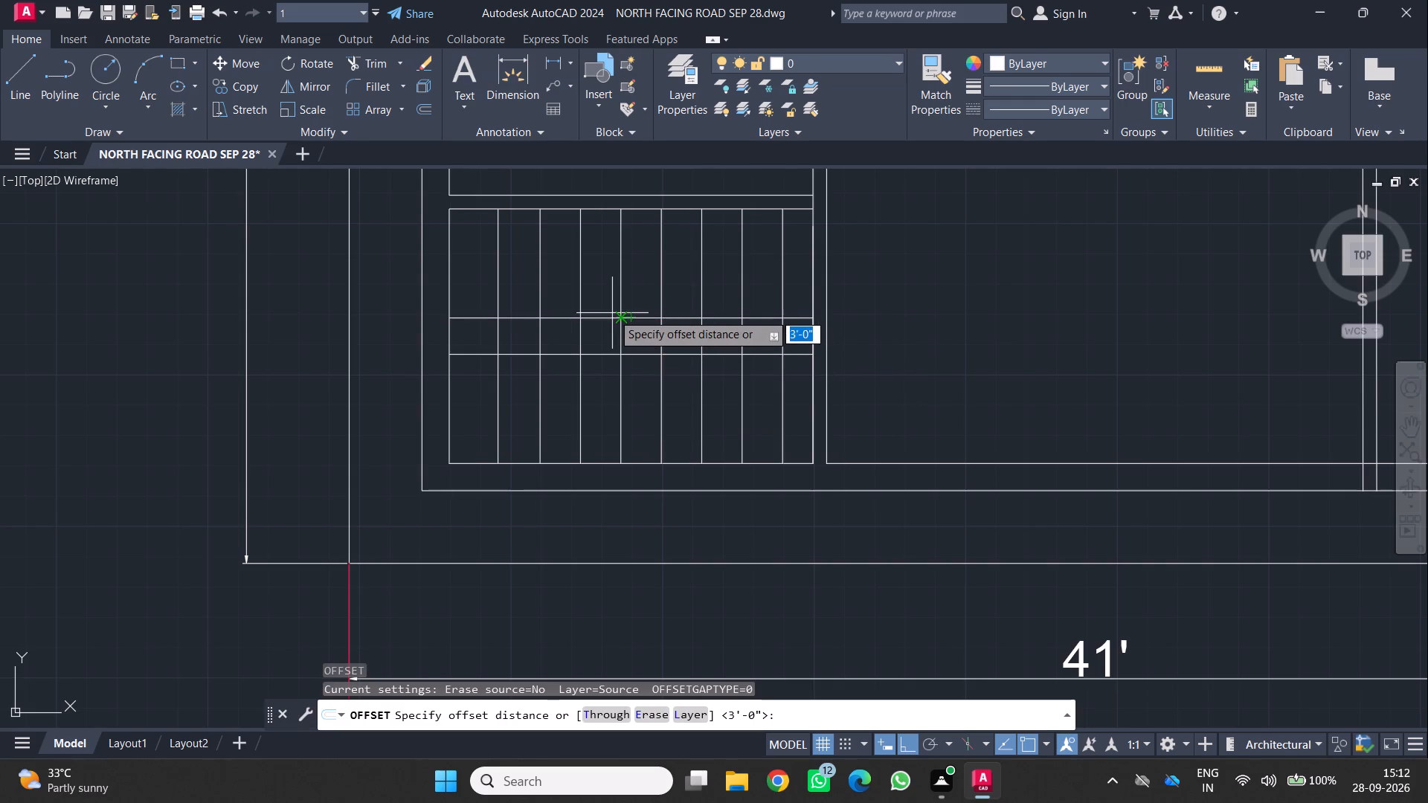
left_click(627, 319)
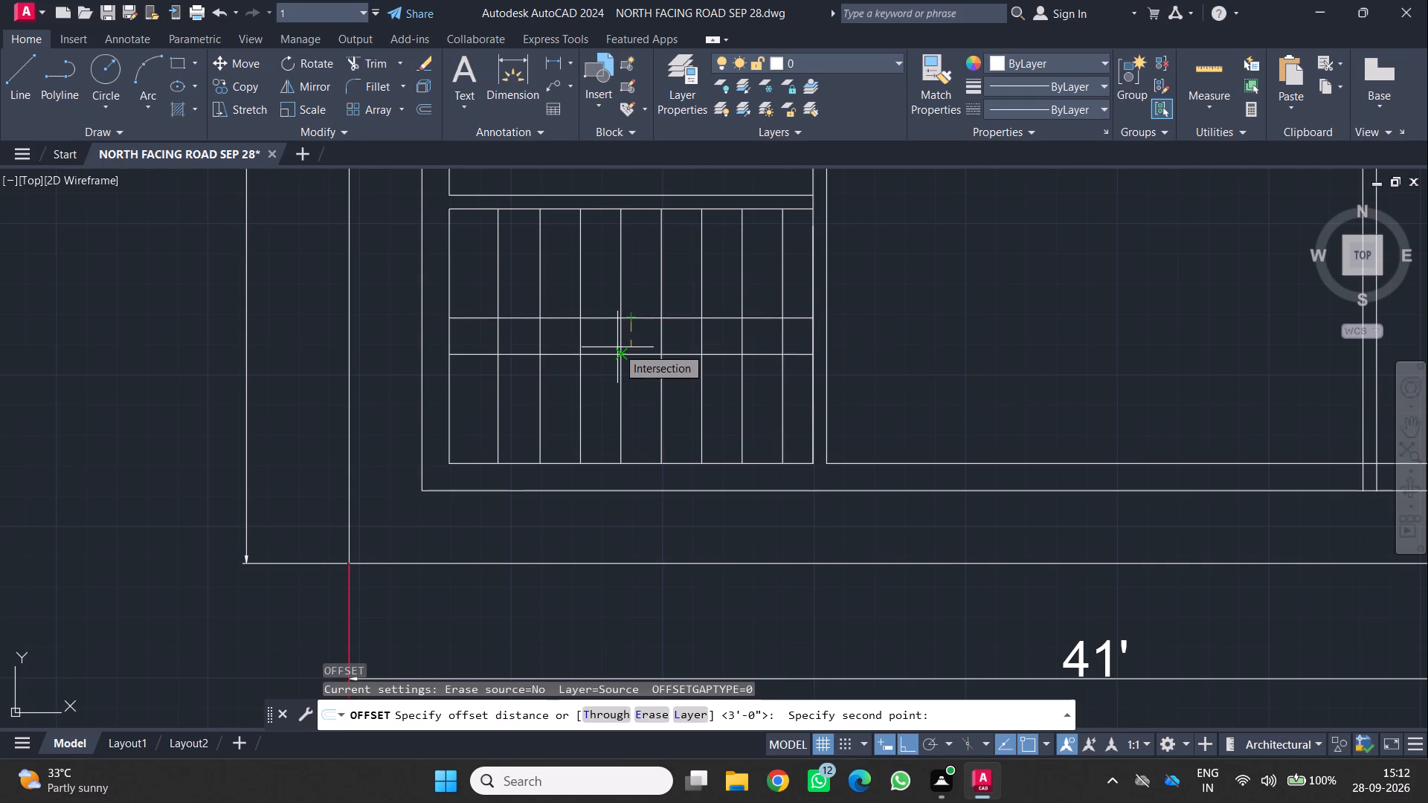
key("2")
key("Return")
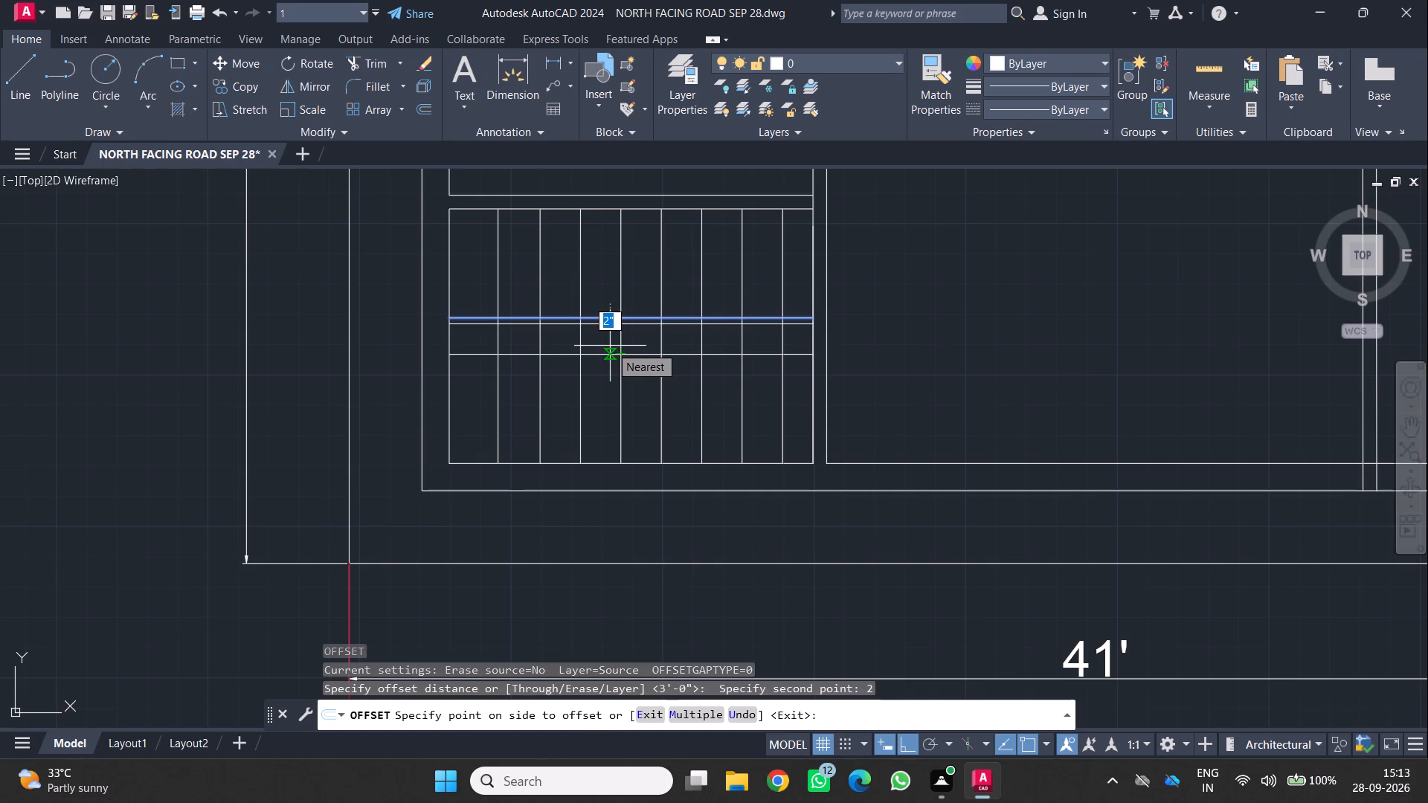
left_click(602, 347)
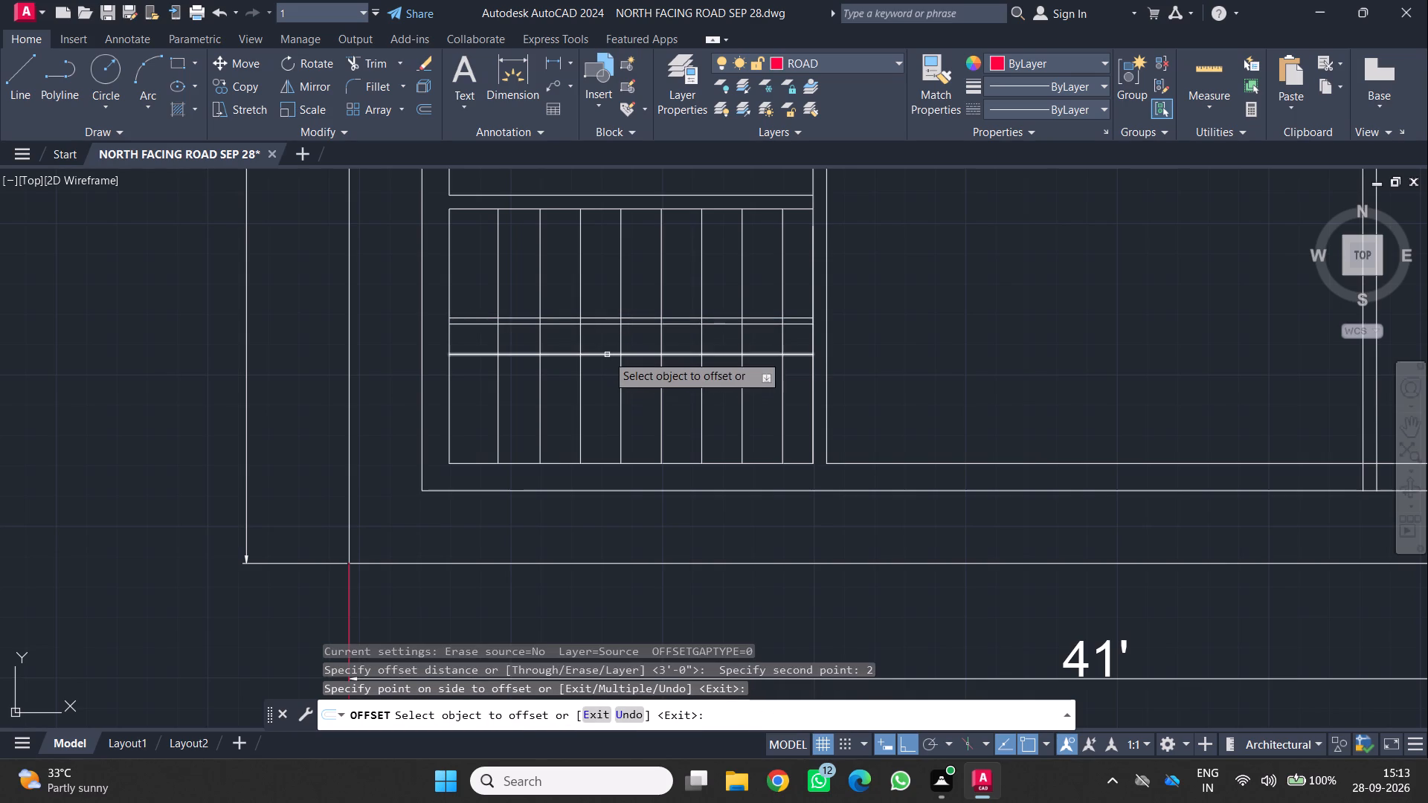
left_click(607, 355)
left_click(605, 331)
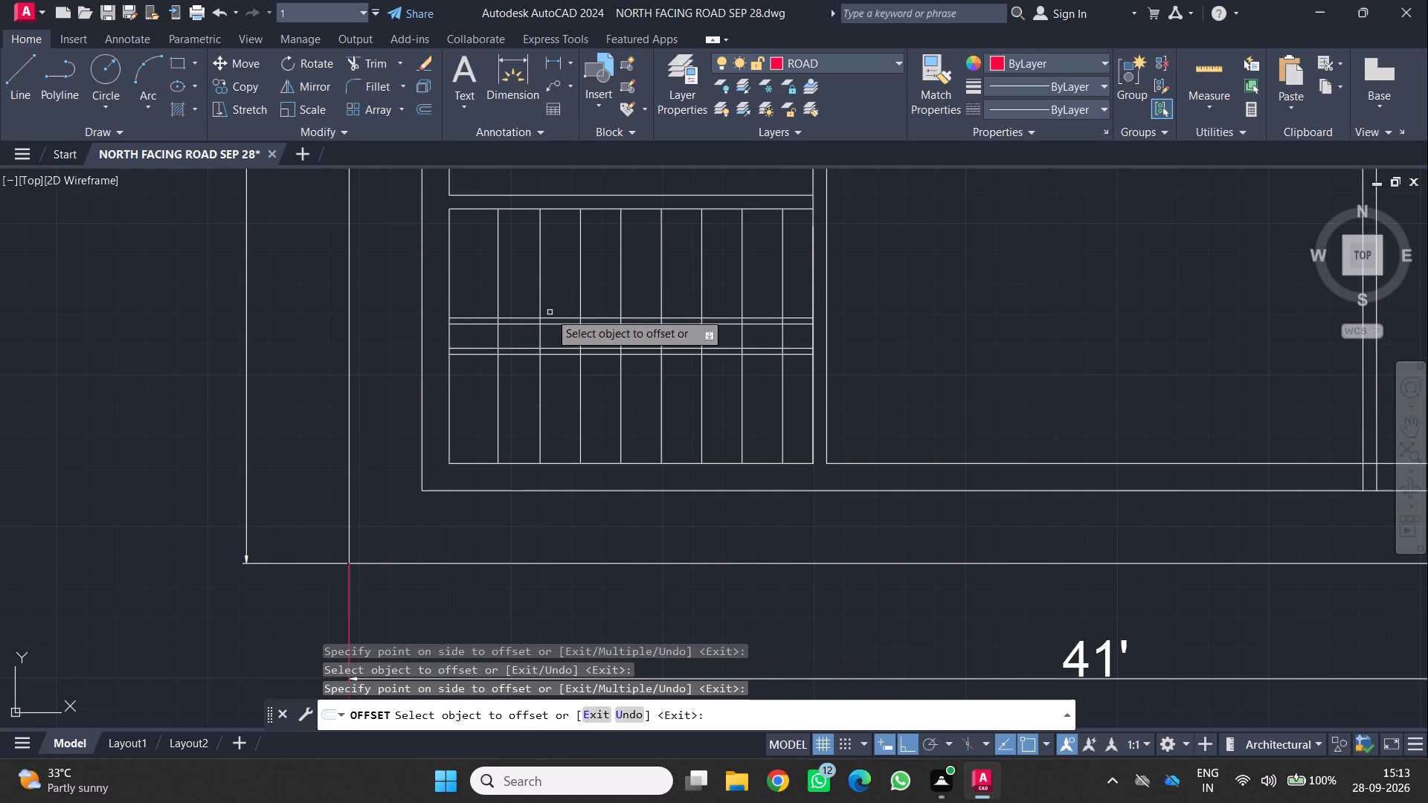
Trim the vertical lines out of the gap between the two inner horizontal lines across the lined room.
left_click(361, 62)
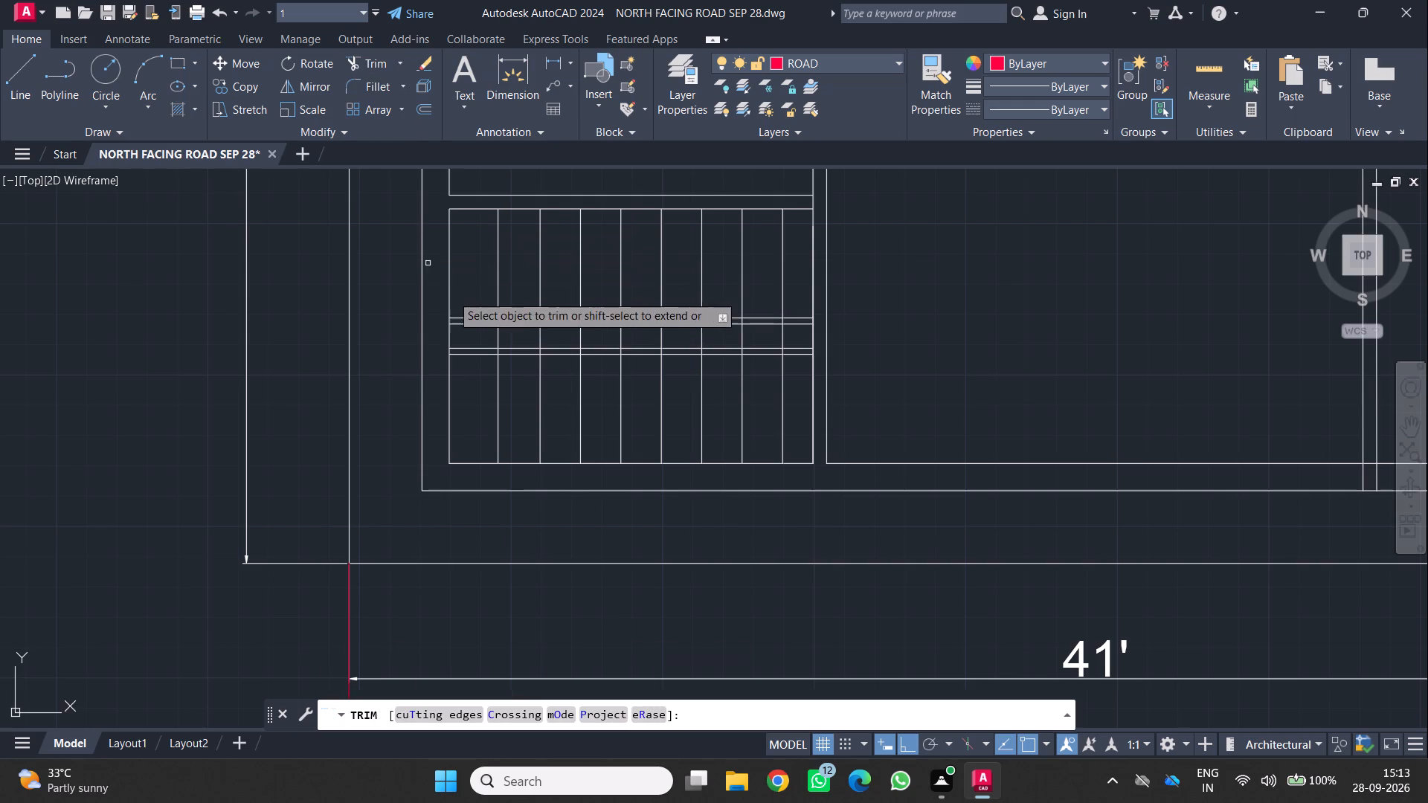
left_click(478, 336)
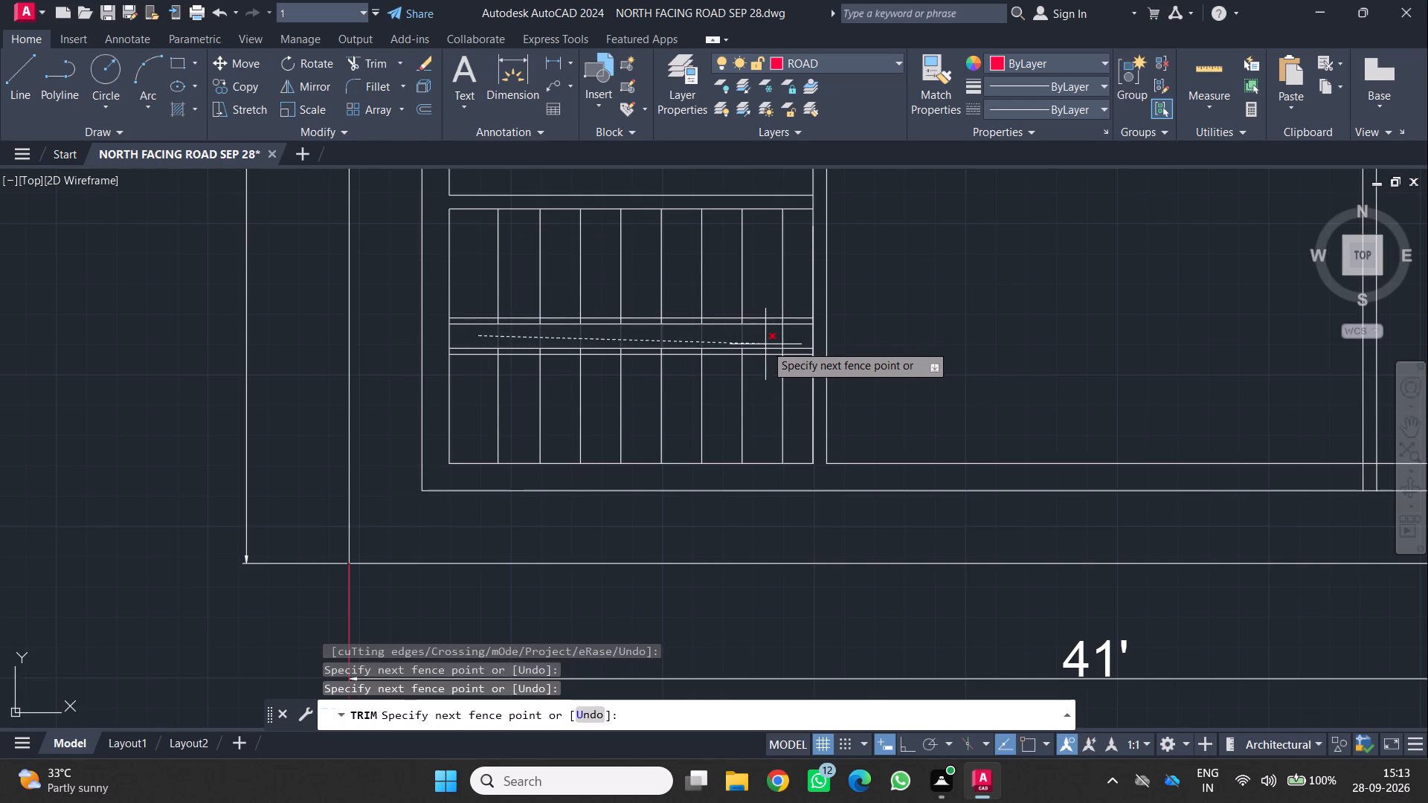
left_click(794, 340)
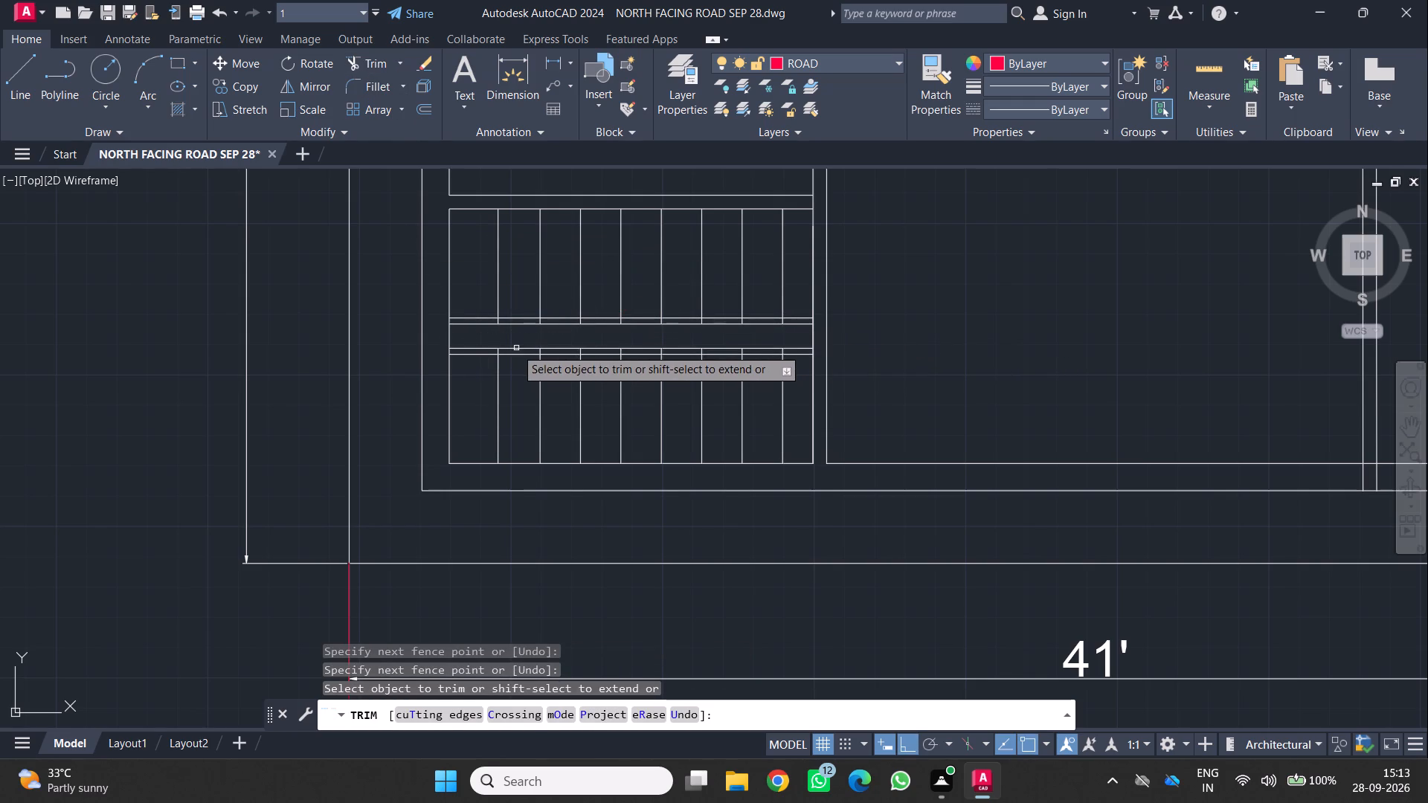
Trim the vertical line segments out of the 2" band along the lower side of the middle gap.
scroll(509, 344, "up", 2)
middle_click_drag(509, 344, 503, 298)
middle_click(503, 298)
scroll(446, 323, "up", 2)
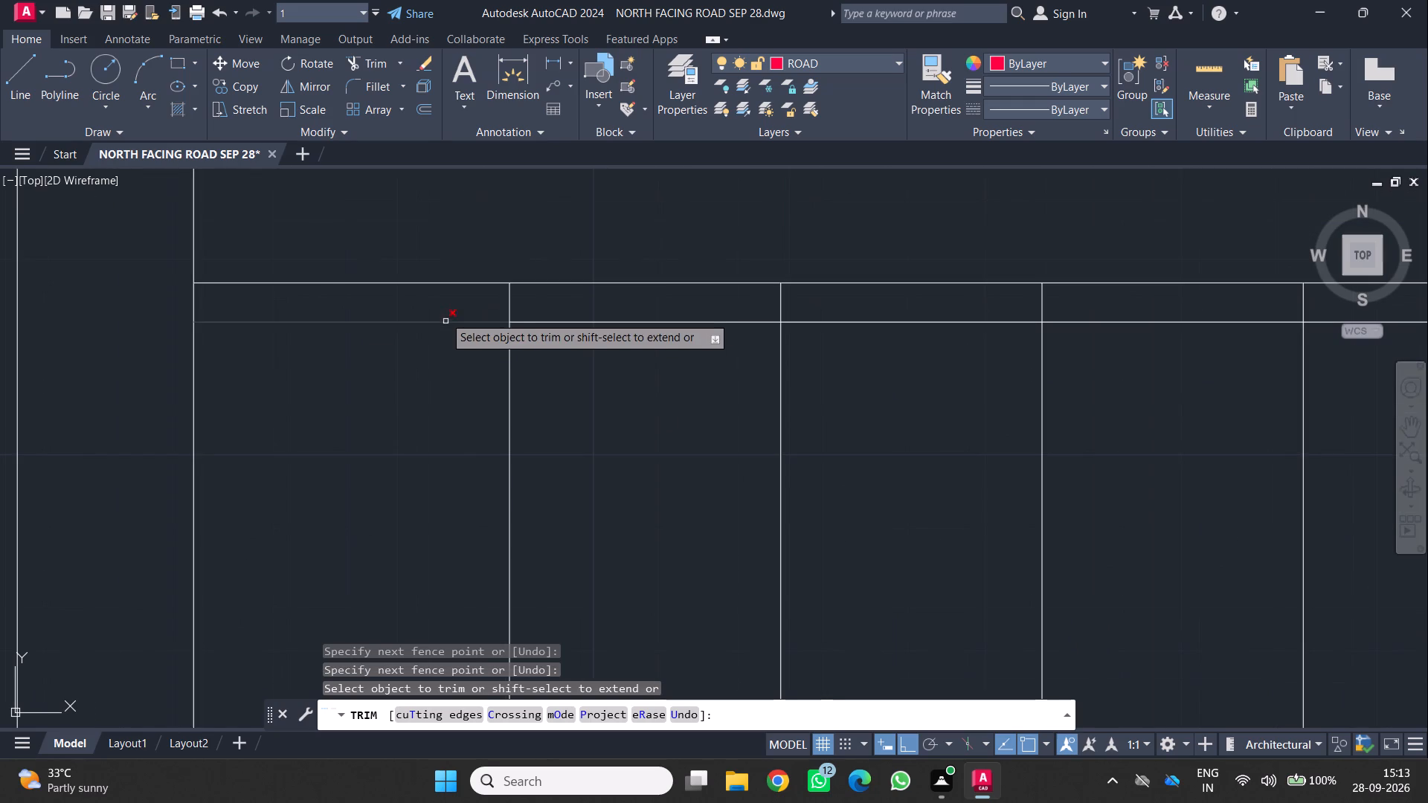
left_click(448, 300)
scroll(667, 329, "down", 2)
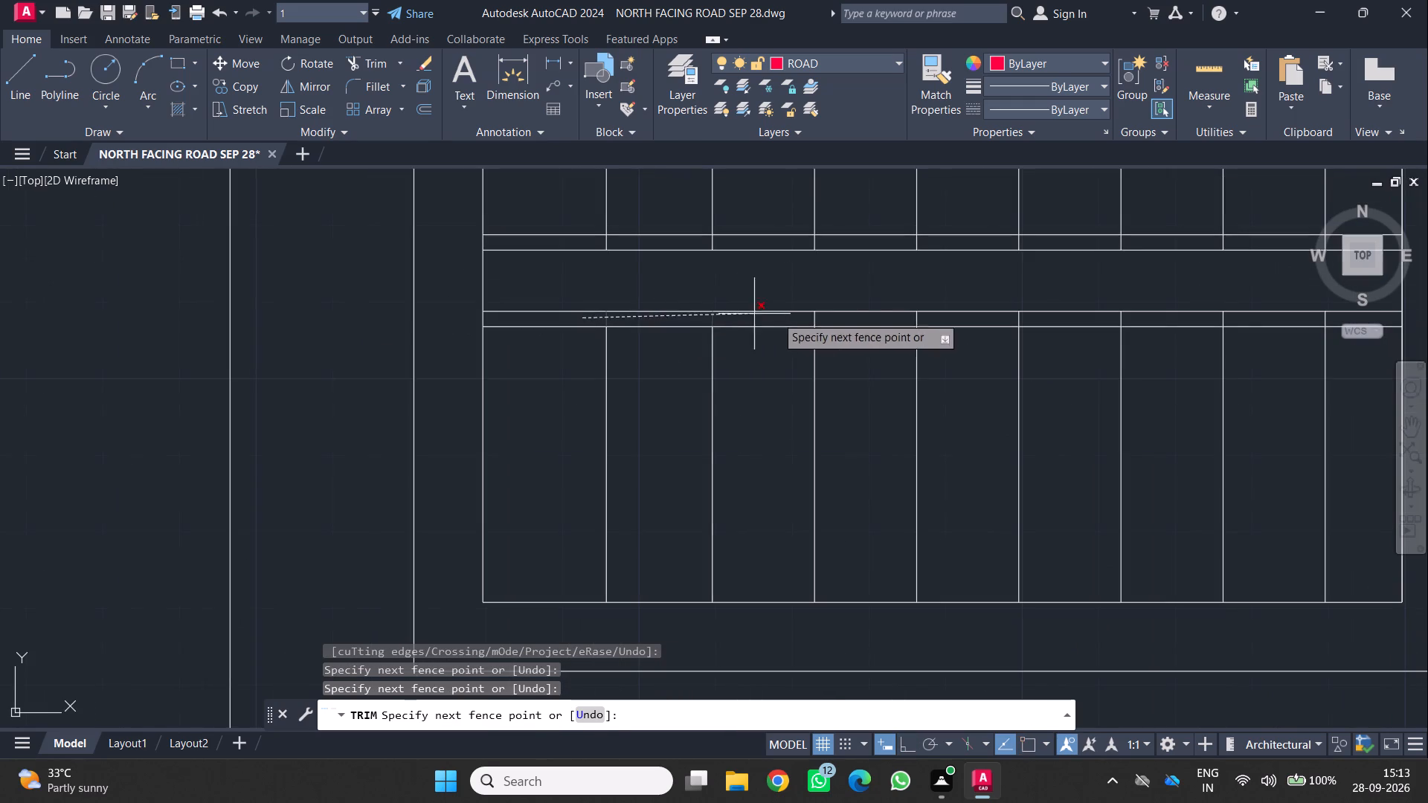
scroll(997, 330, "down", 2)
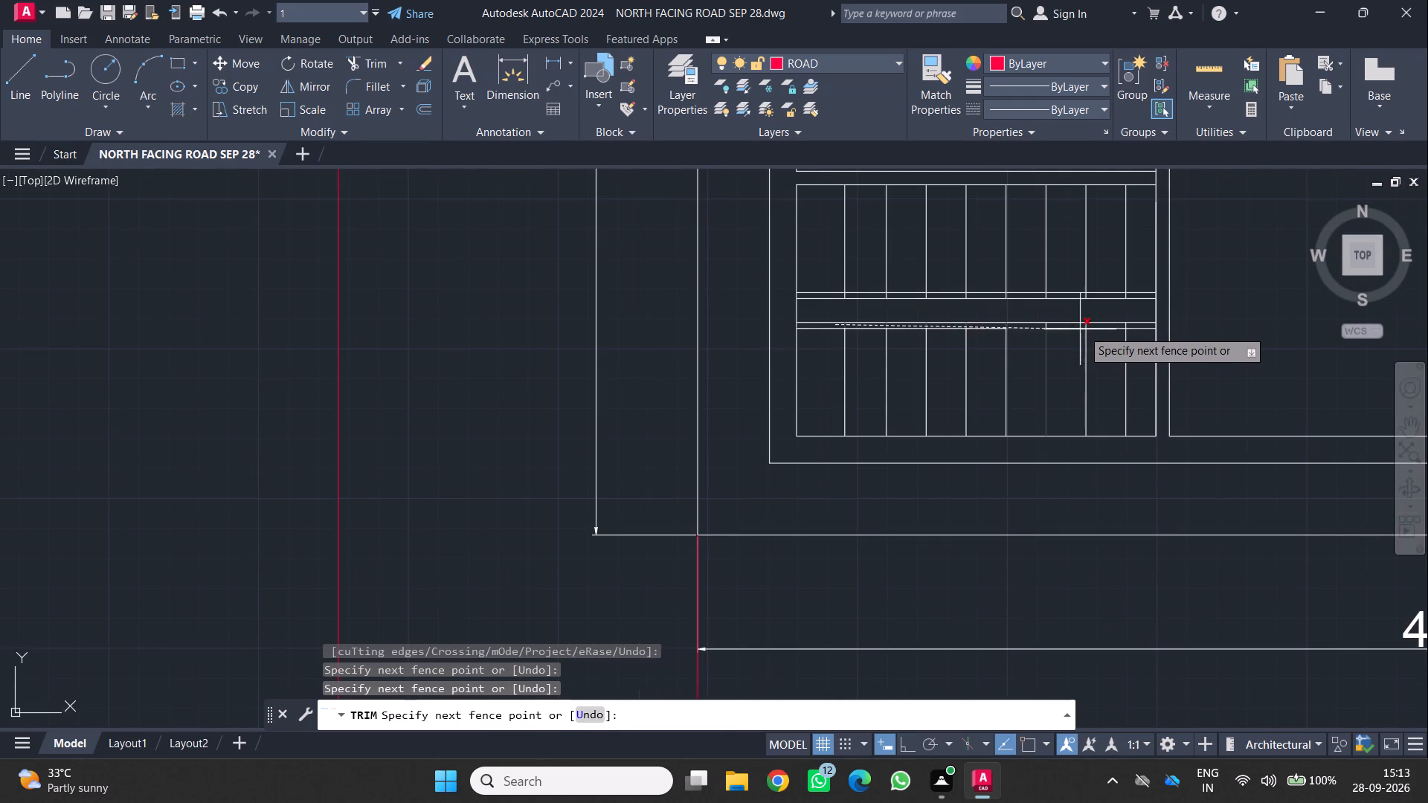
scroll(1082, 329, "up", 2)
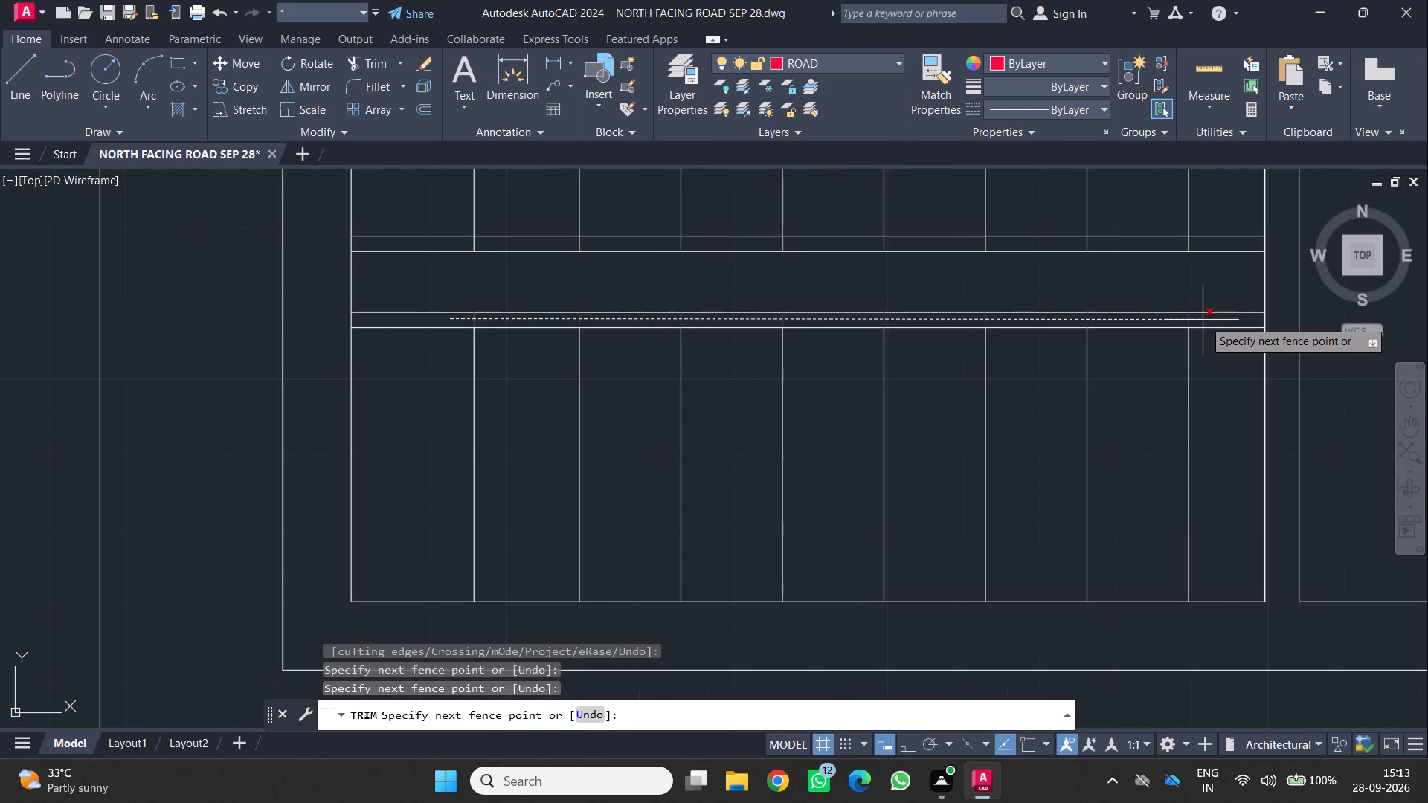
left_click(1205, 320)
Trim the vertical line segments out of the 2" band along the upper side of the middle gap.
scroll(815, 281, "down", 1)
scroll(542, 234, "up", 2)
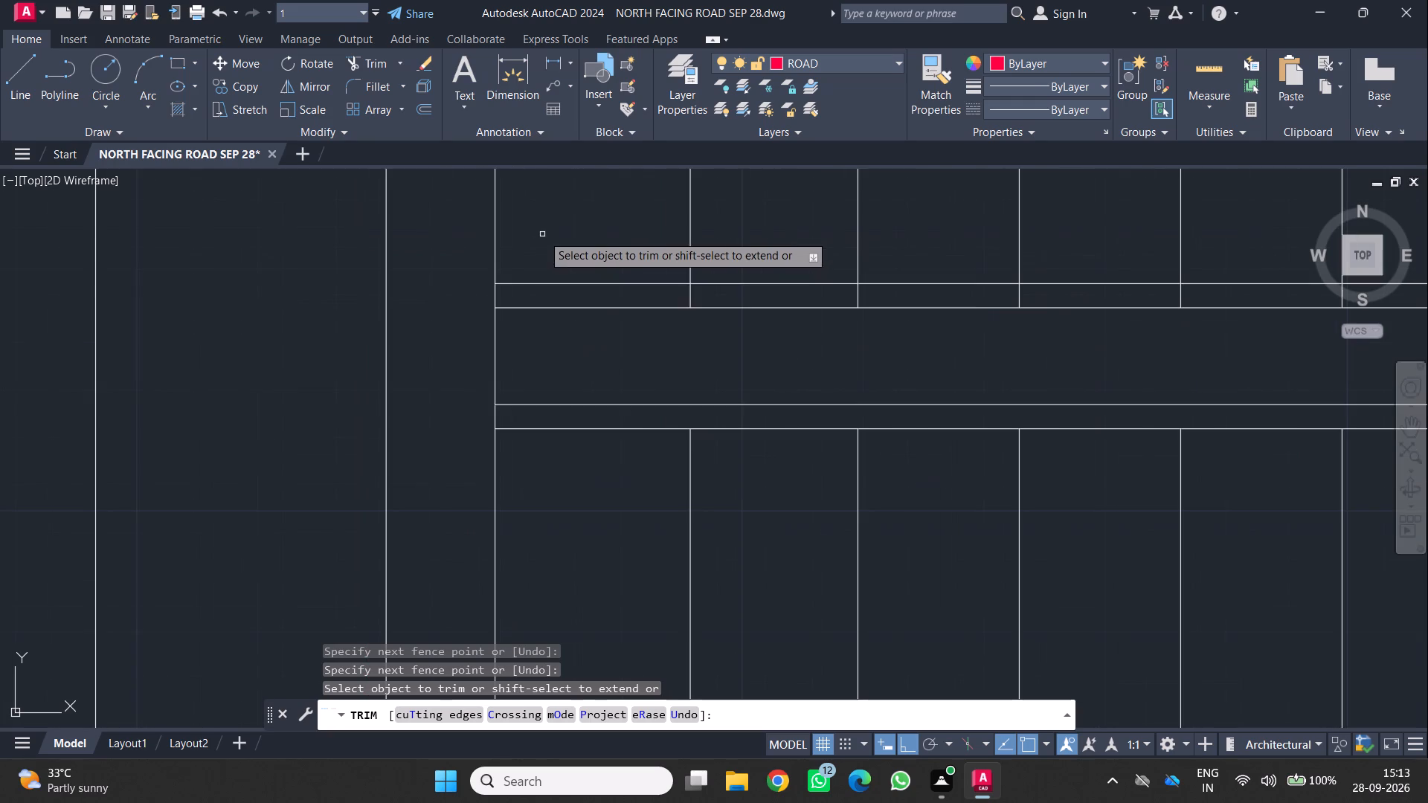
left_click(626, 293)
scroll(631, 295, "down", 3)
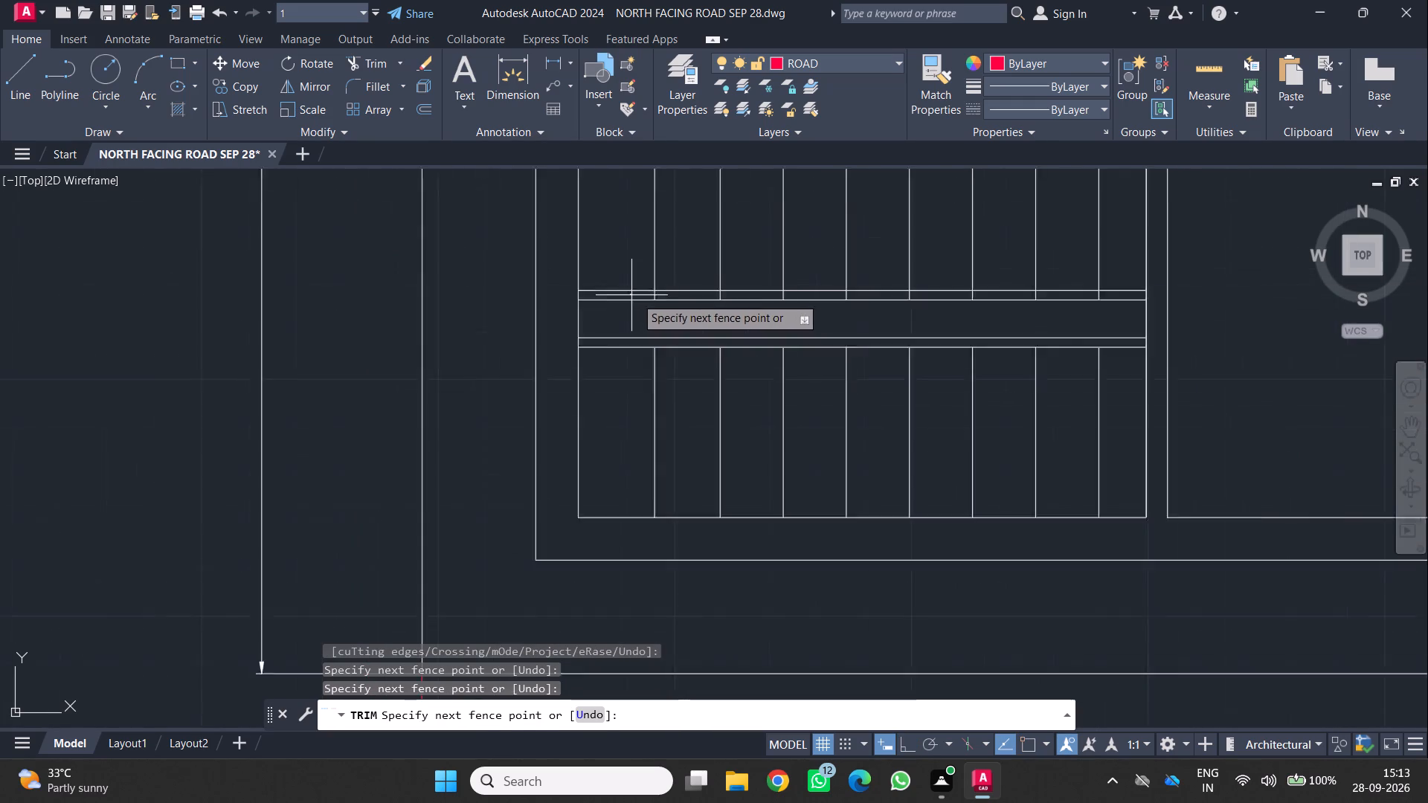
scroll(967, 291, "up", 2)
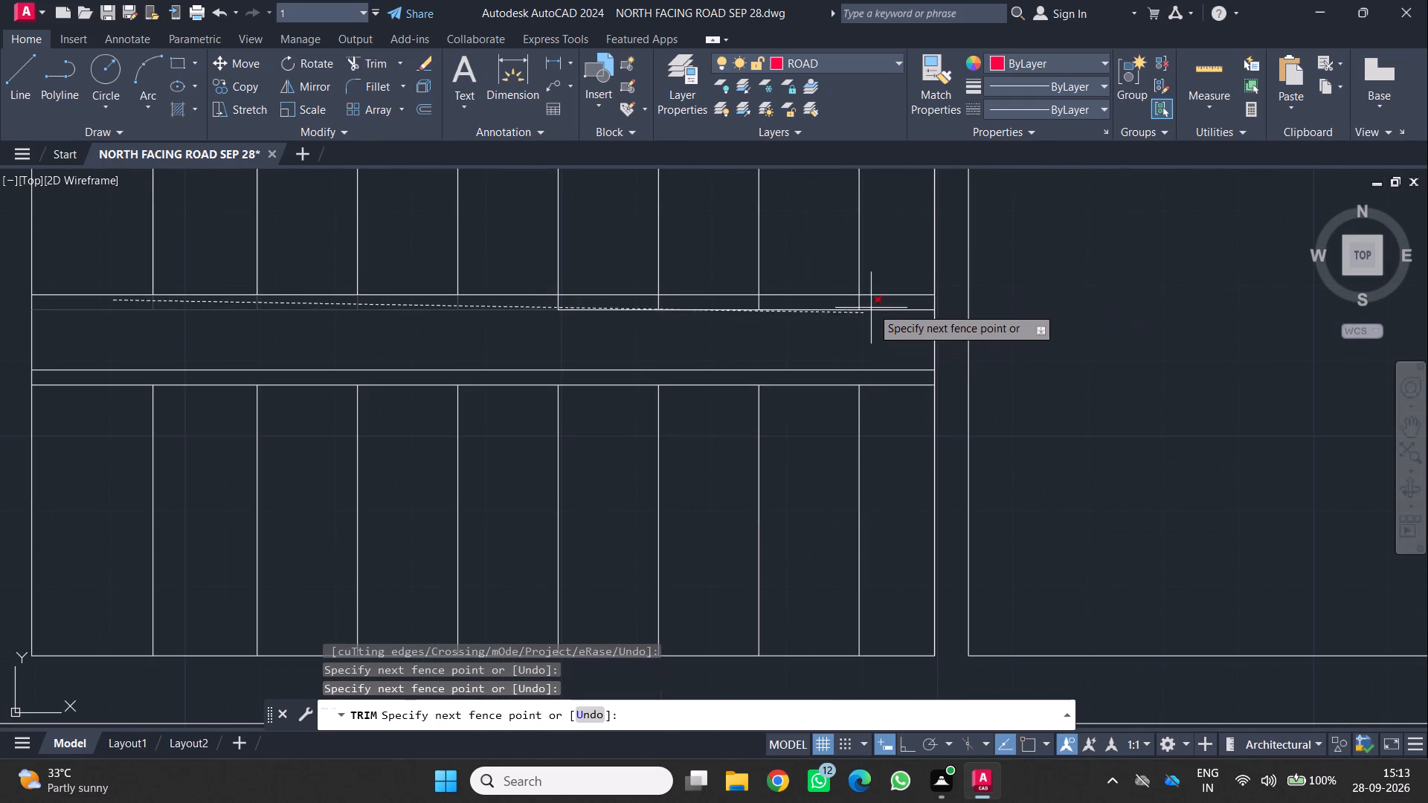
left_click(873, 300)
Draw a diagonal line across the middle gap from its upper-left inner corner to its lower-right inner corner.
scroll(799, 348, "down", 3)
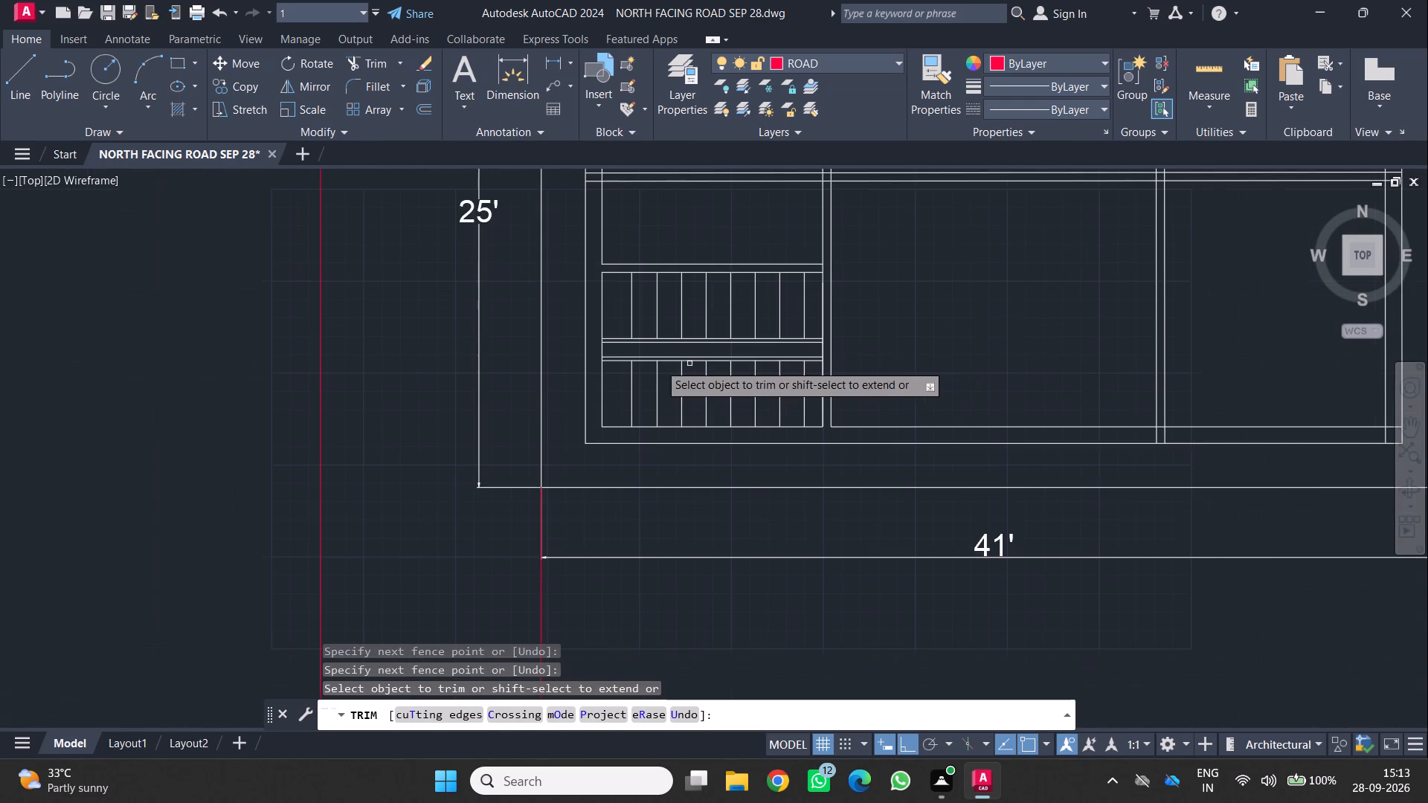
scroll(641, 367, "up", 1)
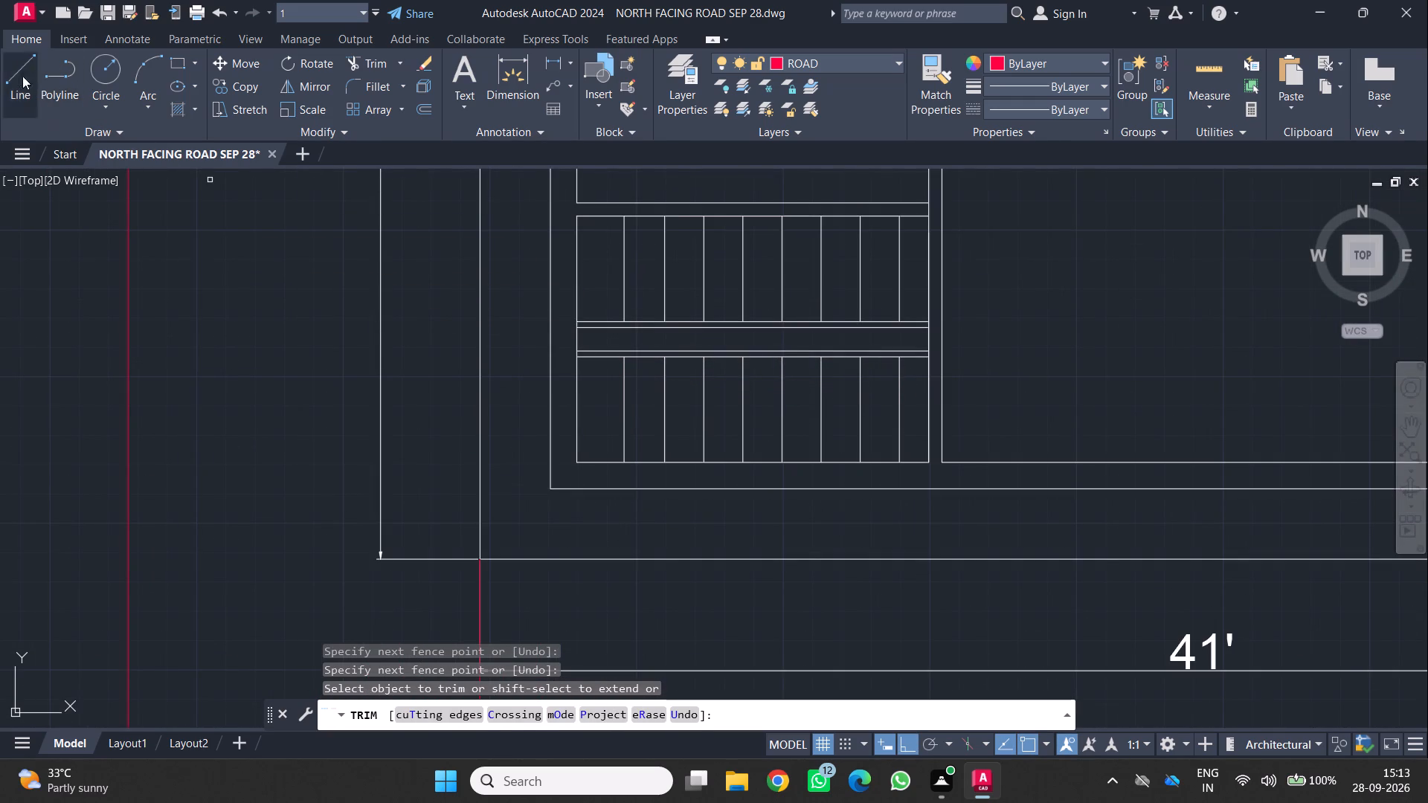
left_click(7, 58)
scroll(582, 303, "up", 3)
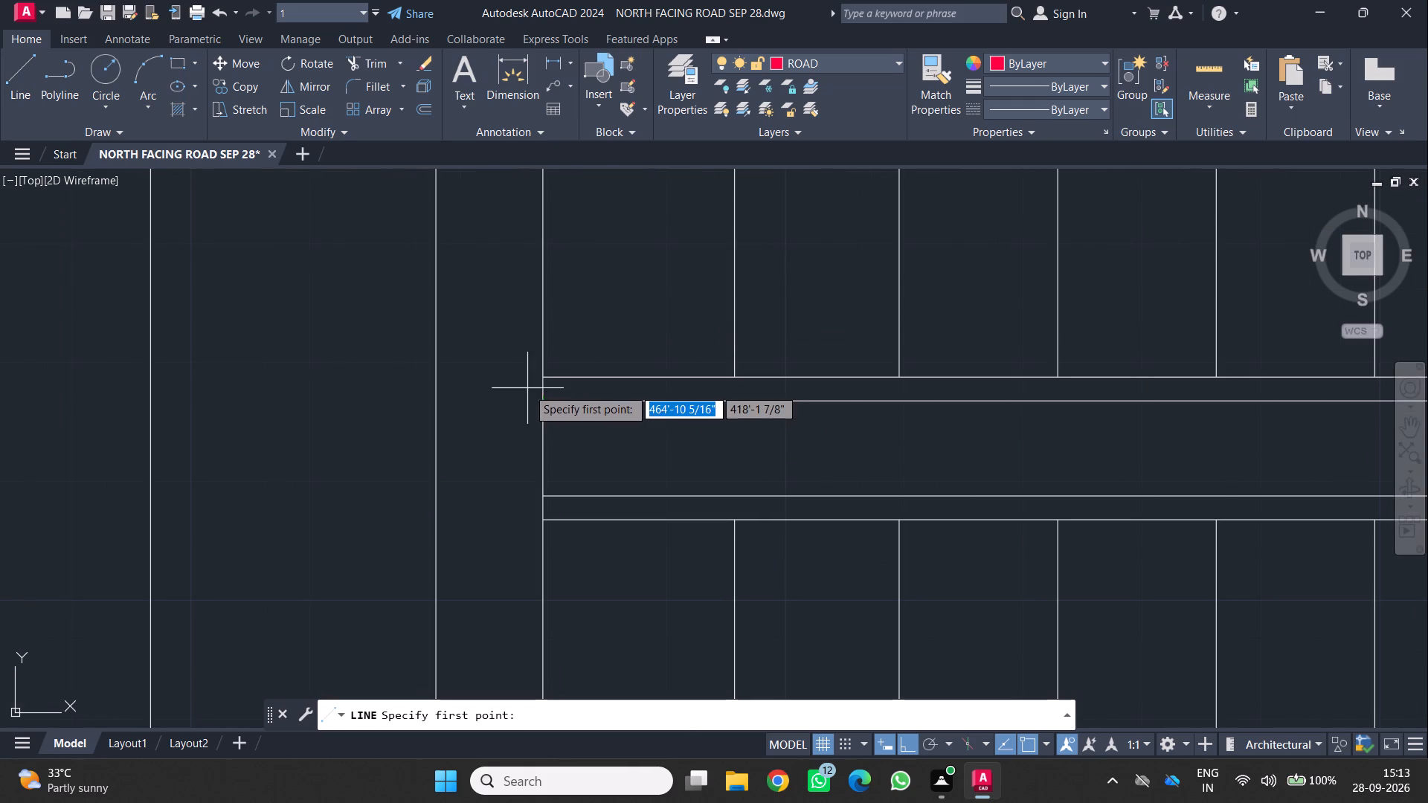
left_click(549, 402)
scroll(859, 467, "down", 2)
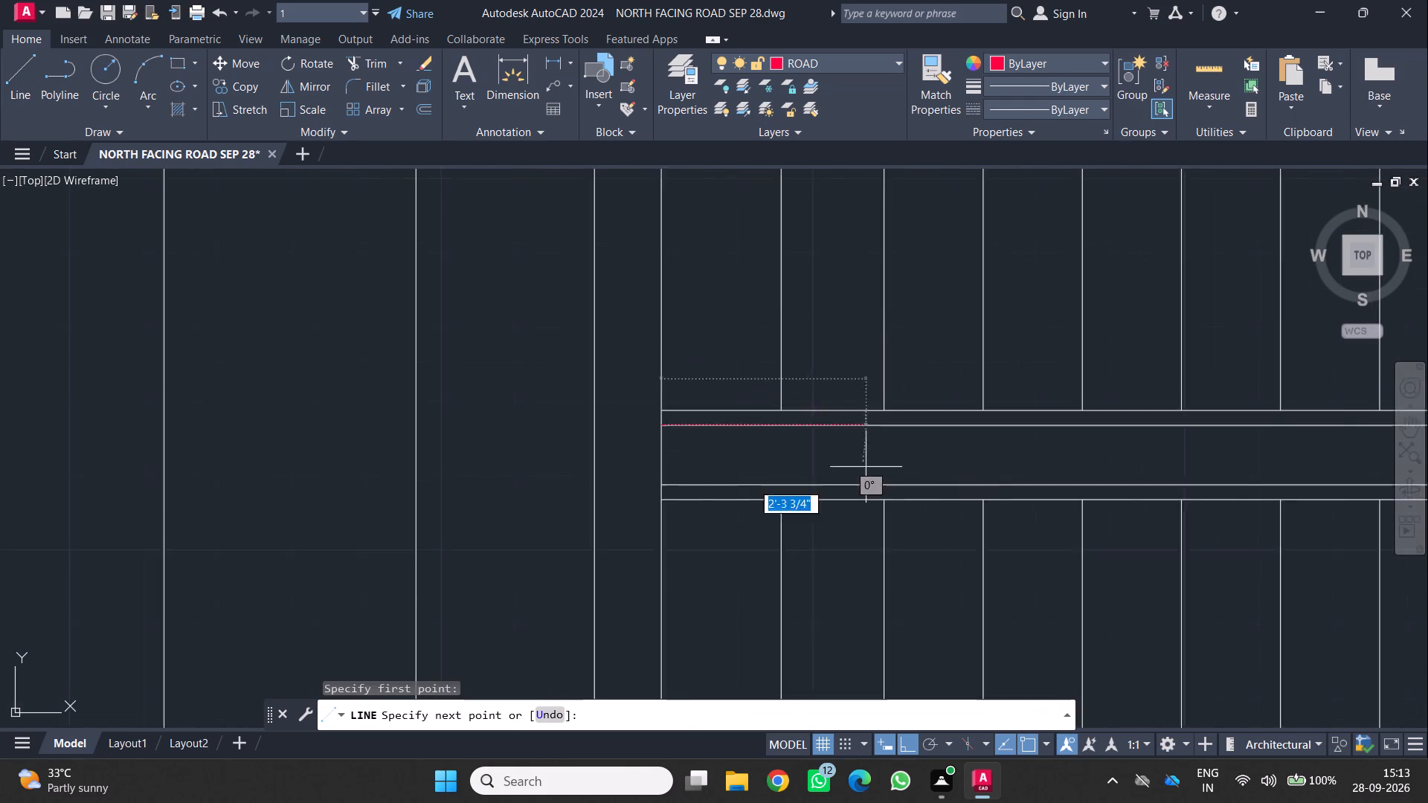
scroll(1218, 465, "up", 2)
scroll(1255, 479, "down", 2)
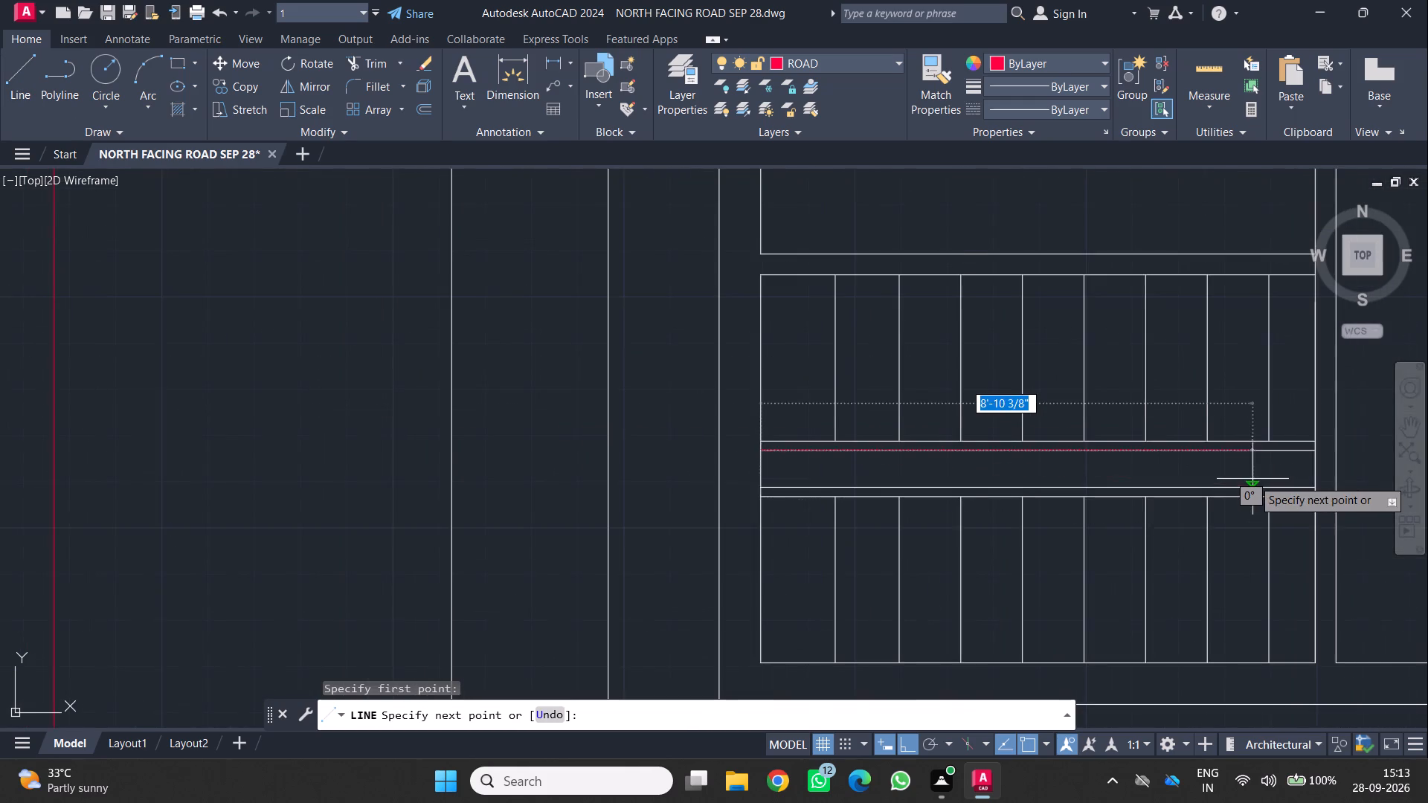
scroll(1252, 479, "down", 1)
middle_click_drag(1230, 469, 836, 430)
scroll(840, 436, "up", 2)
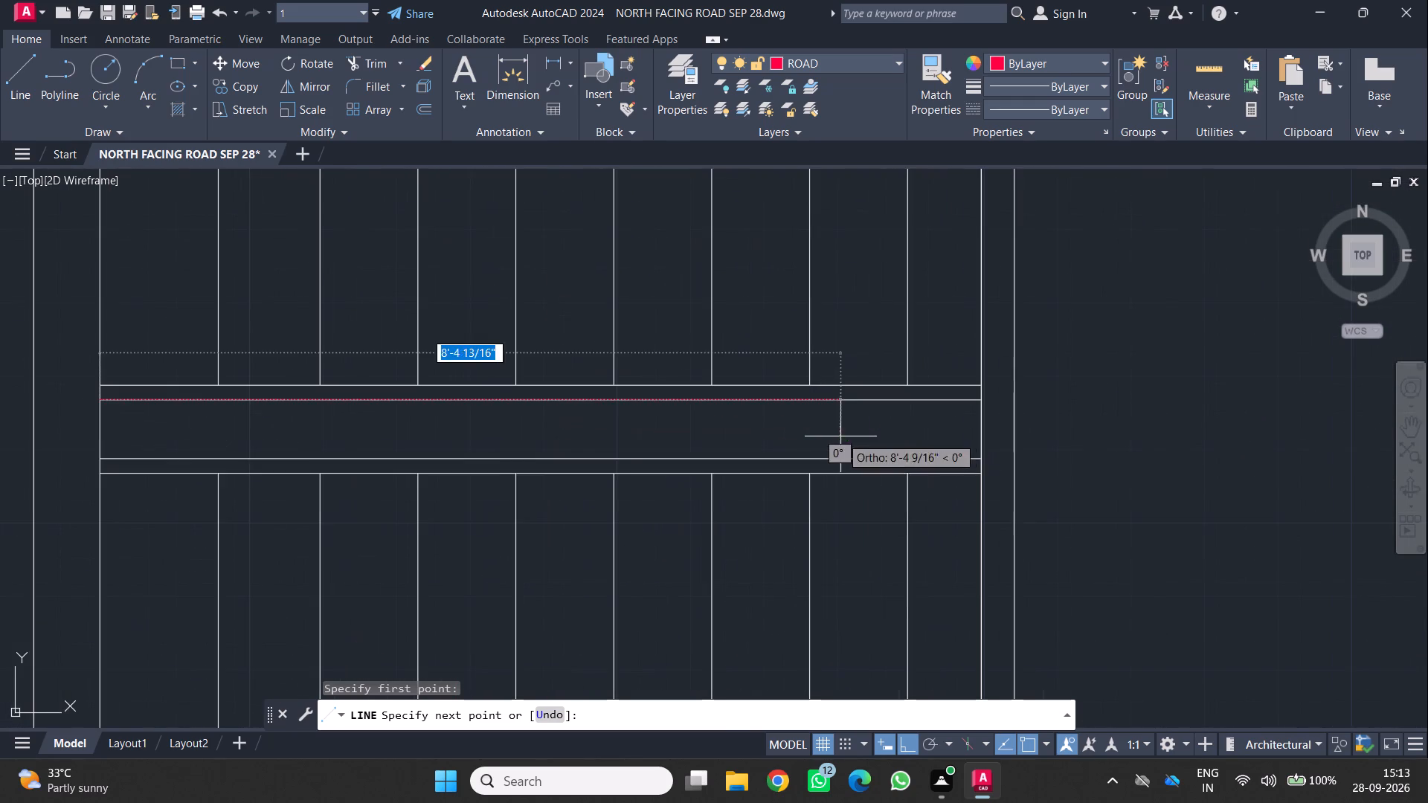
left_click(983, 465)
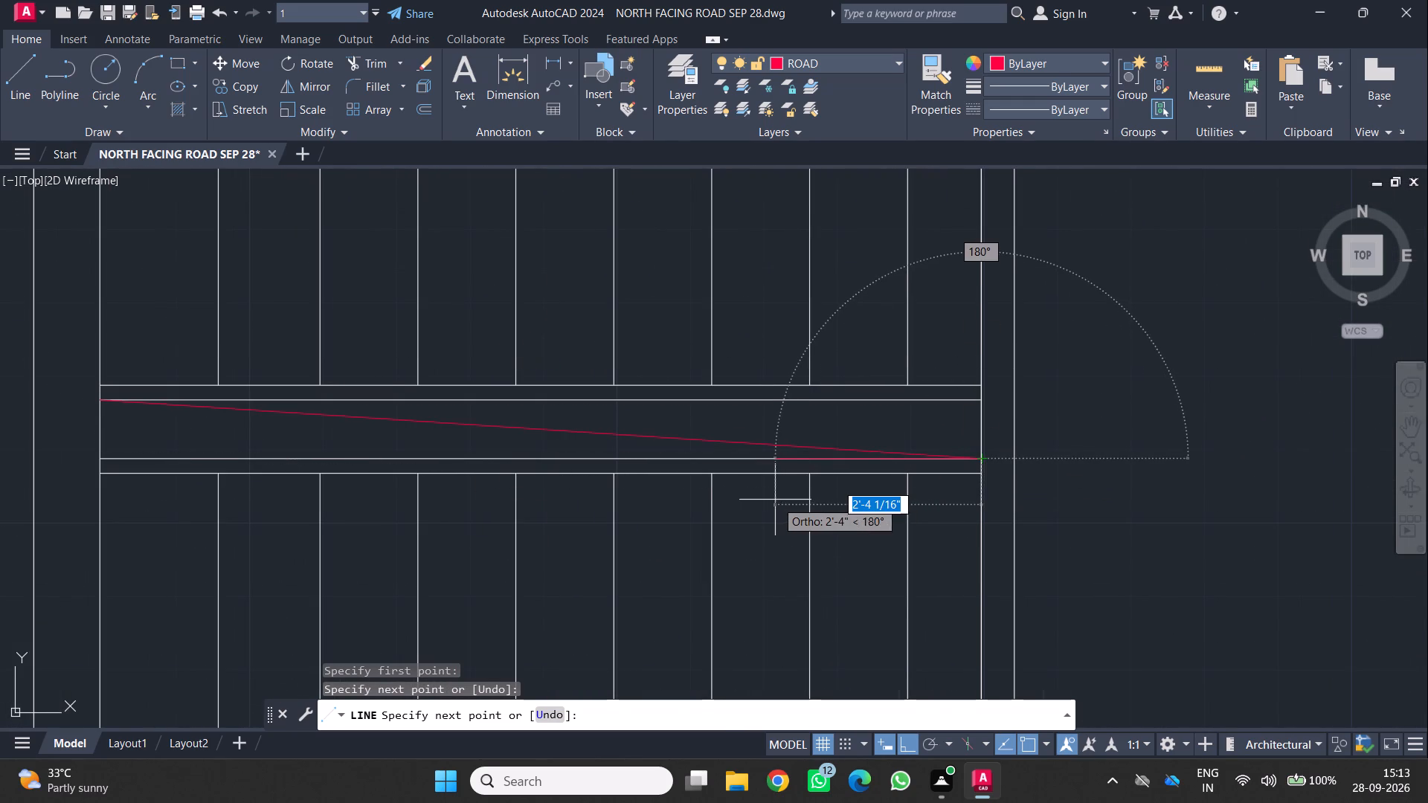
key("Return")
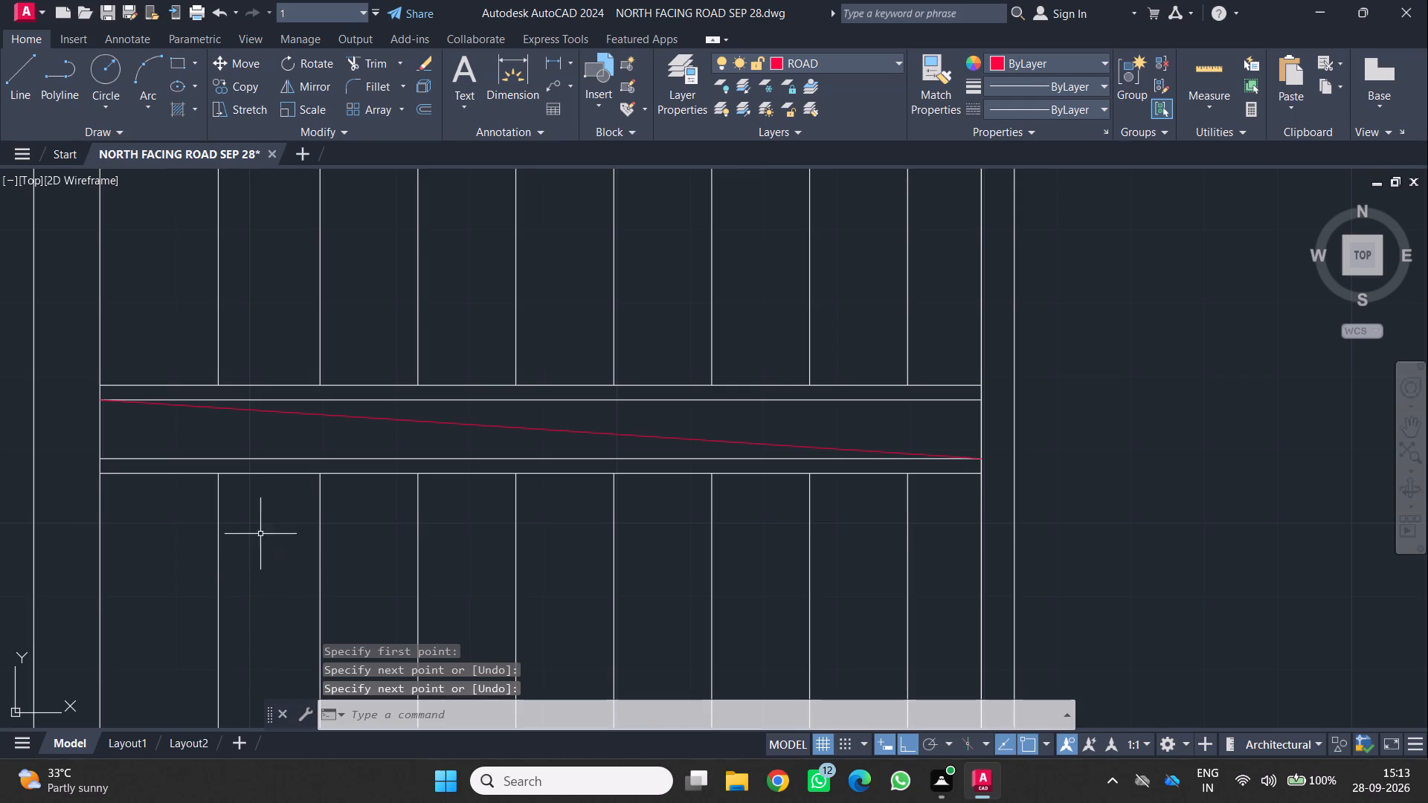
Draw the opposite diagonal across the middle gap from its upper-right inner corner to its lower-left inner corner.
left_click(20, 63)
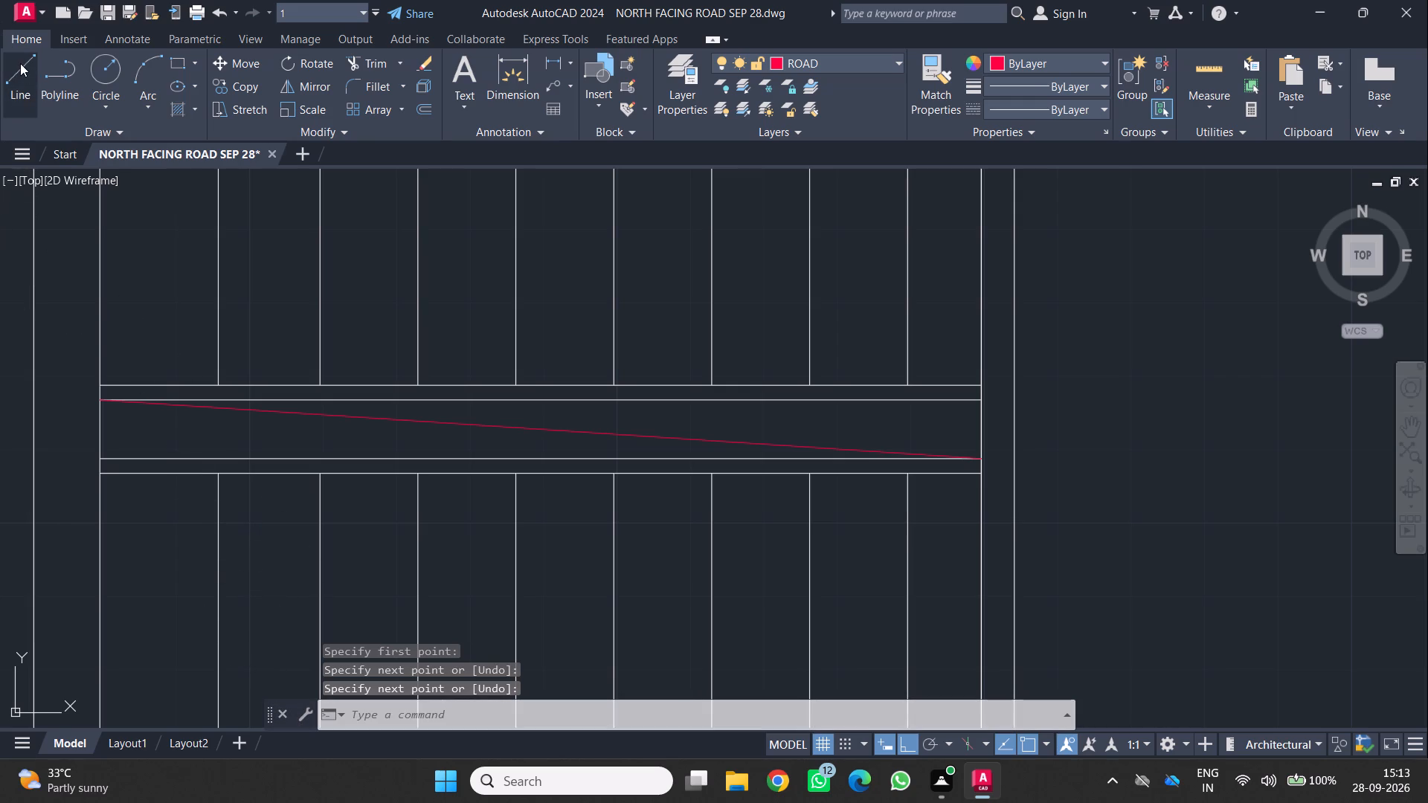
left_click(977, 402)
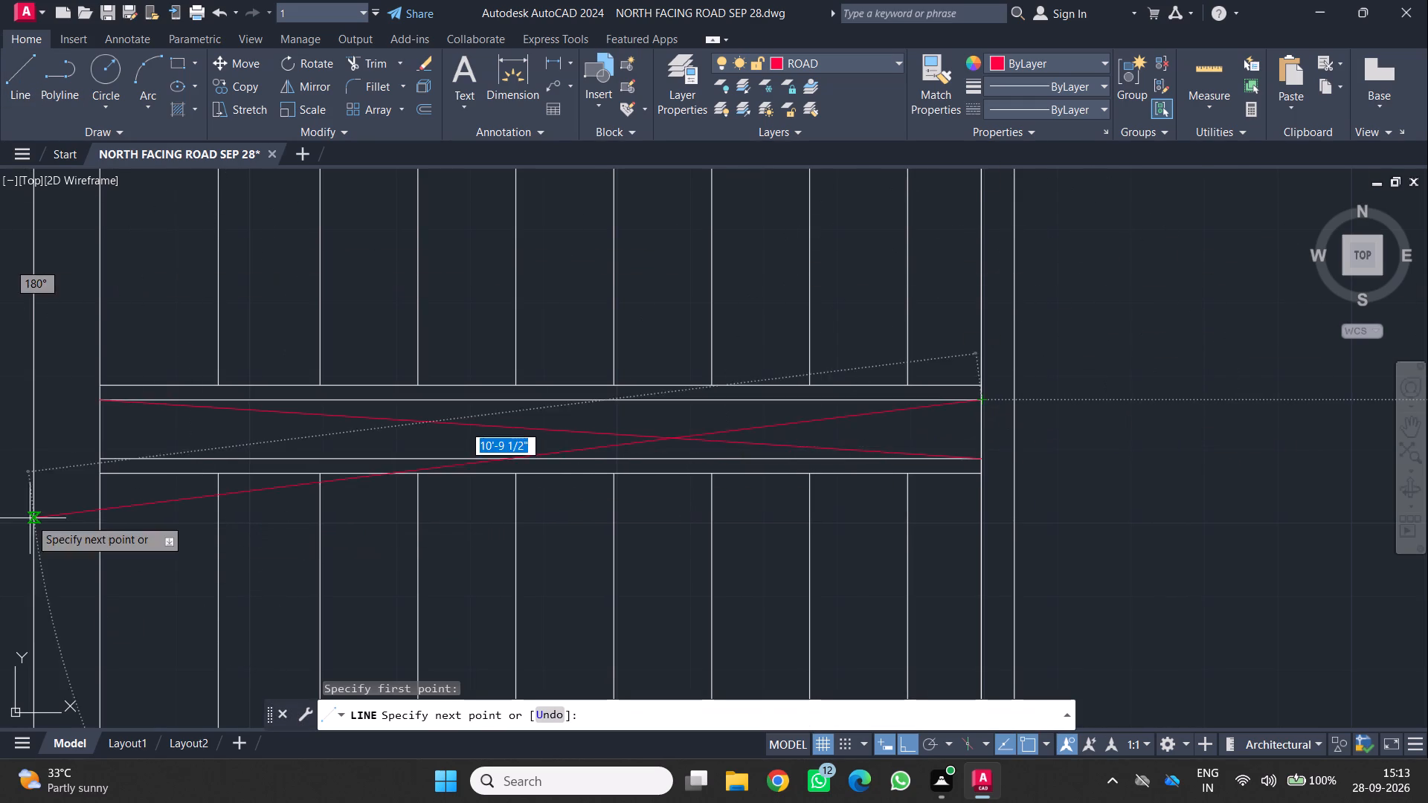
left_click(97, 455)
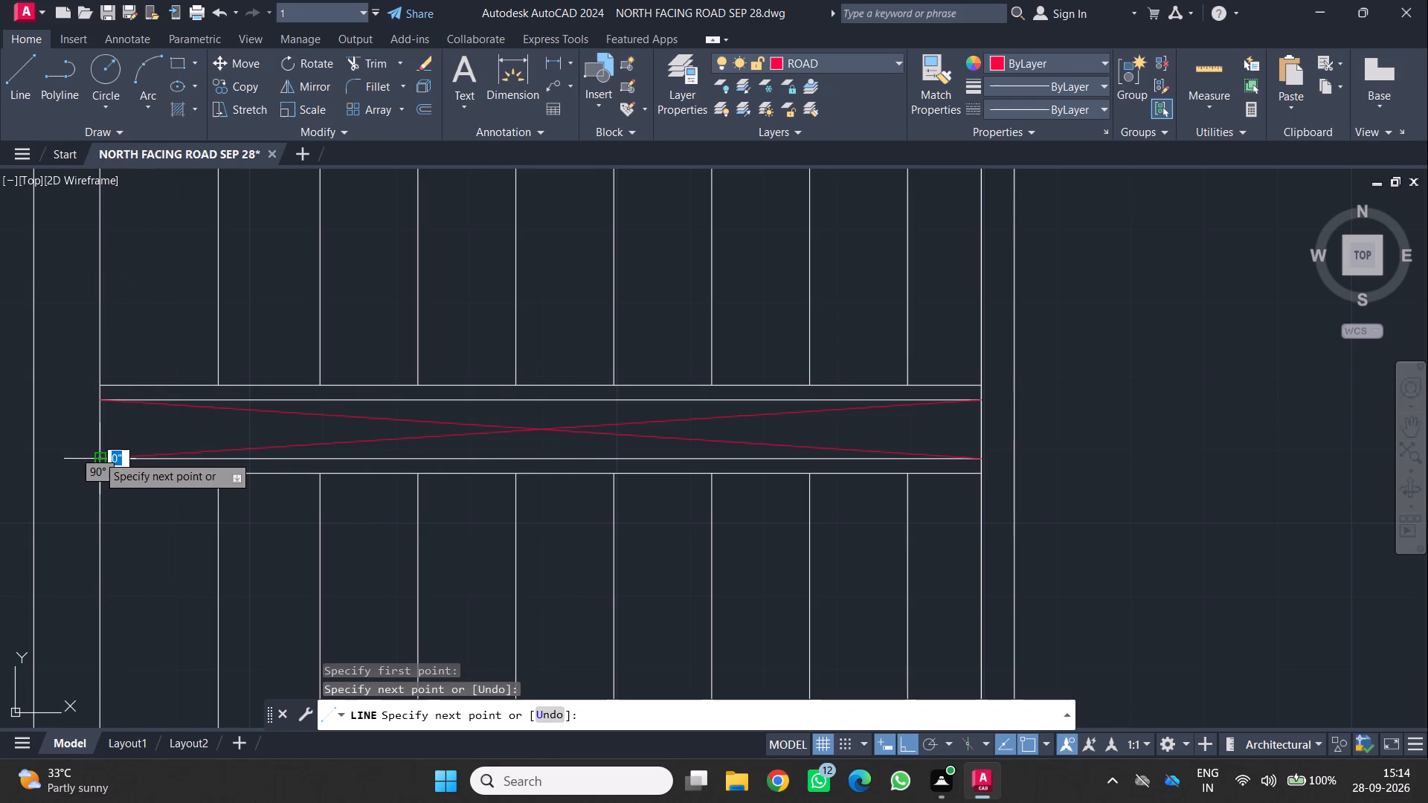
key("Return")
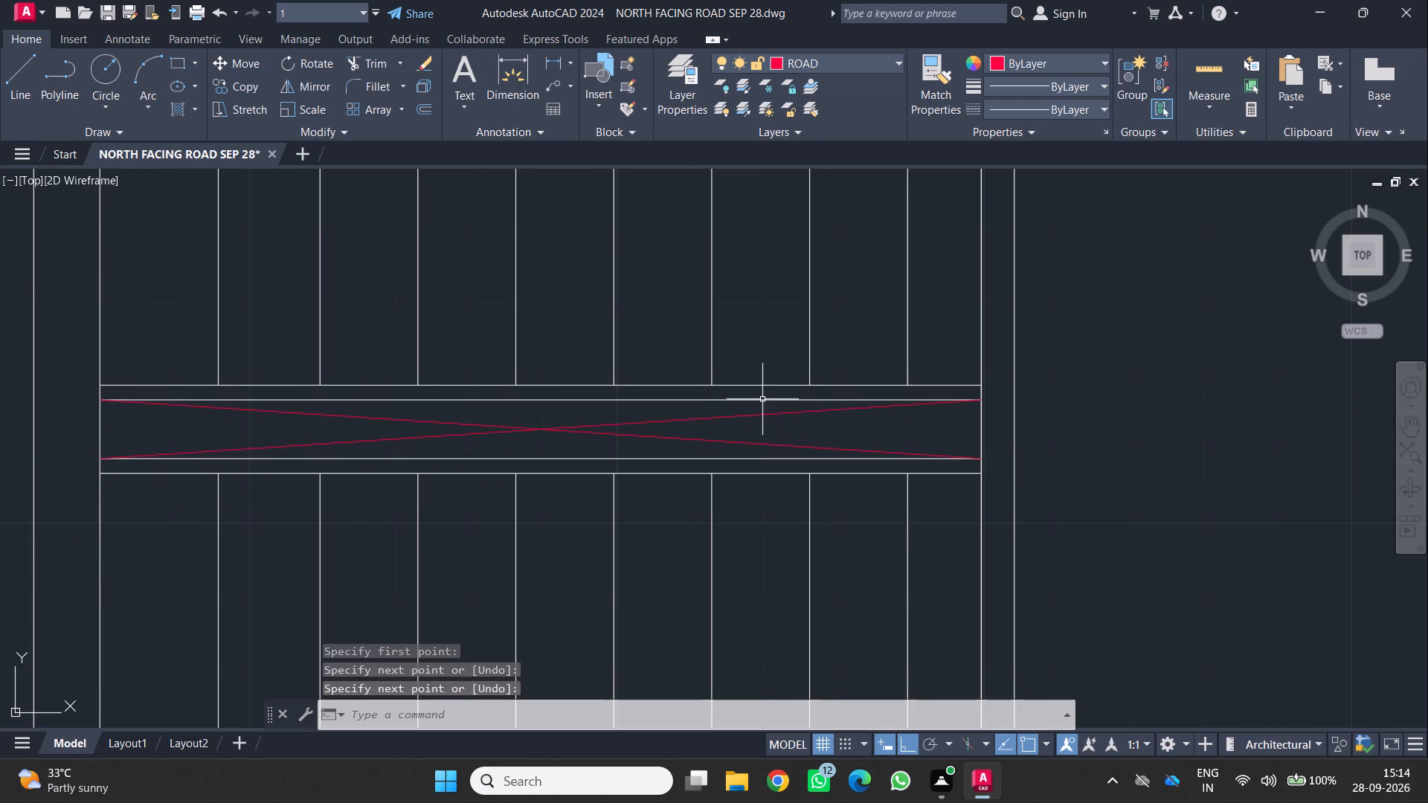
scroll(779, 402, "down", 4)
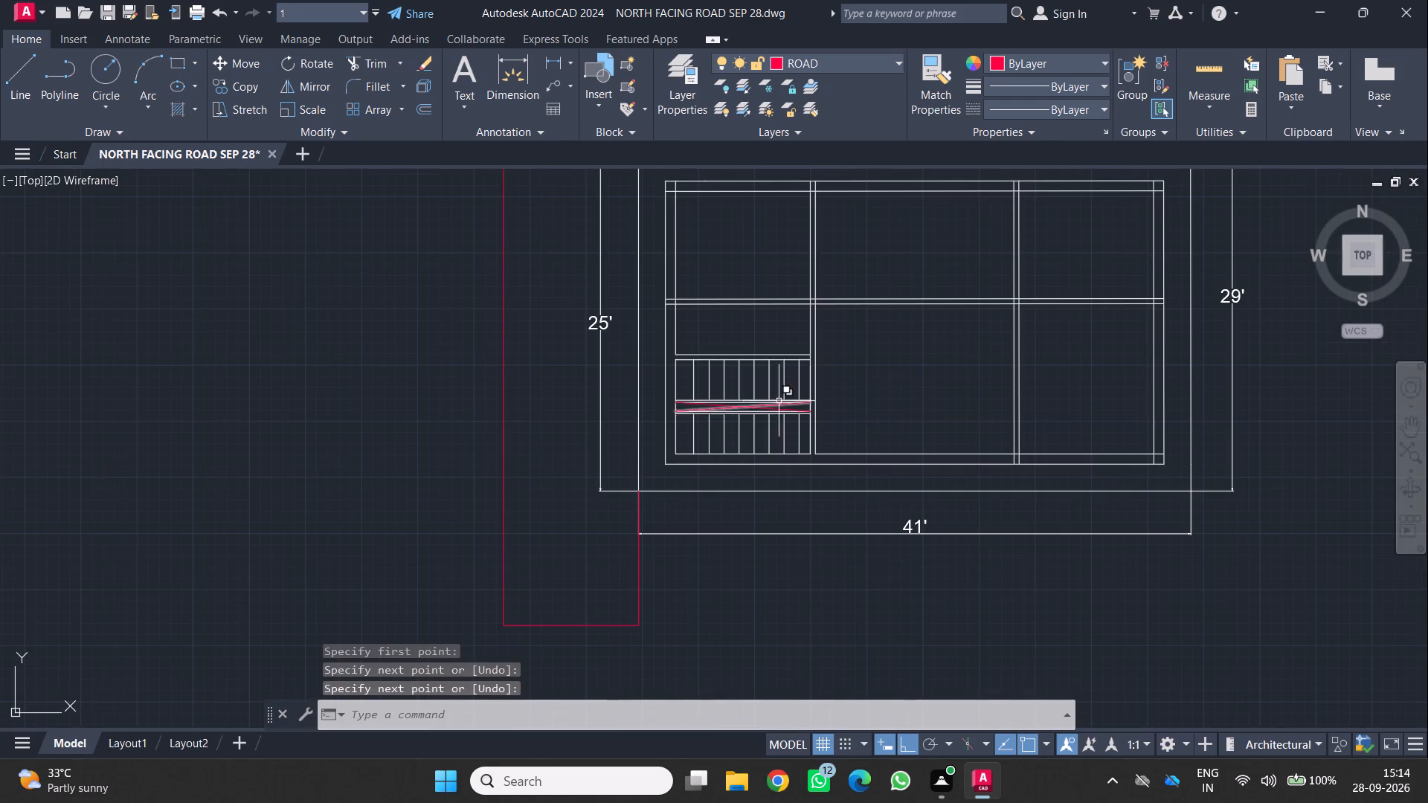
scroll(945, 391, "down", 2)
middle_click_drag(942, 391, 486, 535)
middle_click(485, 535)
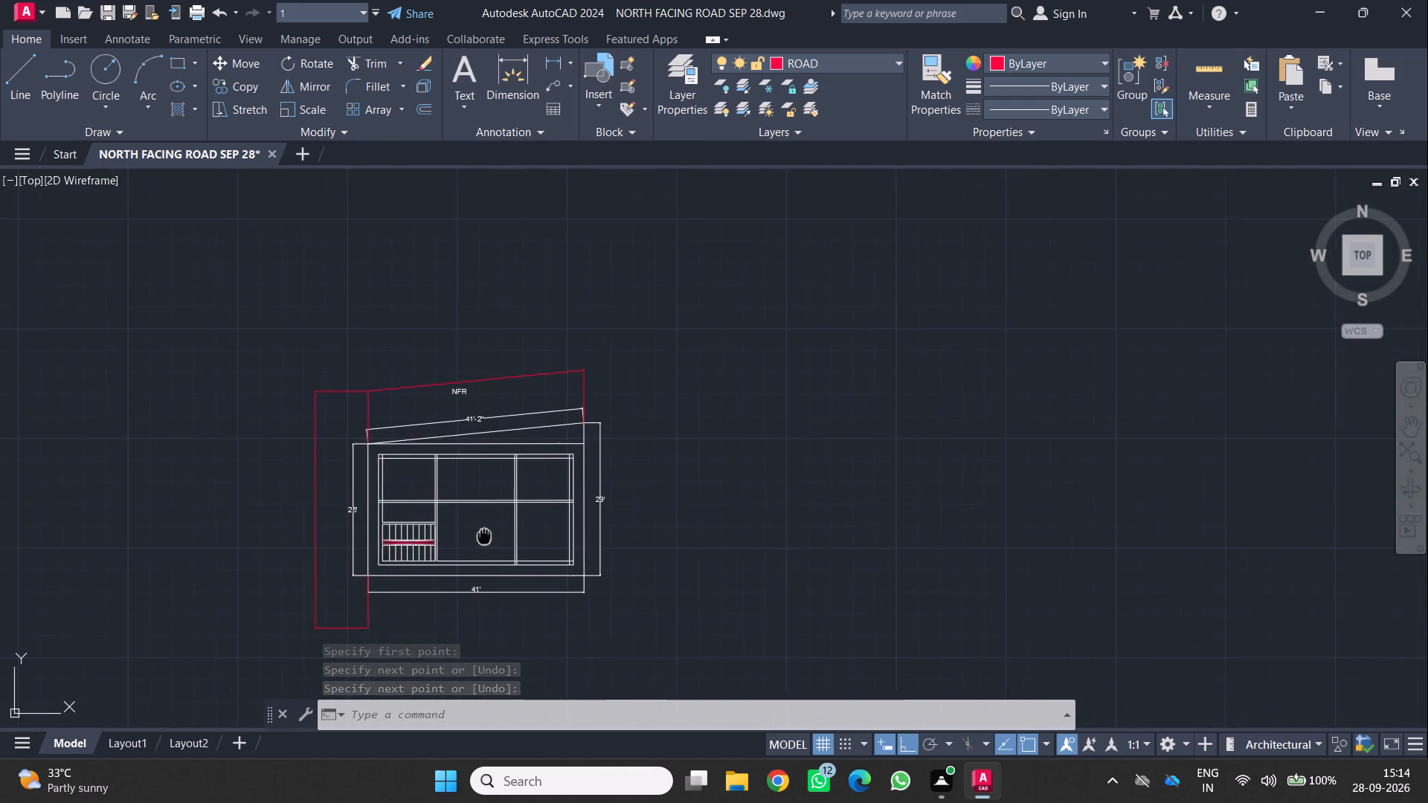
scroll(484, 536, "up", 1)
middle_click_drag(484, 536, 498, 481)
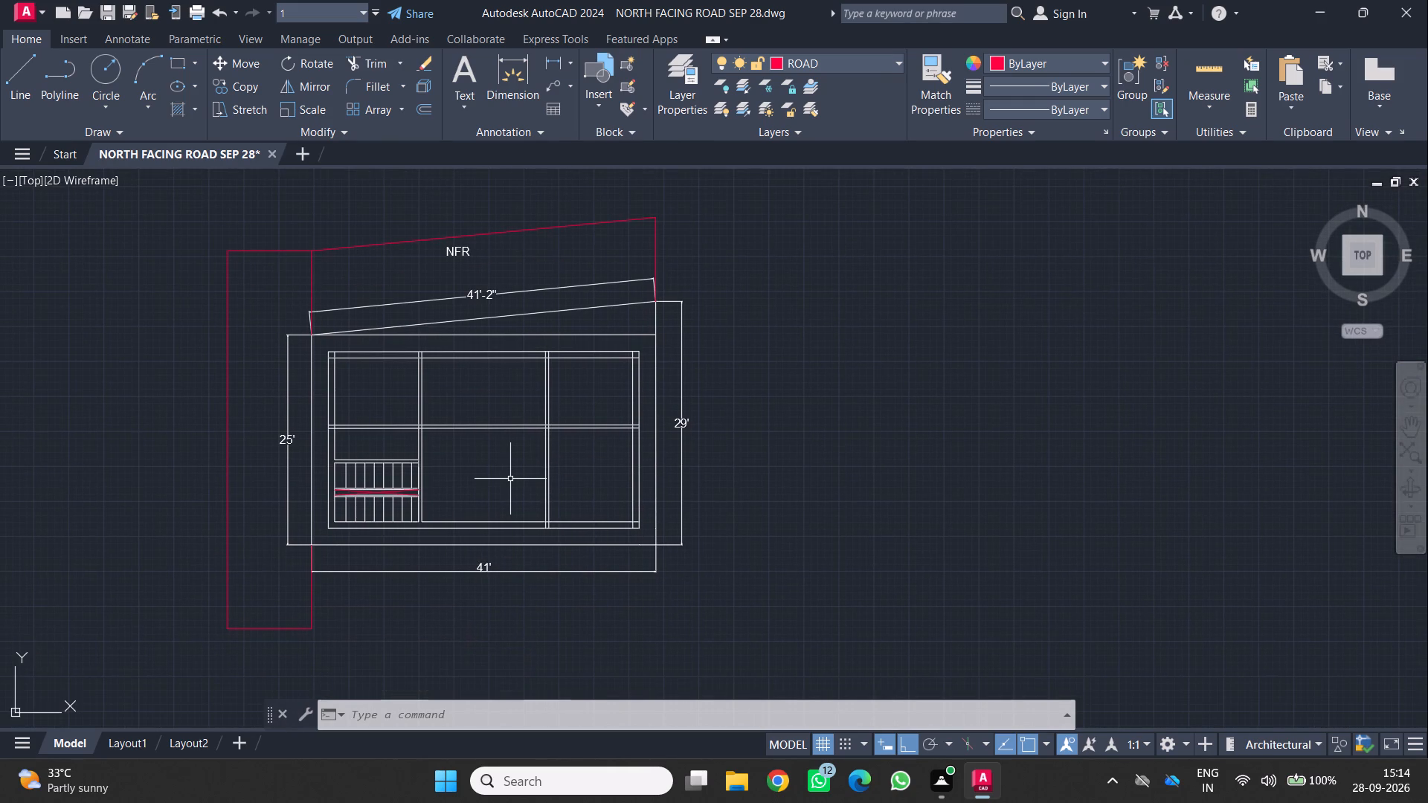
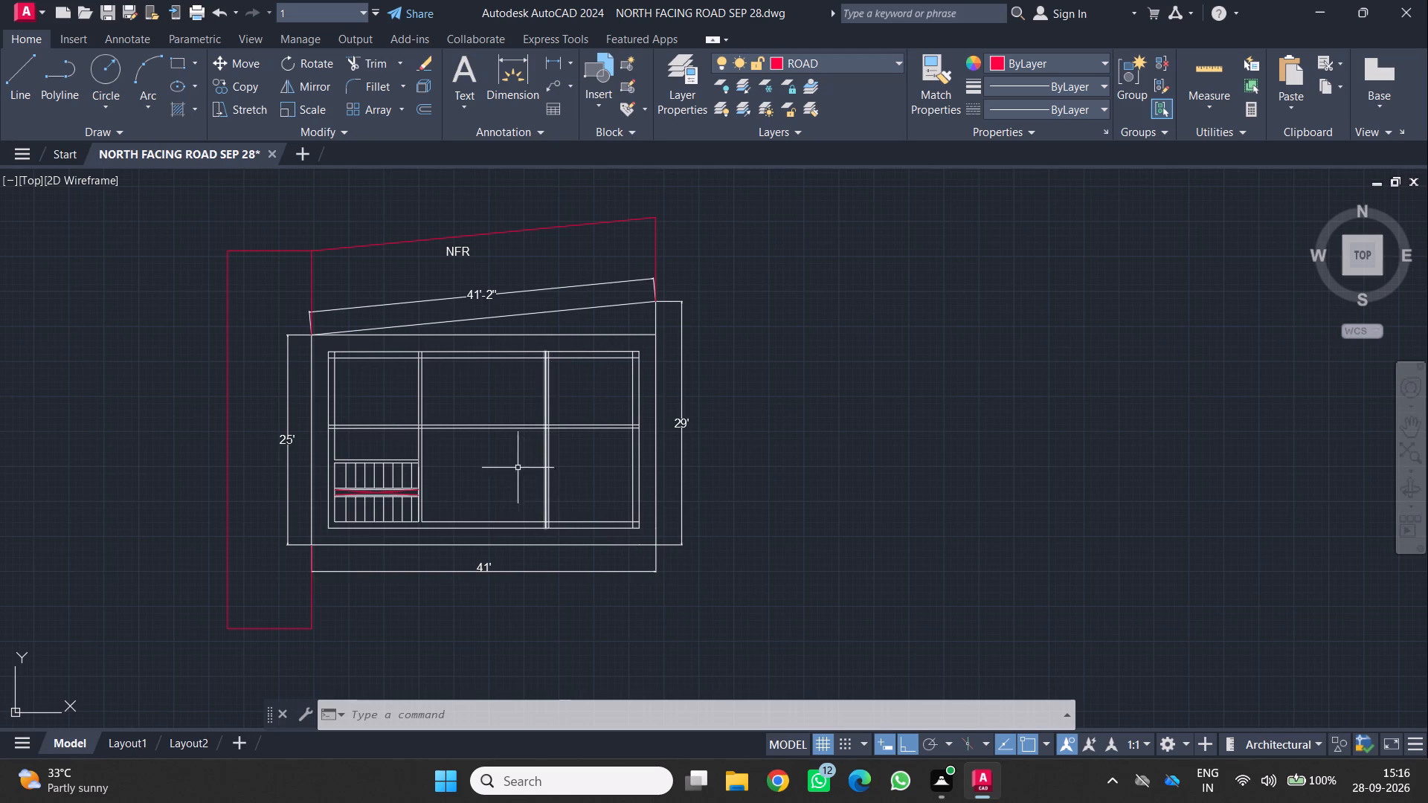
Trim the horizontal partition wall's two line ends out of the left outer wall's thickness.
scroll(472, 405, "up", 1)
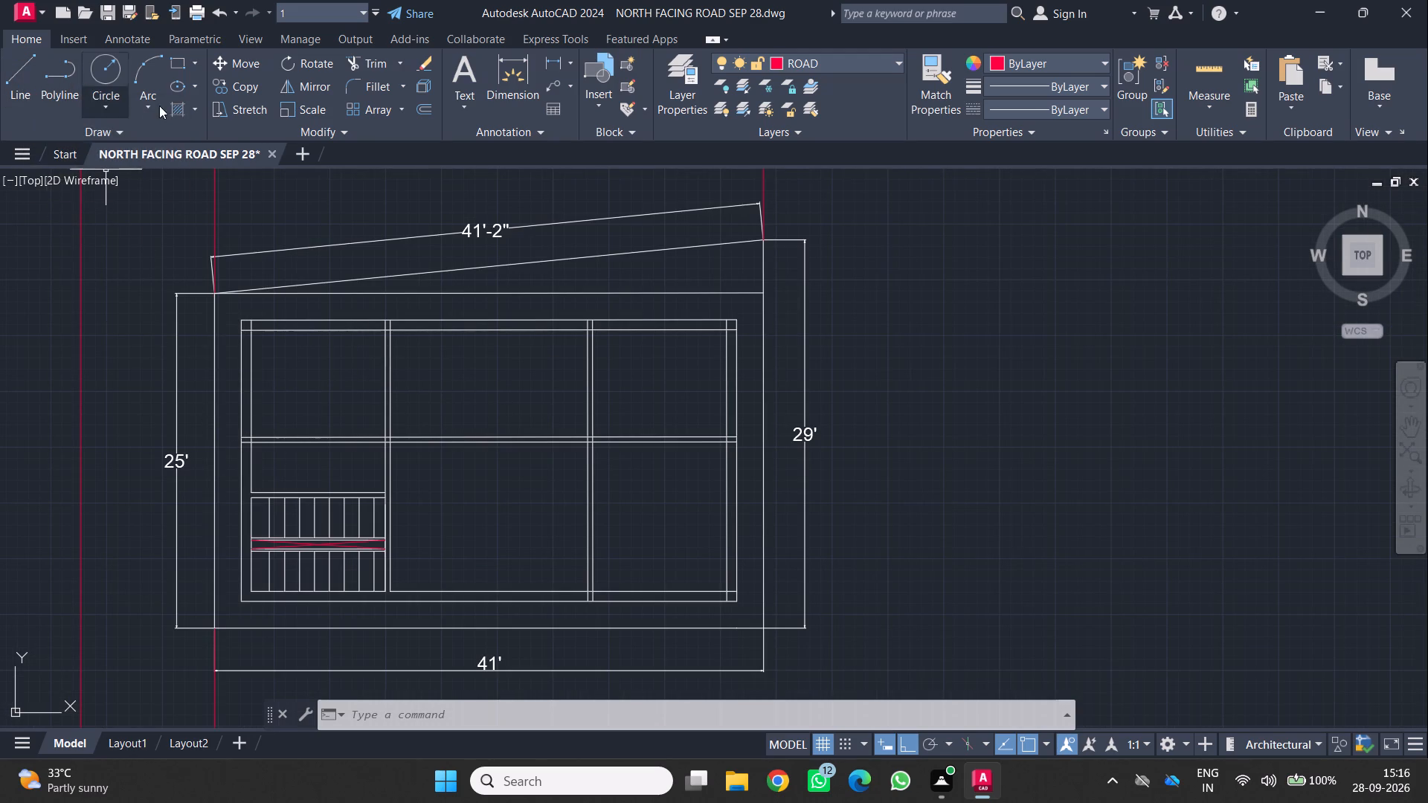
left_click(359, 61)
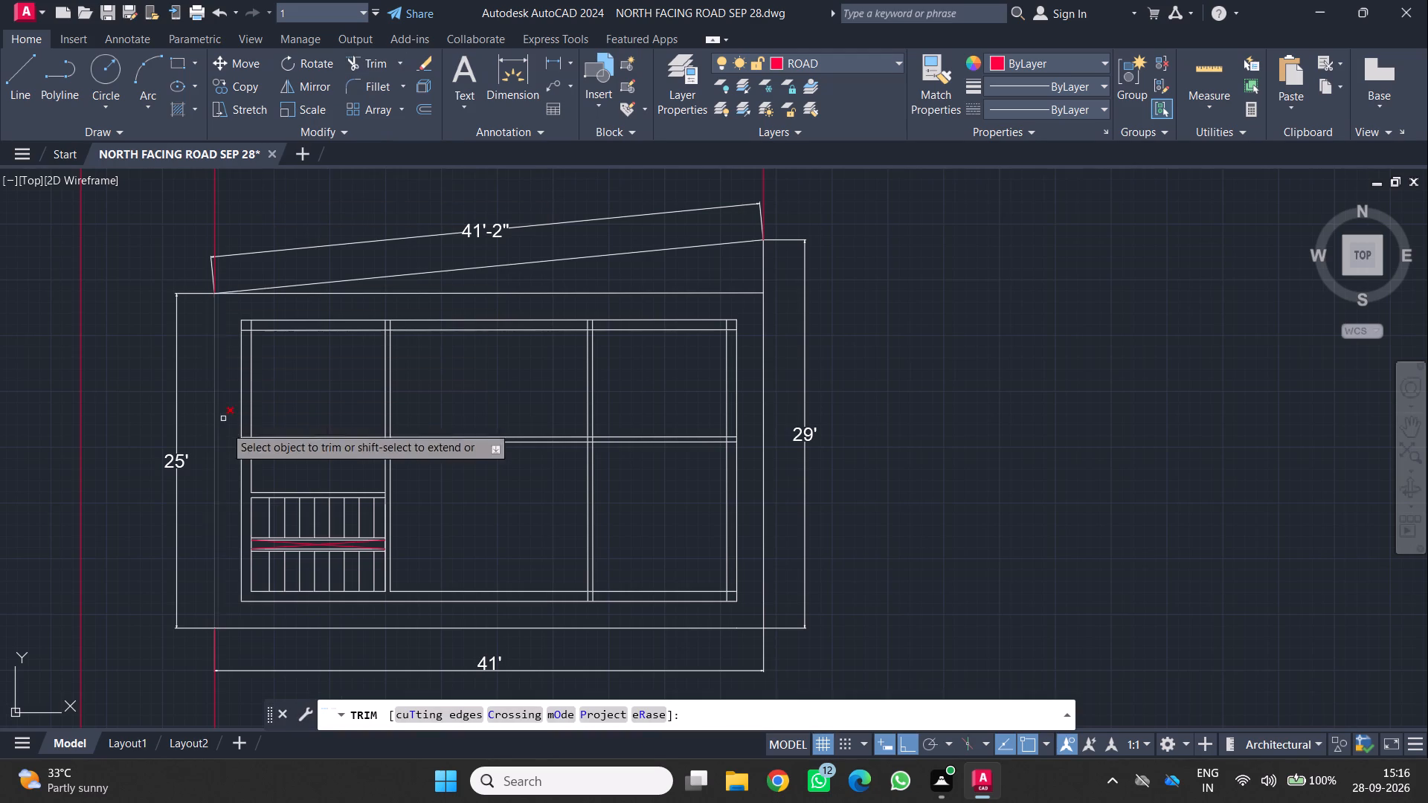
scroll(242, 451, "up", 2)
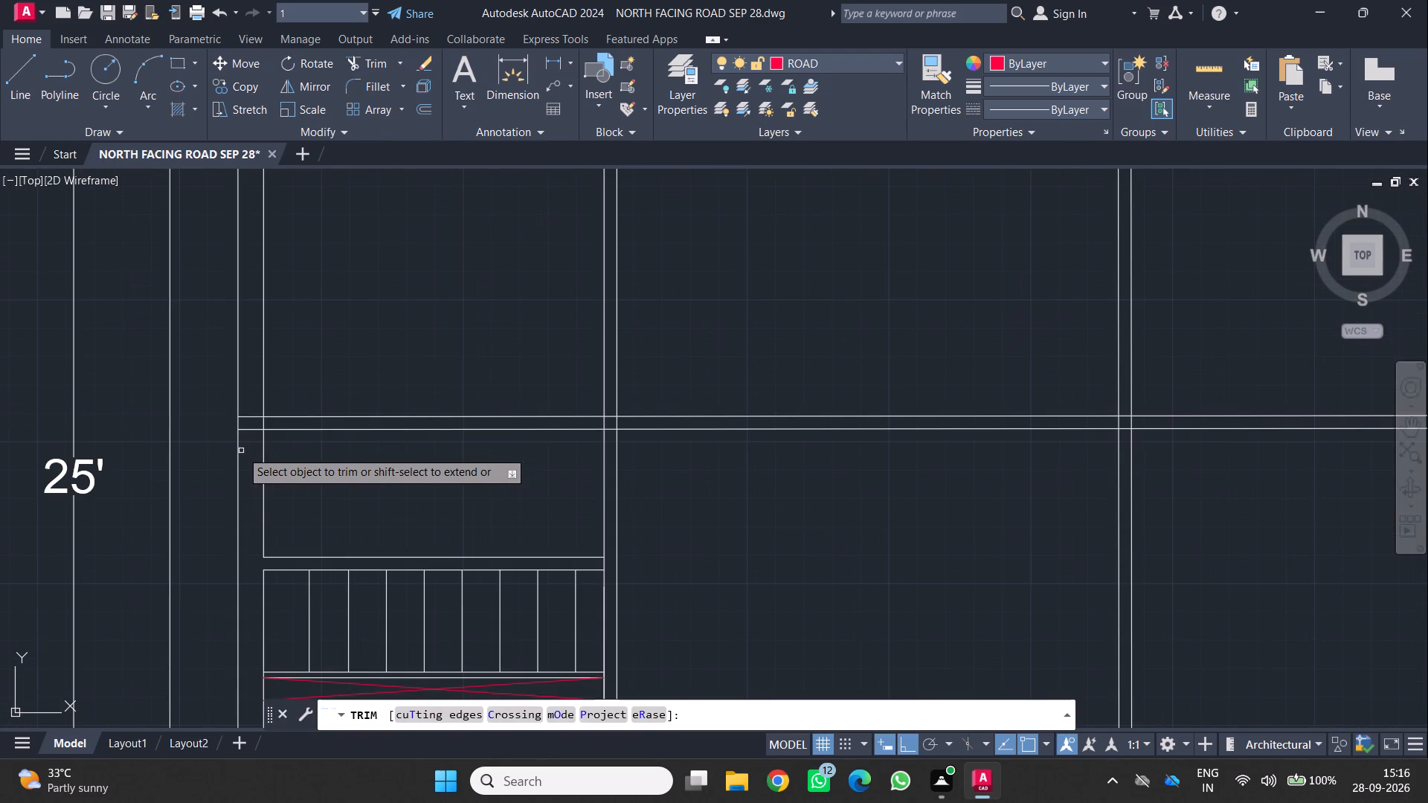
left_click(244, 451)
left_click(248, 340)
scroll(247, 329, "down", 2)
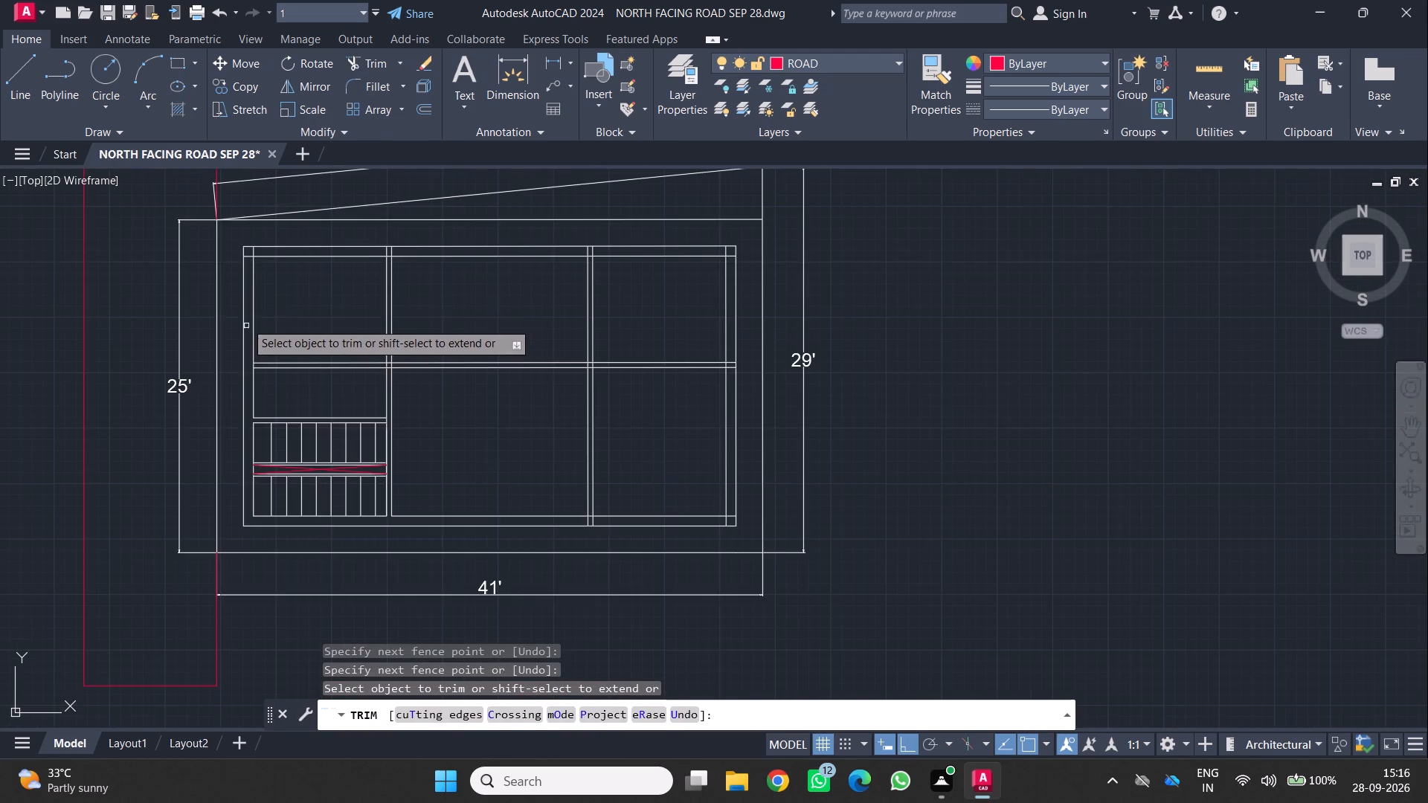
Trim the overrunning wall lines out of the upper outer wall's thickness, from its left corner to its right corner.
scroll(252, 264, "up", 2)
left_click(239, 253)
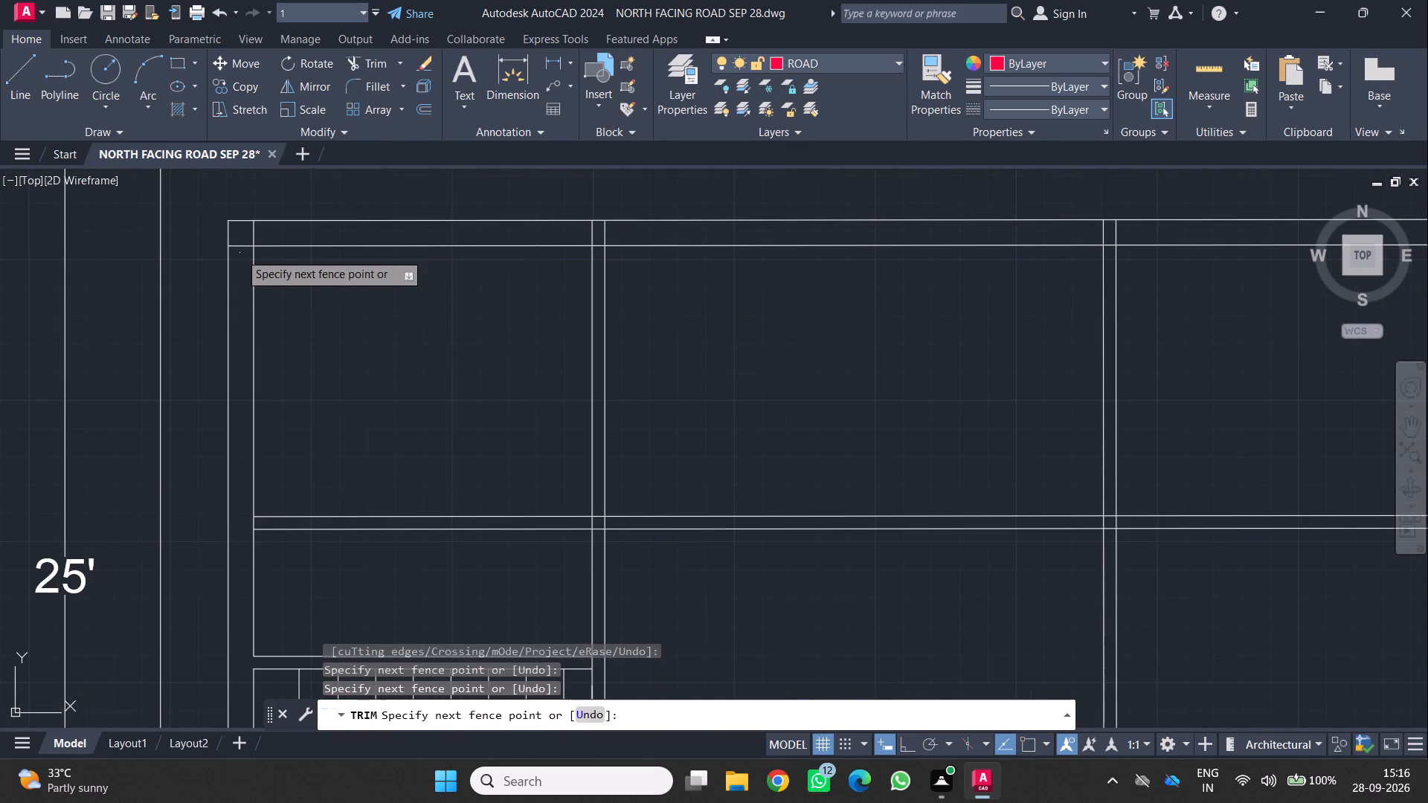
left_click(239, 240)
left_click(239, 240)
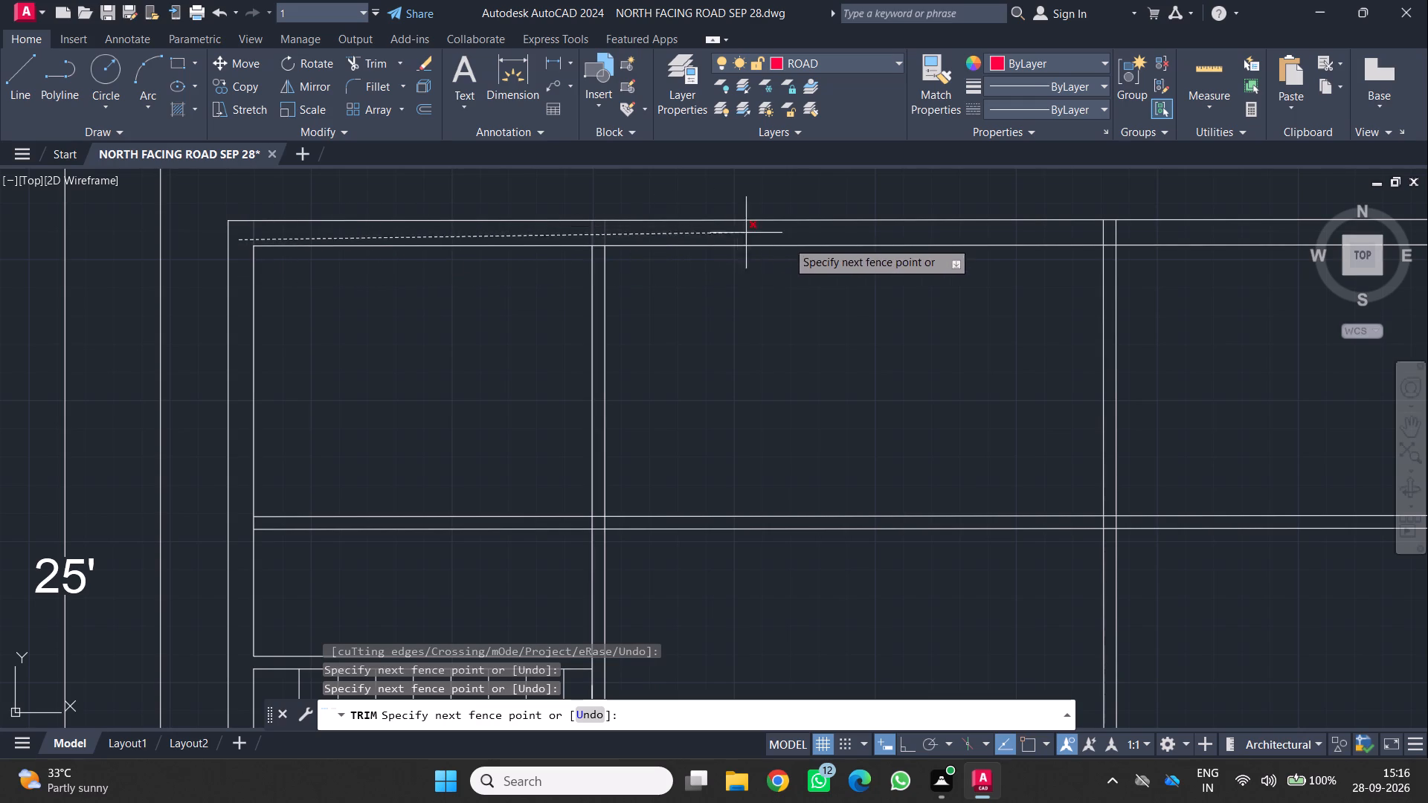
scroll(901, 236, "down", 1)
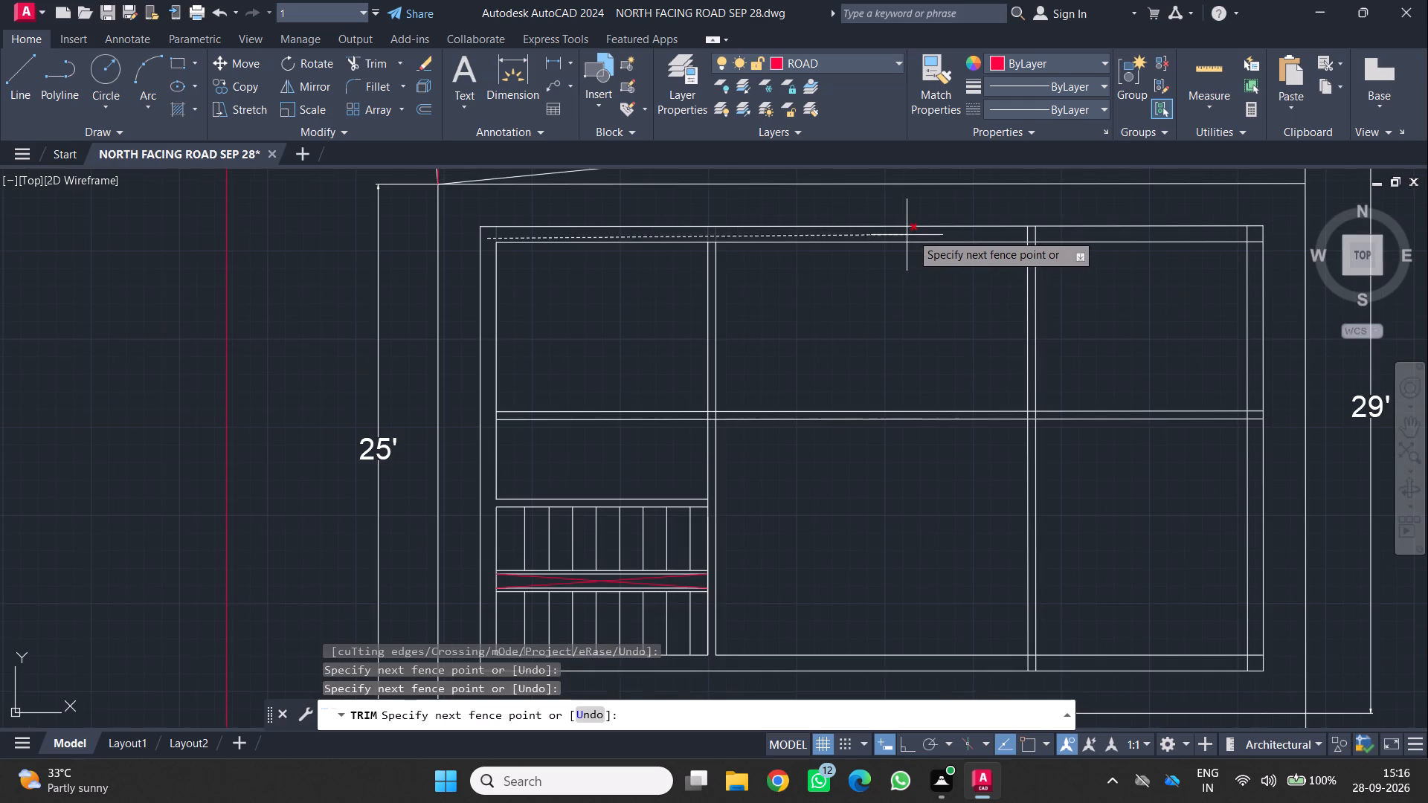
left_click(1252, 234)
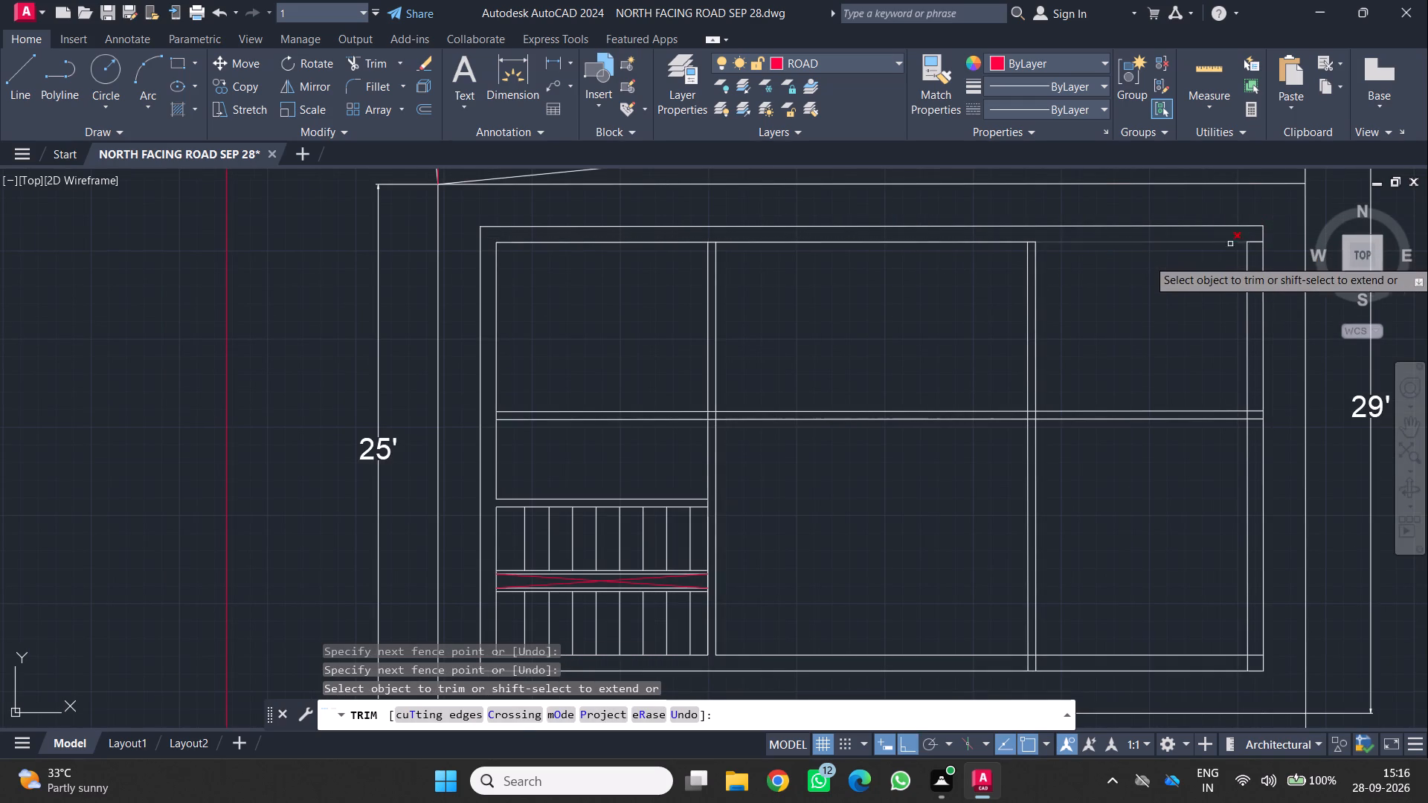
Trim the horizontal line ends out of the right outer wall's thickness, from the upper corner down to the lower corner.
scroll(1166, 291, "down", 1)
middle_click_drag(1157, 292, 980, 300)
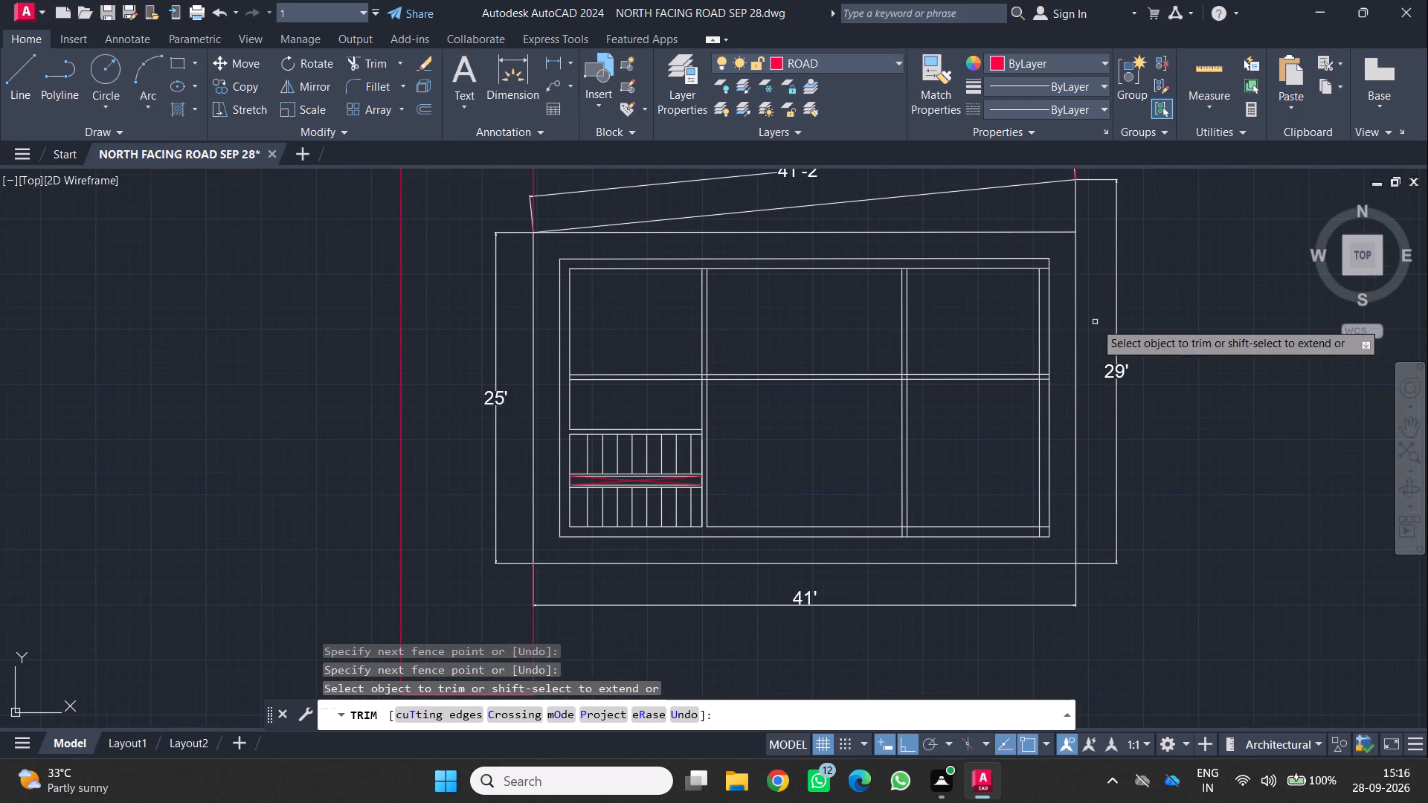
scroll(1046, 271, "up", 2)
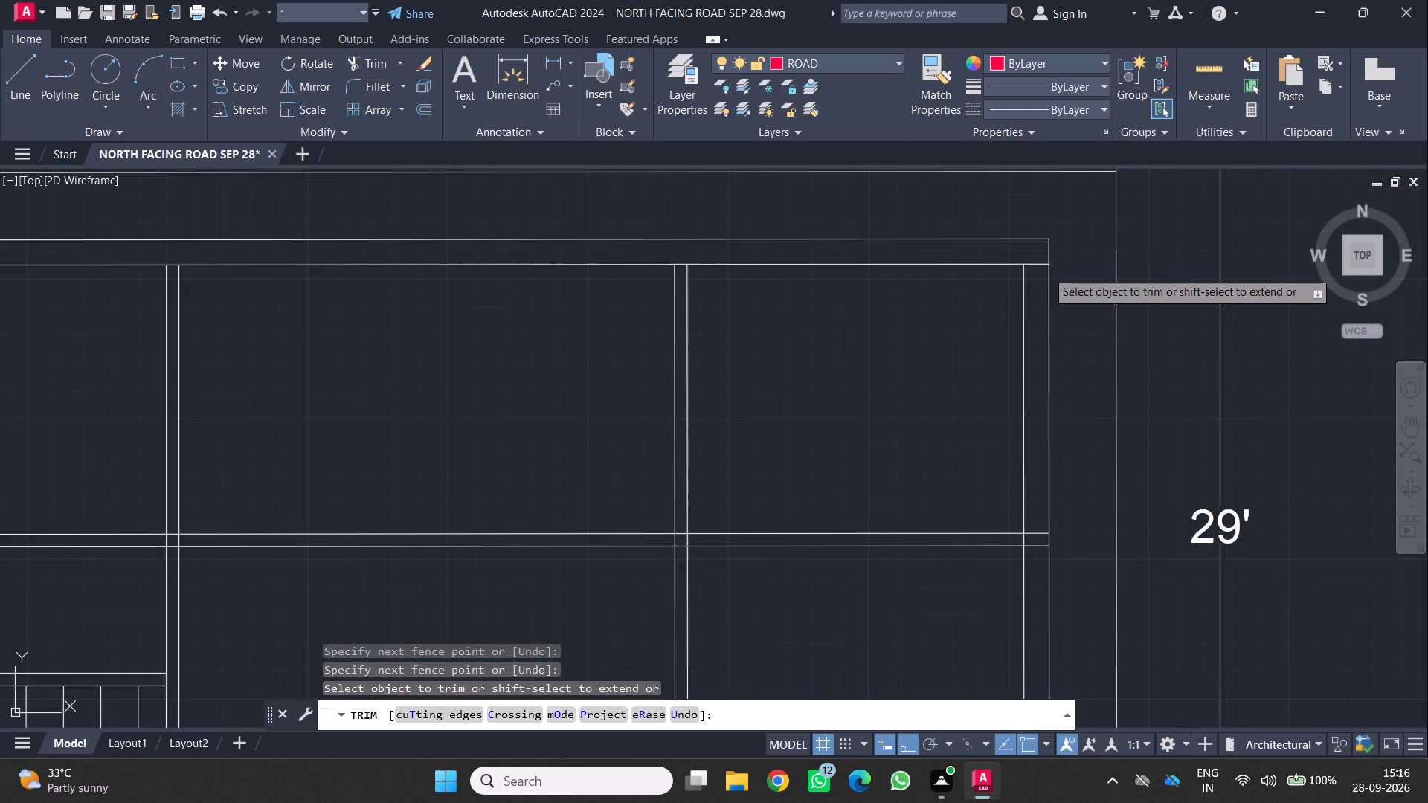
left_click(1041, 248)
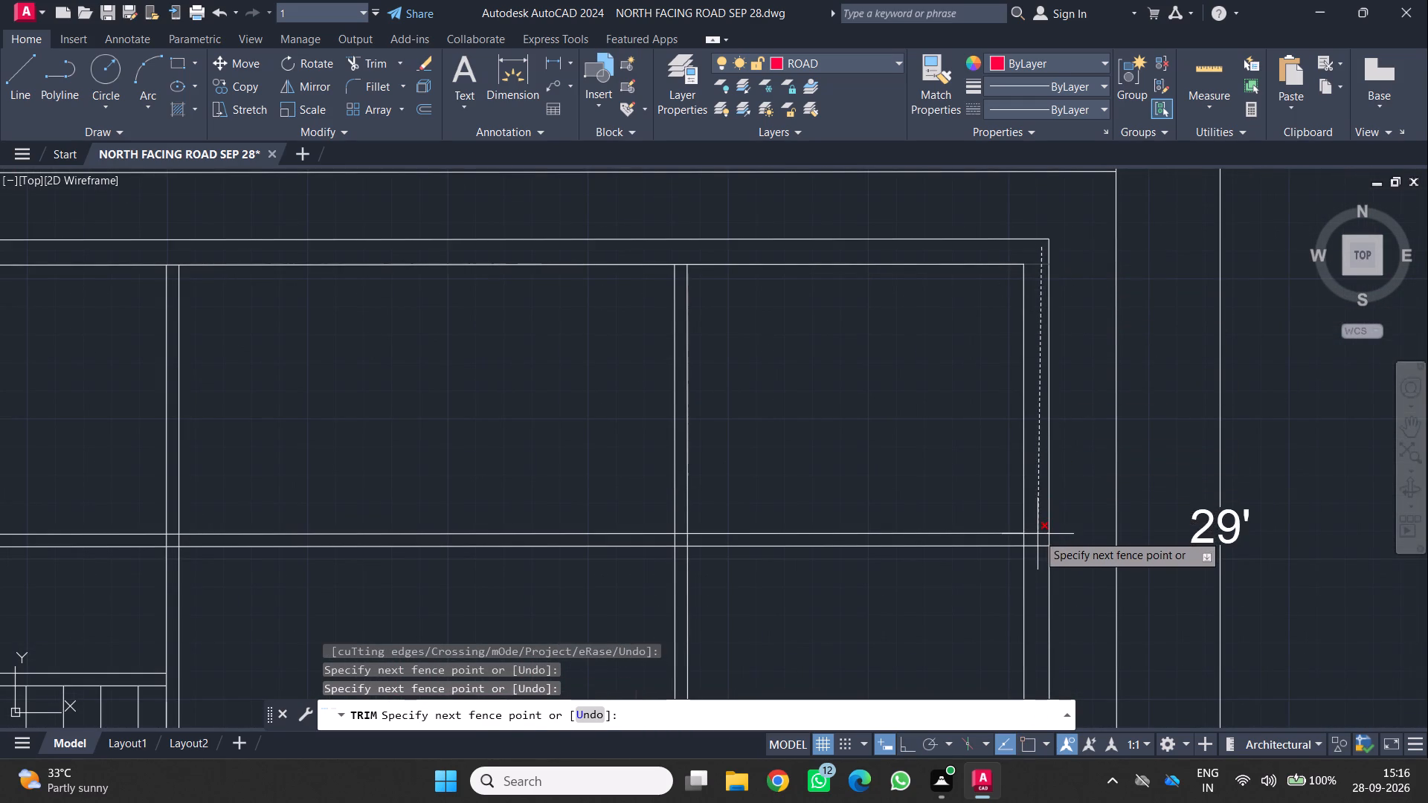
scroll(1038, 534, "down", 3)
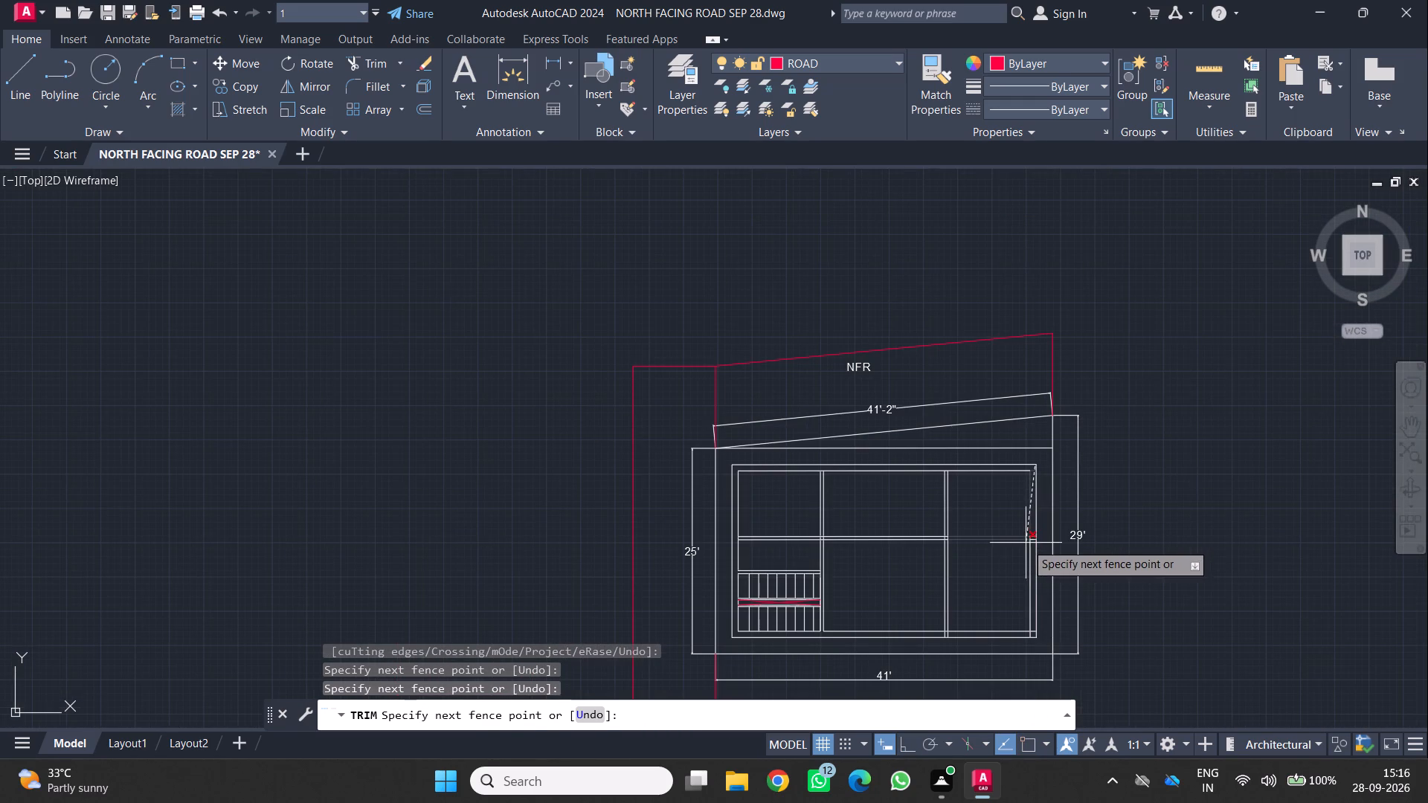
scroll(1035, 595, "up", 1)
middle_click_drag(1035, 599, 1001, 489)
scroll(996, 553, "up", 2)
left_click(993, 541)
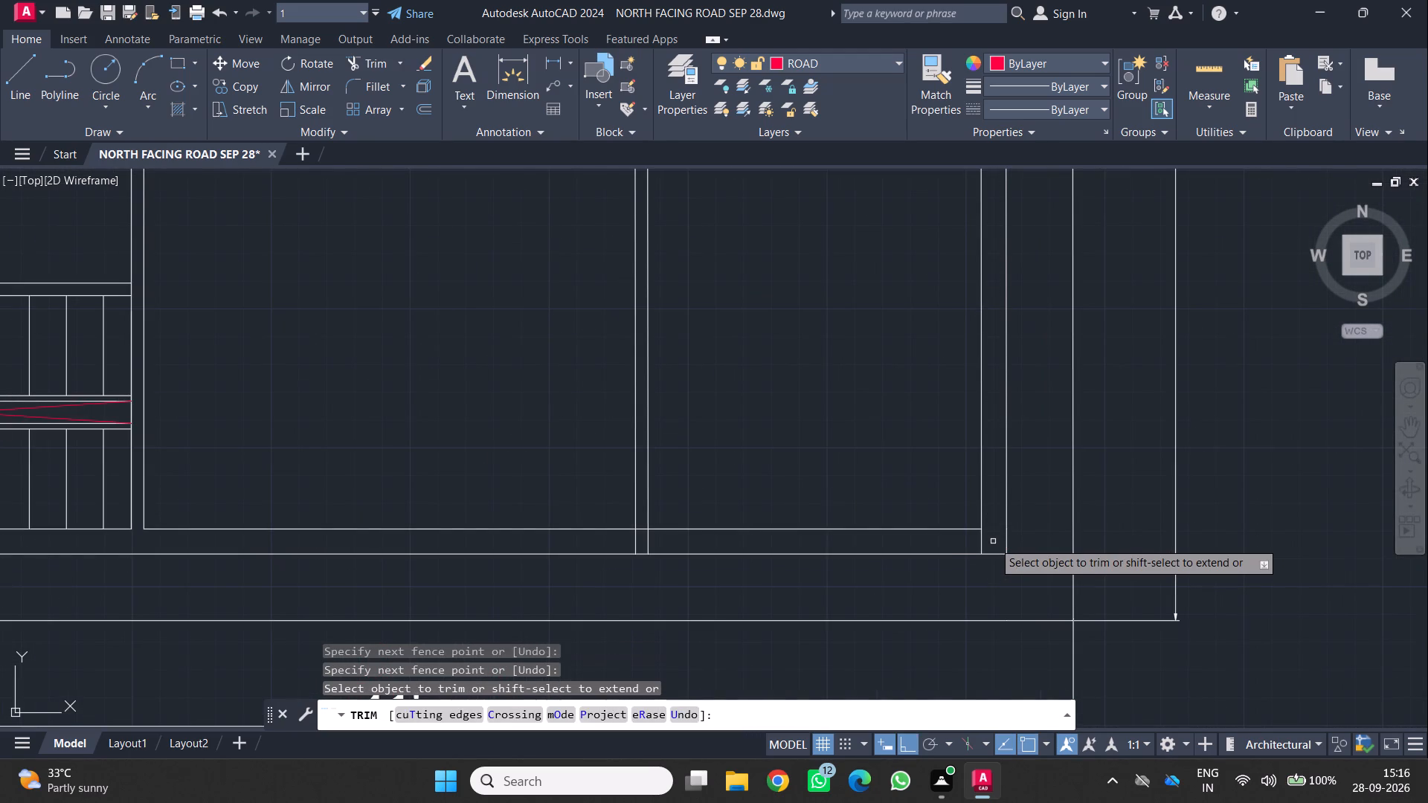
Trim the right inner wall line and the right partition's two lines out of the lower outer wall's thickness.
left_click(993, 541)
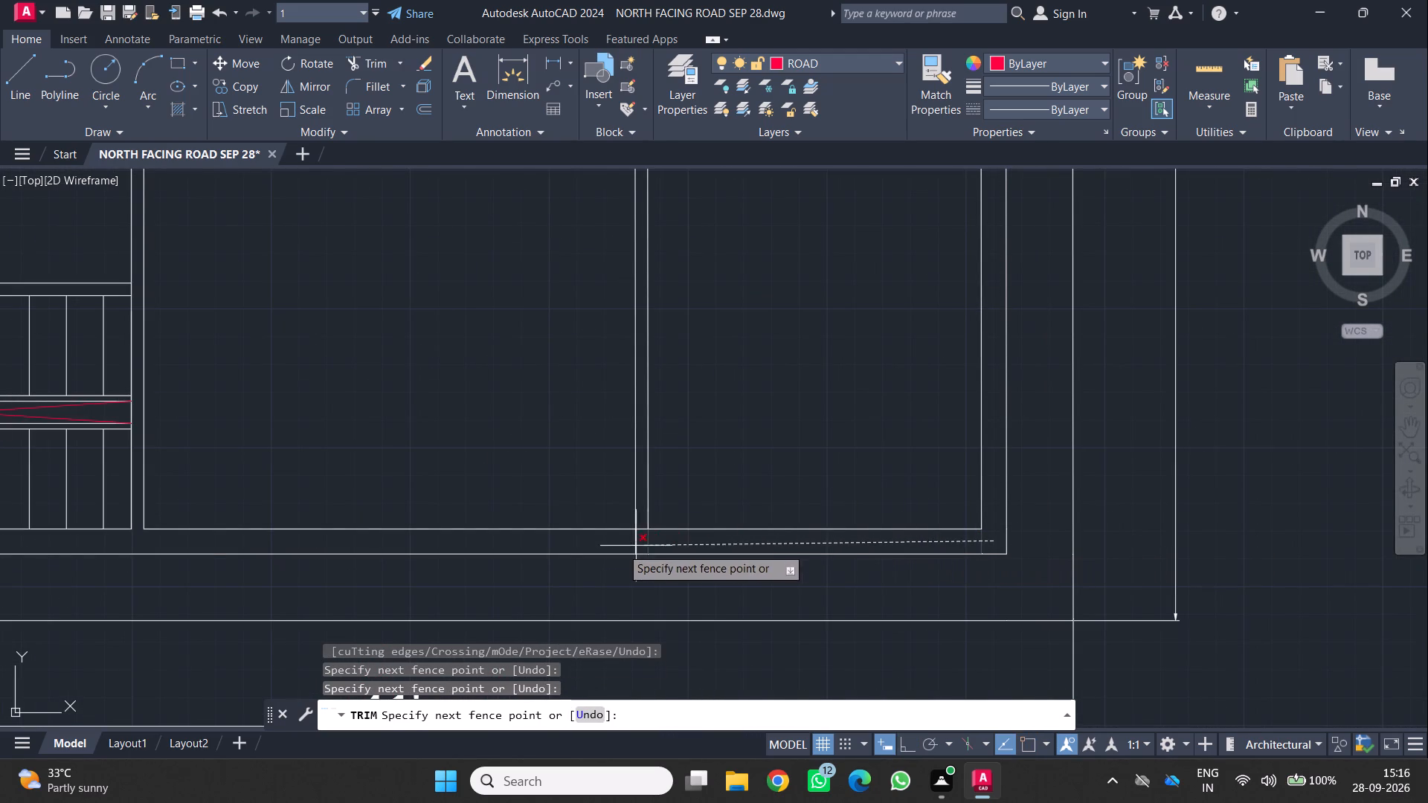
scroll(579, 543, "down", 1)
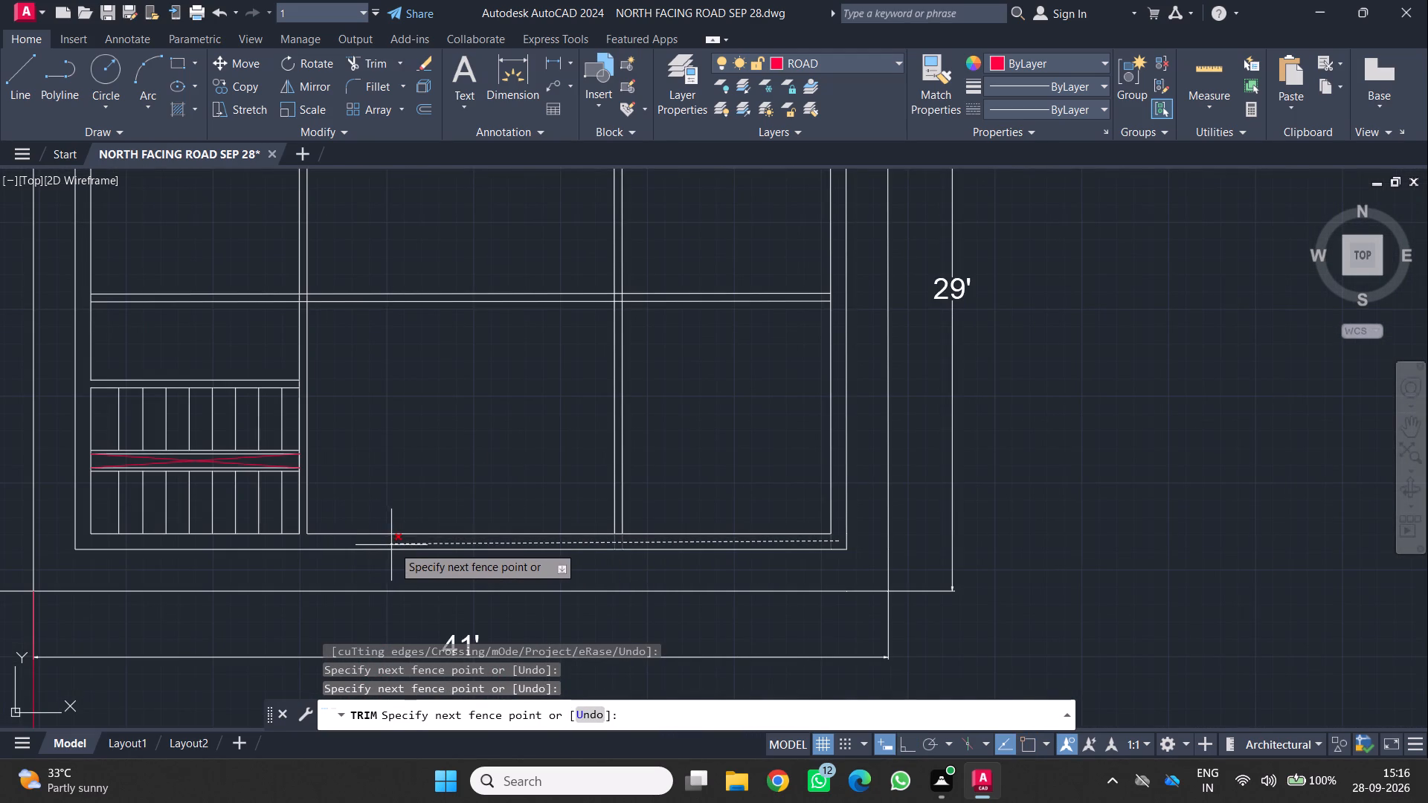
left_click(393, 544)
scroll(396, 540, "down", 1)
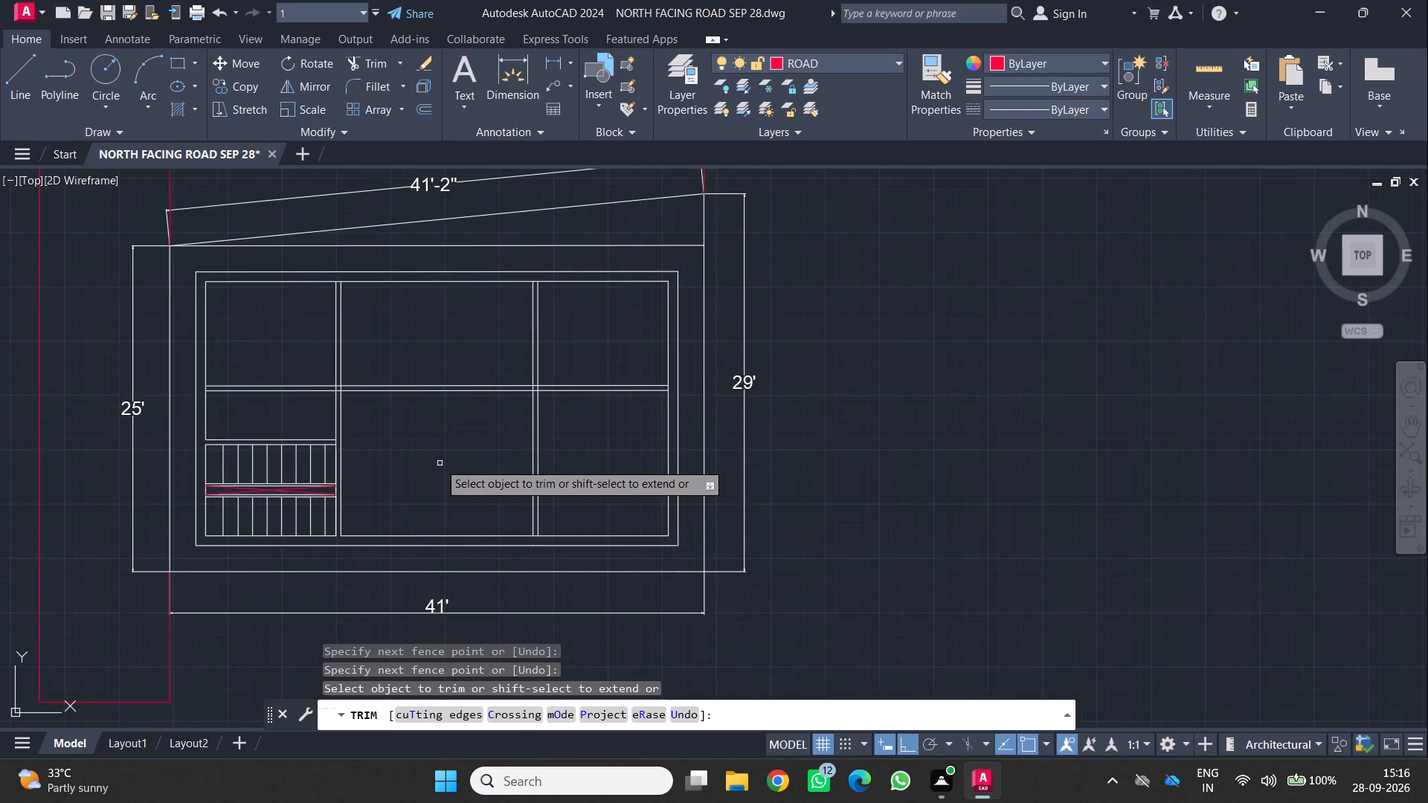
scroll(439, 462, "down", 1)
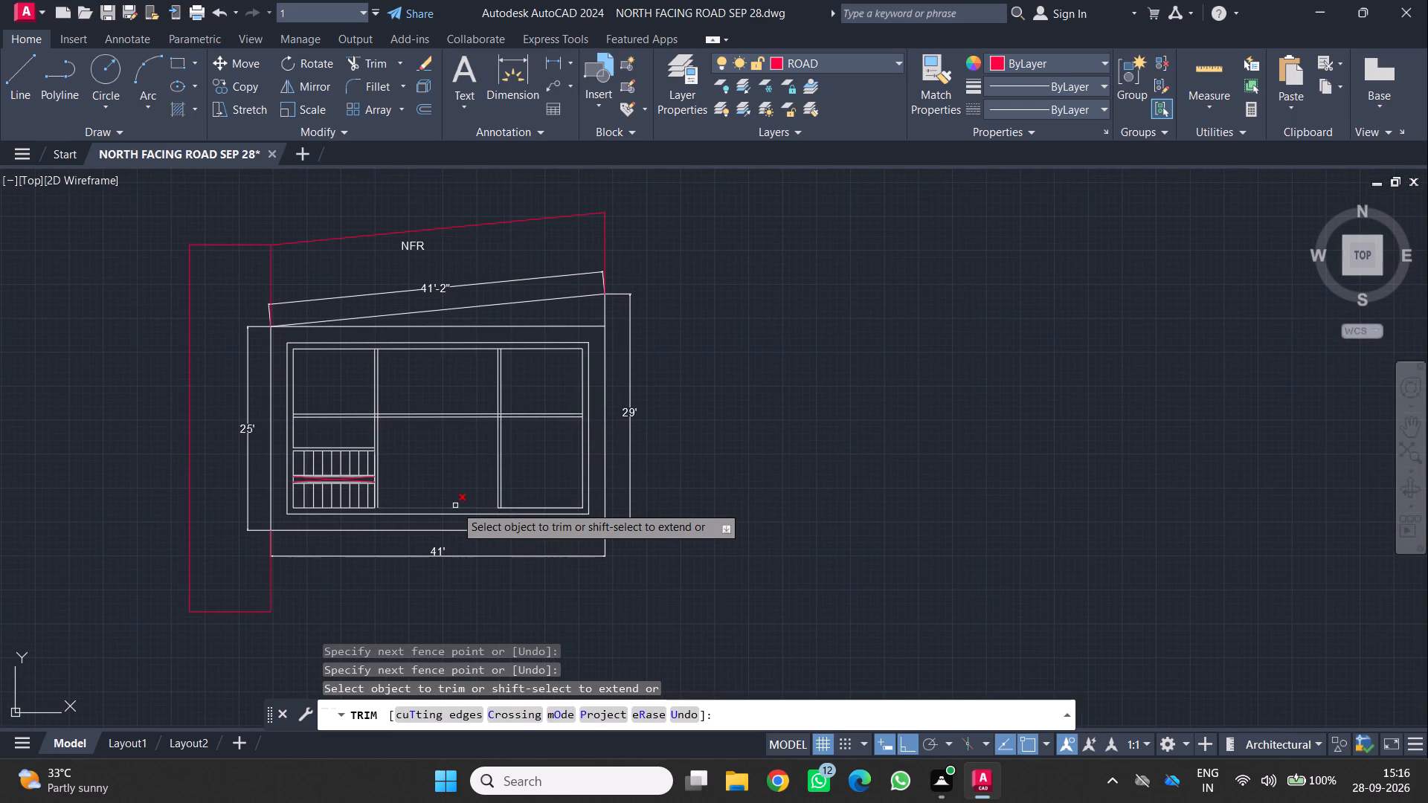
middle_click_drag(791, 558, 897, 546)
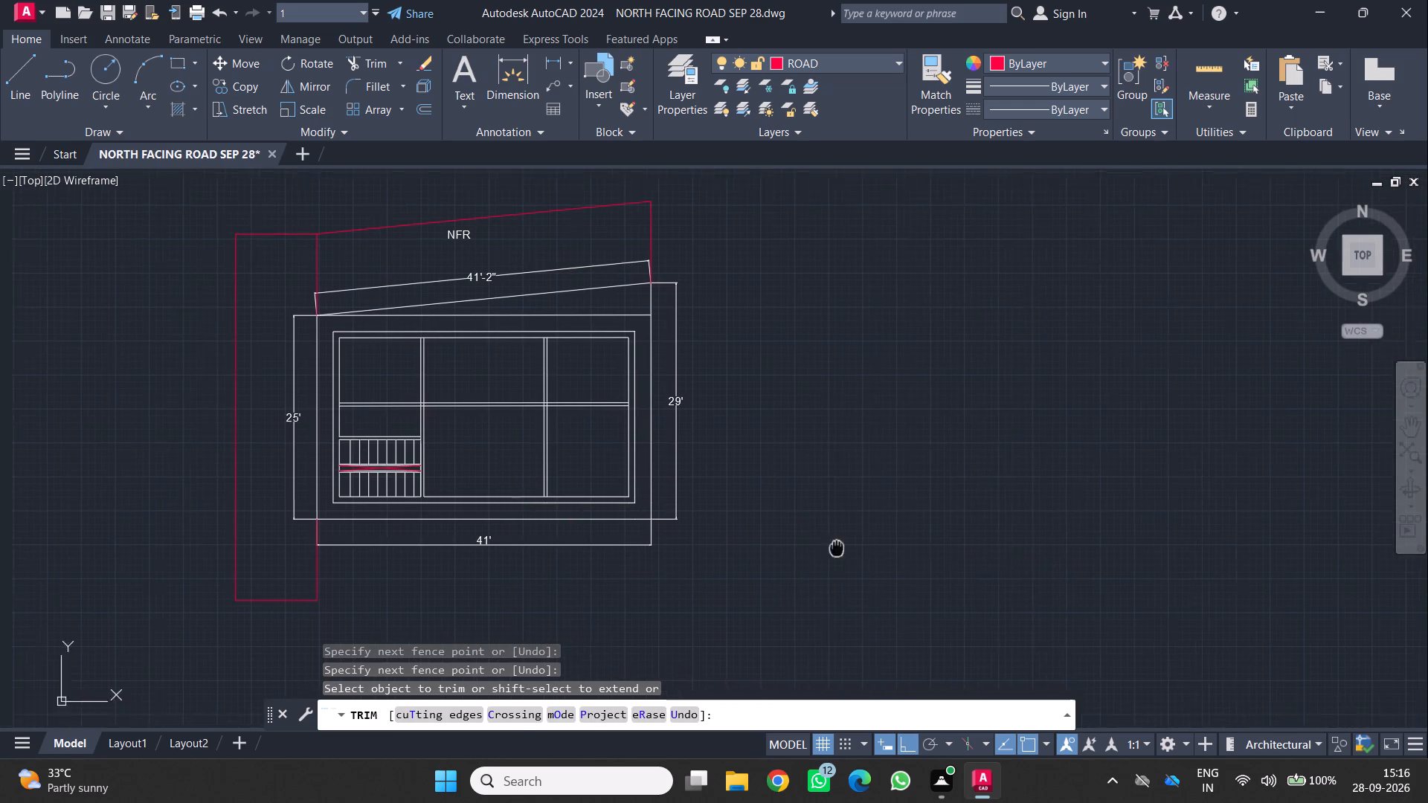
middle_click_drag(897, 546, 1056, 572)
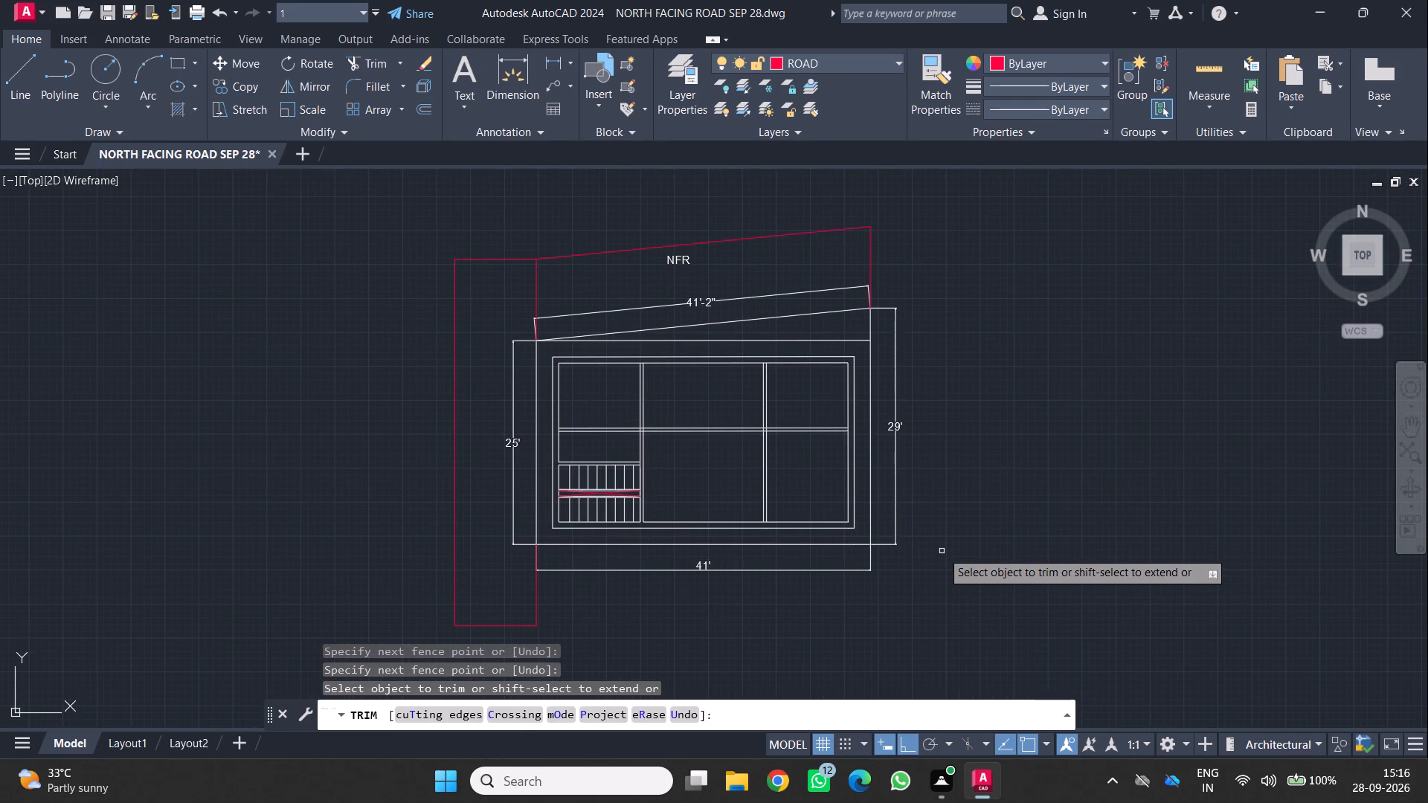
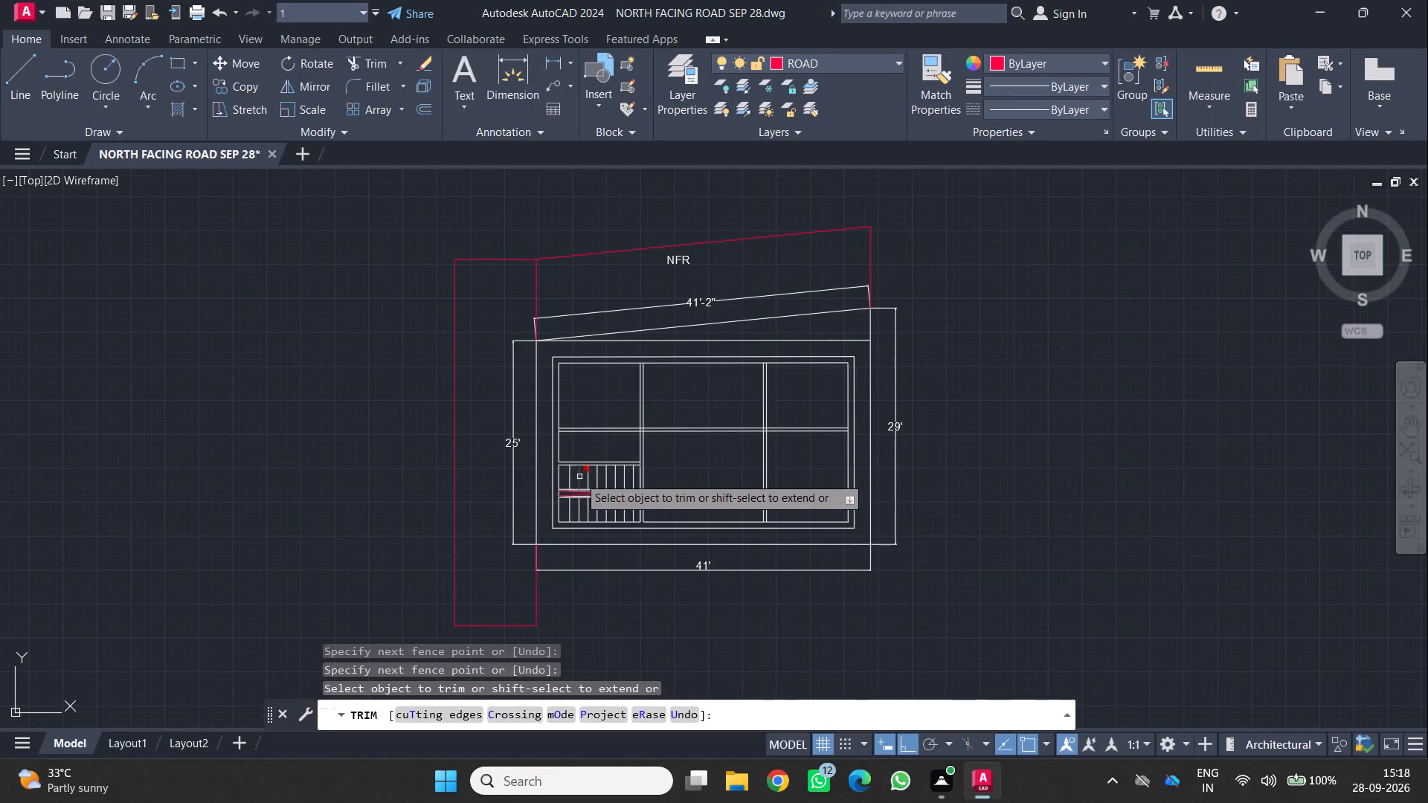
Inspect the trimmed floor plan, checking the lower-left striped room, its adjoining partition walls and the outer wall junctions.
scroll(704, 487, "up", 1)
scroll(640, 494, "up", 1)
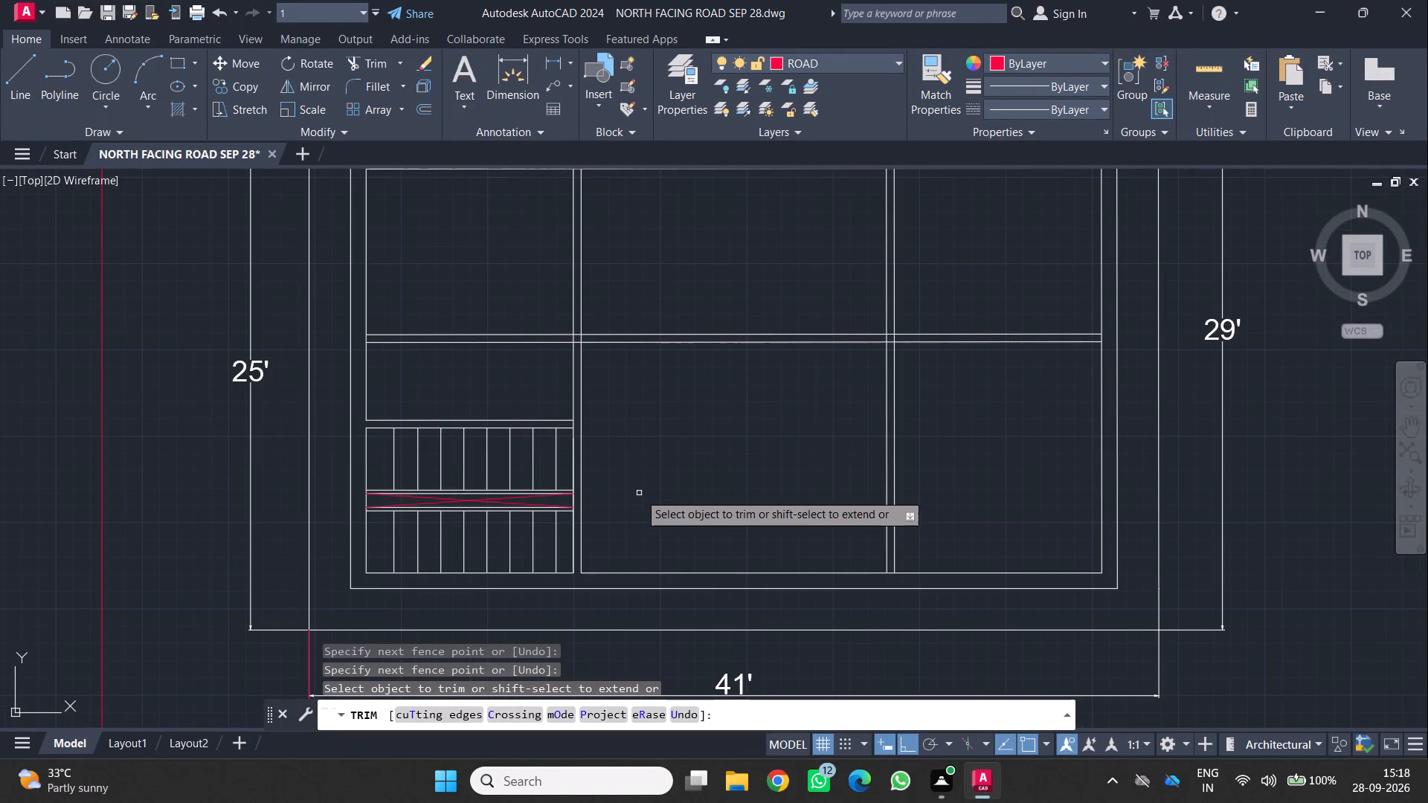
scroll(638, 470, "down", 2)
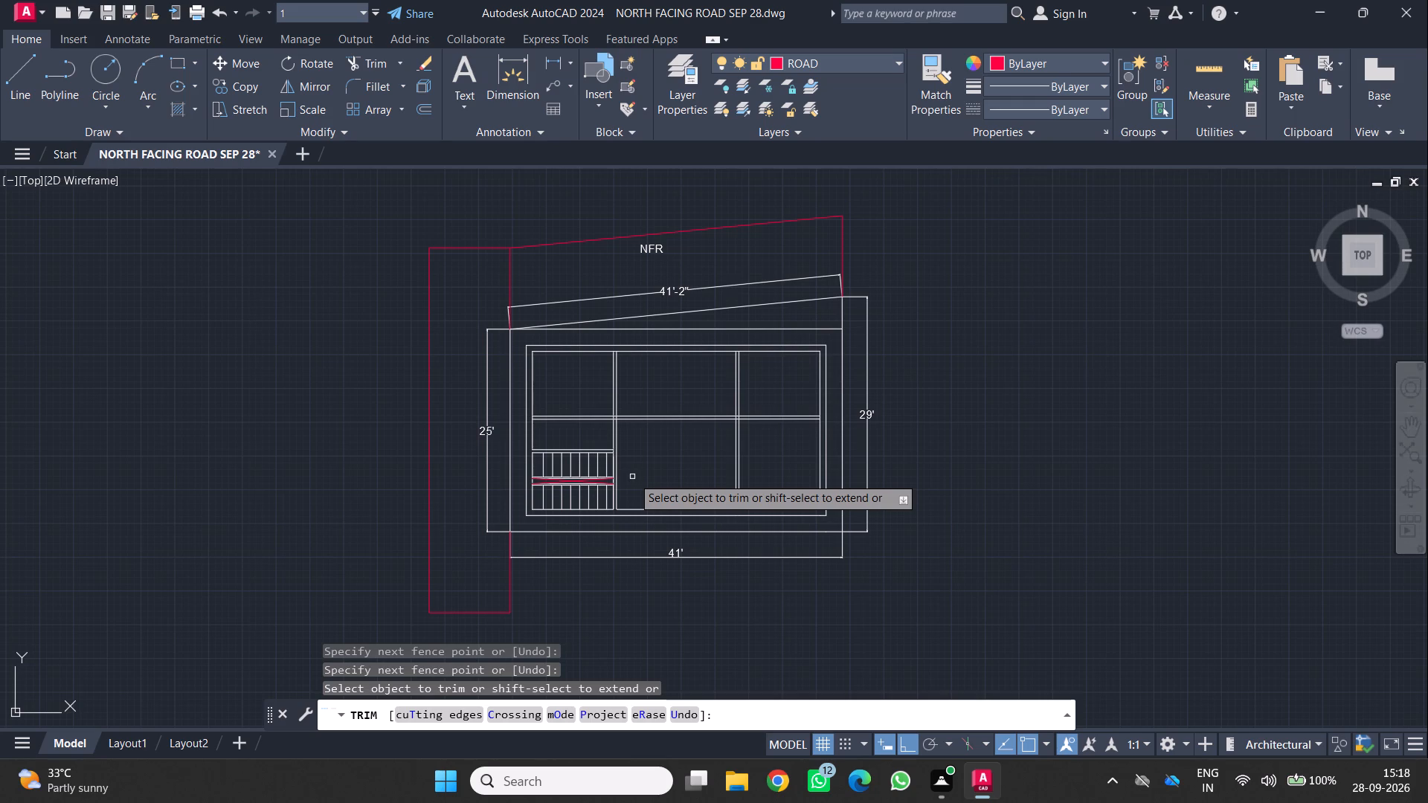
scroll(620, 445, "up", 1)
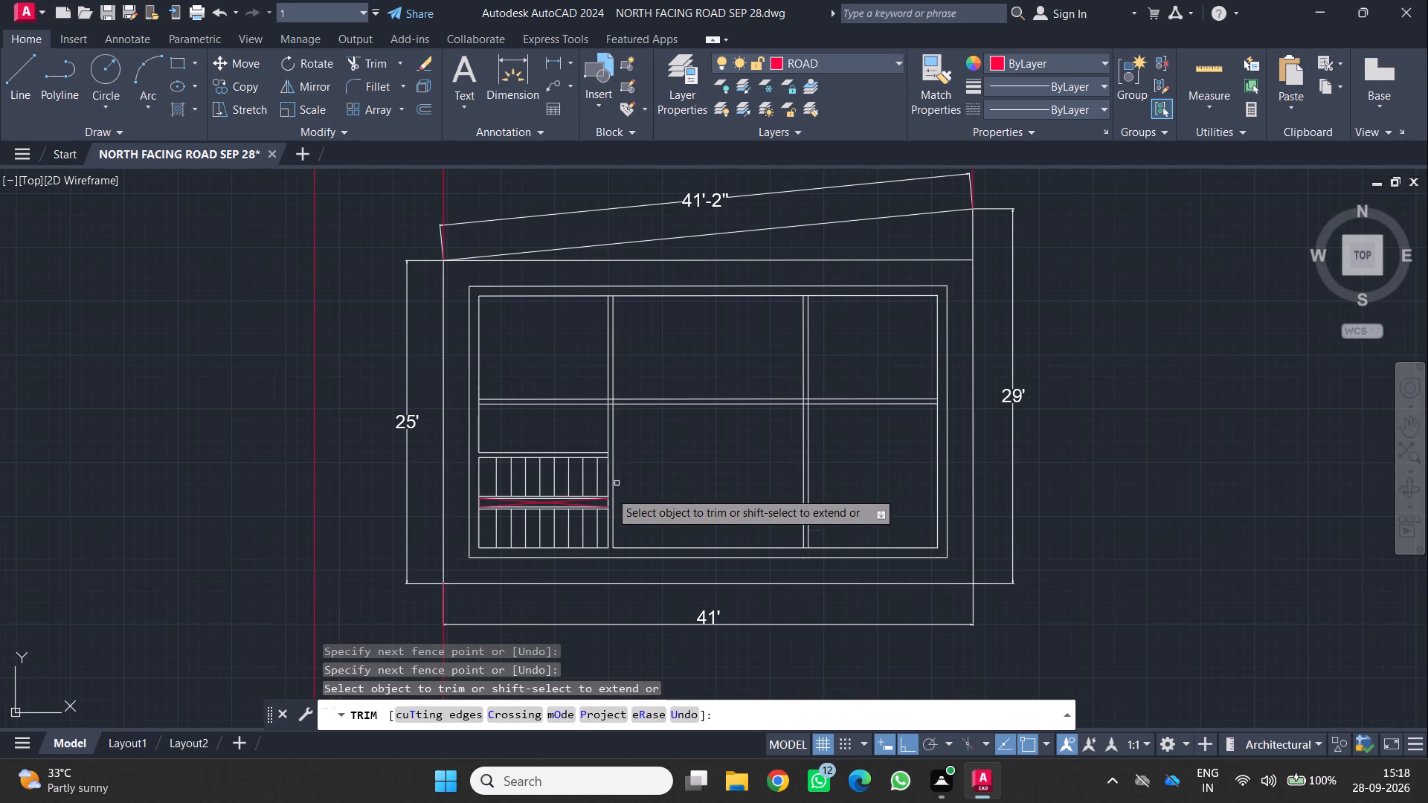
scroll(617, 529, "up", 3)
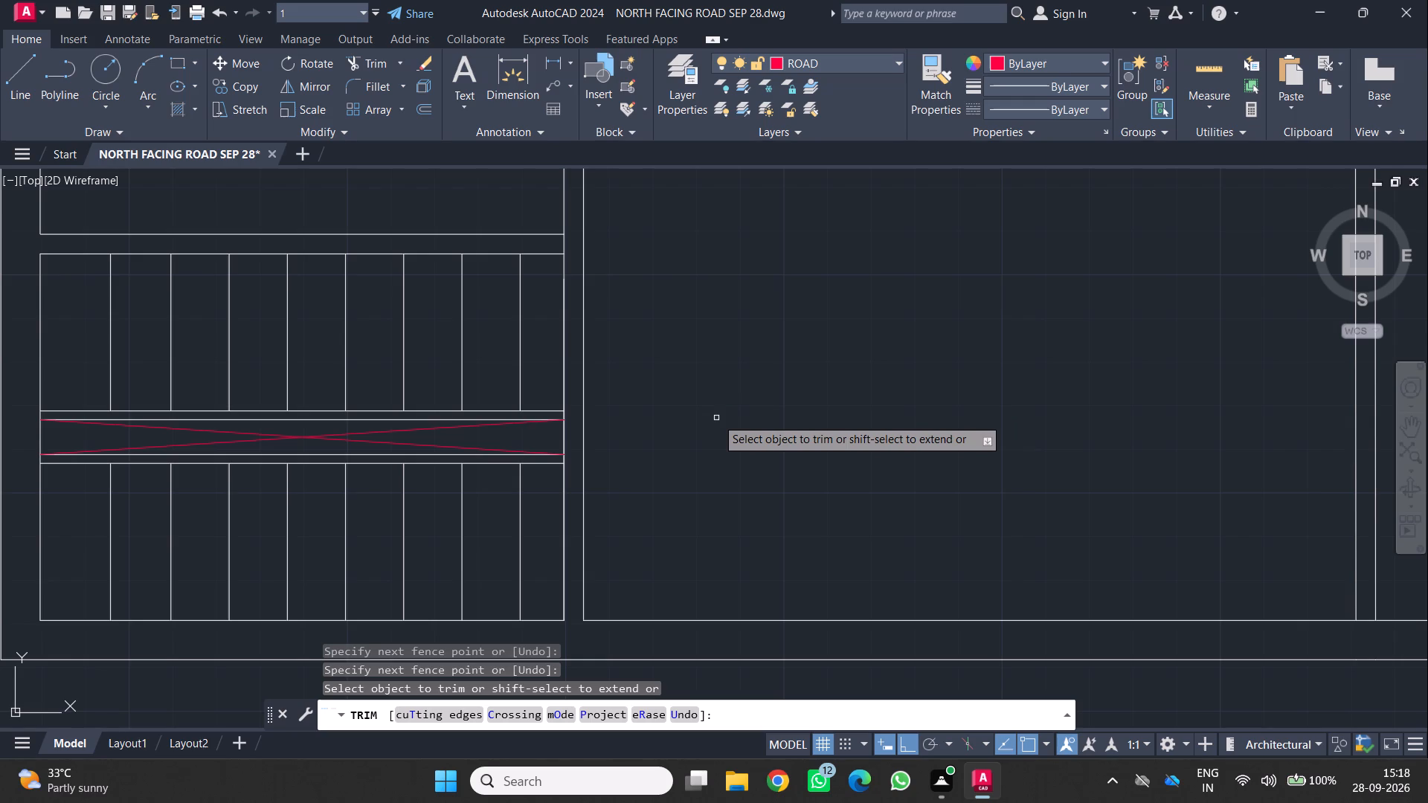
scroll(718, 420, "down", 2)
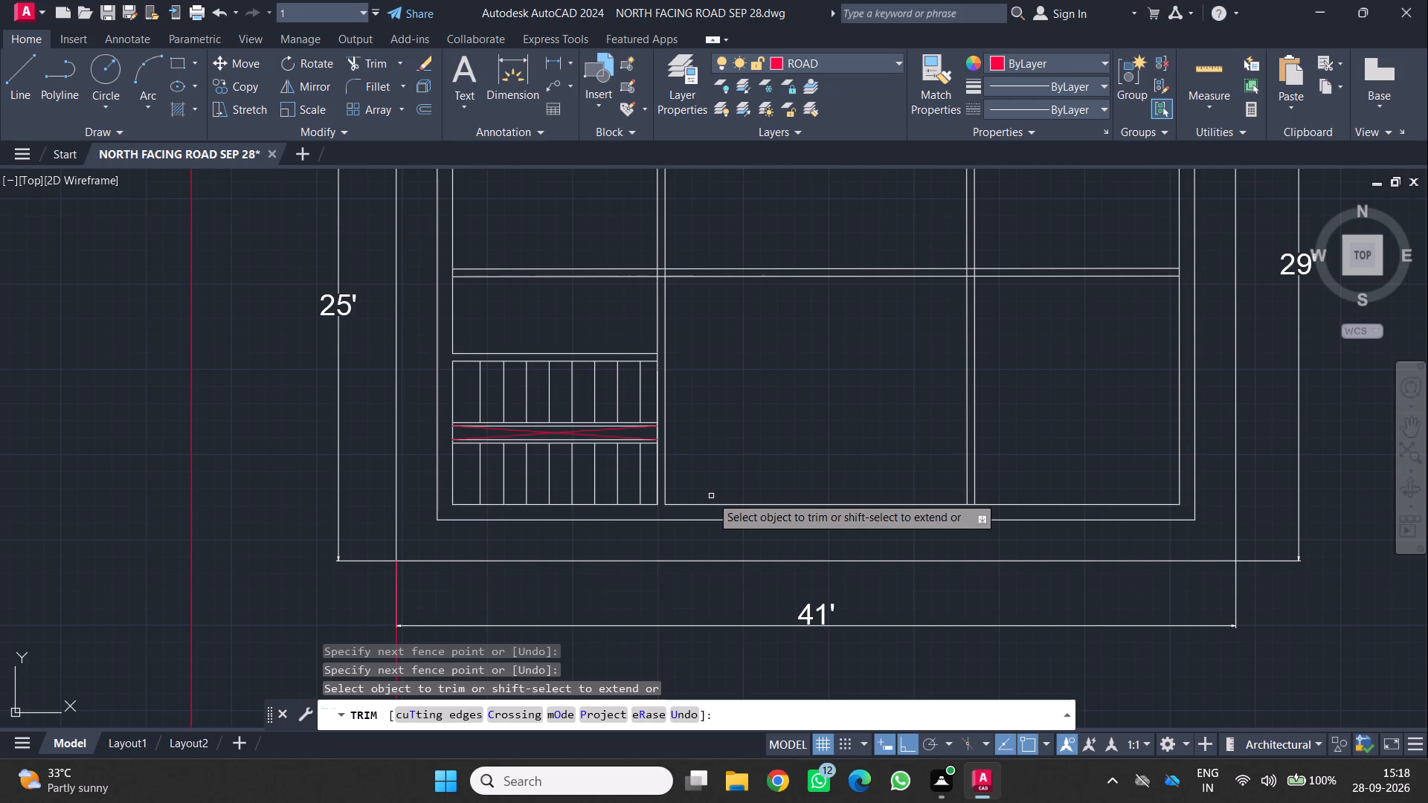
scroll(744, 366, "down", 2)
middle_click_drag(744, 366, 595, 535)
scroll(585, 532, "up", 1)
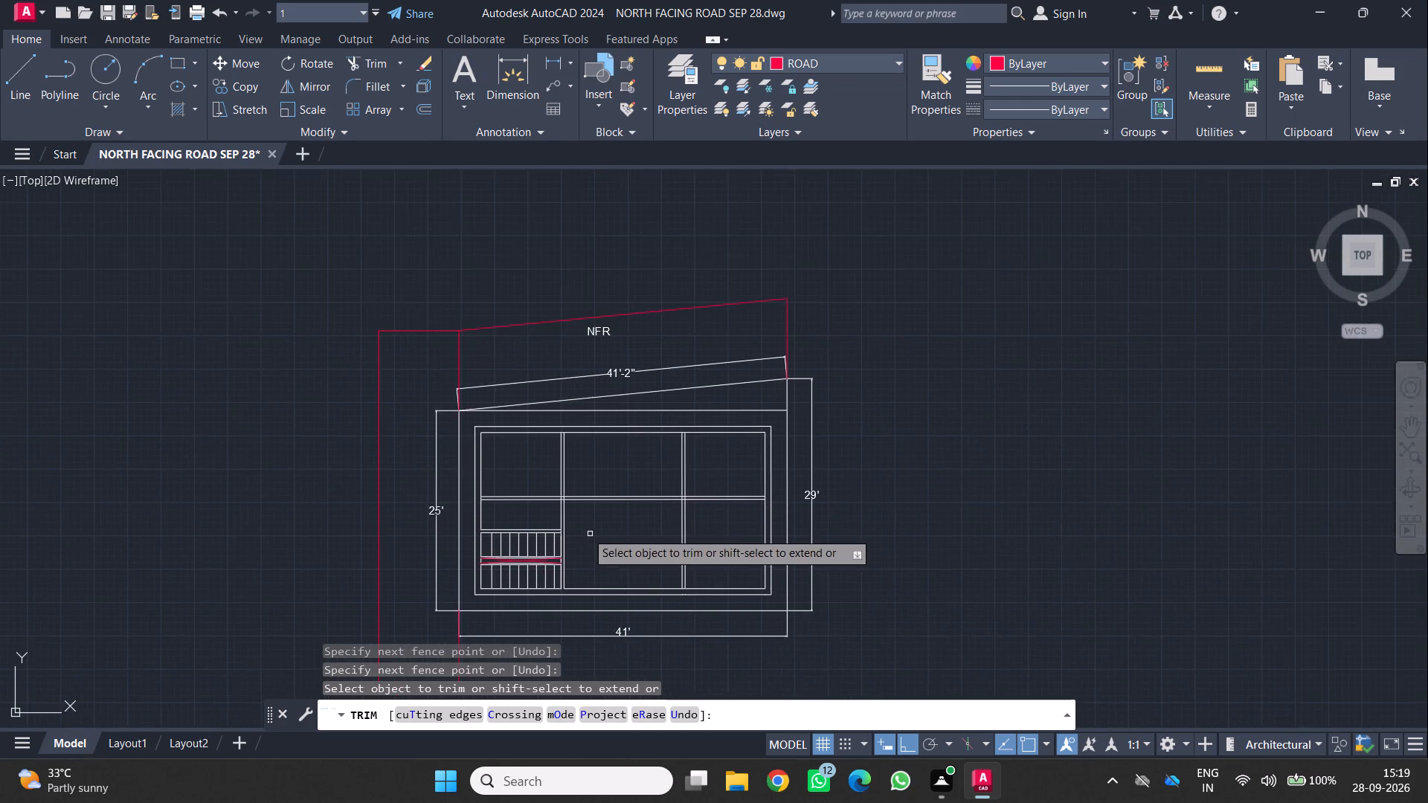
middle_click_drag(583, 531, 602, 472)
scroll(589, 523, "up", 1)
middle_click(602, 472)
middle_click(604, 471)
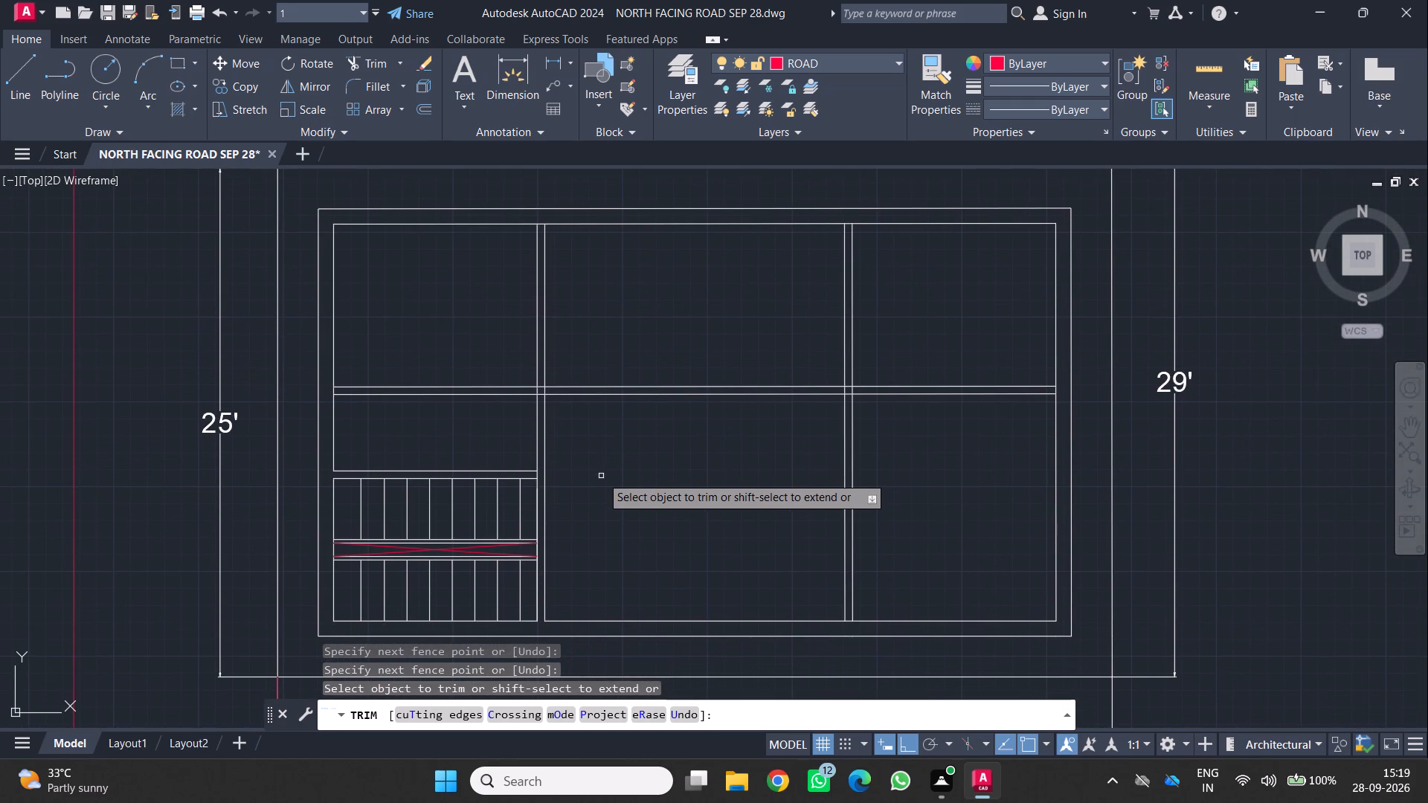
scroll(535, 534, "up", 2)
middle_click(594, 525)
middle_click_drag(595, 525, 599, 526)
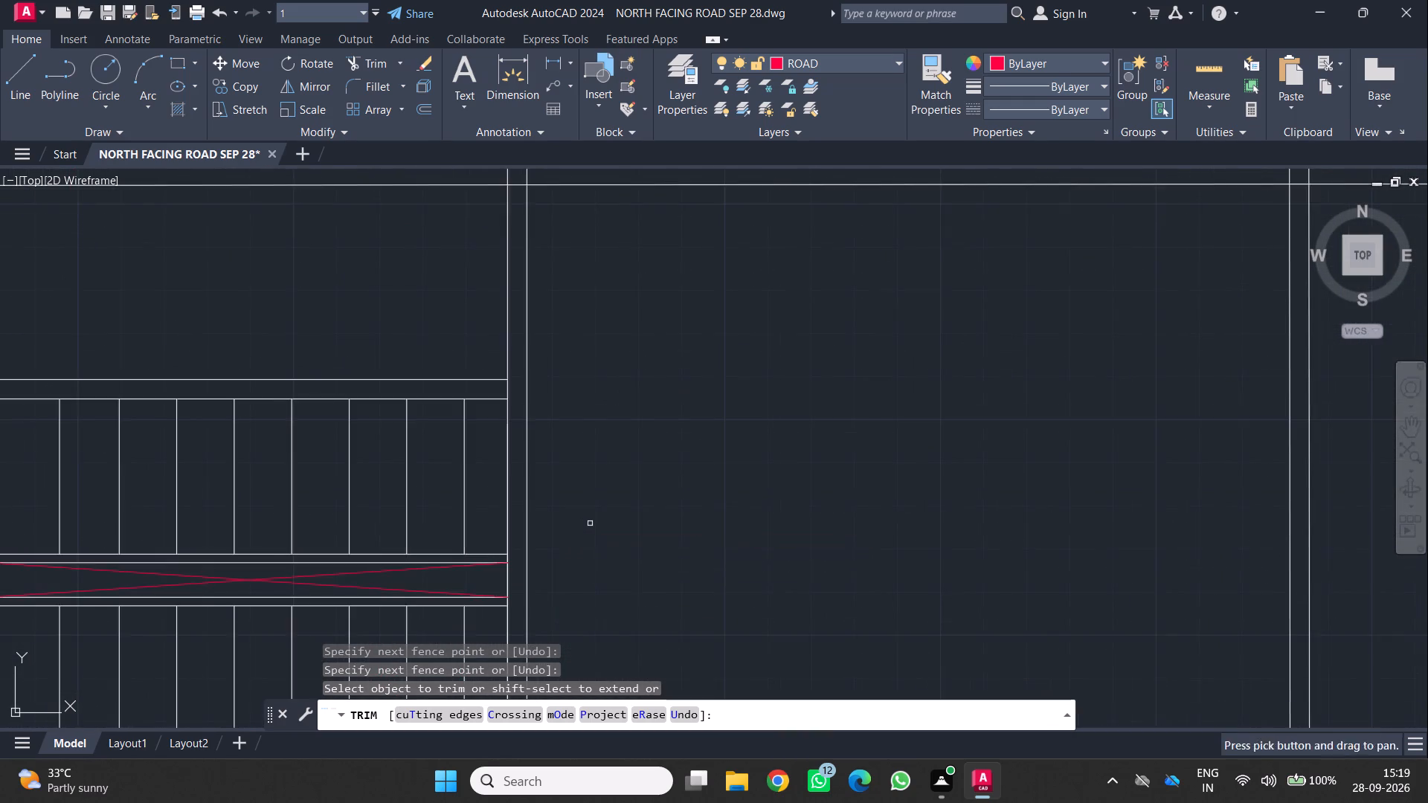
middle_click_drag(599, 526, 734, 409)
middle_click_drag(735, 407, 742, 402)
scroll(736, 406, "up", 1)
middle_click(744, 401)
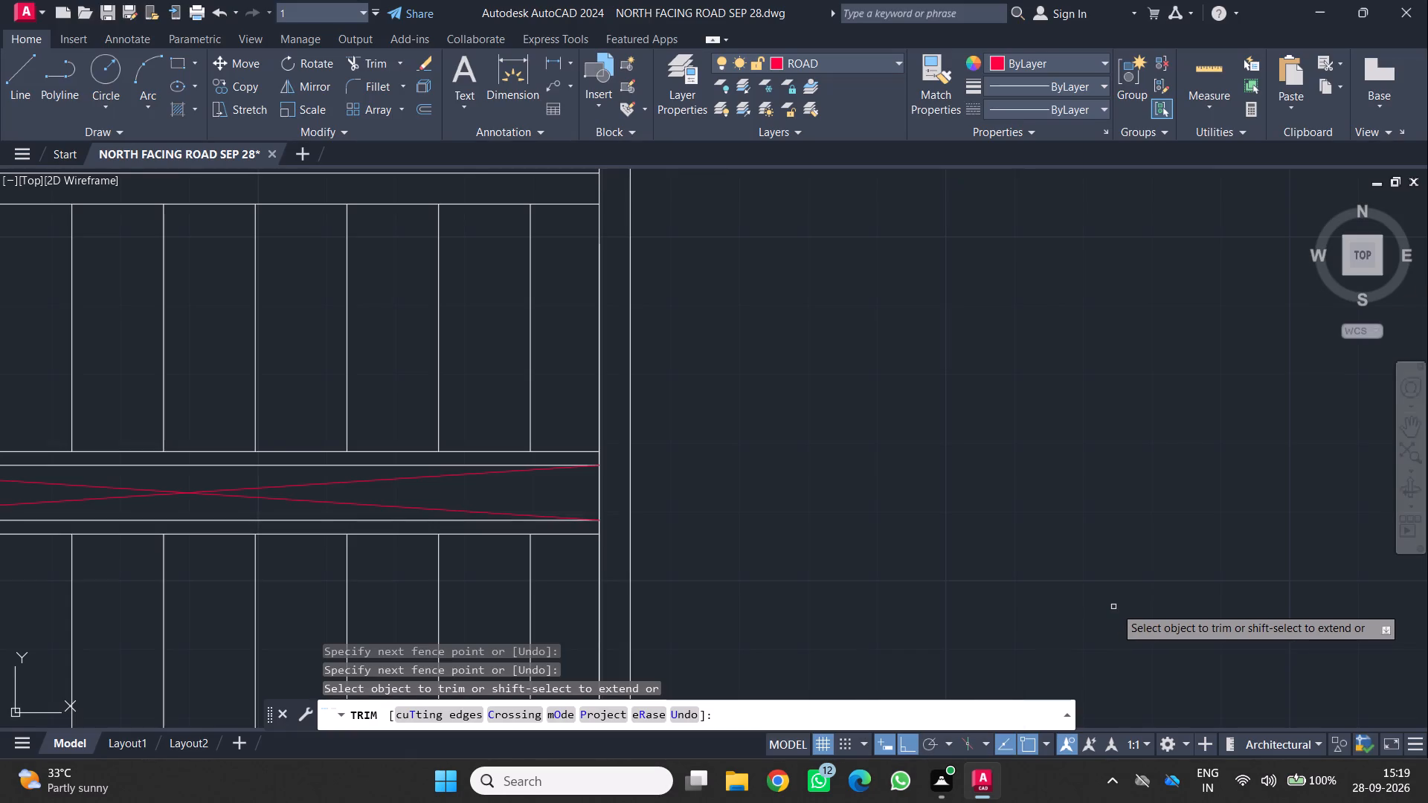
scroll(983, 511, "down", 1)
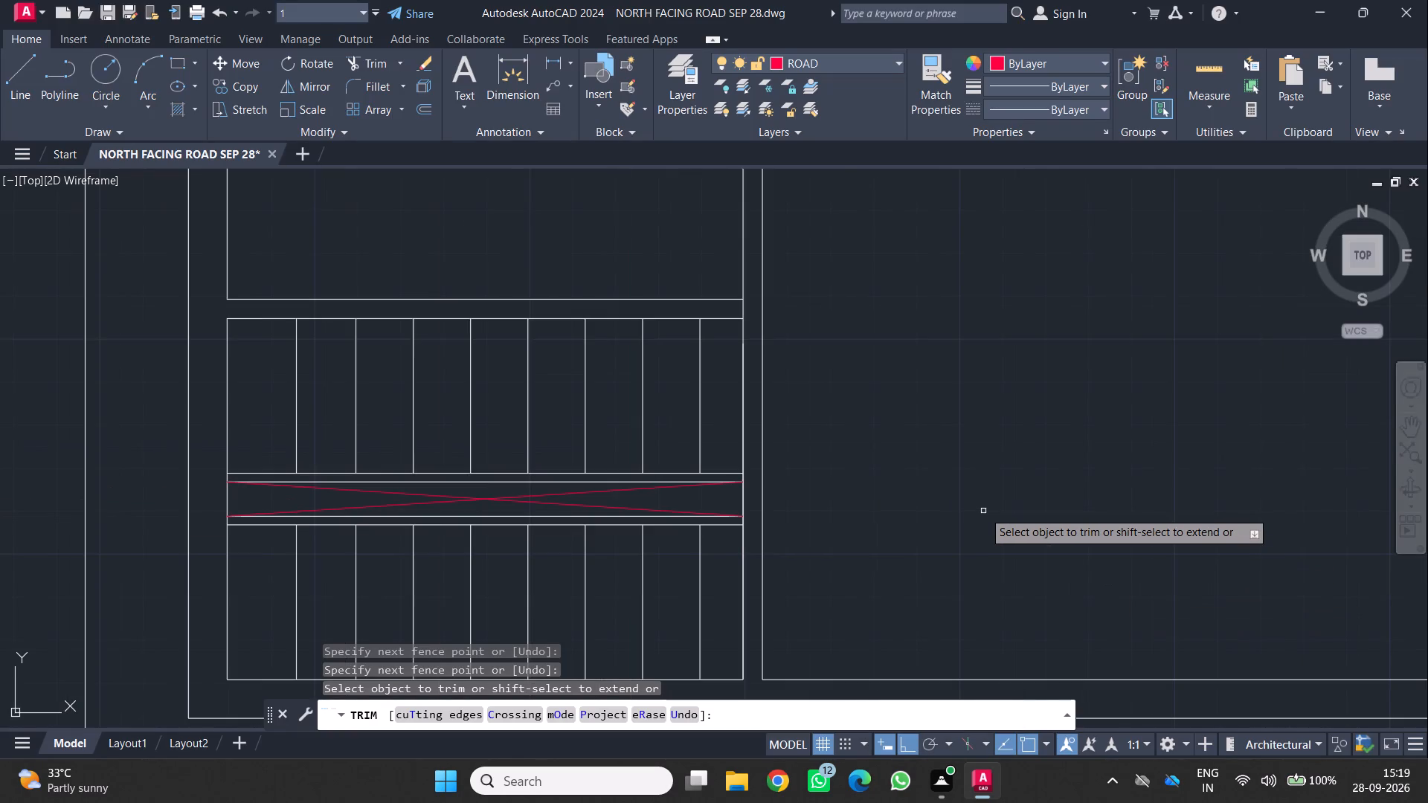
scroll(980, 510, "down", 1)
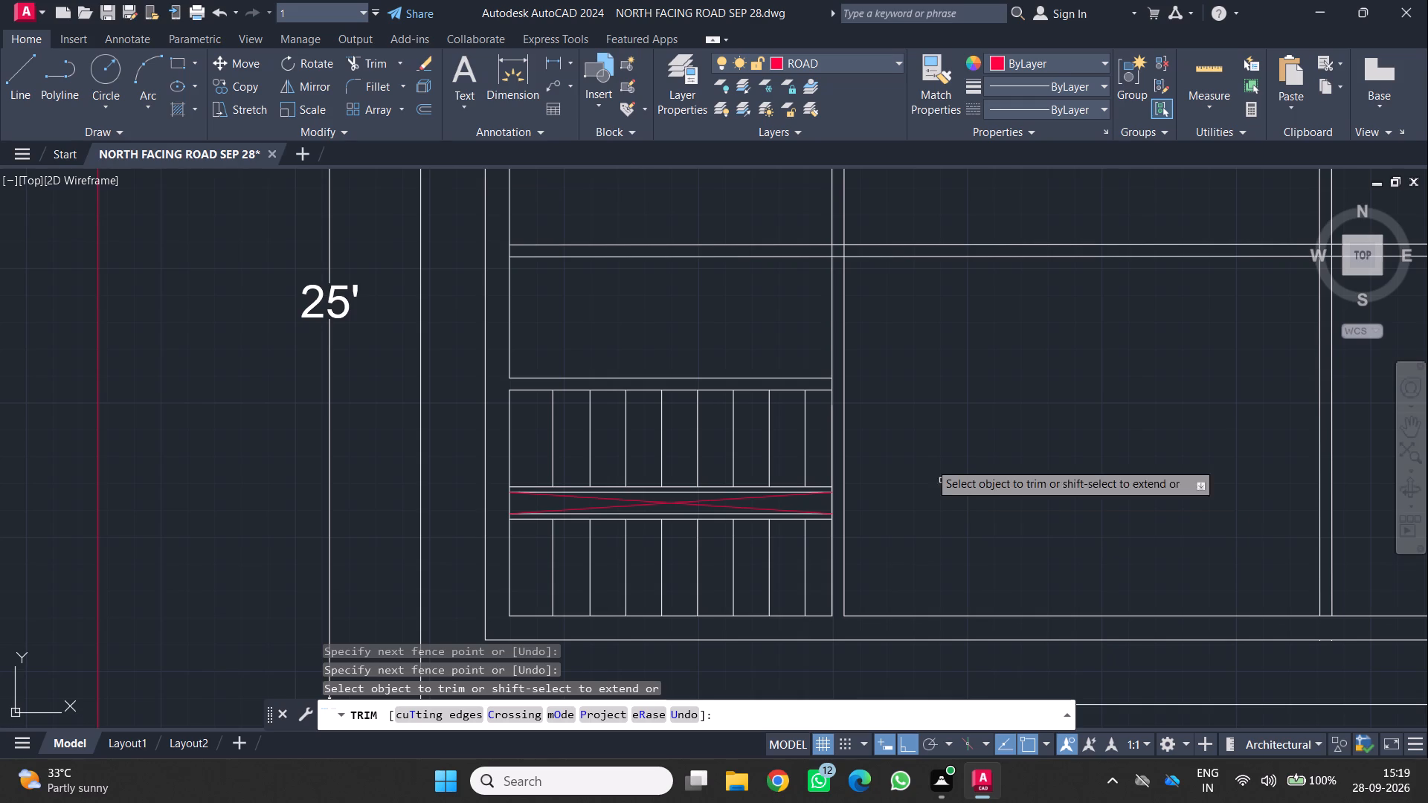
scroll(863, 373, "down", 3)
middle_click(851, 393)
middle_click_drag(851, 393, 817, 424)
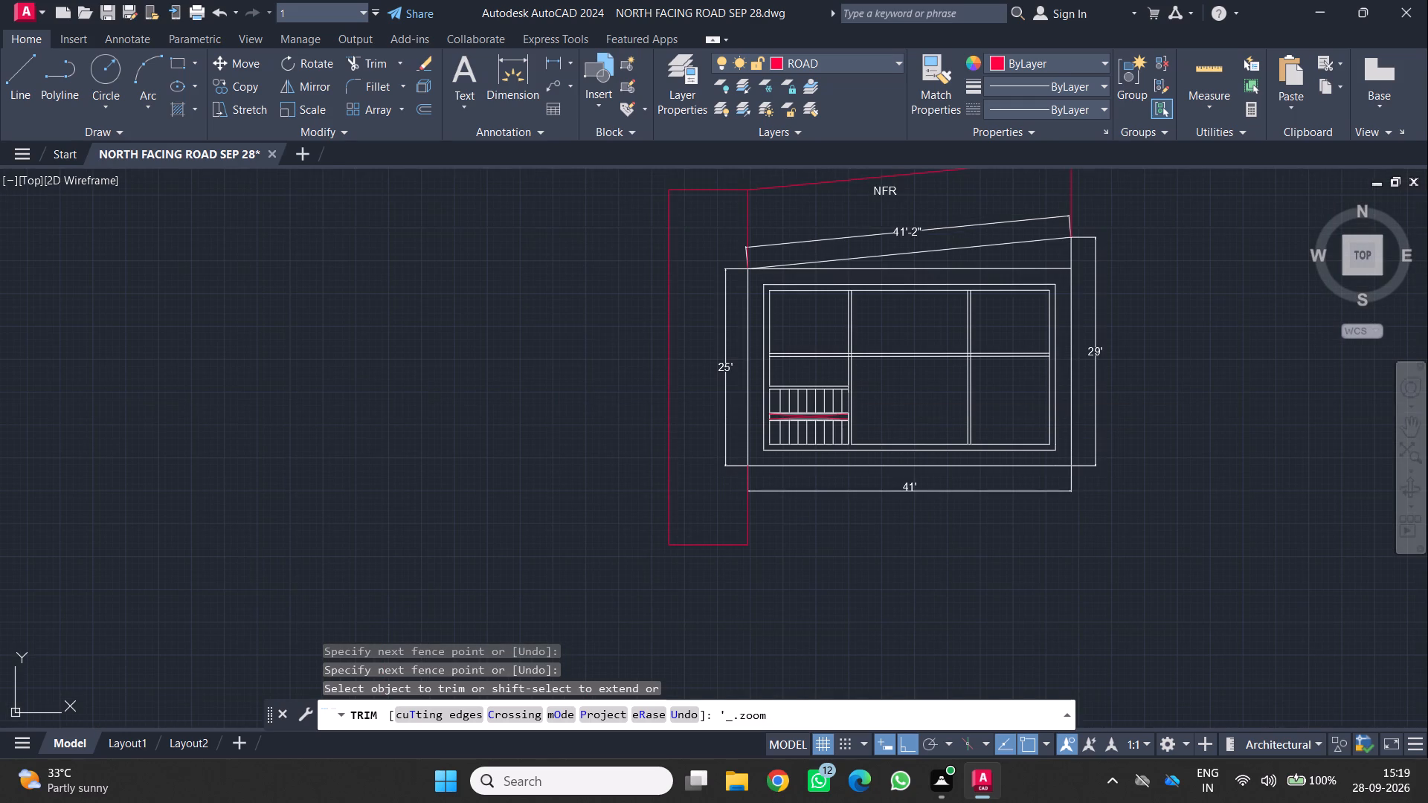
middle_click_drag(817, 424, 551, 507)
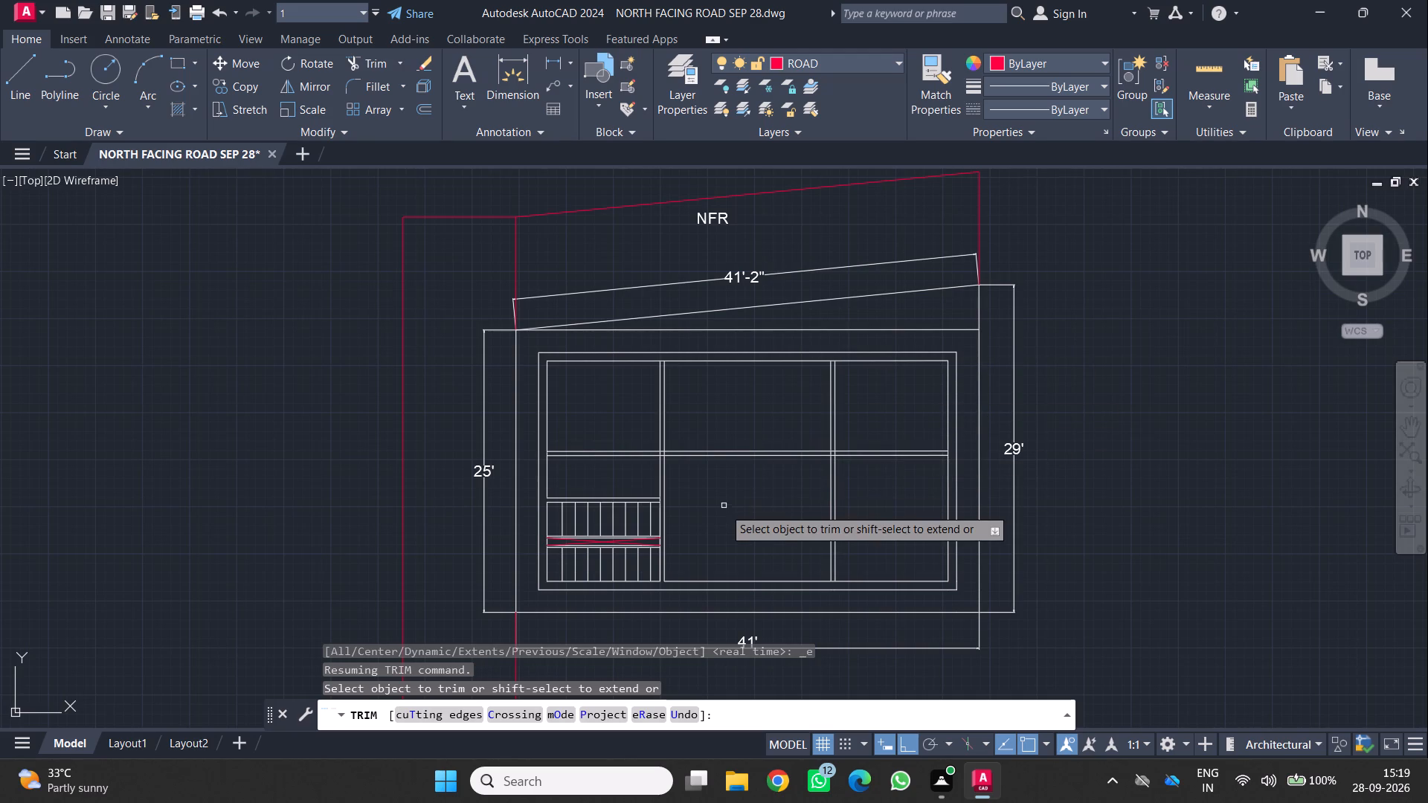
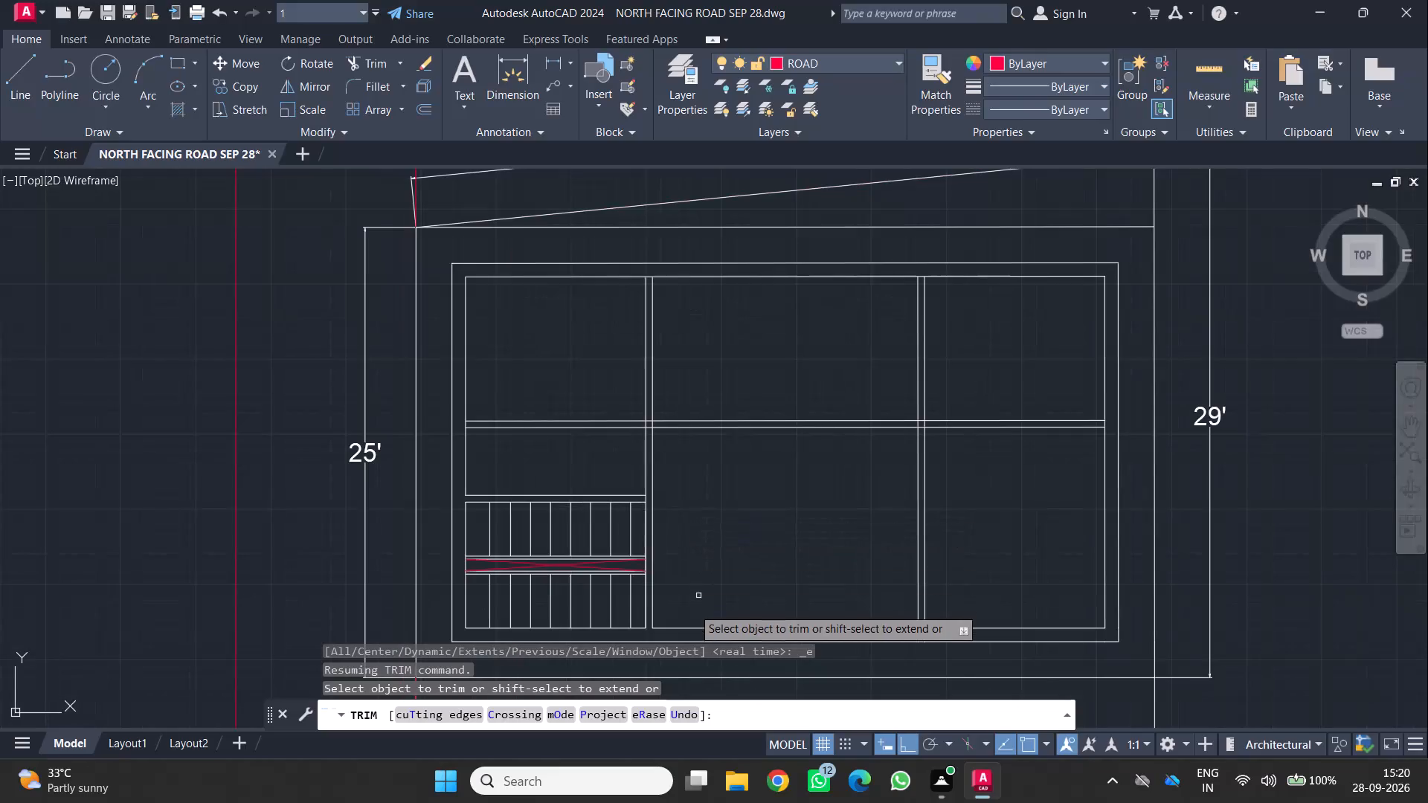
Examine the overall floor plan layout, including the room partitions, the plot boundary and the red road outline.
middle_click_drag(715, 564, 759, 469)
scroll(762, 466, "up", 1)
middle_click_drag(759, 469, 762, 465)
scroll(698, 500, "up", 2)
scroll(696, 498, "down", 4)
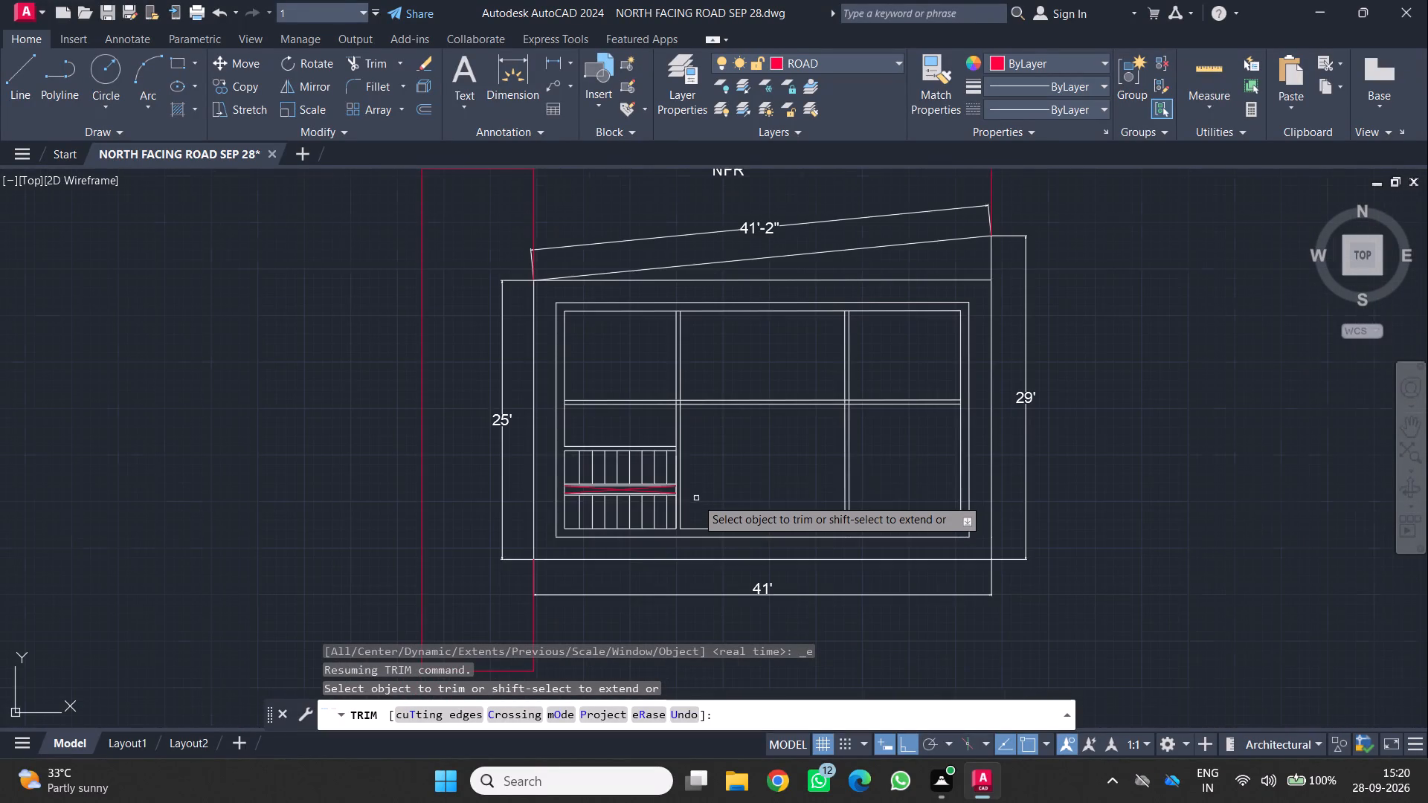
scroll(704, 464, "down", 1)
middle_click(705, 462)
middle_click(705, 462)
middle_click(707, 462)
middle_click(707, 463)
middle_click_drag(709, 464, 512, 534)
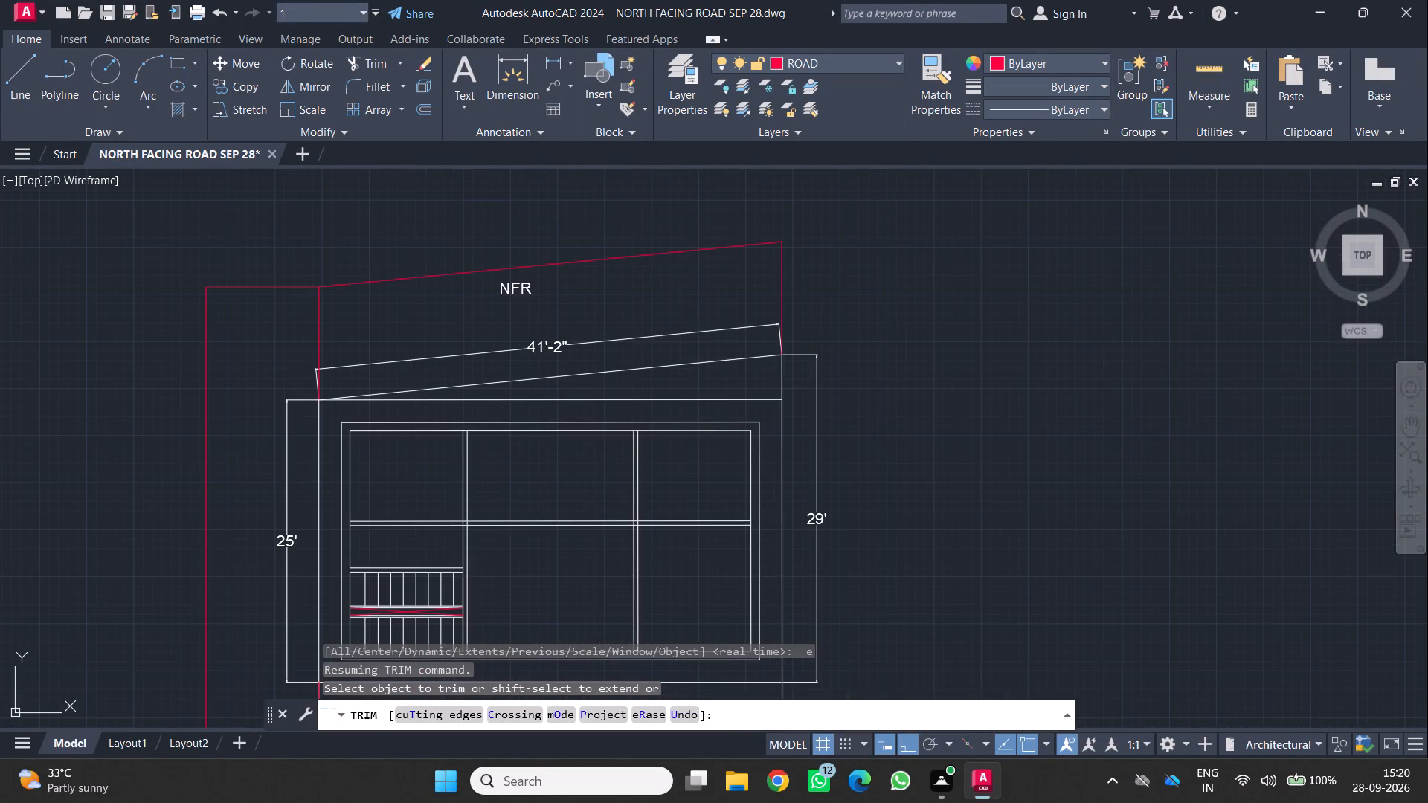
middle_click_drag(737, 500, 716, 488)
middle_click_drag(713, 487, 697, 483)
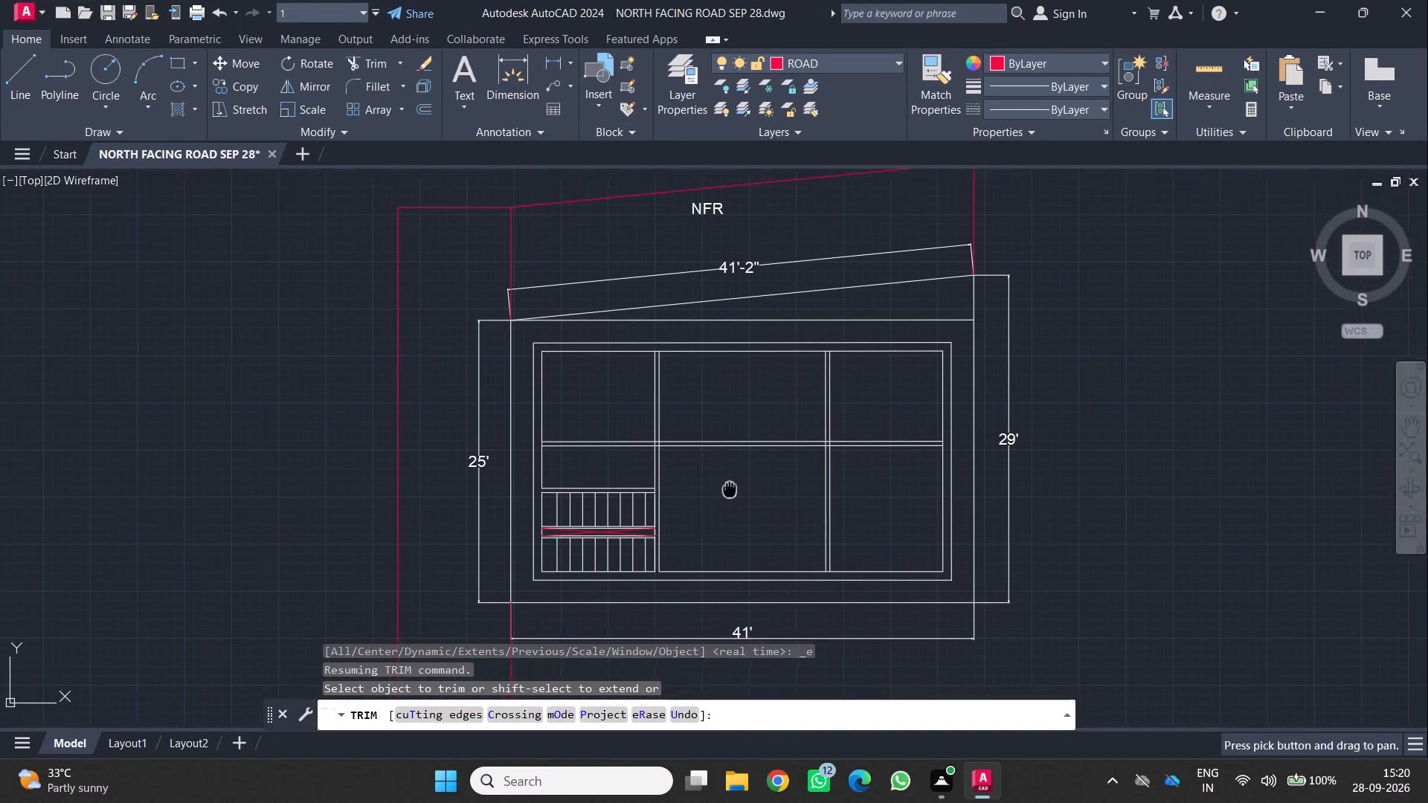
middle_click_drag(697, 483, 669, 470)
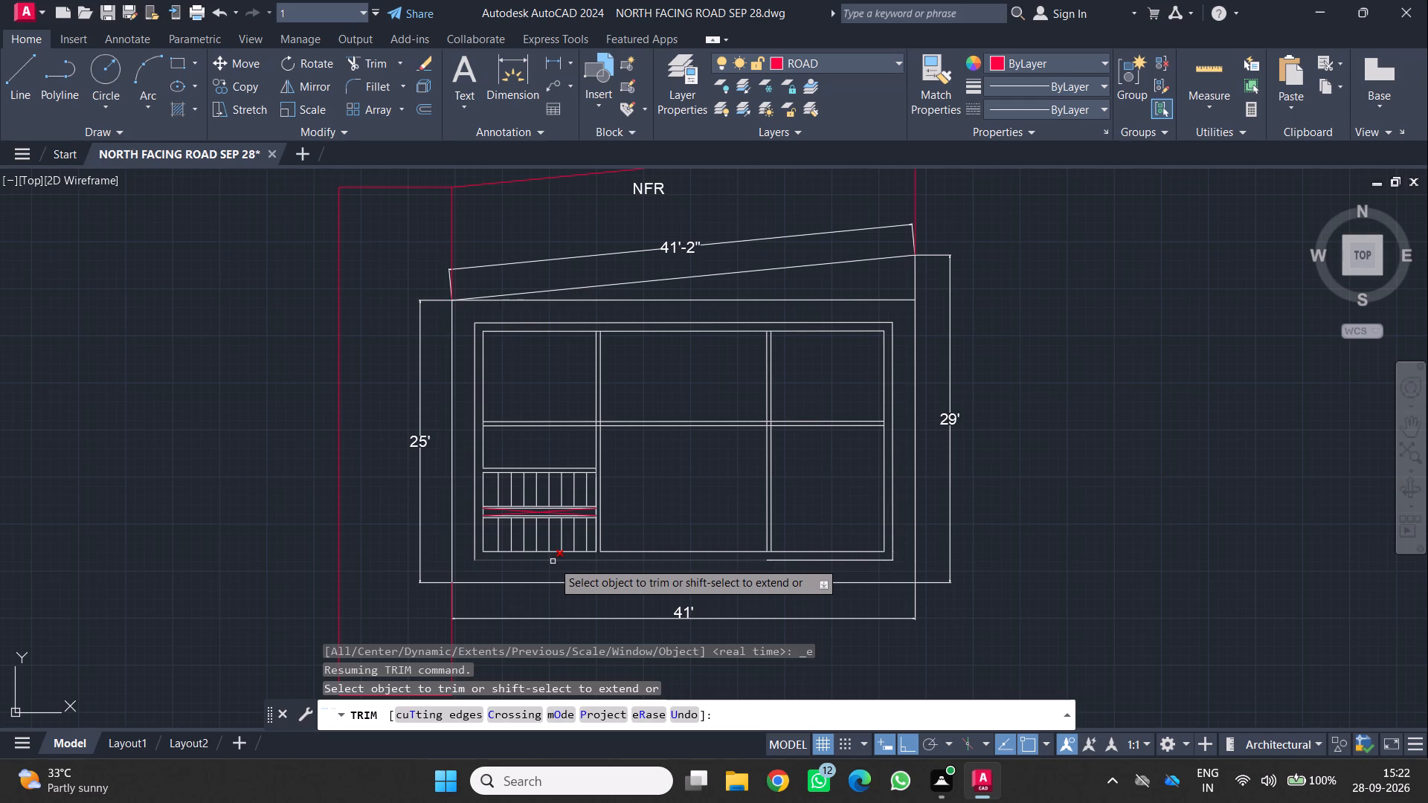
middle_click(626, 457)
middle_click_drag(626, 457, 470, 419)
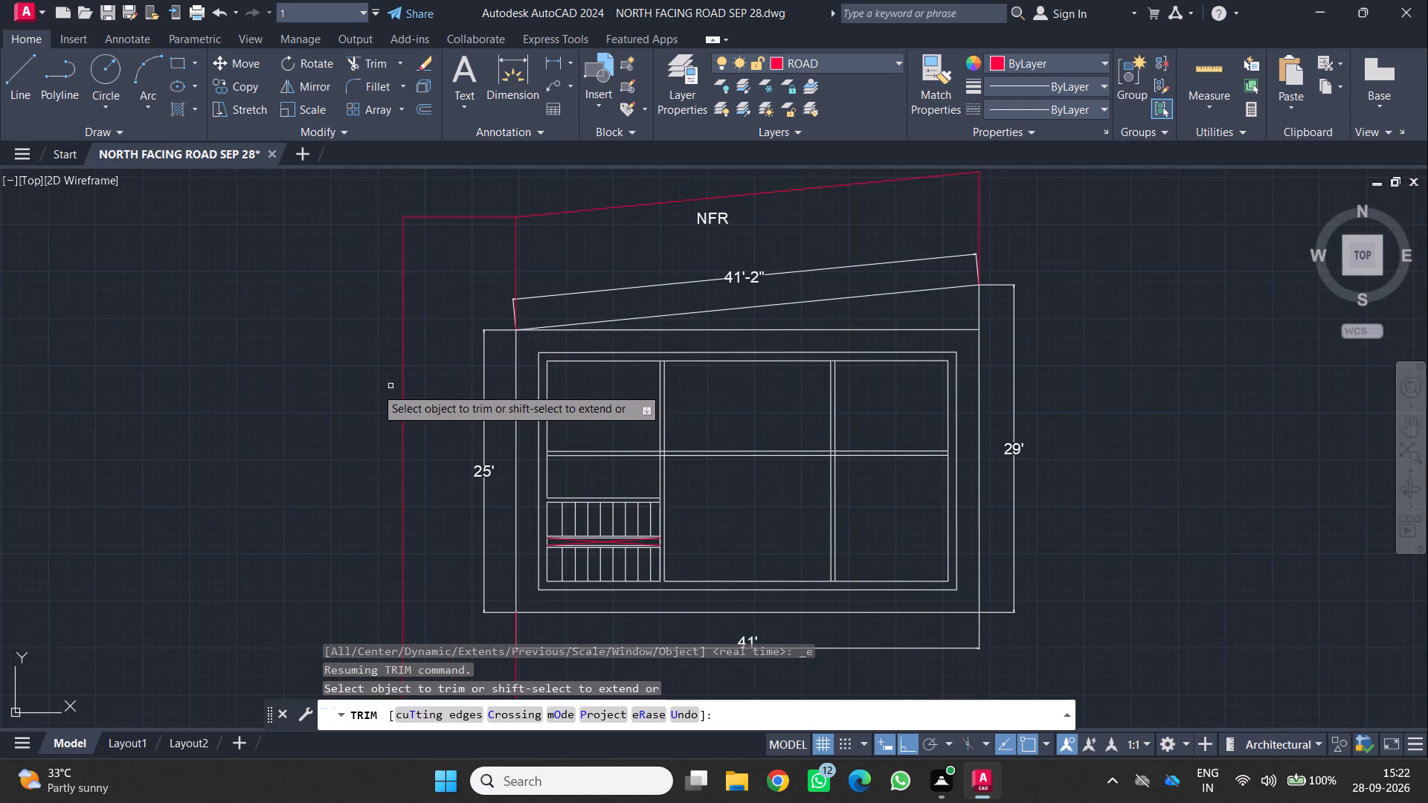
scroll(374, 387, "up", 1)
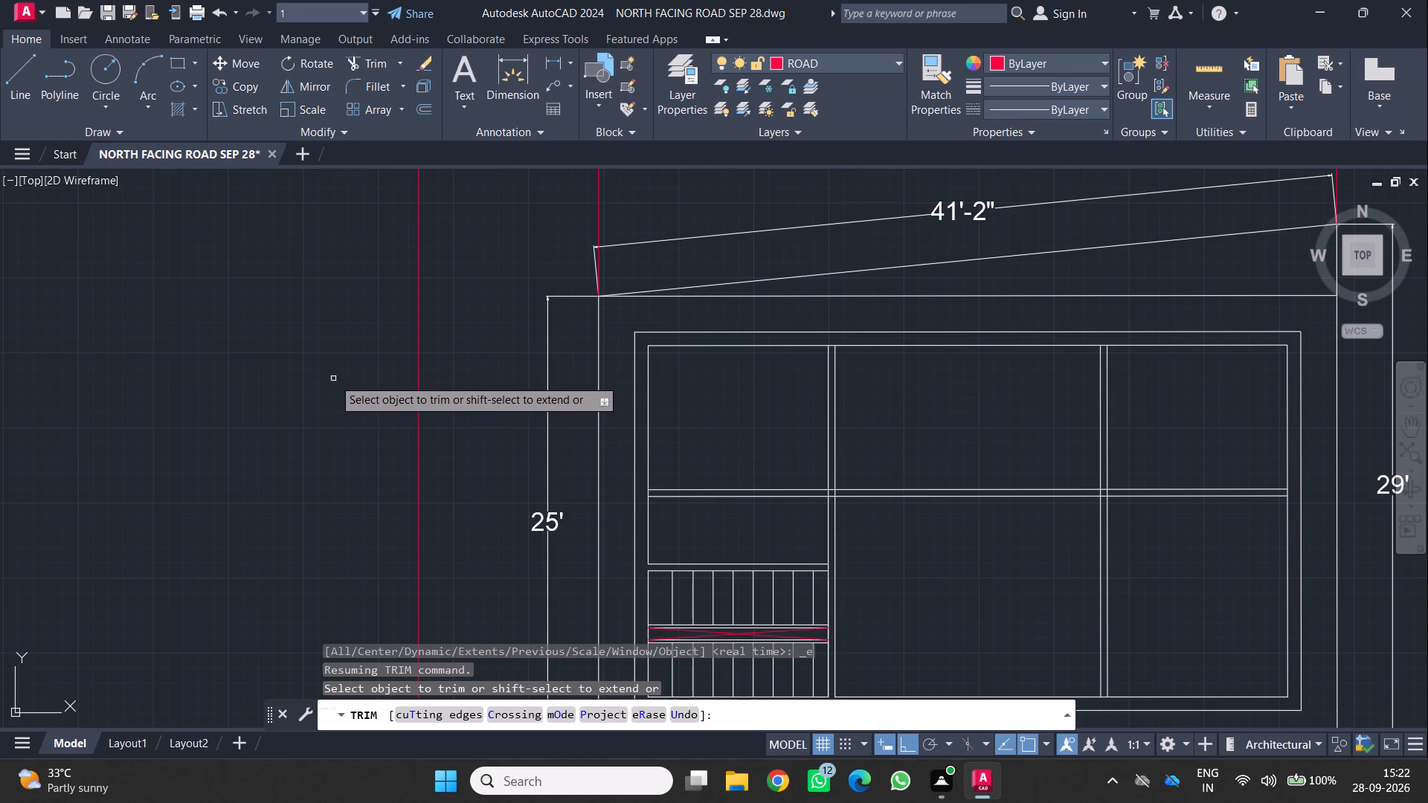
scroll(329, 373, "down", 2)
middle_click_drag(324, 372, 171, 344)
scroll(171, 344, "up", 2)
scroll(168, 343, "down", 1)
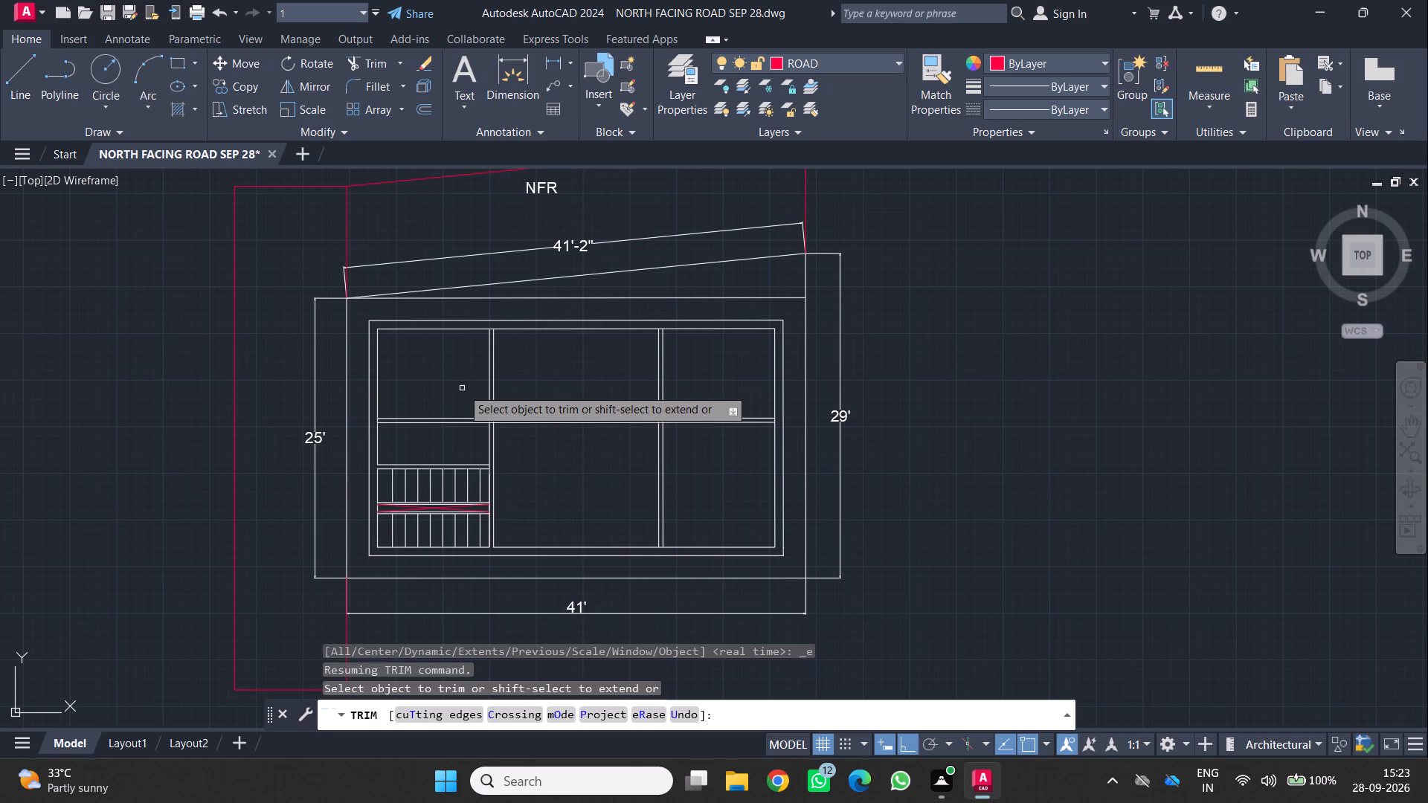
scroll(538, 378, "up", 2)
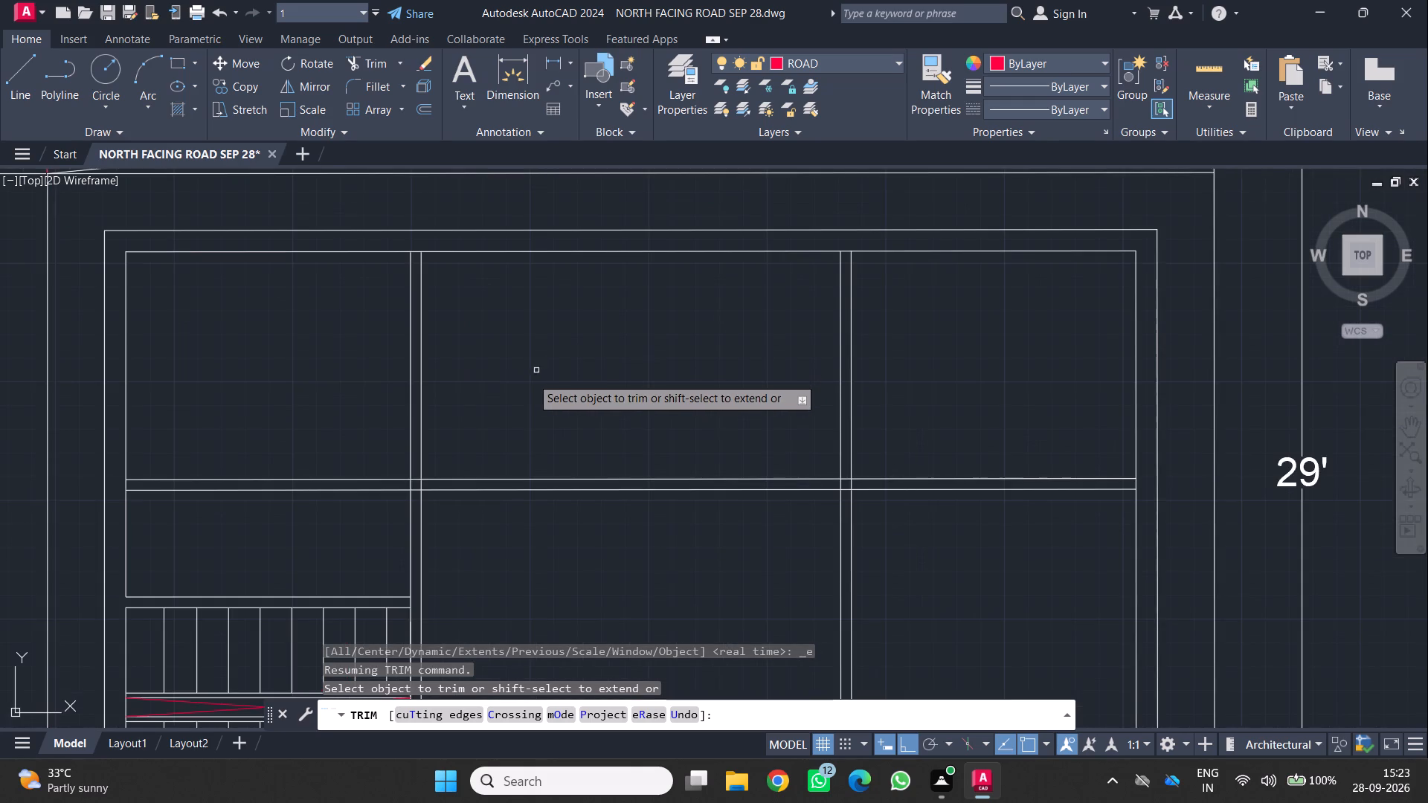
scroll(531, 377, "down", 2)
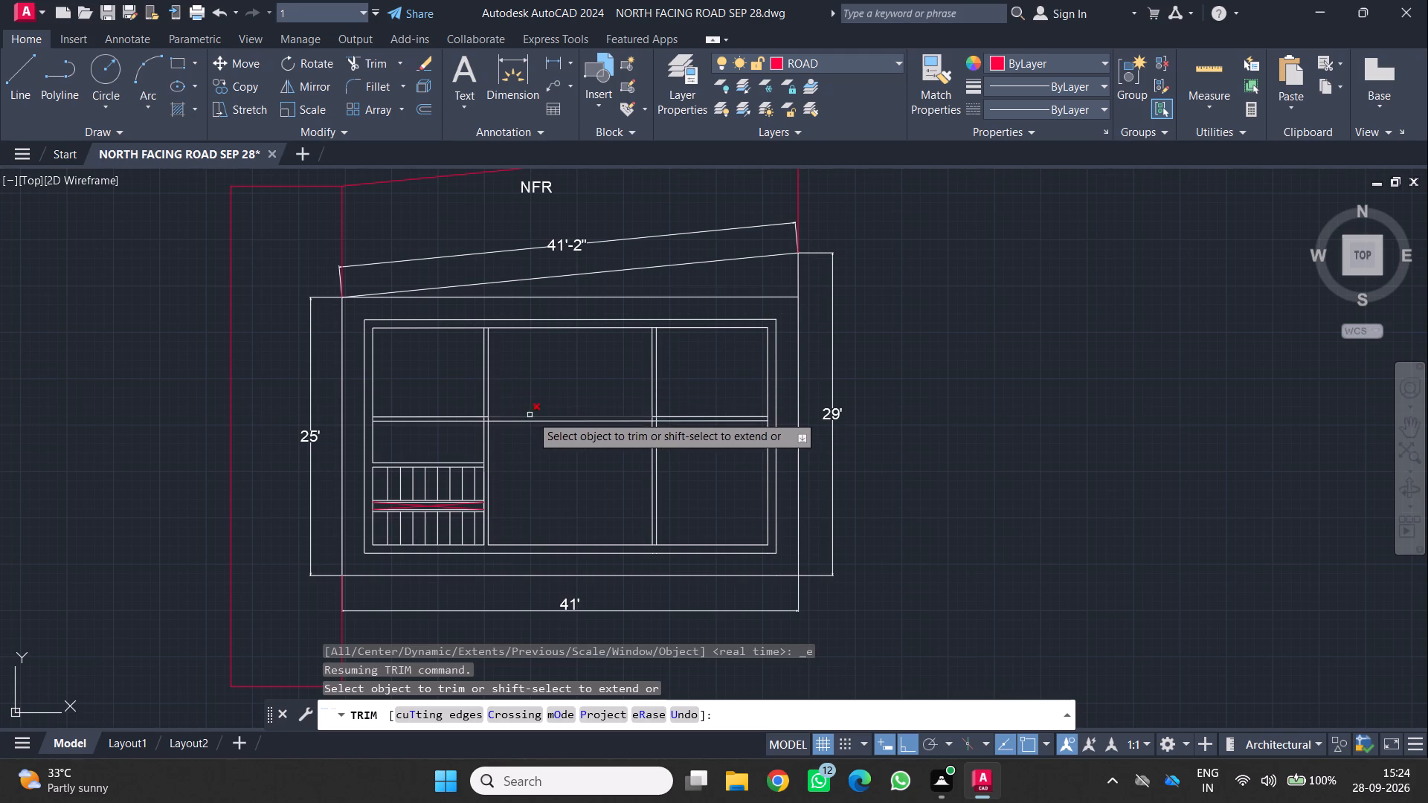
middle_click_drag(536, 404, 576, 381)
scroll(576, 381, "up", 1)
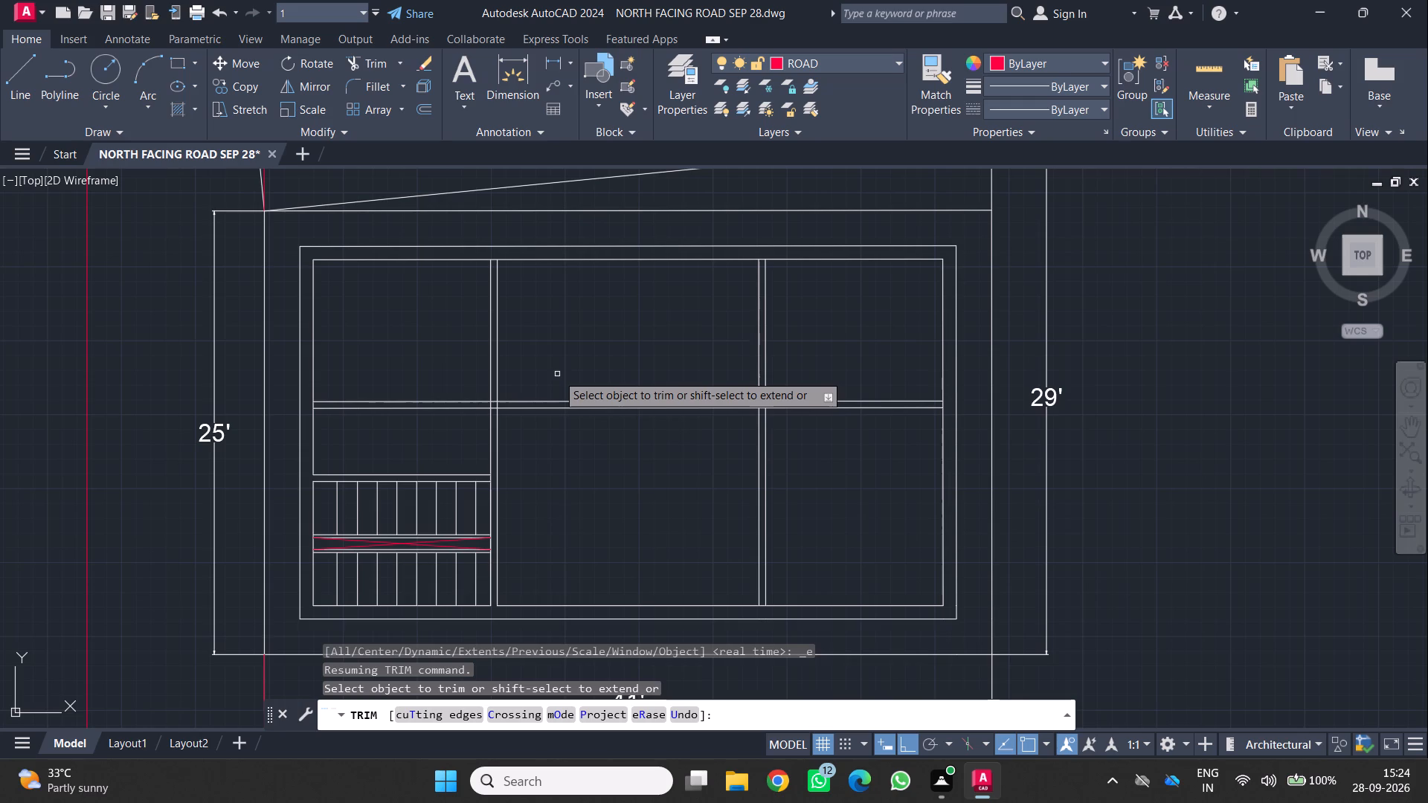
scroll(570, 346, "down", 1)
middle_click_drag(570, 345, 570, 343)
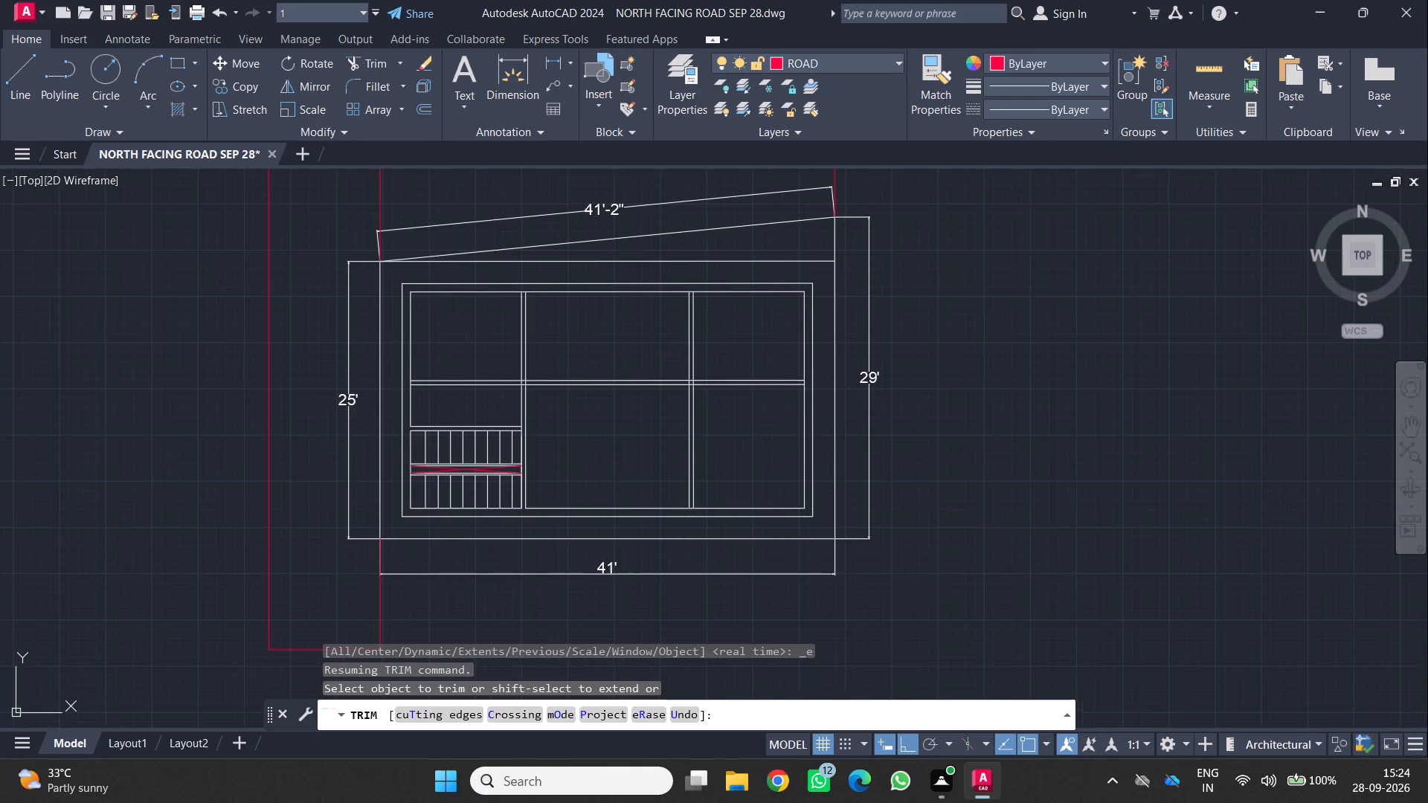
middle_click_drag(570, 343, 494, 300)
middle_click(493, 298)
middle_click(495, 297)
middle_click_drag(509, 331, 515, 354)
middle_click_drag(516, 360, 533, 385)
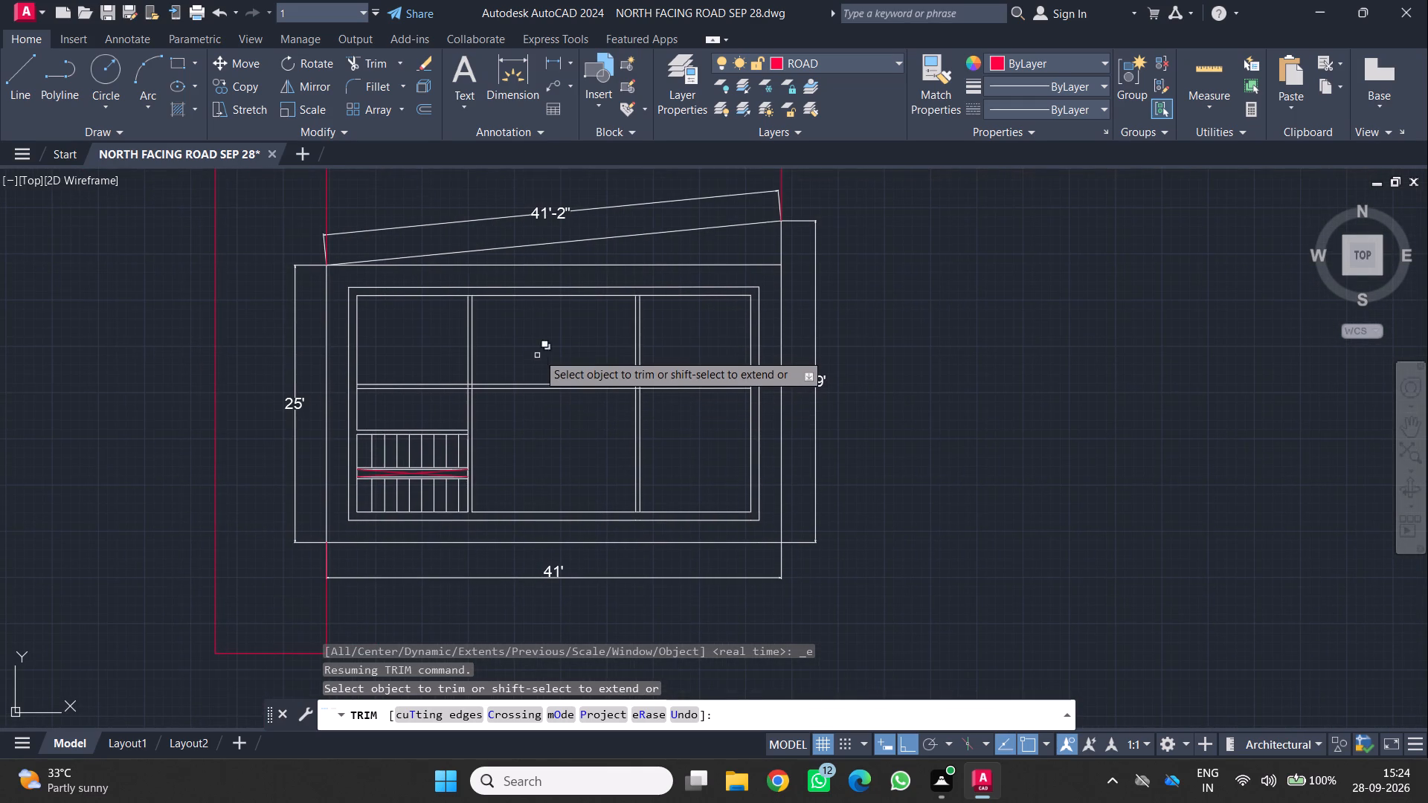
middle_click_drag(535, 337, 564, 361)
scroll(535, 338, "up", 1)
middle_click(565, 362)
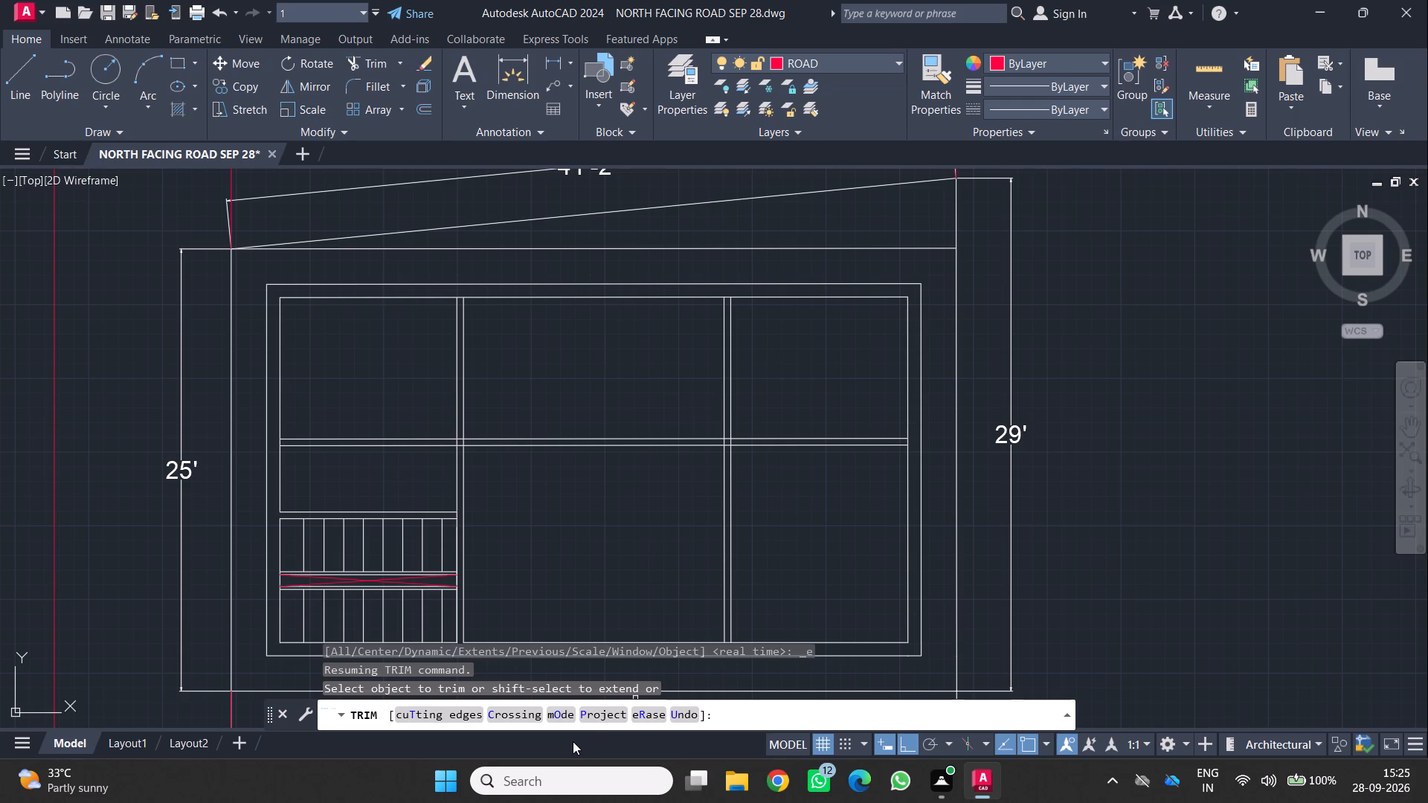
Examine the lower-left striped room and its adjoining partition walls in relation to the rest of the plan.
middle_click_drag(547, 509, 660, 422)
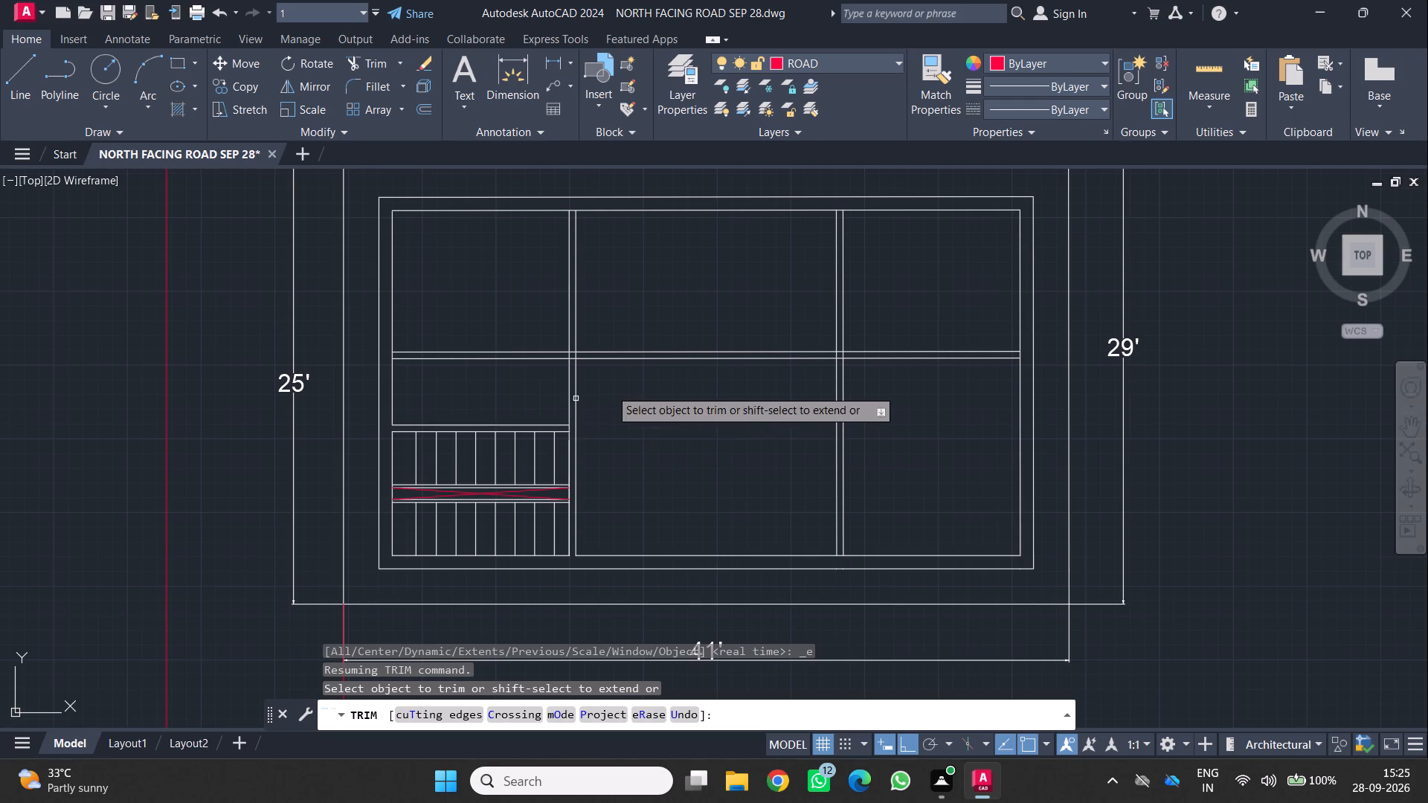
middle_click_drag(645, 407, 678, 273)
scroll(678, 273, "up", 1)
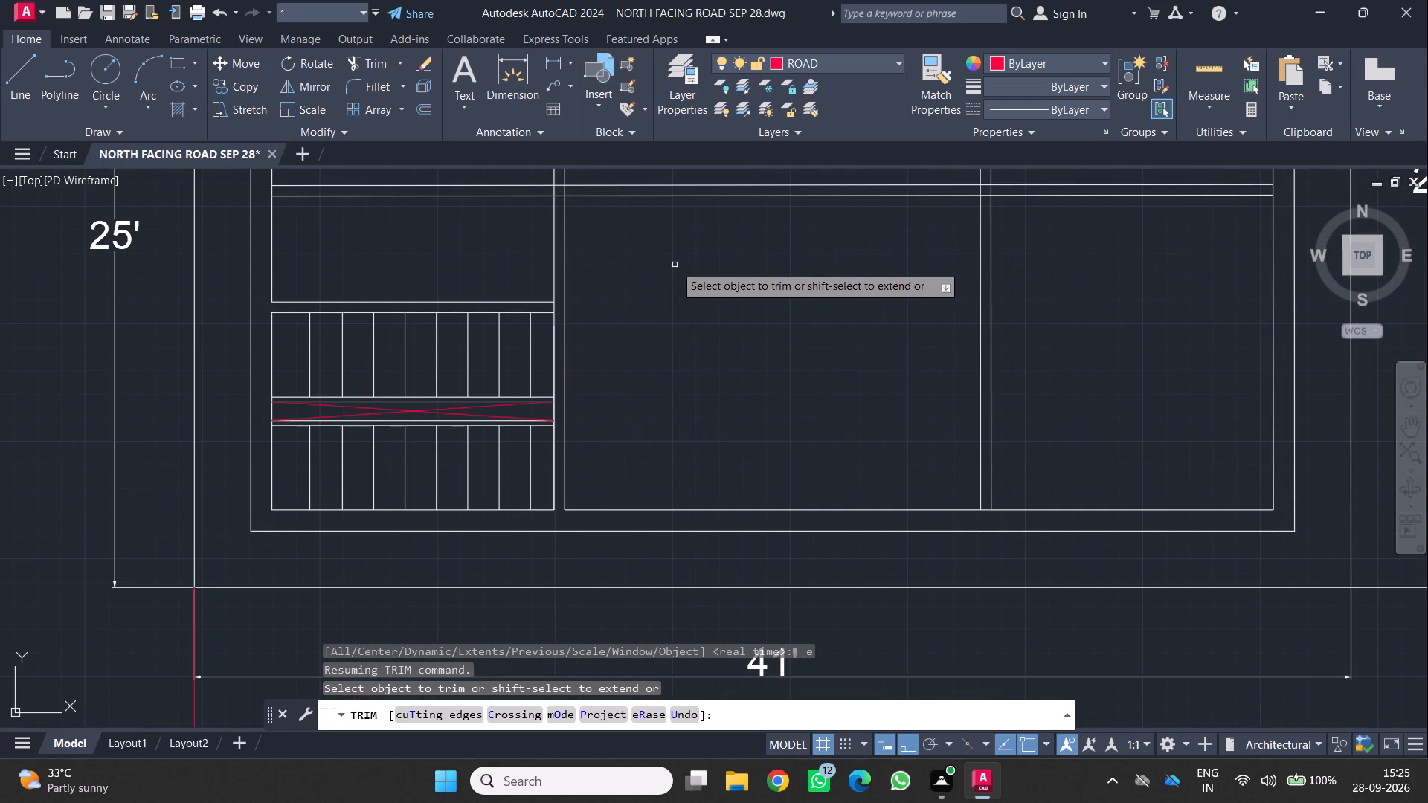
middle_click_drag(675, 265, 680, 377)
scroll(680, 377, "down", 1)
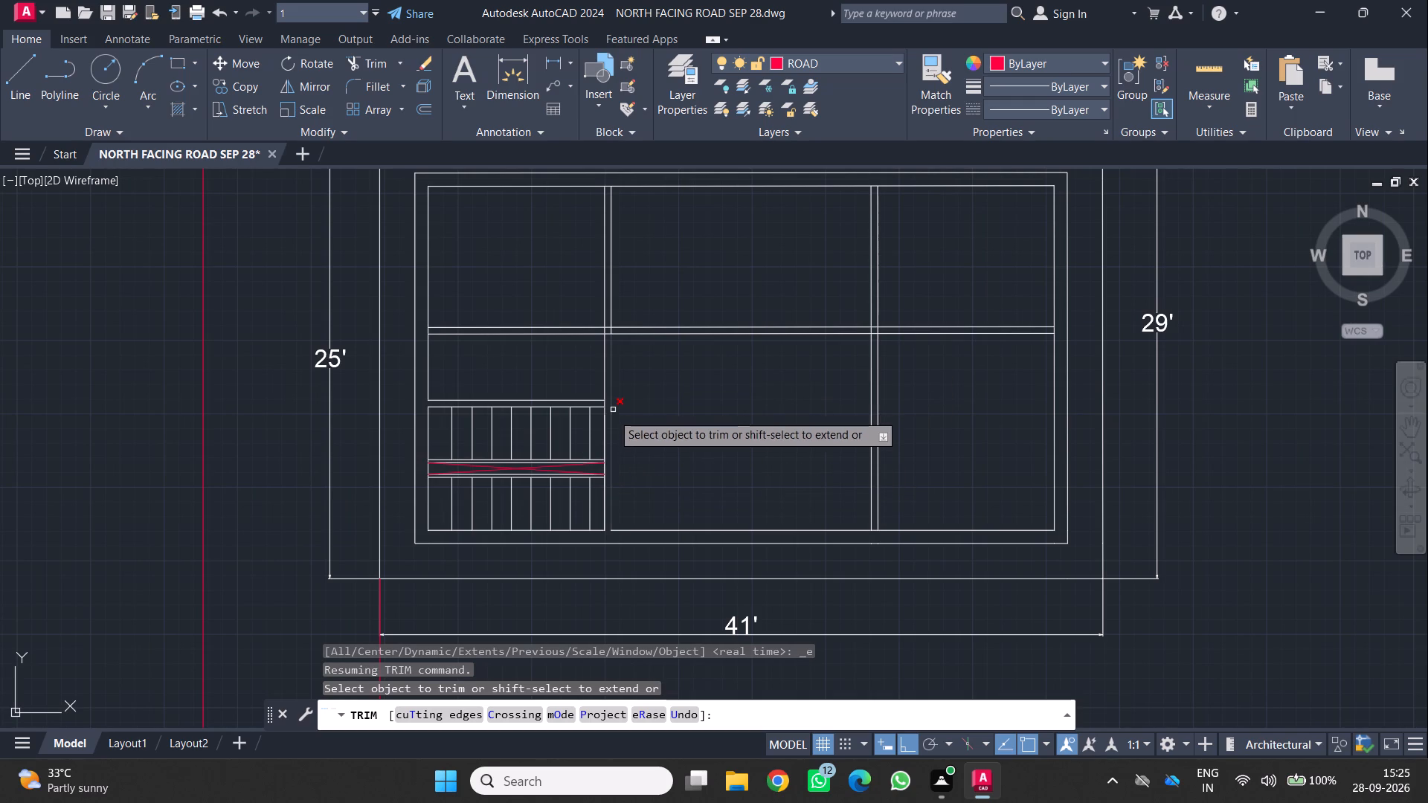
scroll(612, 418, "down", 1)
middle_click_drag(612, 417, 579, 506)
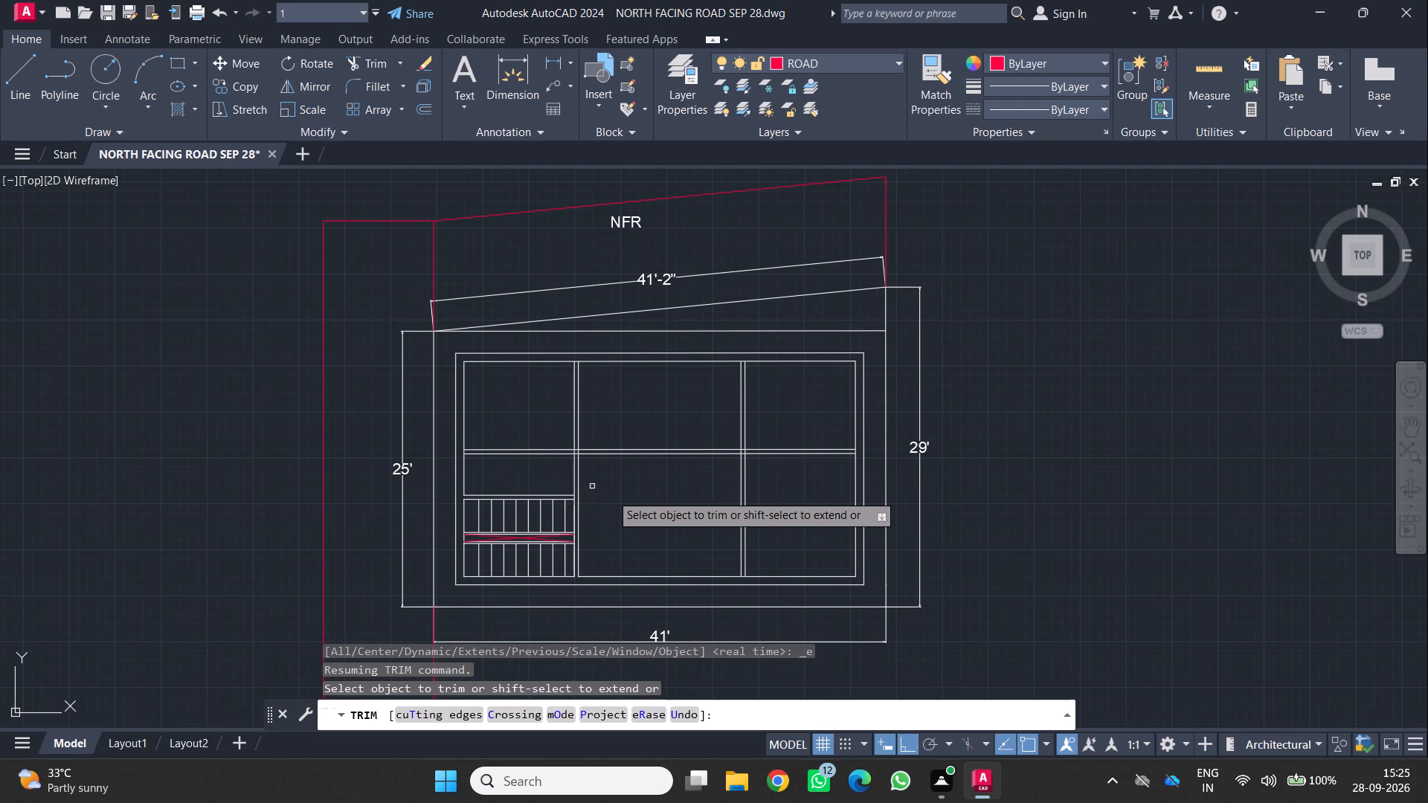
middle_click_drag(617, 534, 595, 418)
scroll(595, 418, "up", 1)
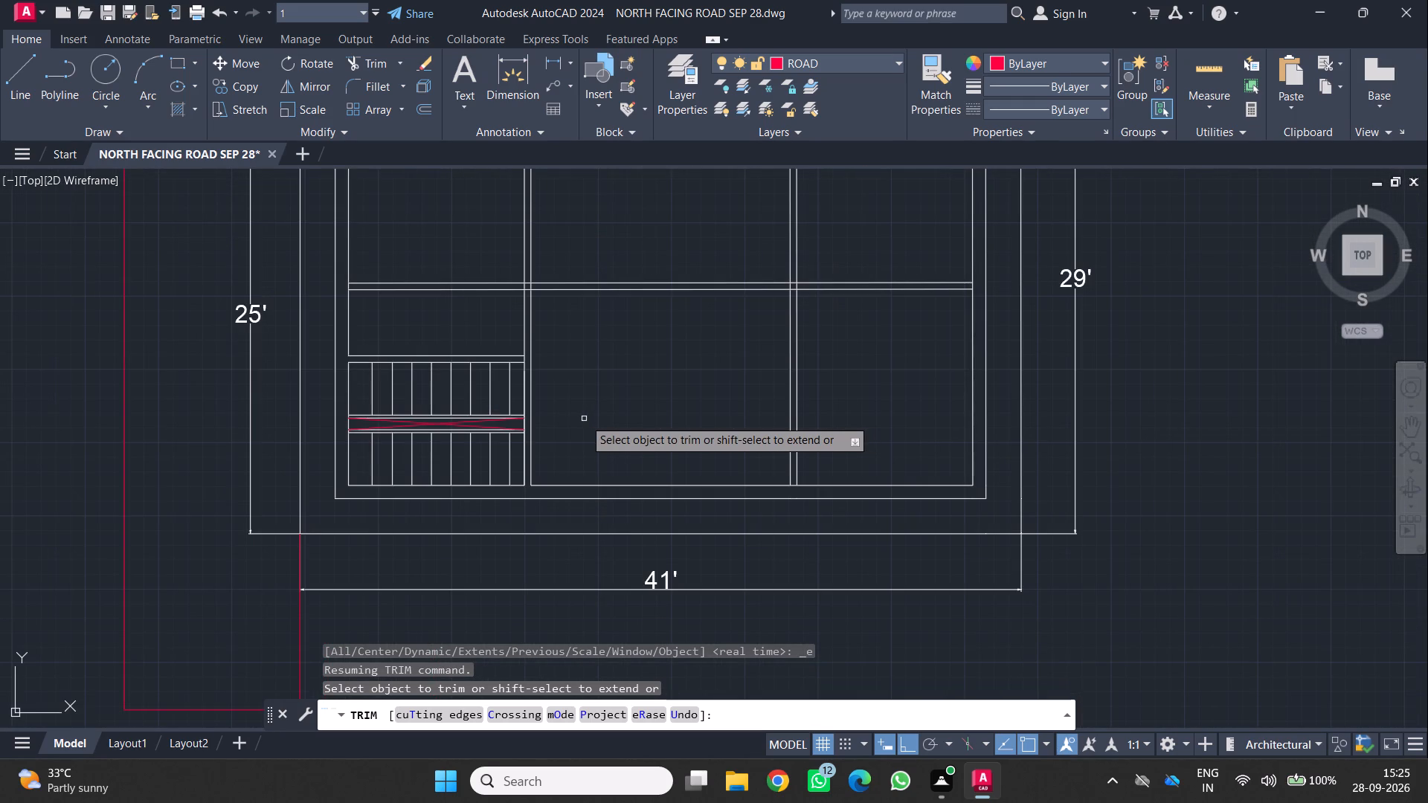
scroll(556, 404, "up", 1)
scroll(559, 405, "down", 1)
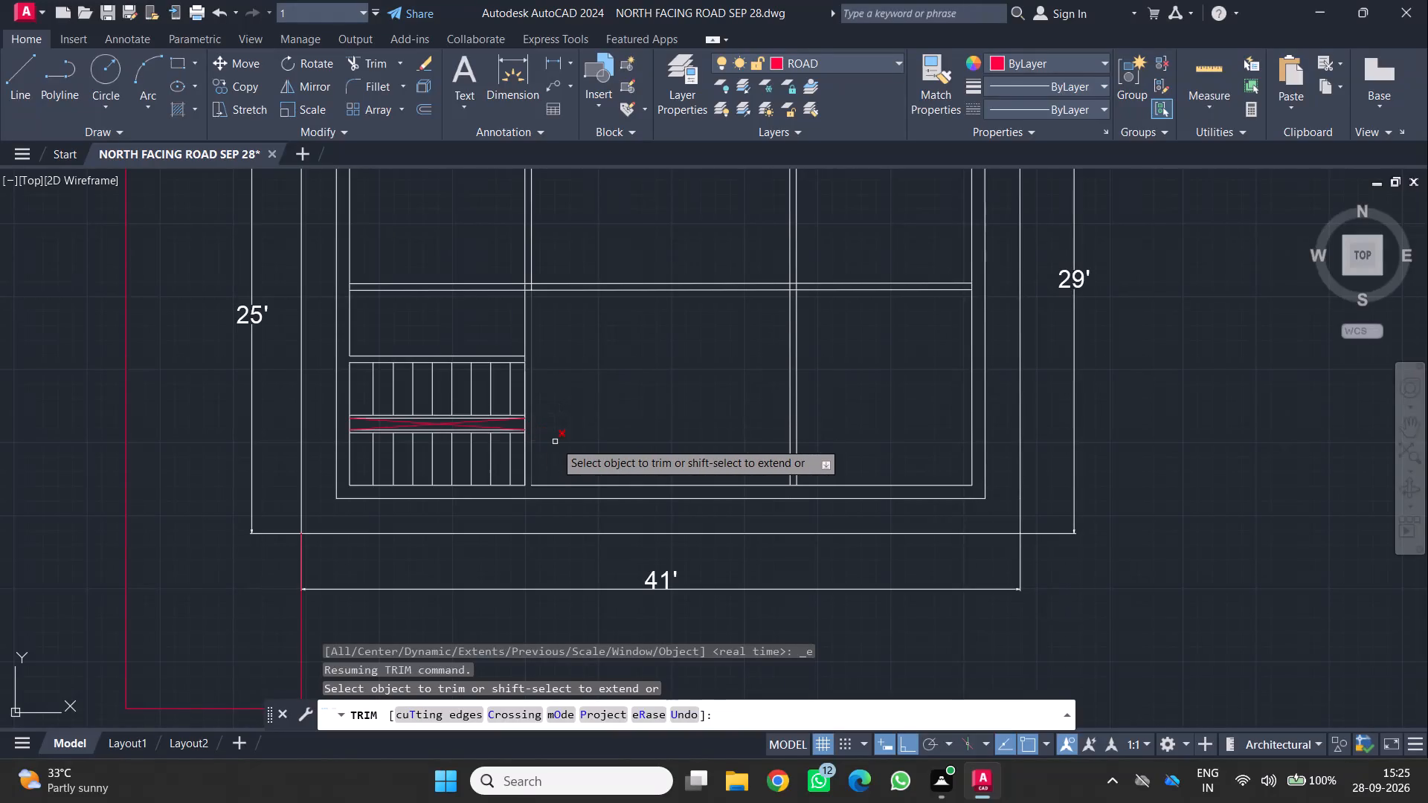
scroll(555, 442, "down", 1)
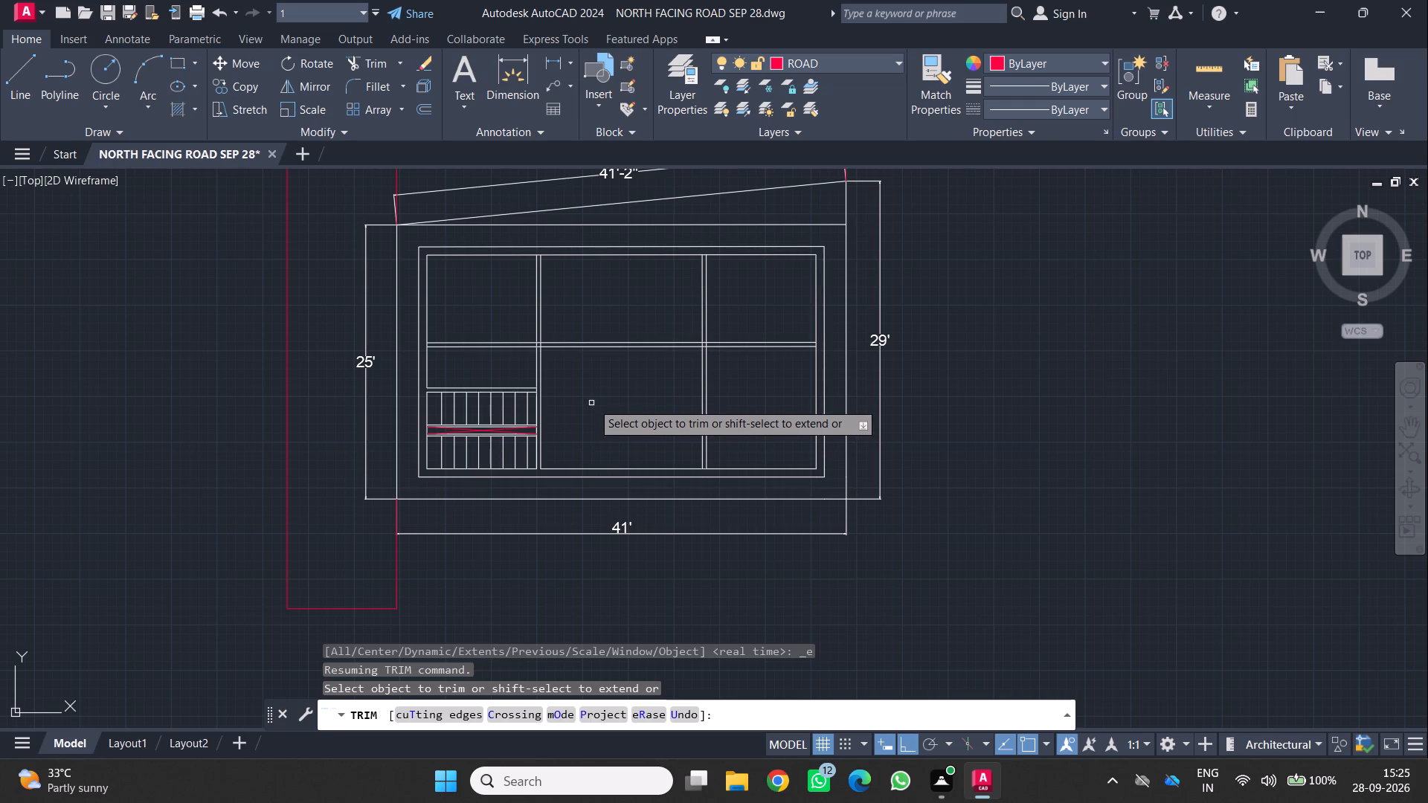
middle_click_drag(591, 405, 690, 363)
scroll(690, 363, "up", 1)
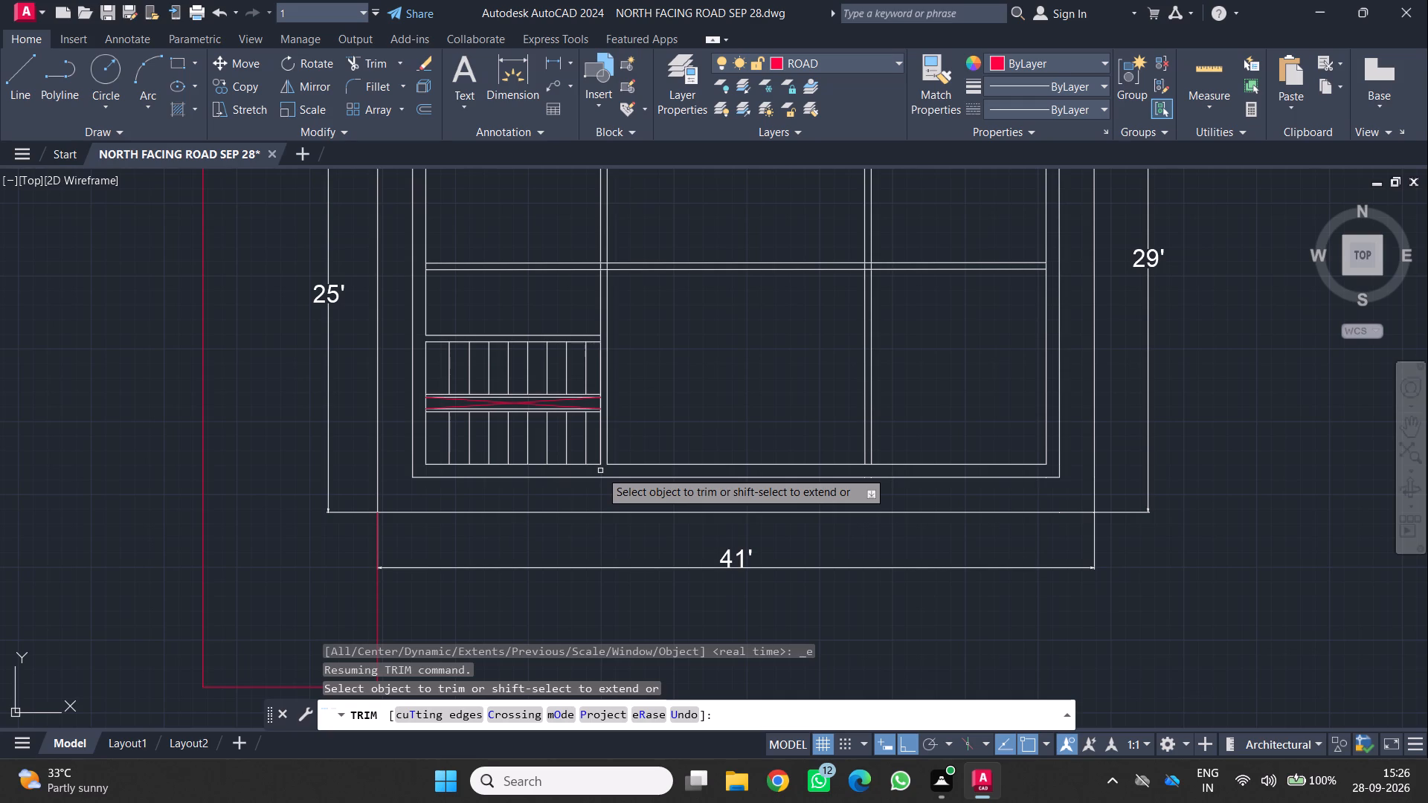
scroll(545, 352, "down", 1)
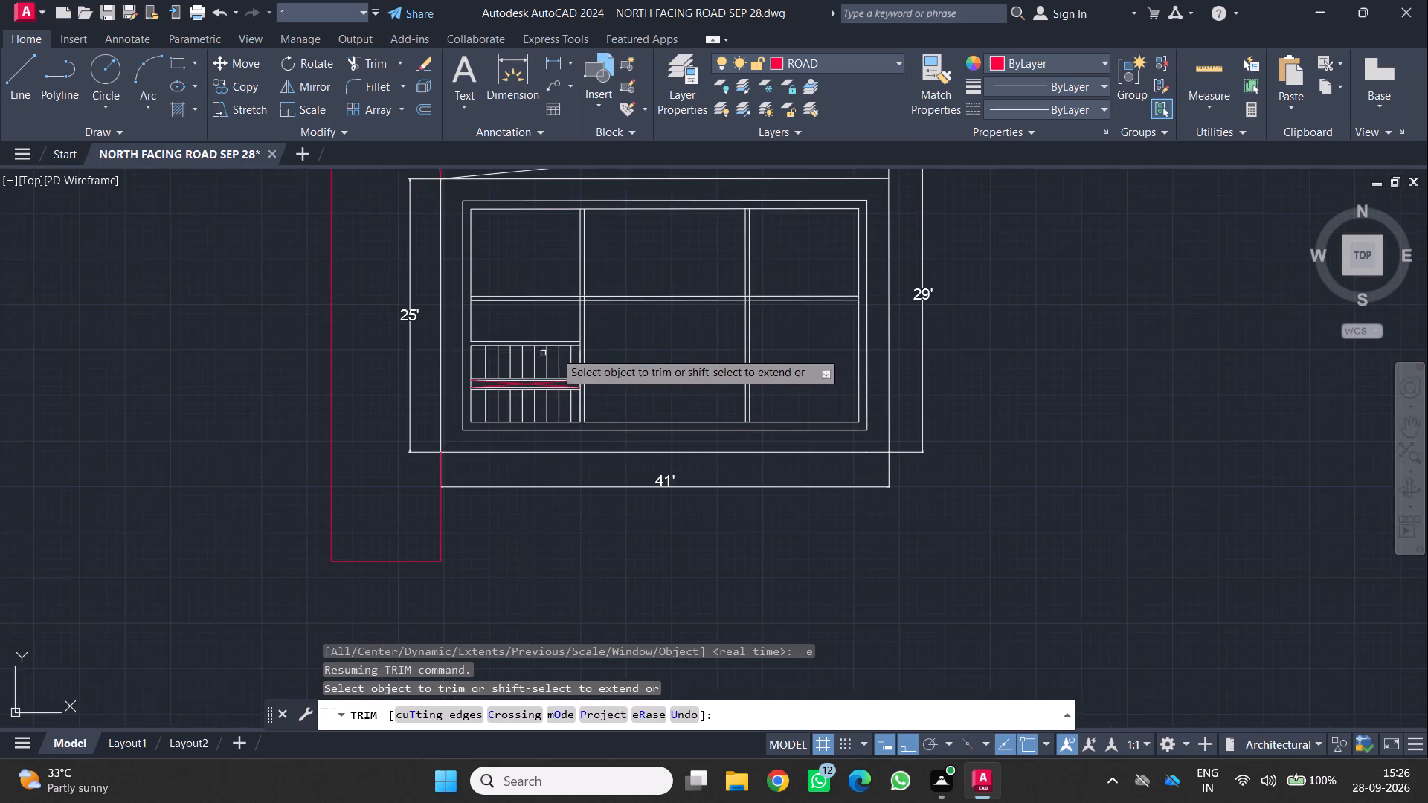
scroll(565, 349, "down", 1)
middle_click_drag(620, 328, 643, 410)
middle_click(642, 410)
scroll(633, 401, "up", 1)
middle_click_drag(630, 399, 625, 428)
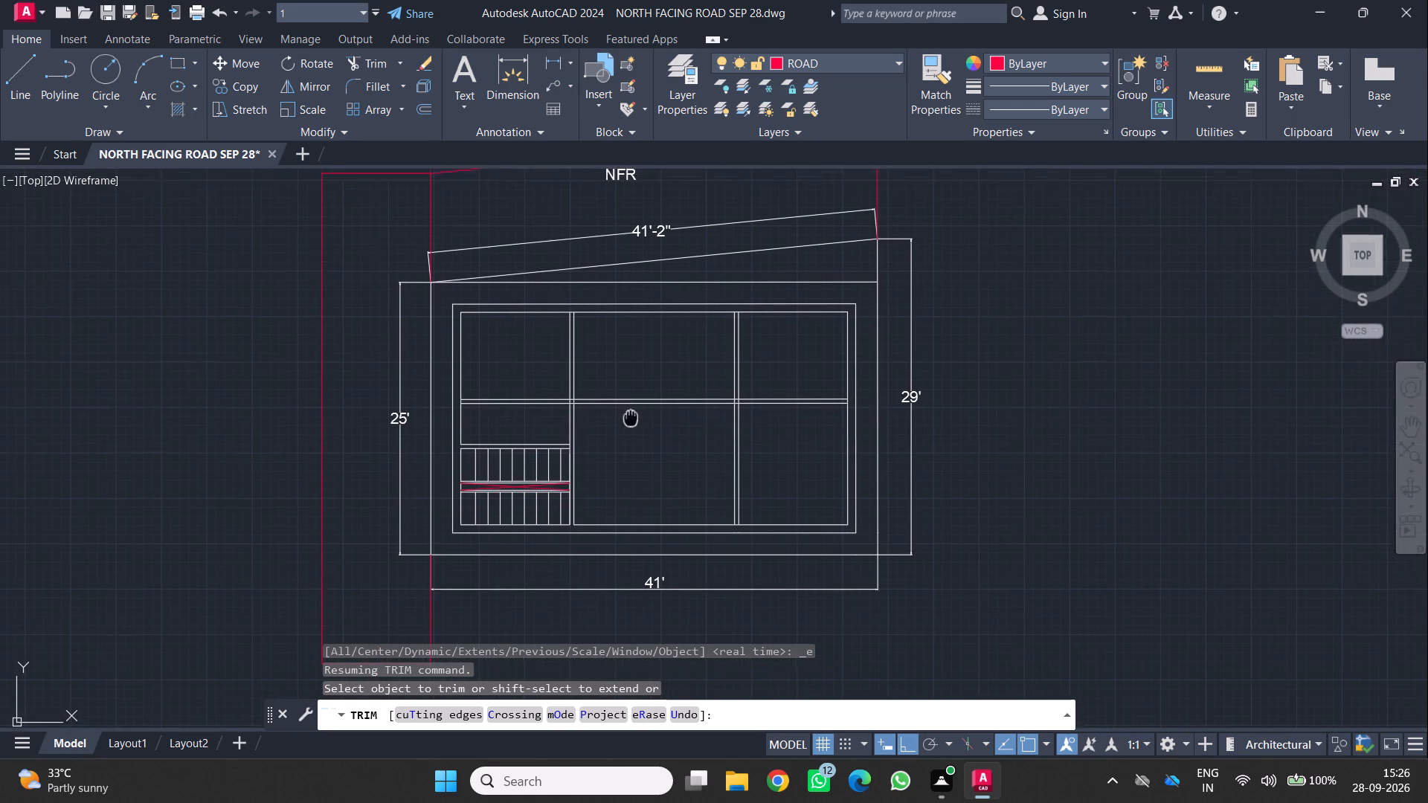
middle_click_drag(625, 428, 614, 440)
middle_click(614, 440)
scroll(598, 492, "up", 1)
middle_click_drag(603, 491, 611, 480)
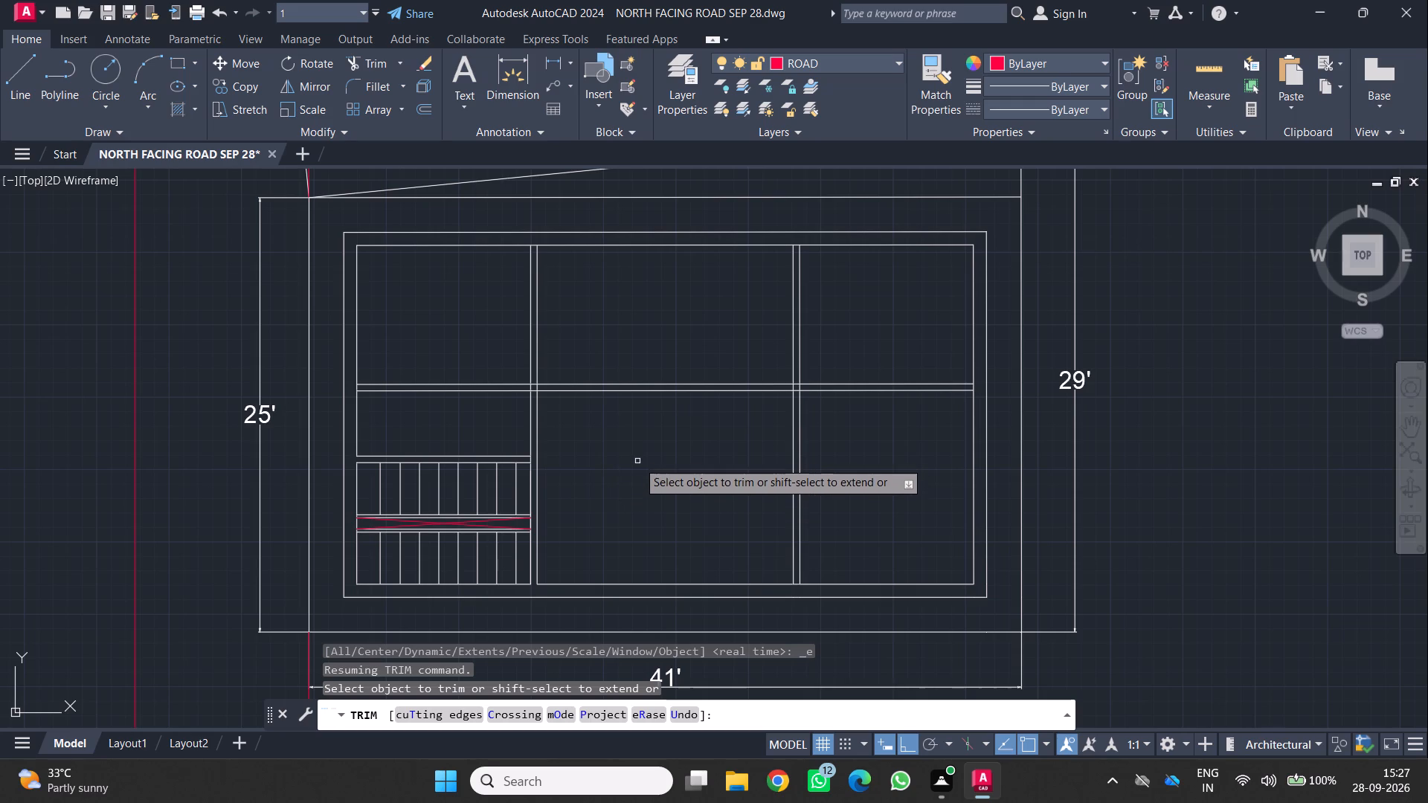
scroll(597, 505, "up", 2)
middle_click_drag(557, 527, 702, 442)
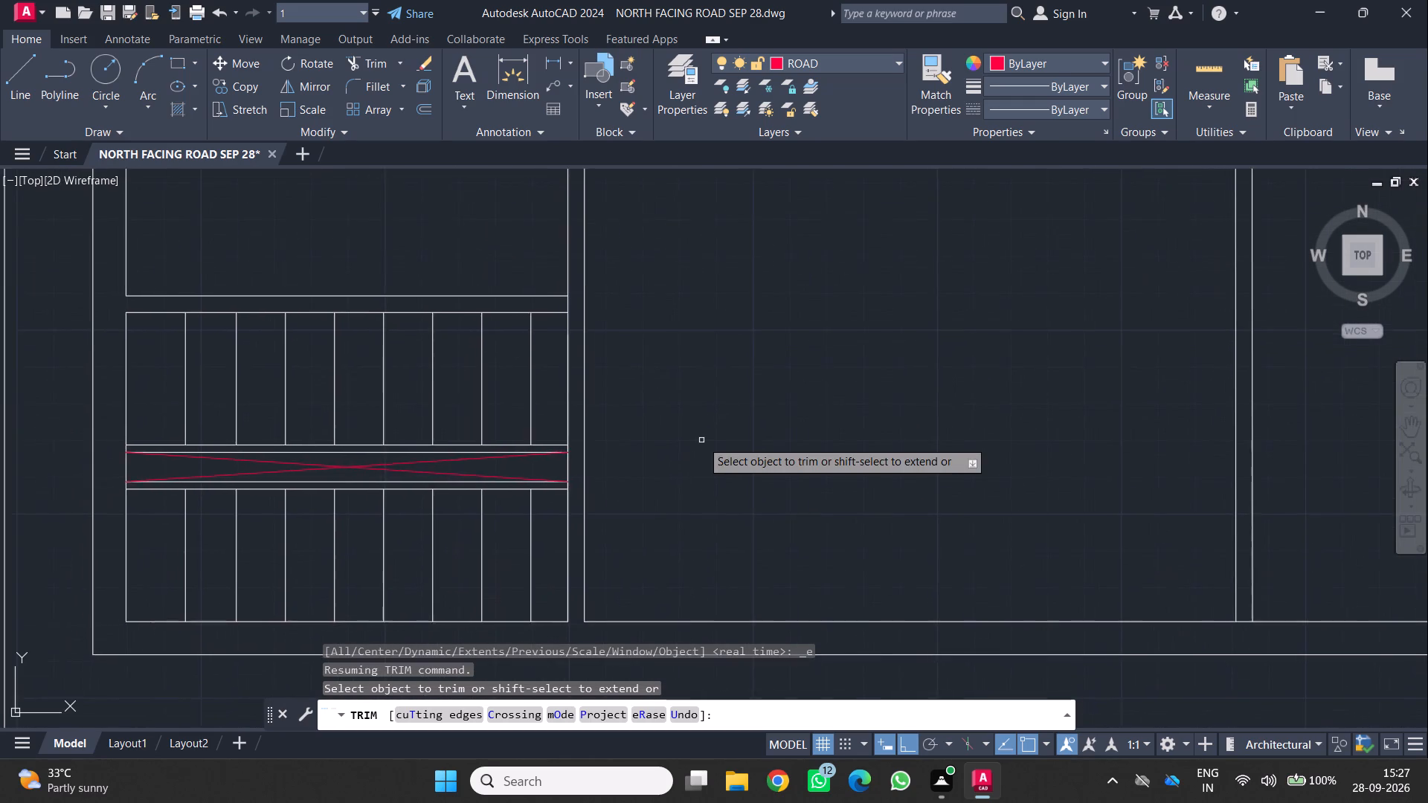
scroll(701, 440, "down", 1)
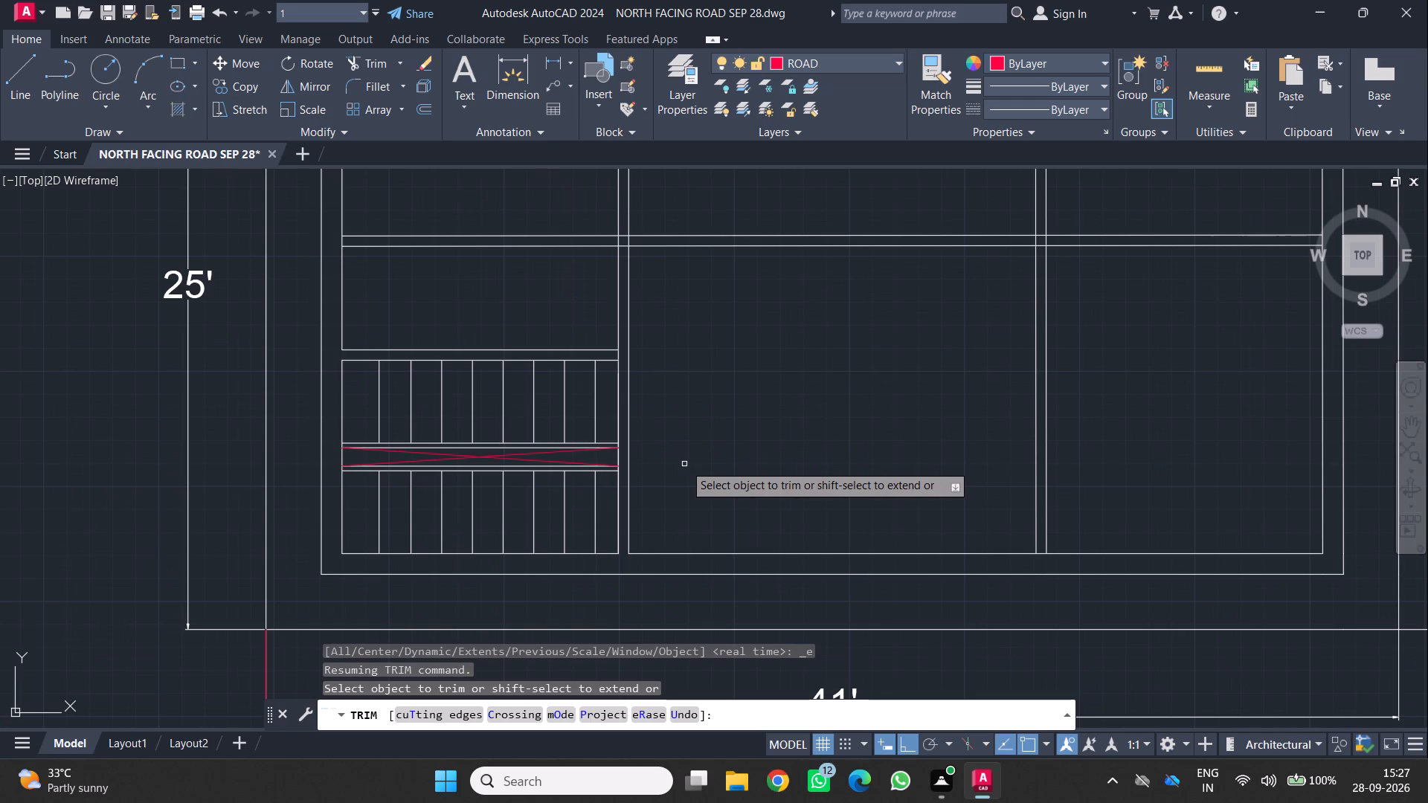
scroll(659, 436, "down", 1)
middle_click_drag(655, 450, 489, 563)
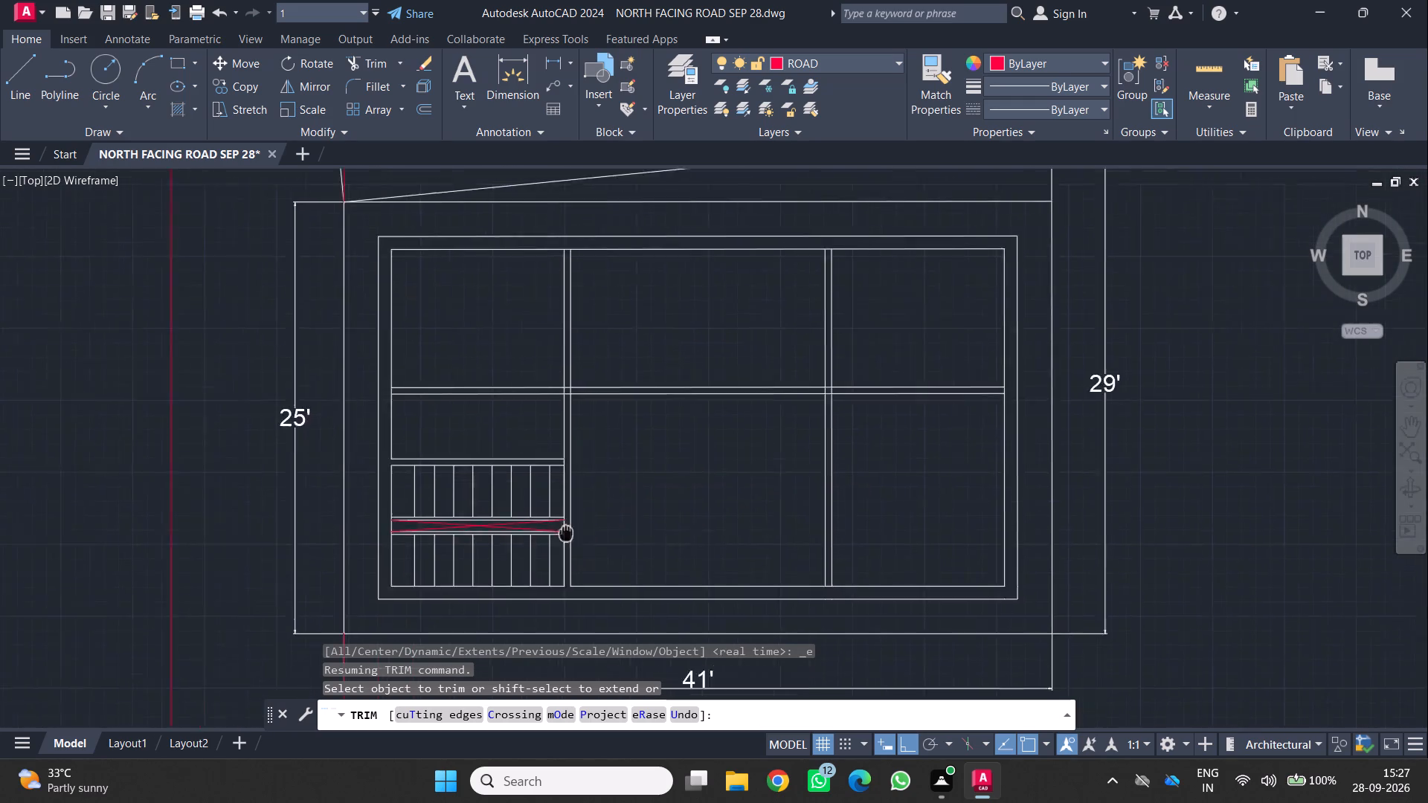
middle_click_drag(489, 563, 485, 562)
scroll(482, 551, "down", 2)
middle_click_drag(531, 517, 529, 381)
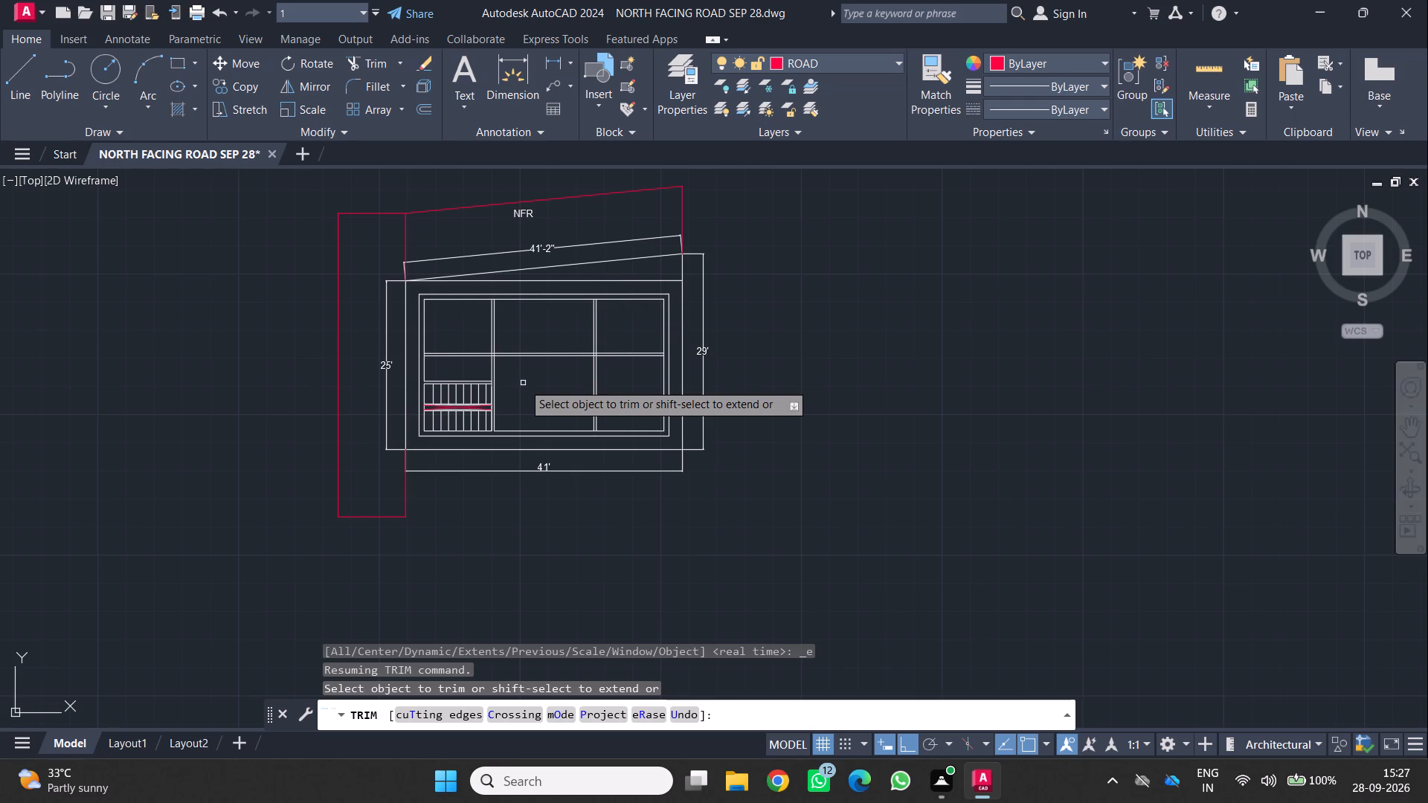
scroll(618, 369, "up", 1)
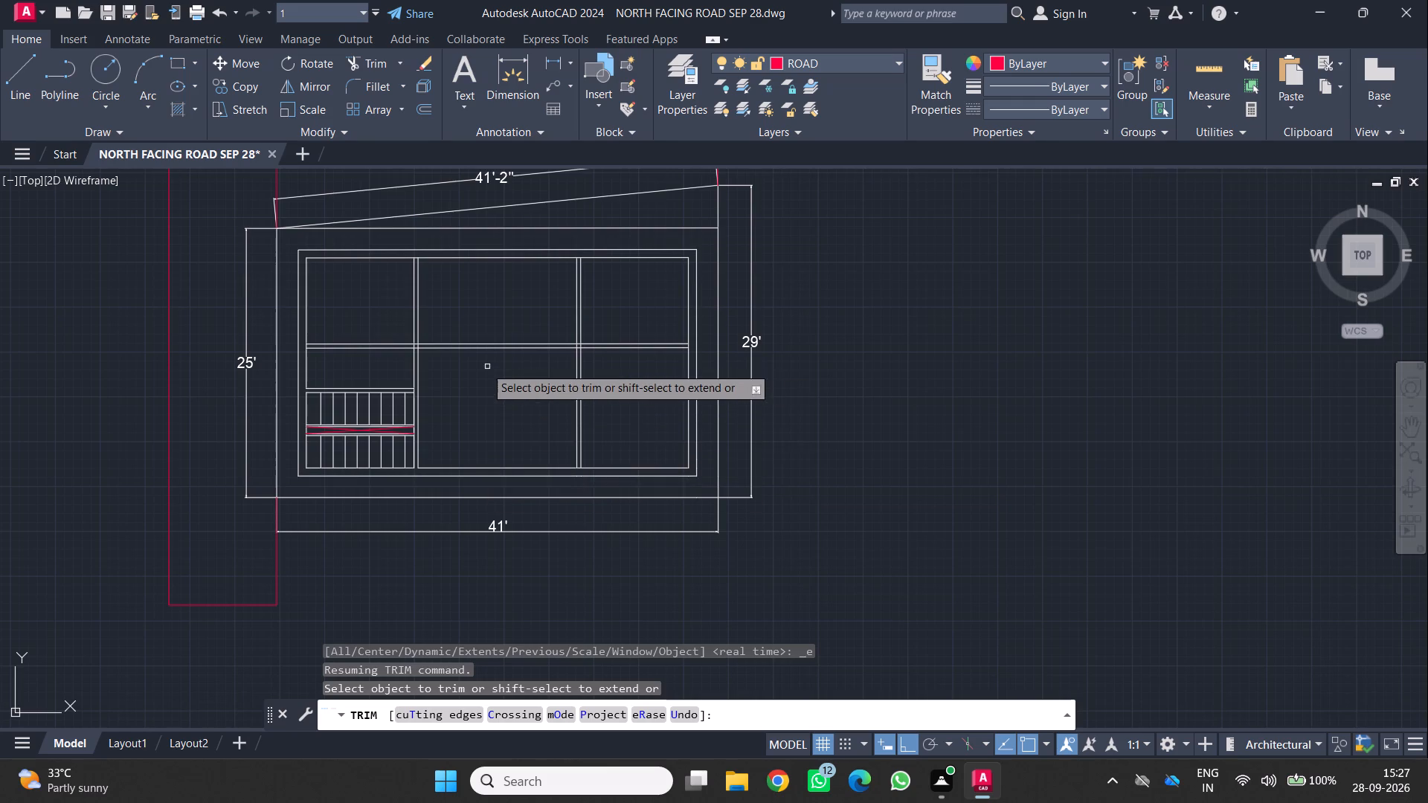
scroll(483, 368, "down", 1)
middle_click_drag(483, 368, 536, 445)
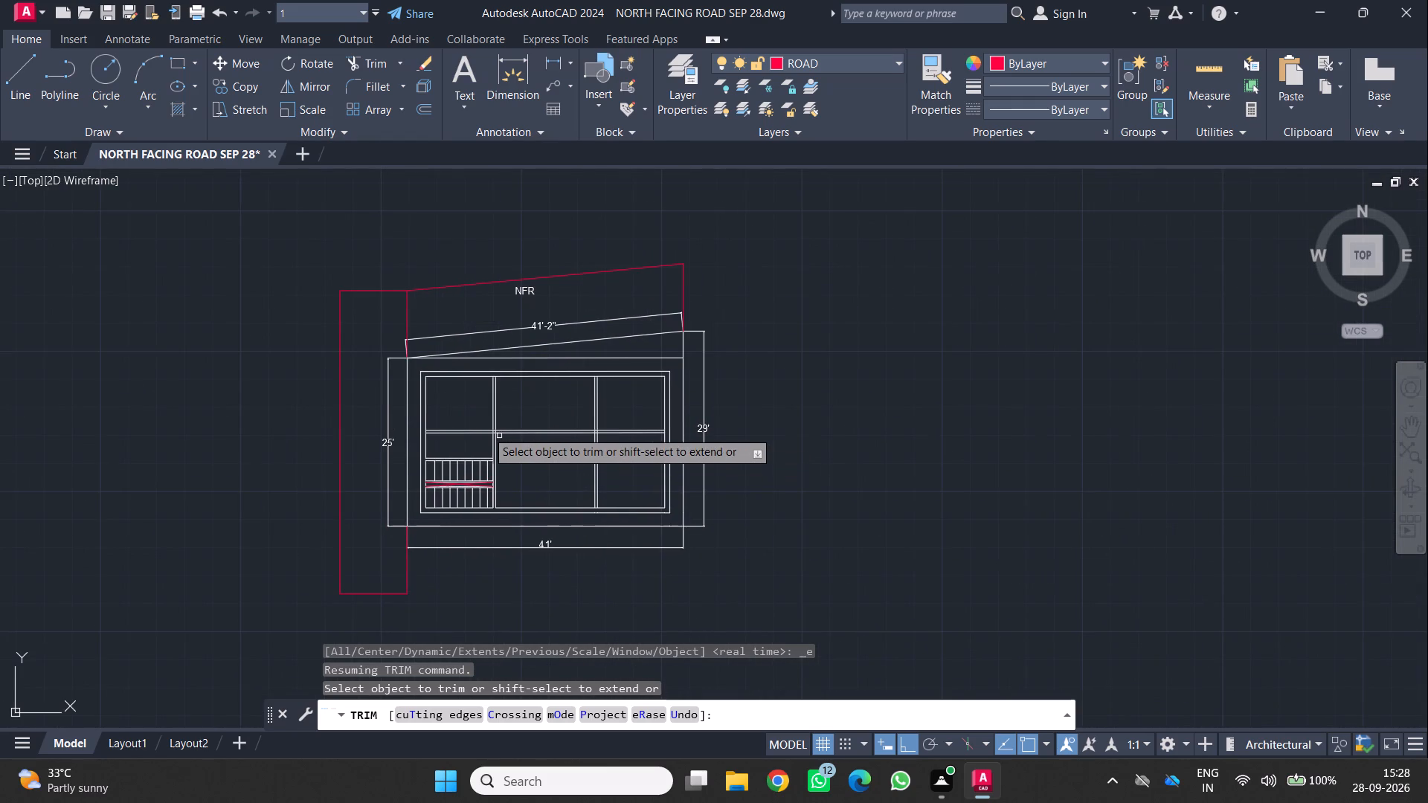
scroll(486, 430, "up", 2)
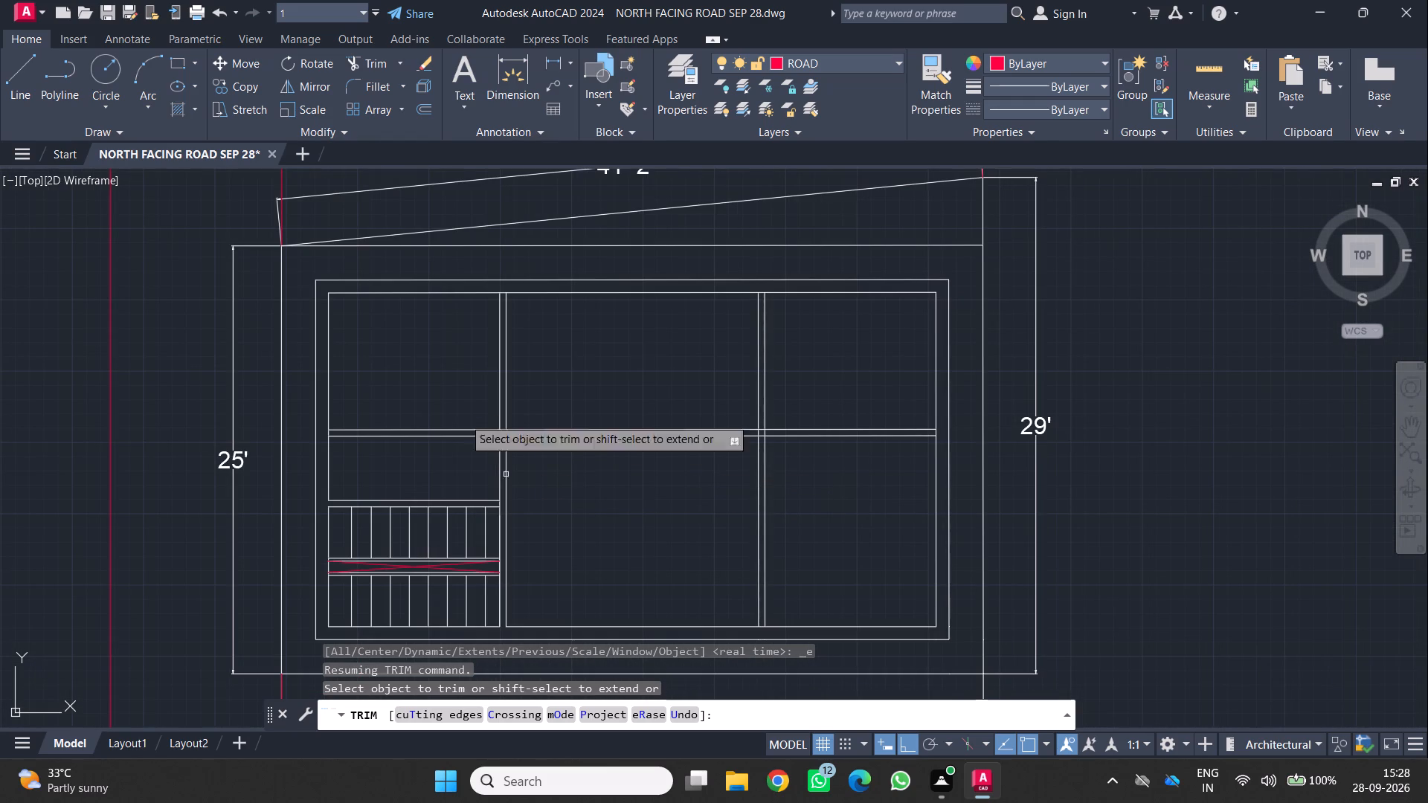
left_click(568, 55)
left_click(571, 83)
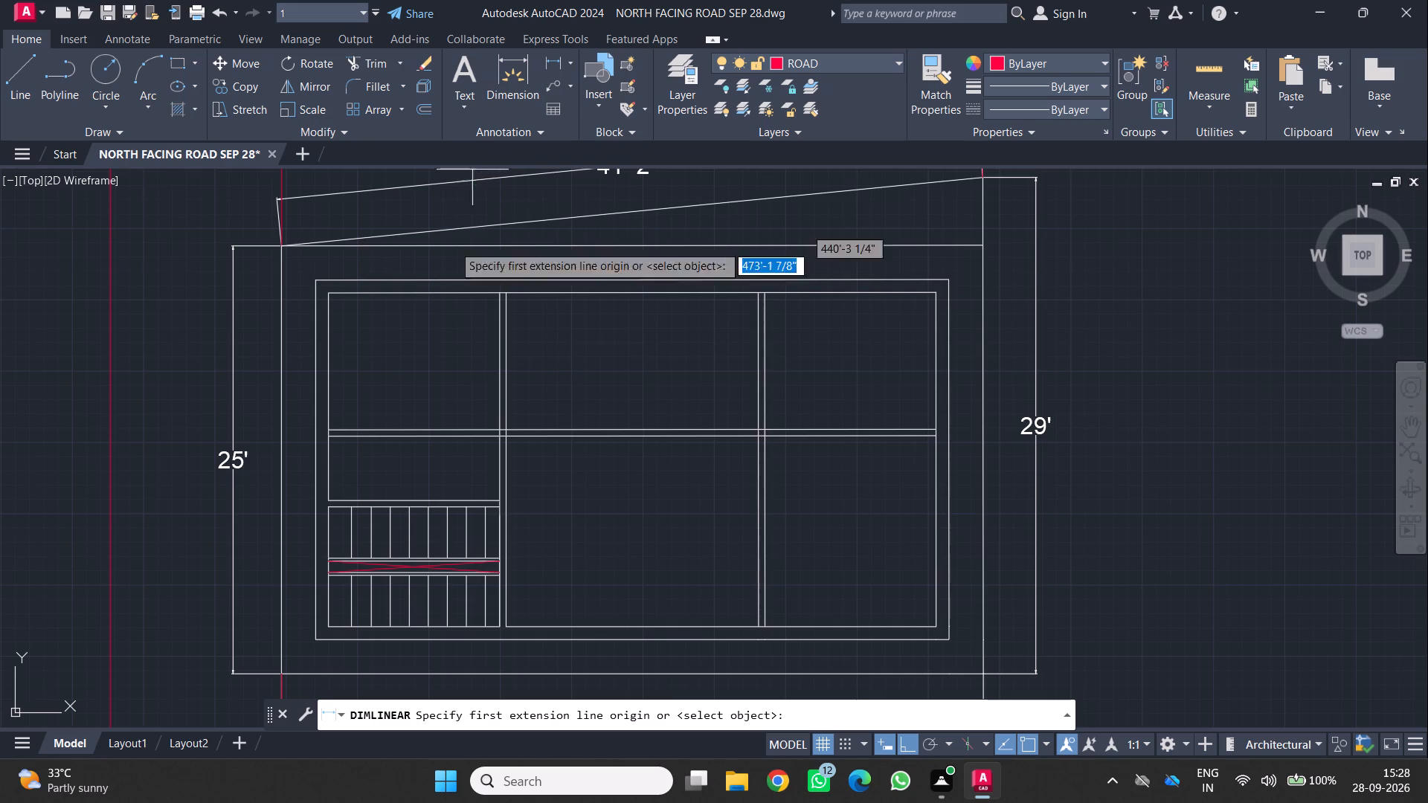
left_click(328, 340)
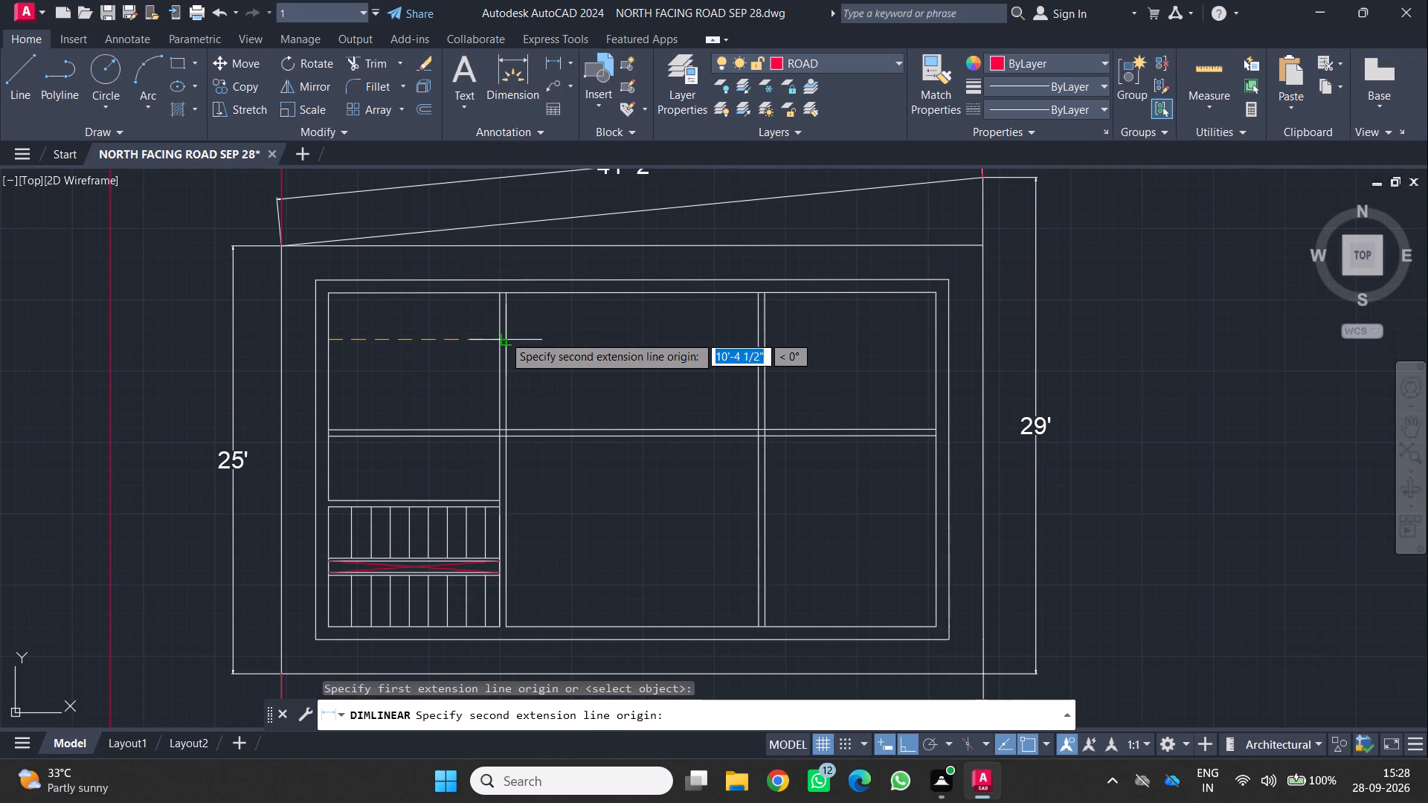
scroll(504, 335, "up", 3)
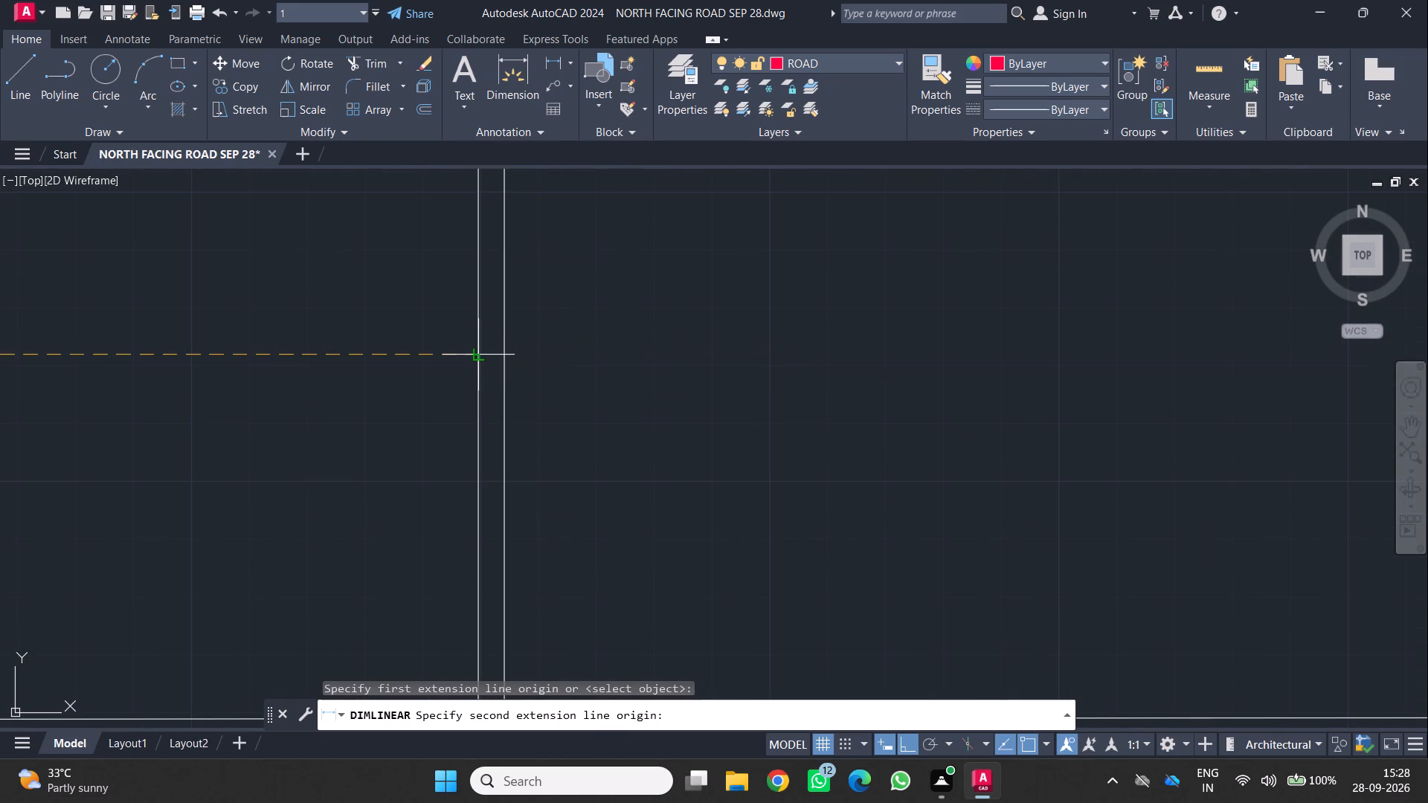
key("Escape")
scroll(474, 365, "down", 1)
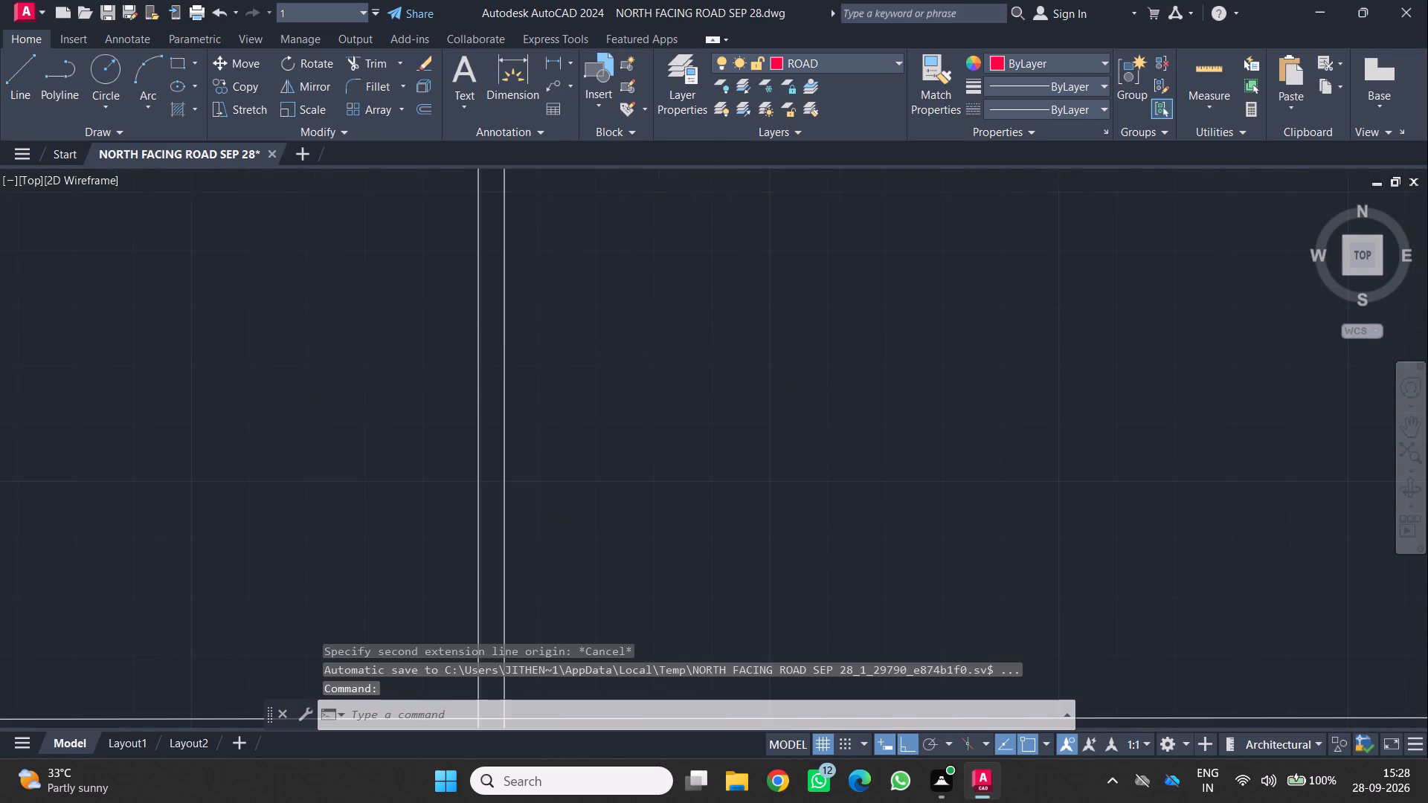
Trim both lines of the horizontal partition wall where they cross the middle room, between the two vertical partition walls.
scroll(474, 365, "down", 2)
middle_click_drag(419, 384, 427, 335)
middle_click(427, 335)
middle_click(427, 335)
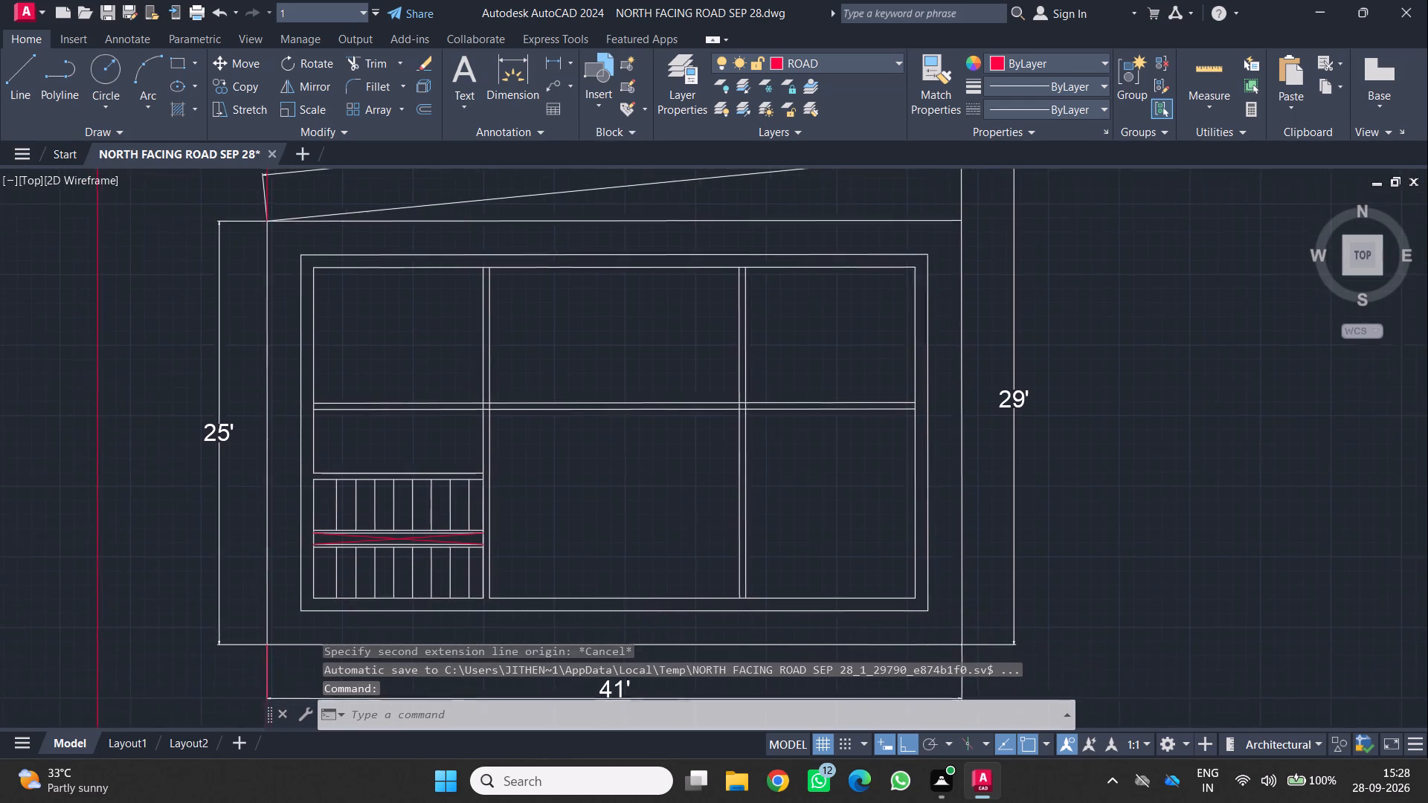
scroll(952, 503, "up", 2)
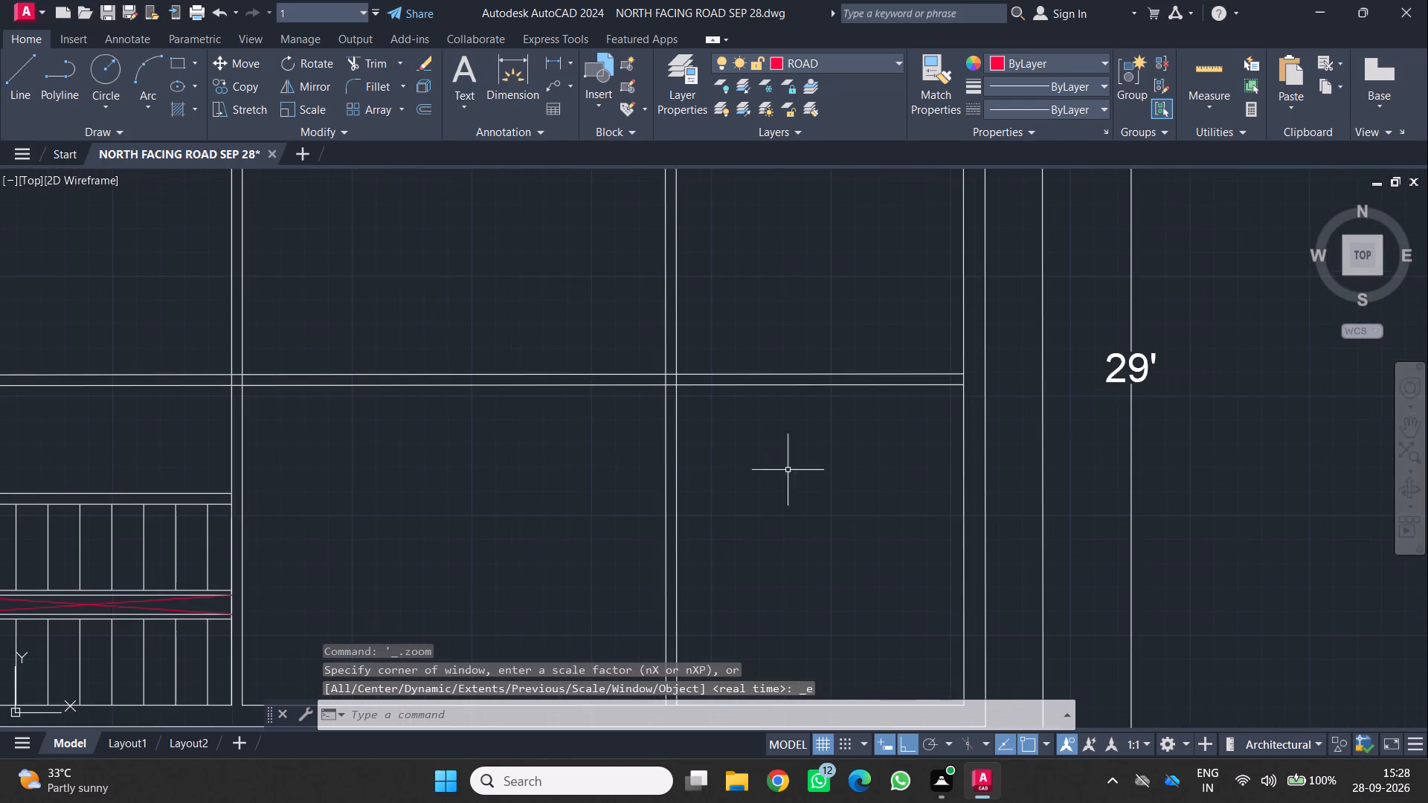
middle_click_drag(443, 459, 533, 470)
middle_click(533, 470)
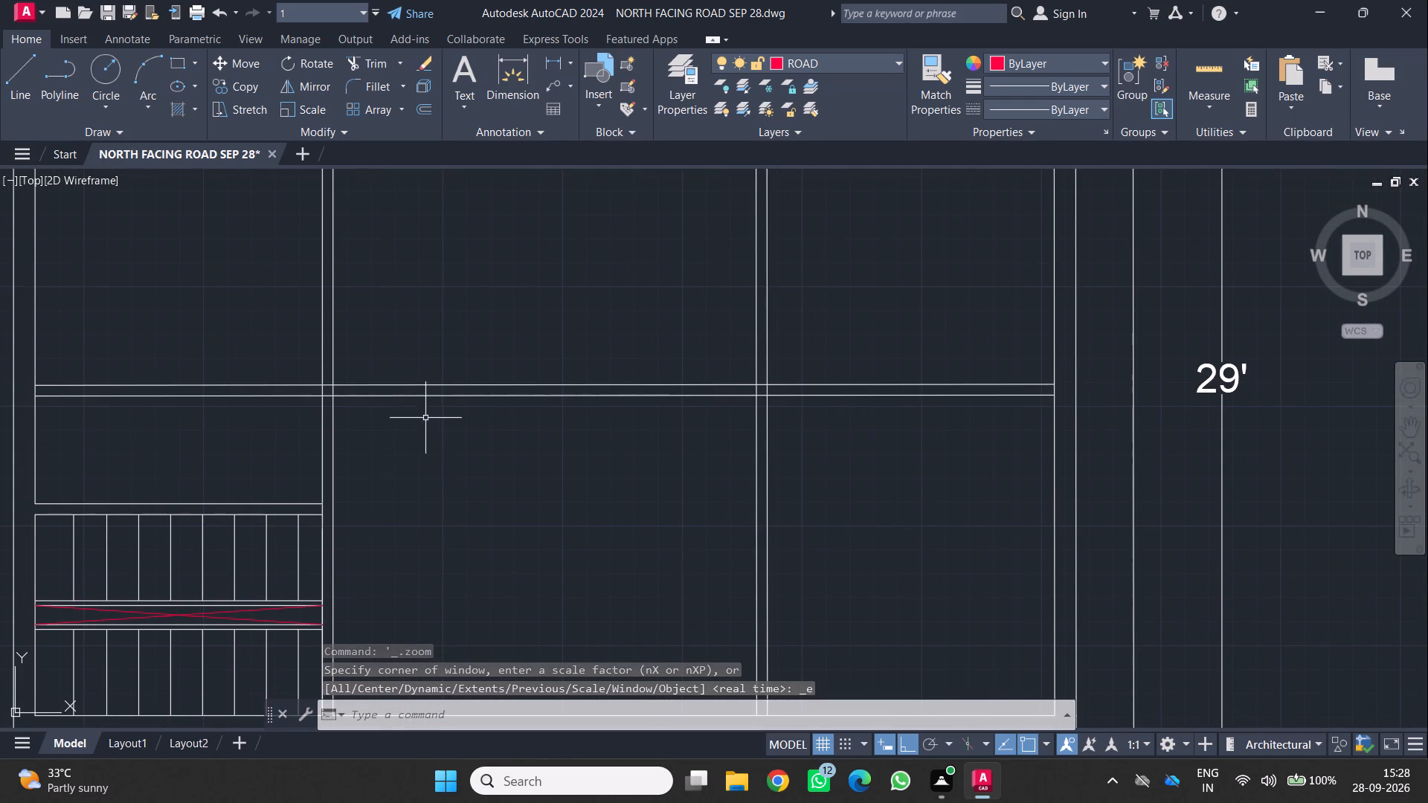
left_click(386, 59)
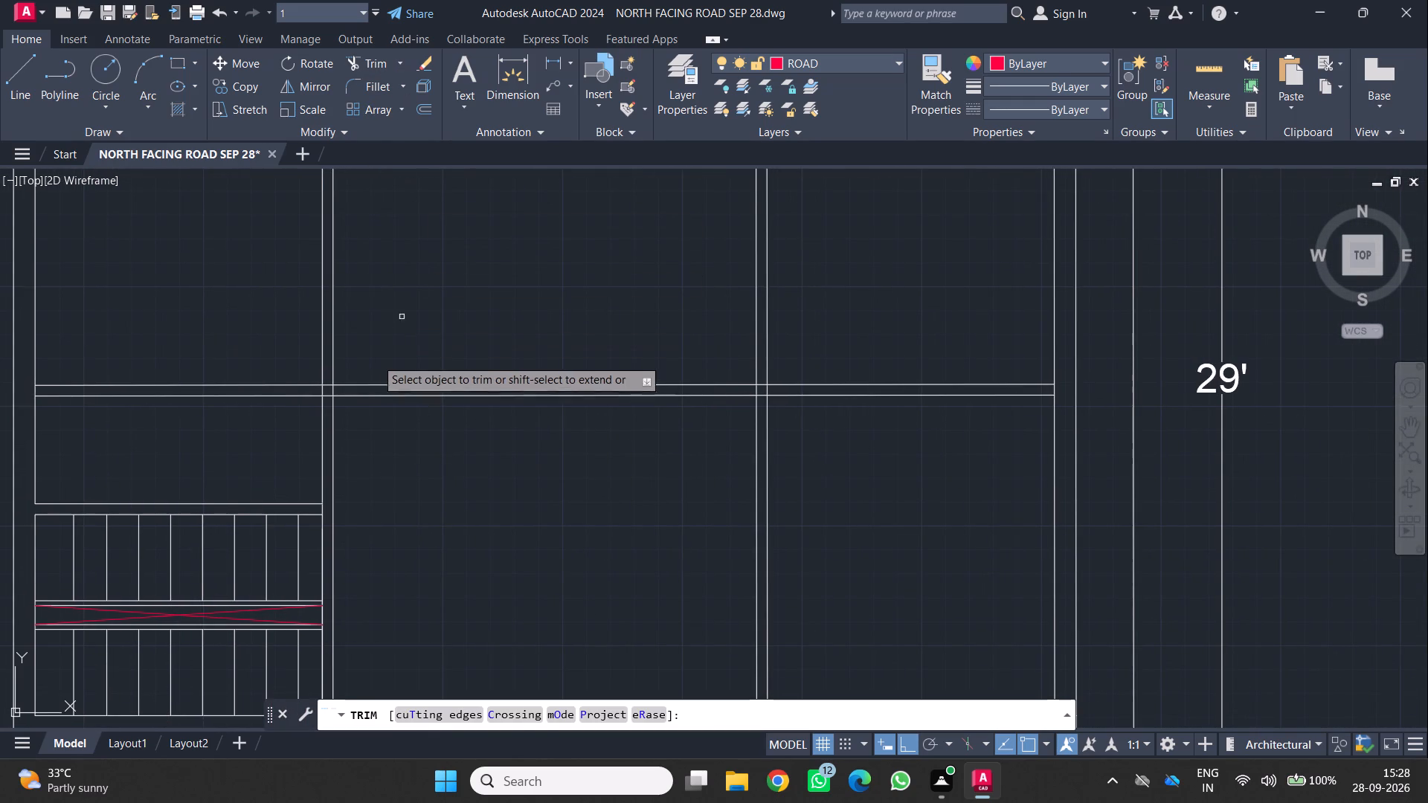
left_click(368, 360)
left_click(384, 436)
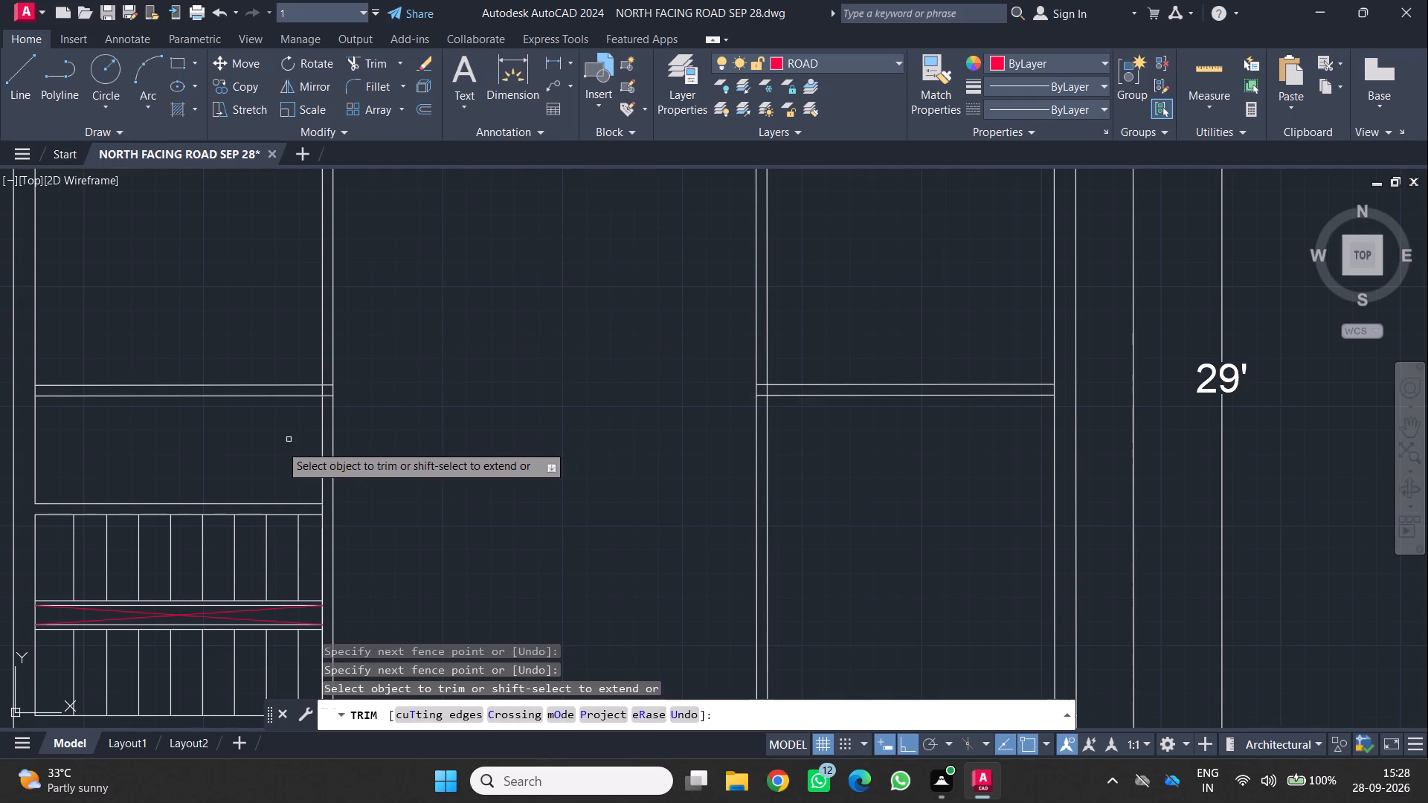
Trim the vertical partition's stair-side line between the horizontal partition and the wall above the striped room.
left_click_drag(280, 445, 329, 459)
left_click(379, 454)
left_click_drag(372, 452, 334, 449)
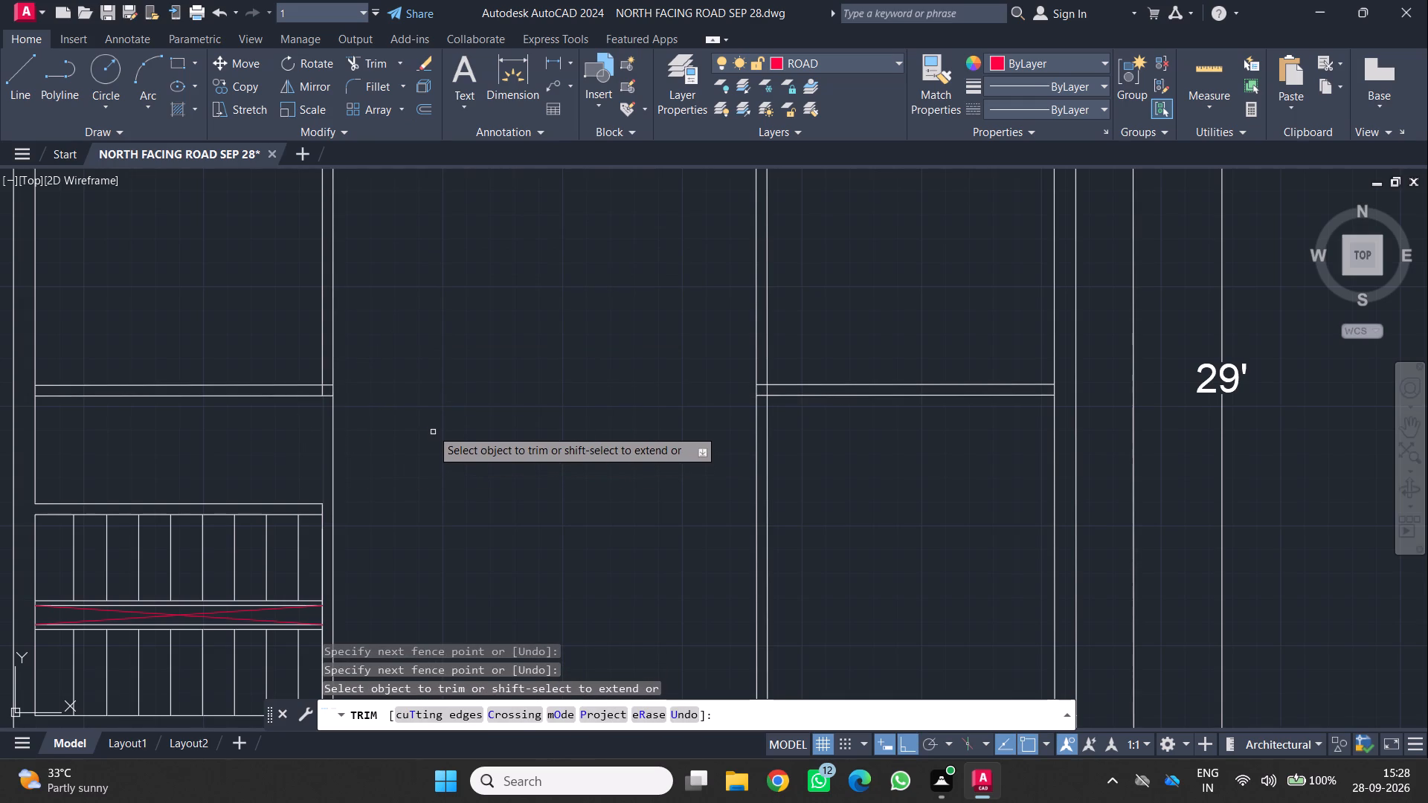
key("Escape")
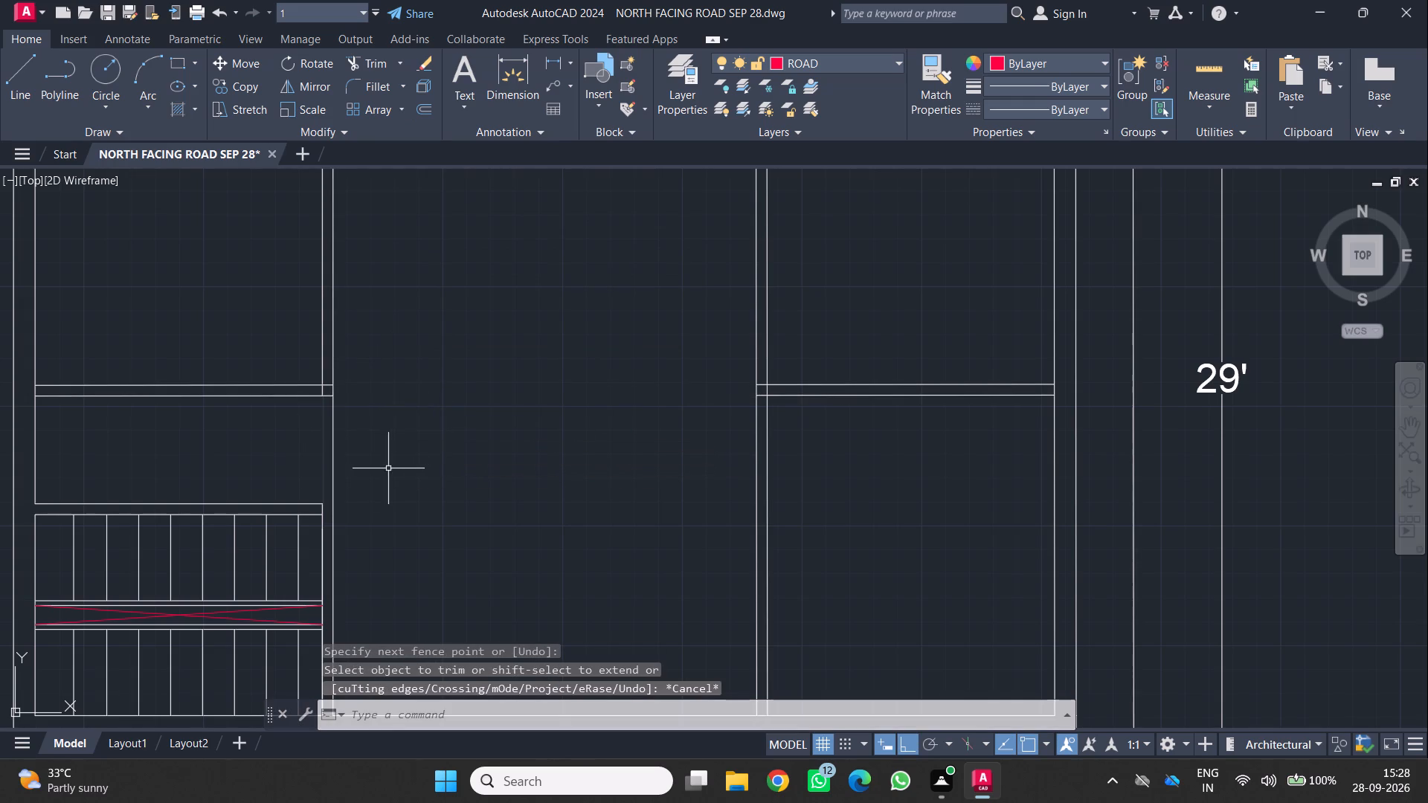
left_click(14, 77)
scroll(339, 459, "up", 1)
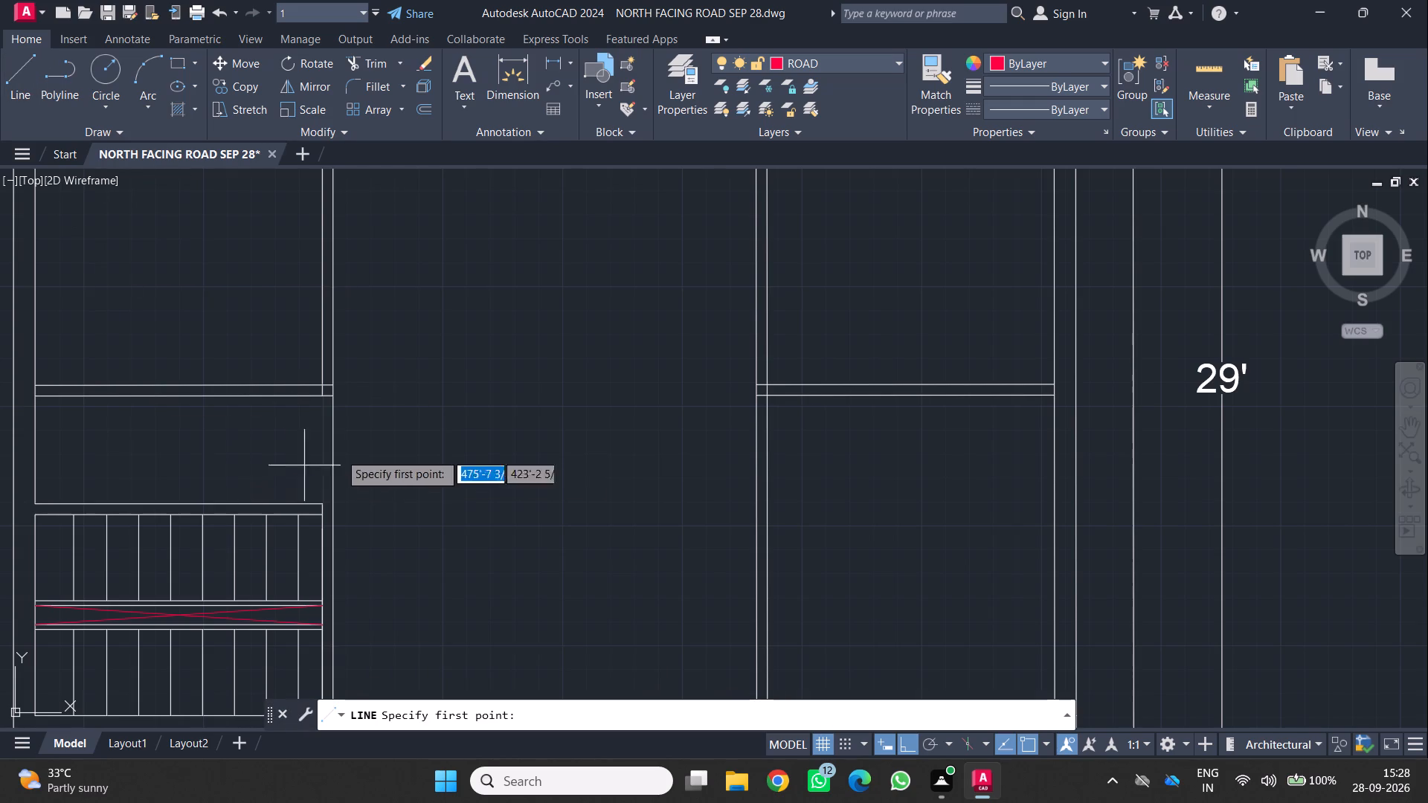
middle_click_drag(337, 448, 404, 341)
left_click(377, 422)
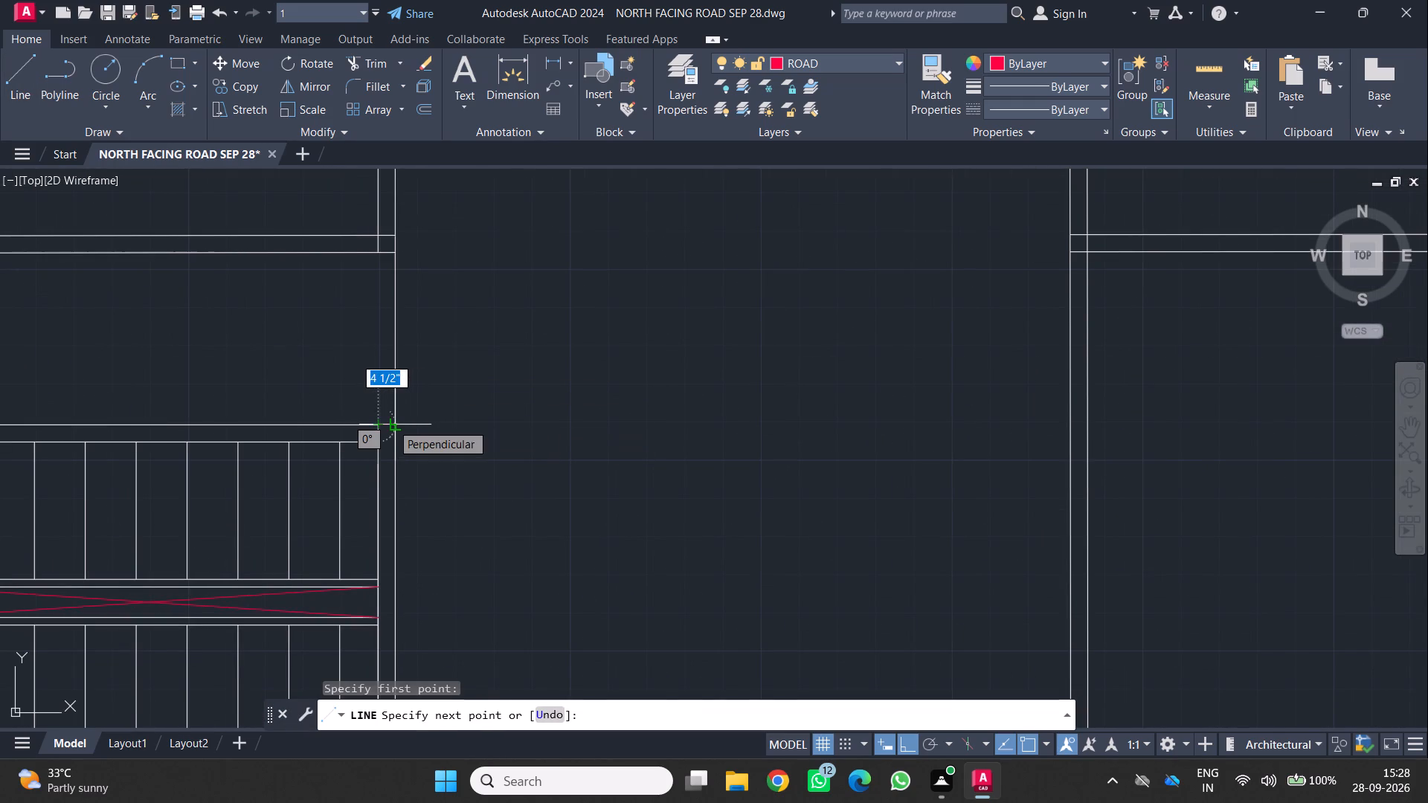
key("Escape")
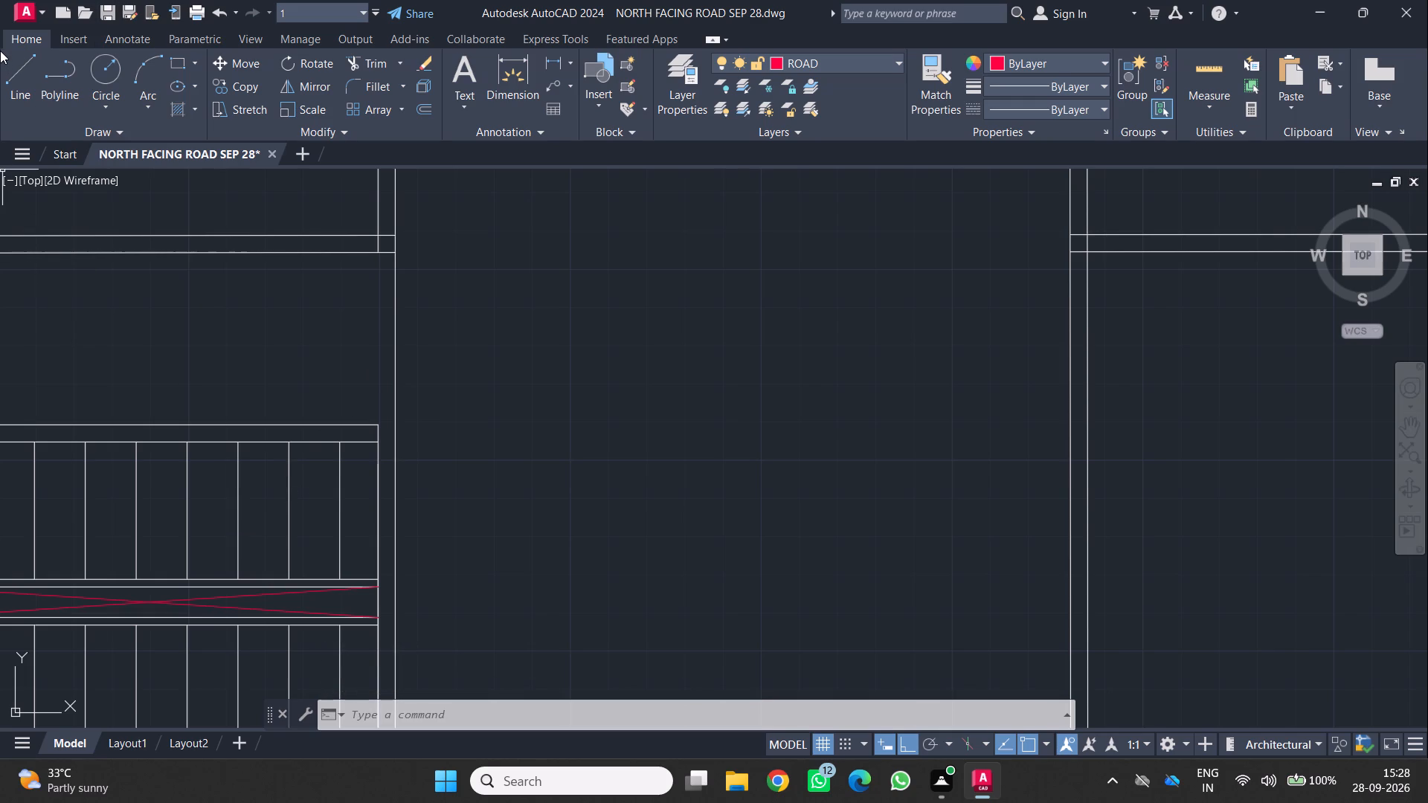
On layer 0, draw a line about 4 1/2" long extending the striped room's upper wall line to the vertical partition's outer line.
left_click(892, 65)
left_click(855, 94)
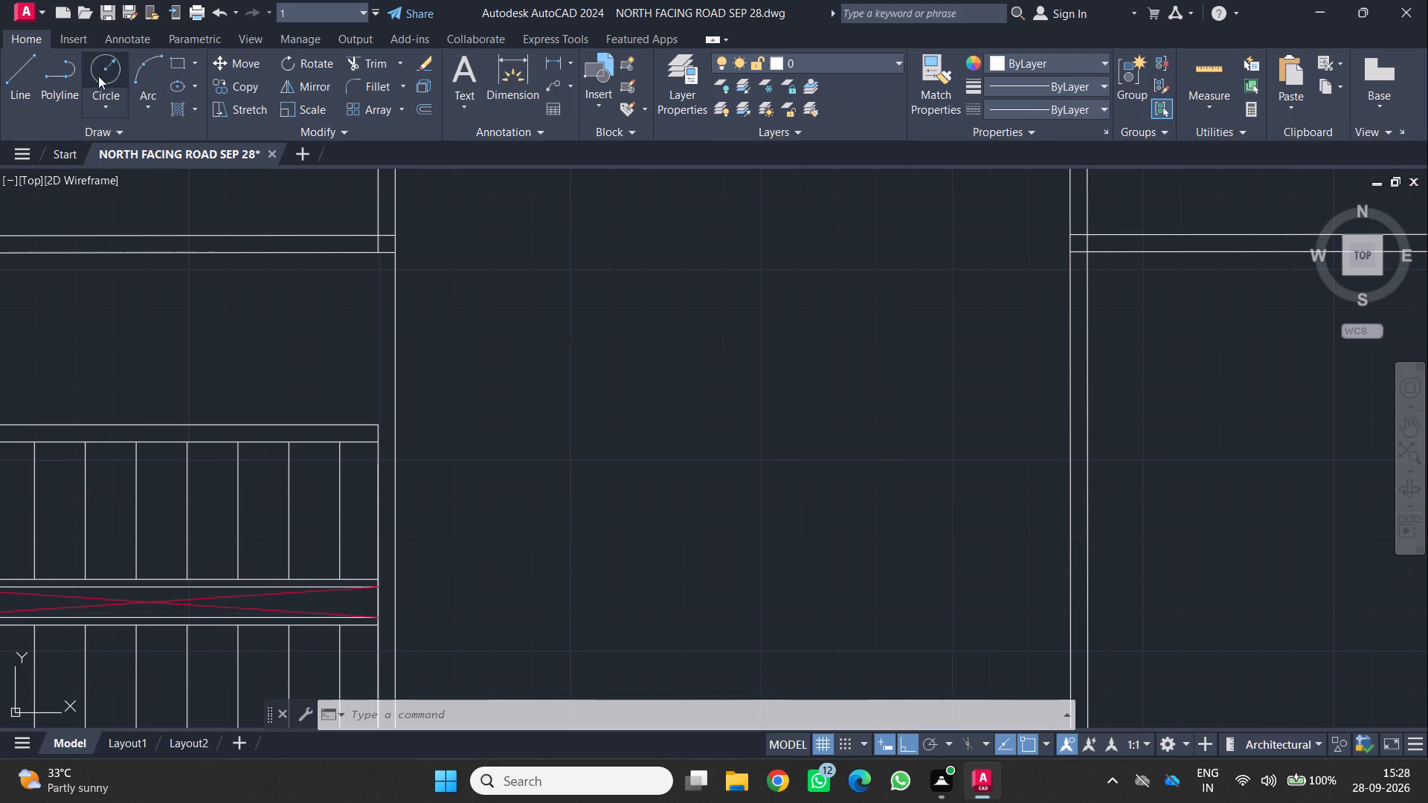
left_click(6, 71)
scroll(342, 396, "up", 1)
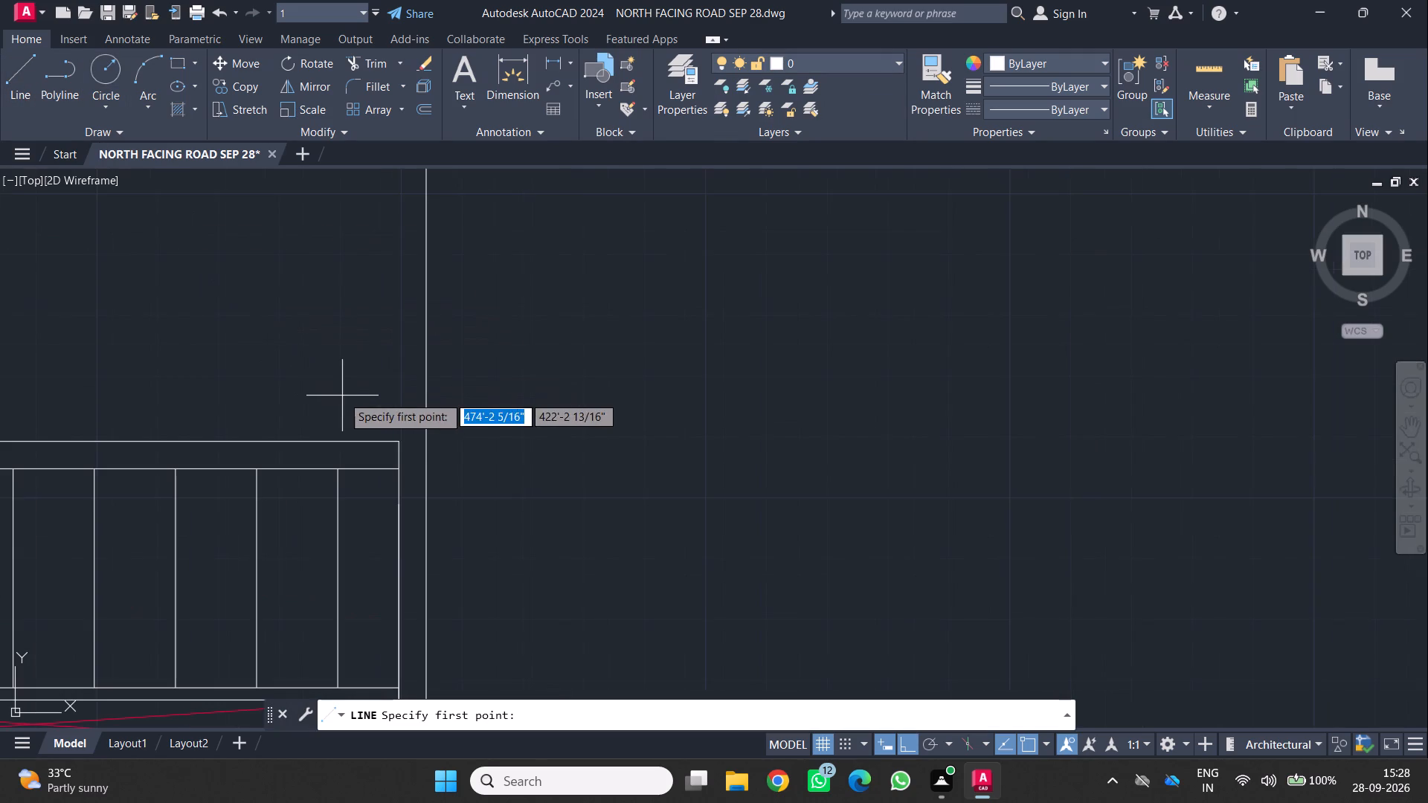
left_click(394, 442)
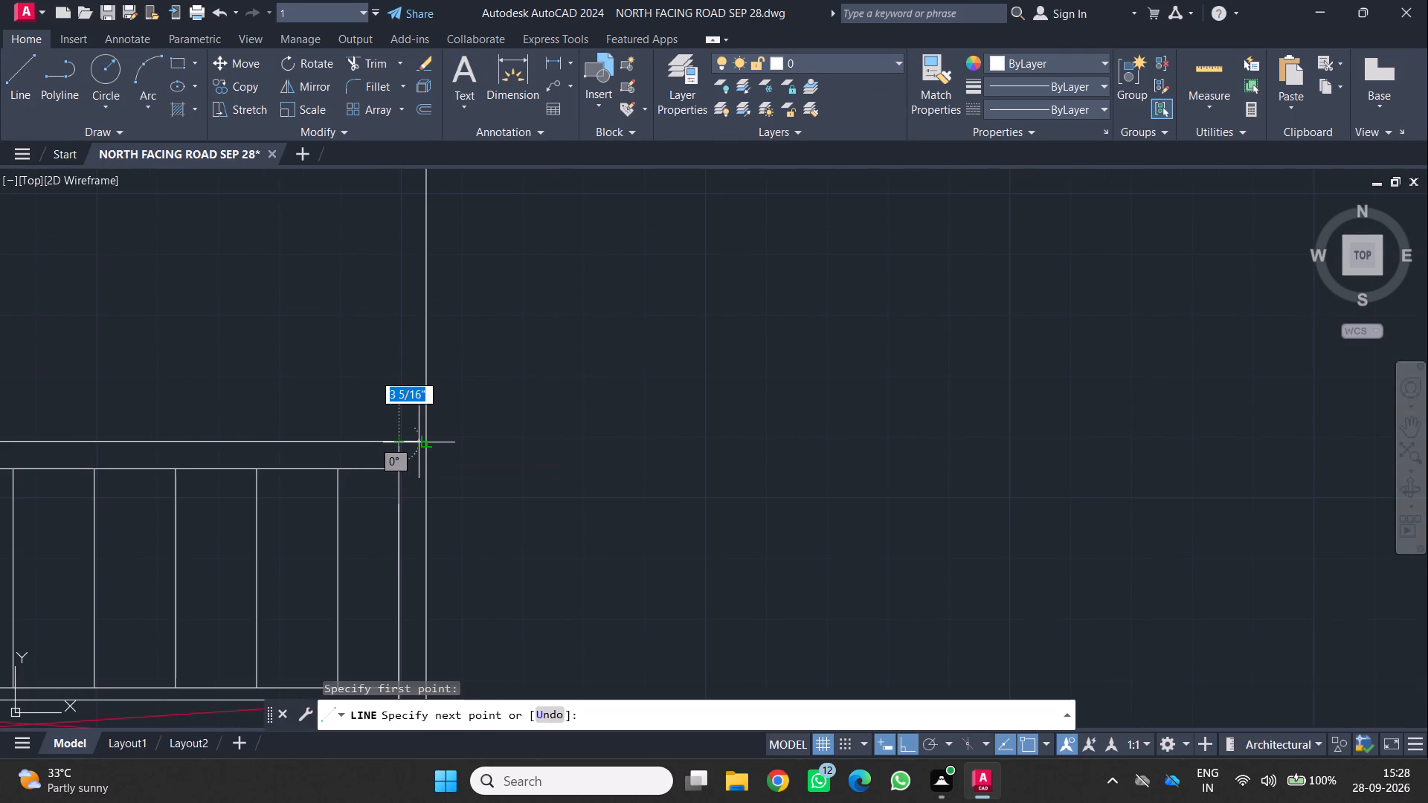
left_click(425, 444)
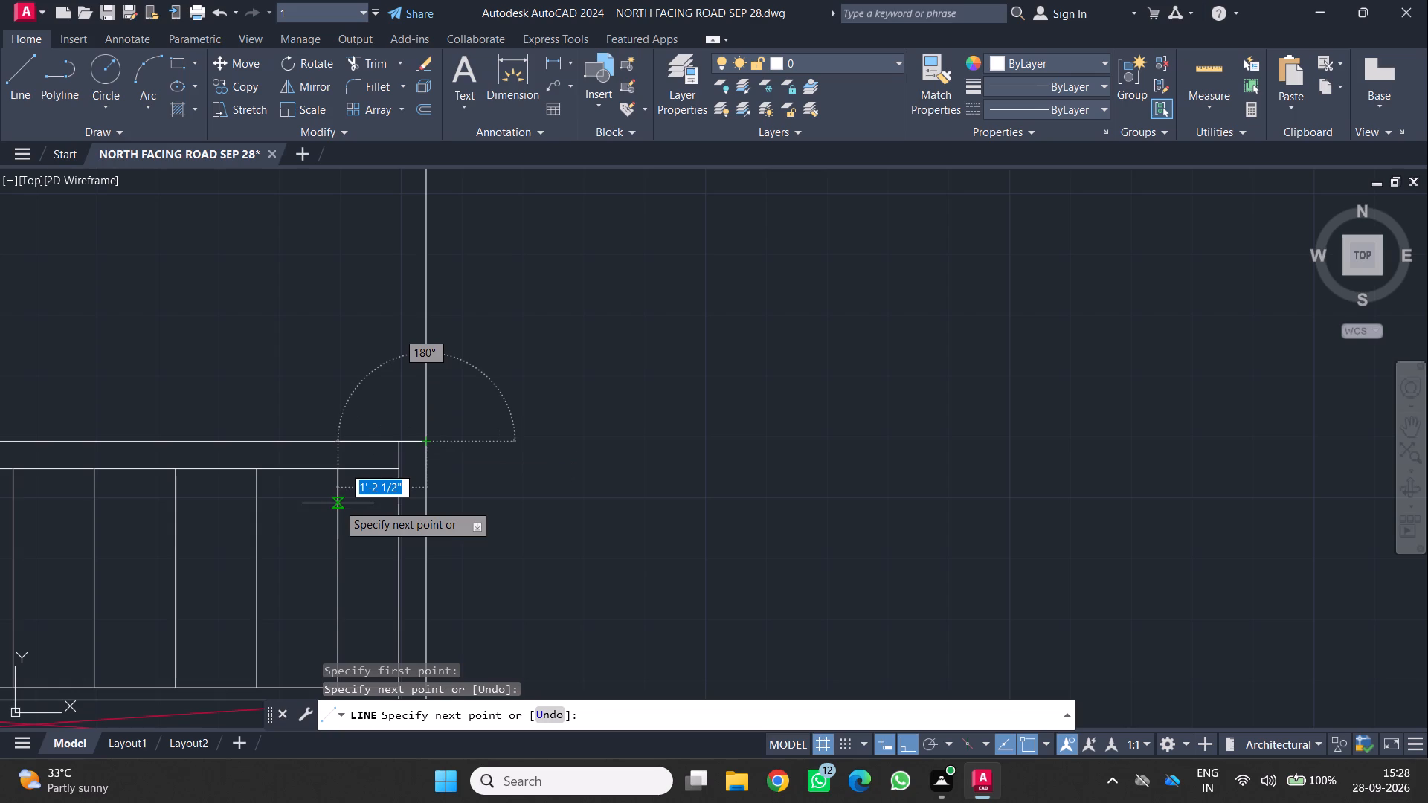
key("Return")
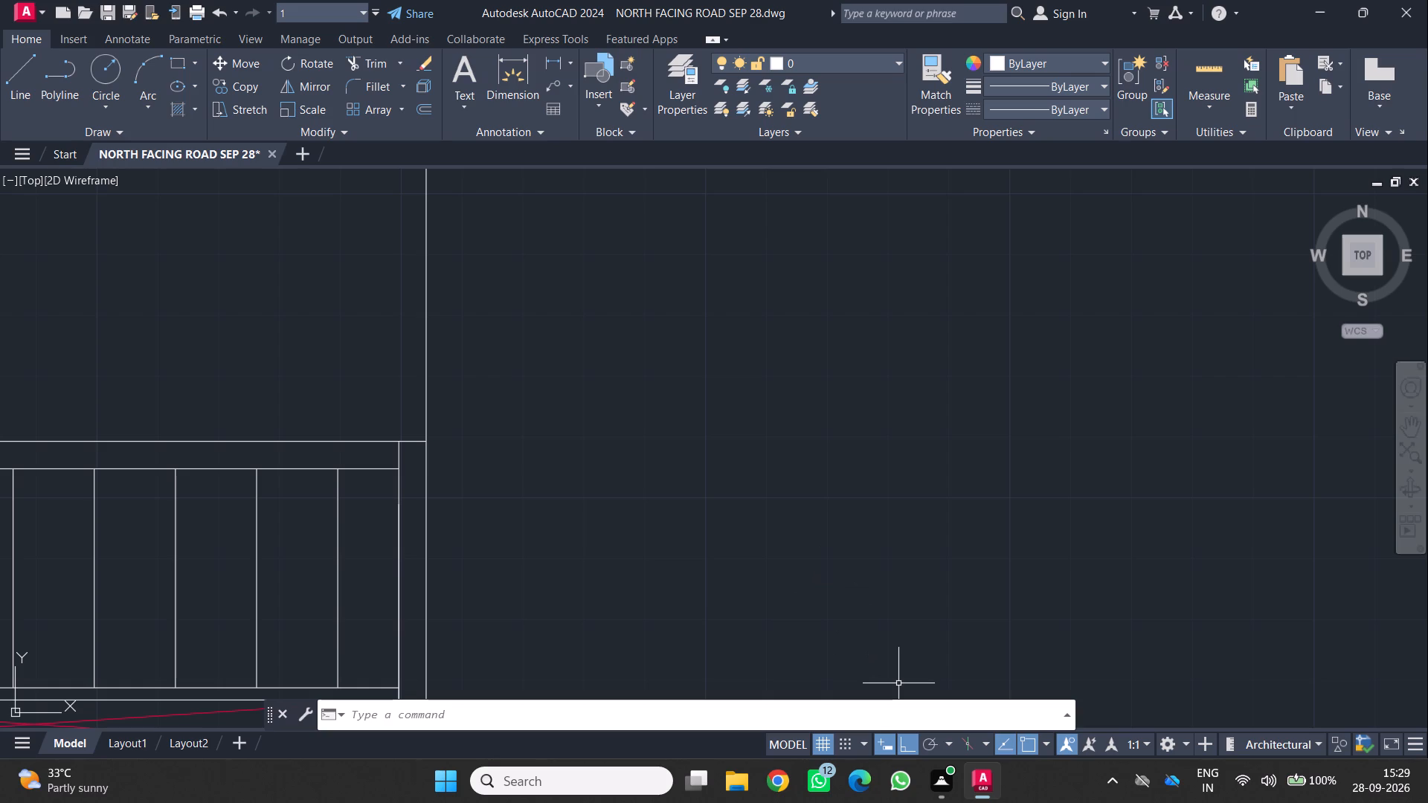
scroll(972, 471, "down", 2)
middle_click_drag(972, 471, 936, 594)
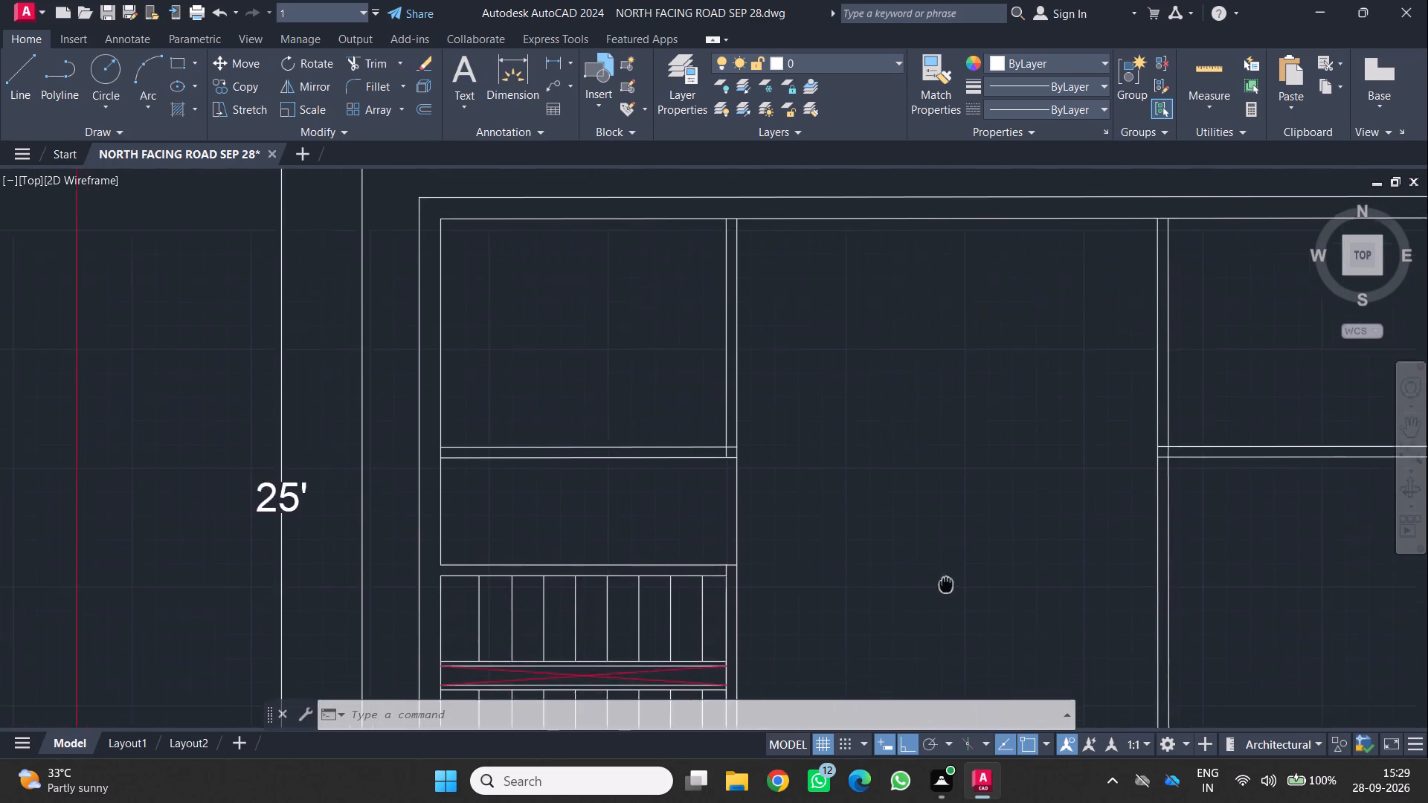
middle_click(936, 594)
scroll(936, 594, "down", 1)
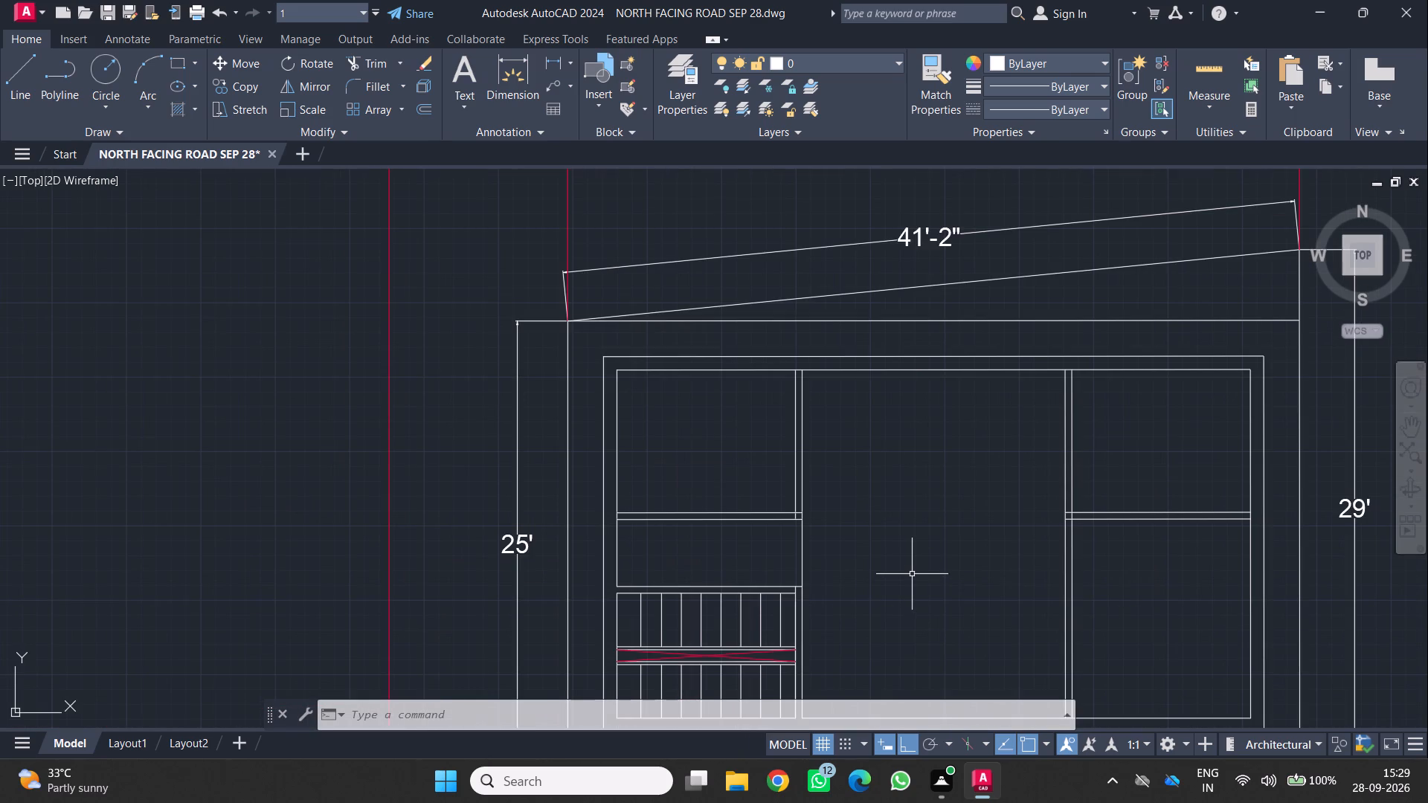
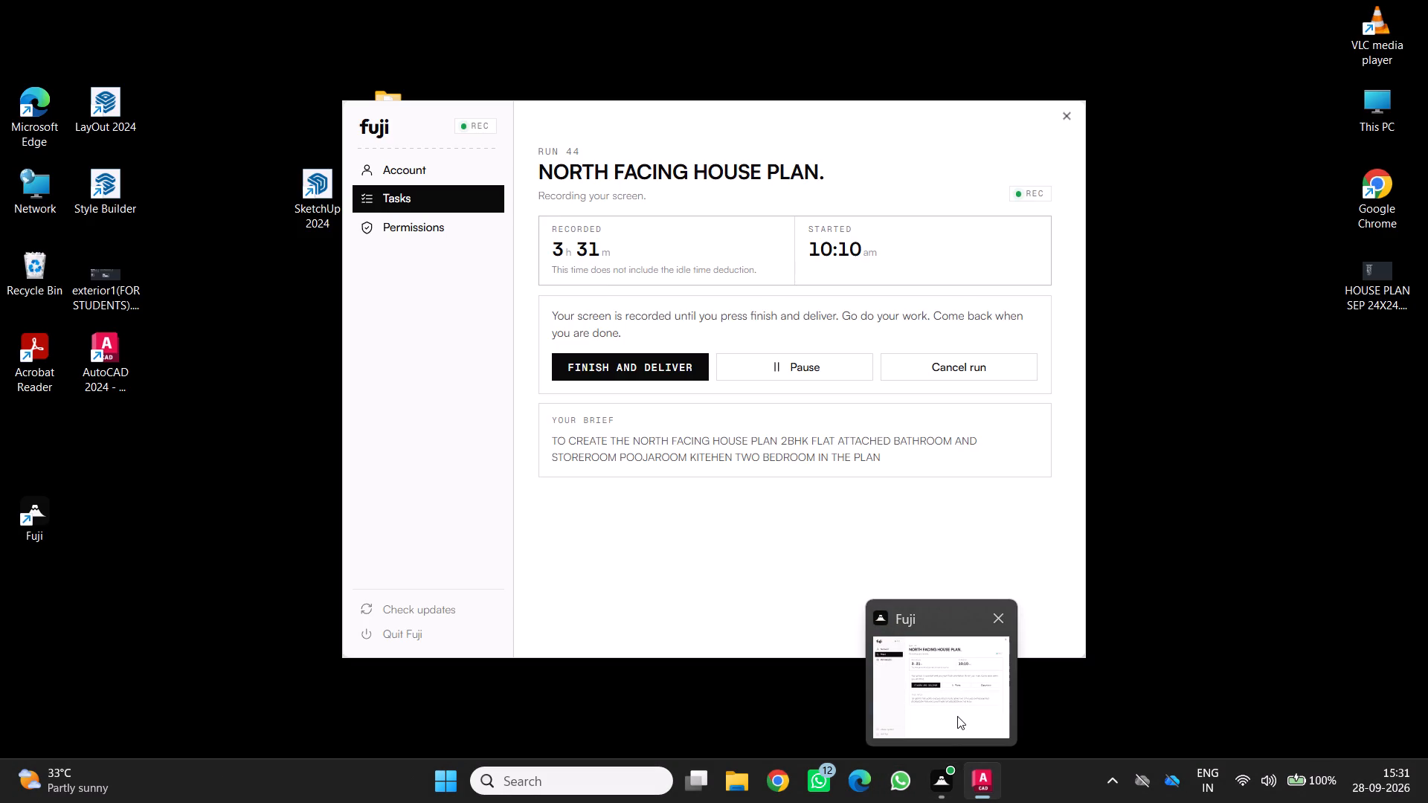
Trim the vertical partition's outer line between the horizontal partition and the wall above the striped room.
scroll(962, 462, "down", 2)
middle_click(947, 457)
middle_click_drag(947, 457, 941, 457)
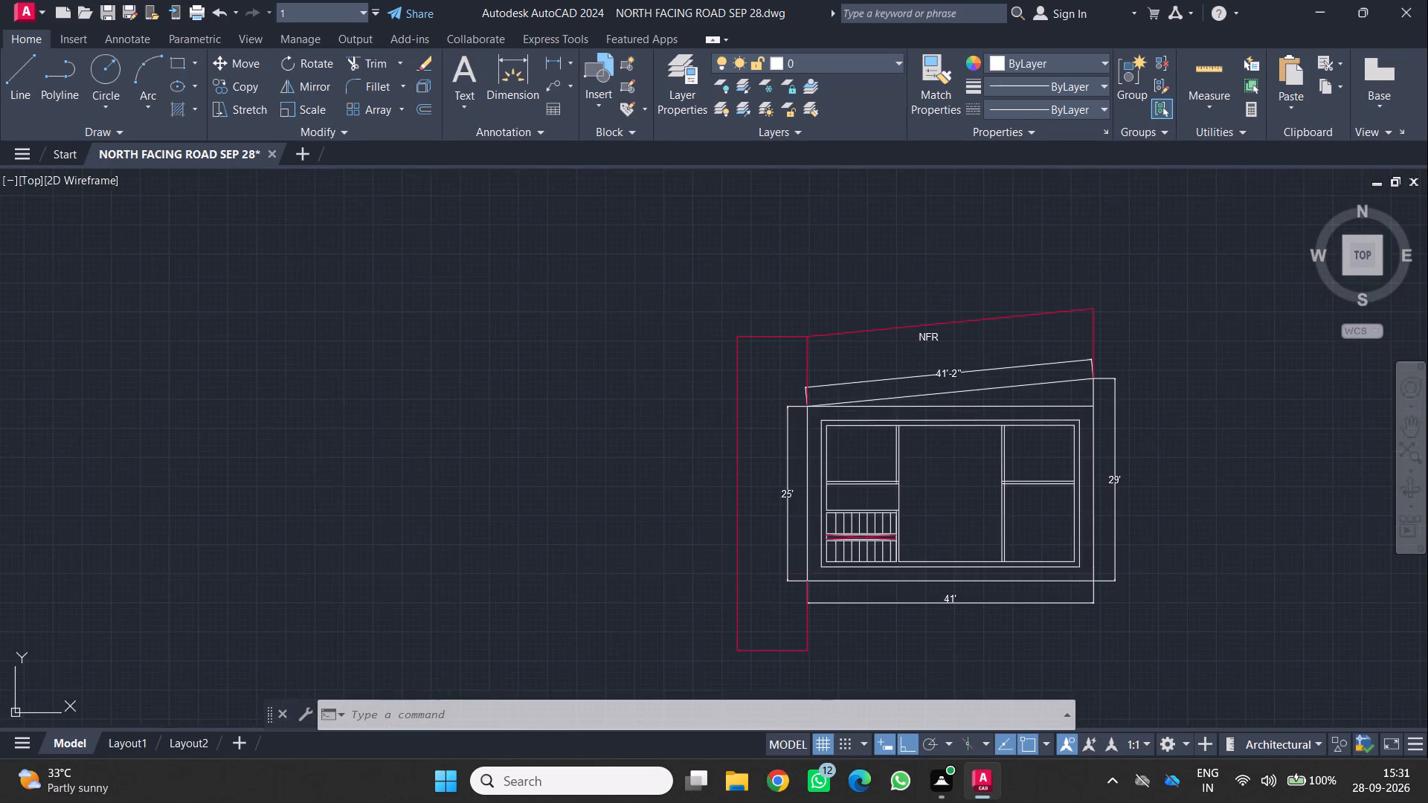
middle_click_drag(941, 457, 559, 332)
middle_click(559, 332)
scroll(678, 366, "down", 1)
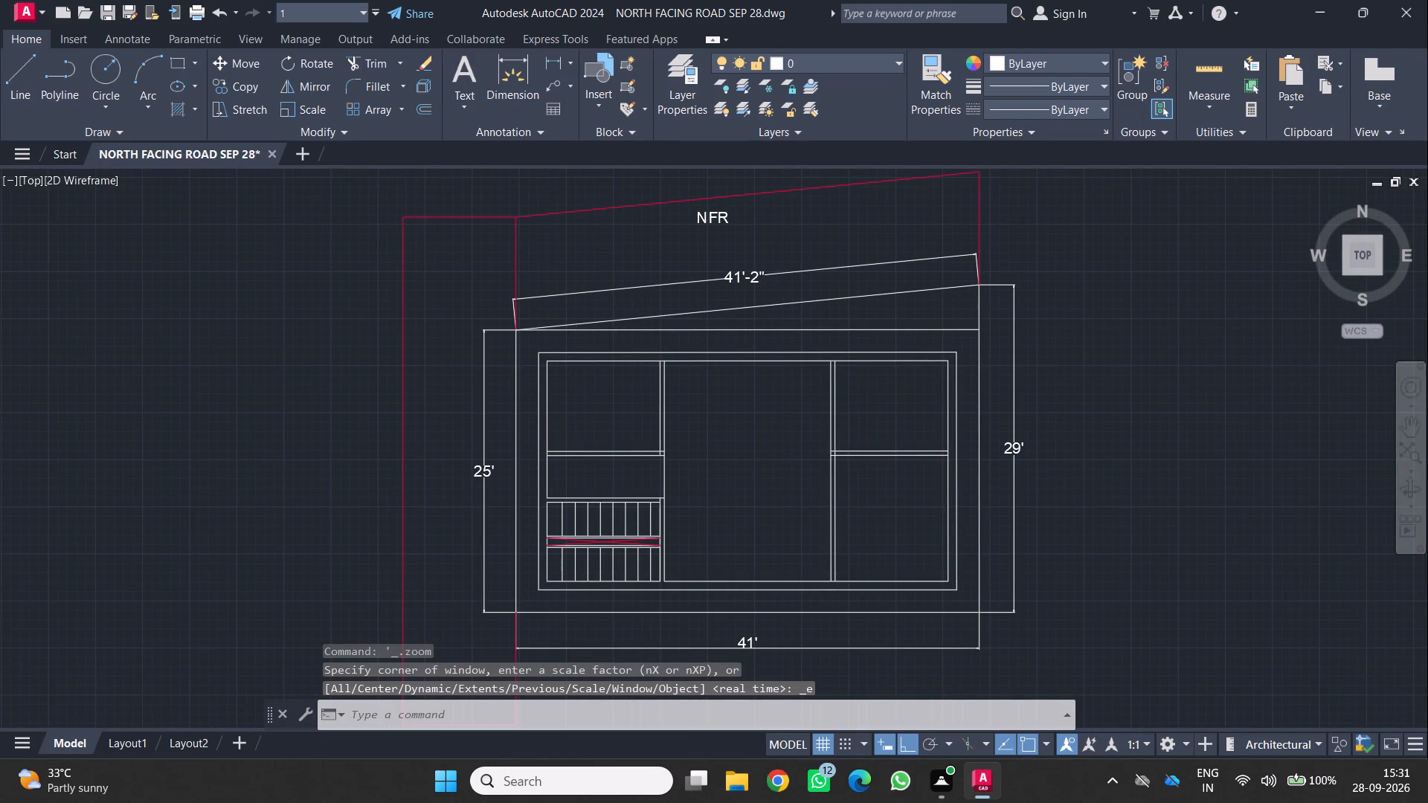
middle_click_drag(678, 366, 547, 345)
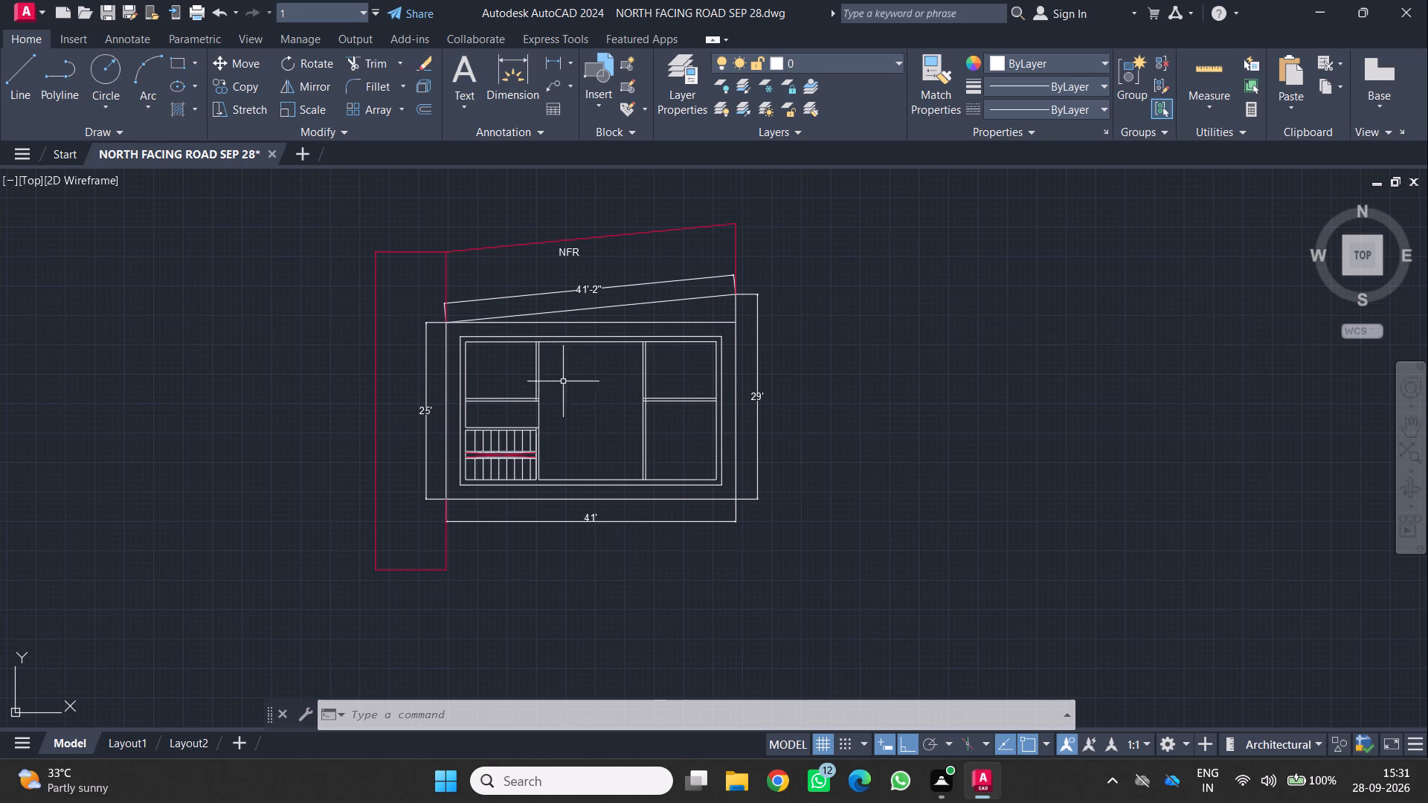
scroll(555, 393, "up", 3)
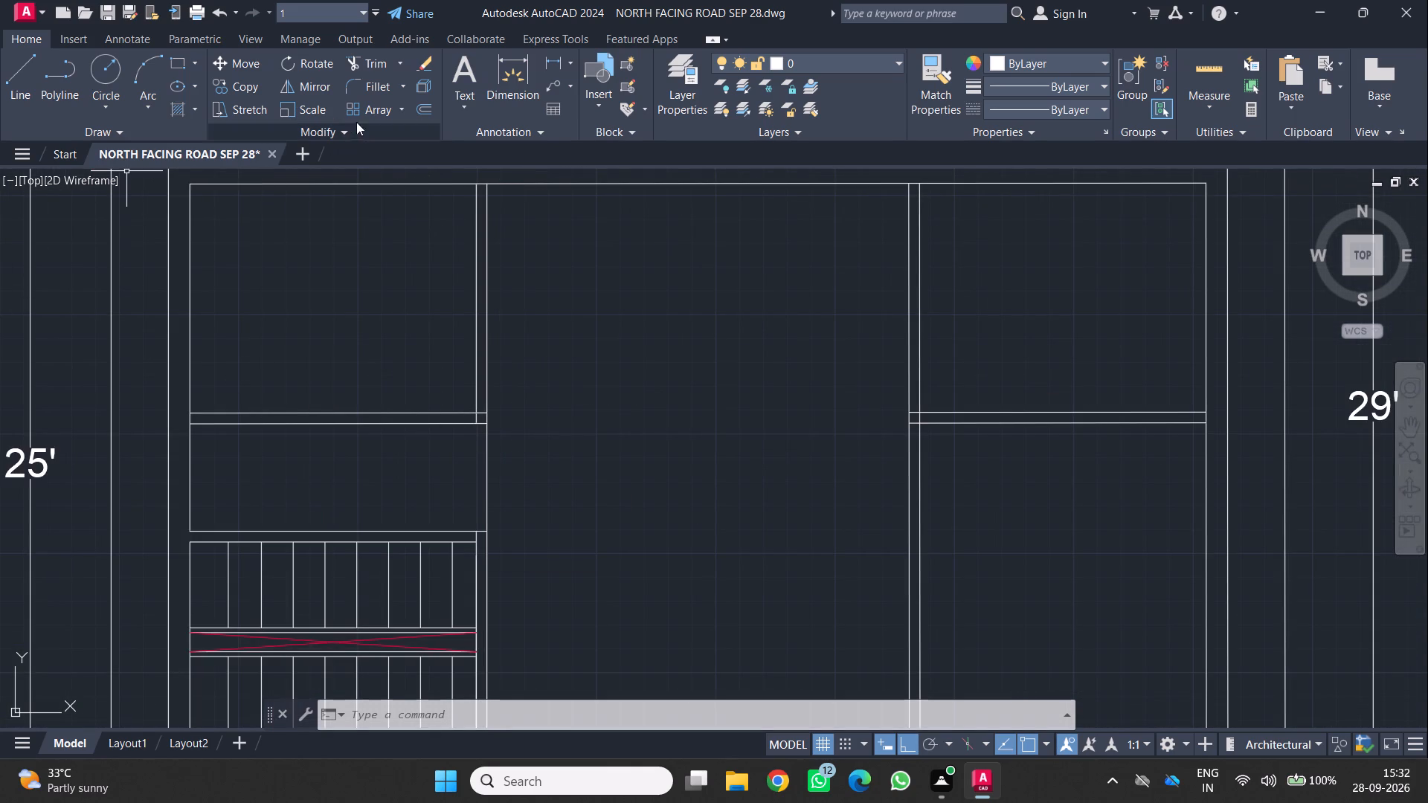
left_click(375, 65)
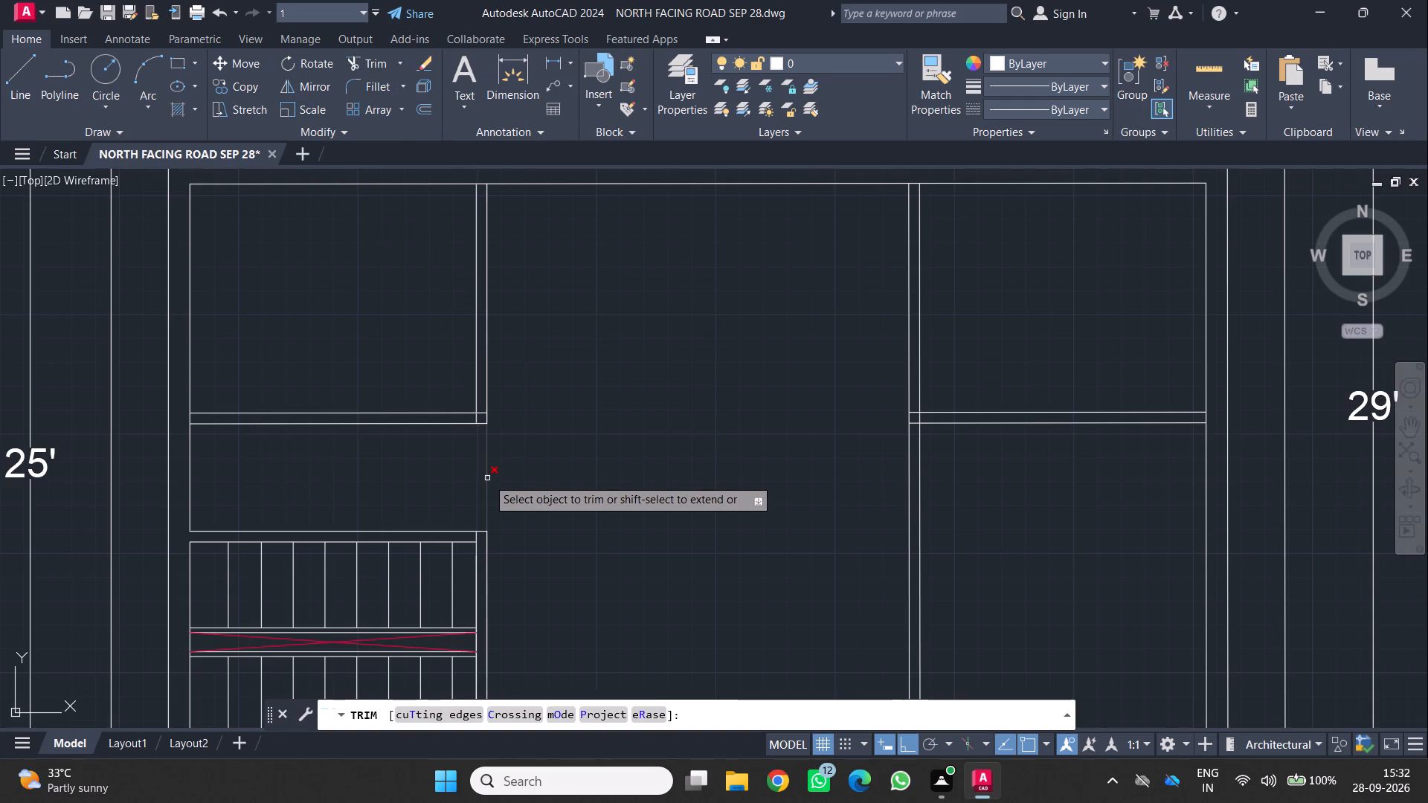
left_click(487, 478)
middle_click_drag(422, 424, 434, 433)
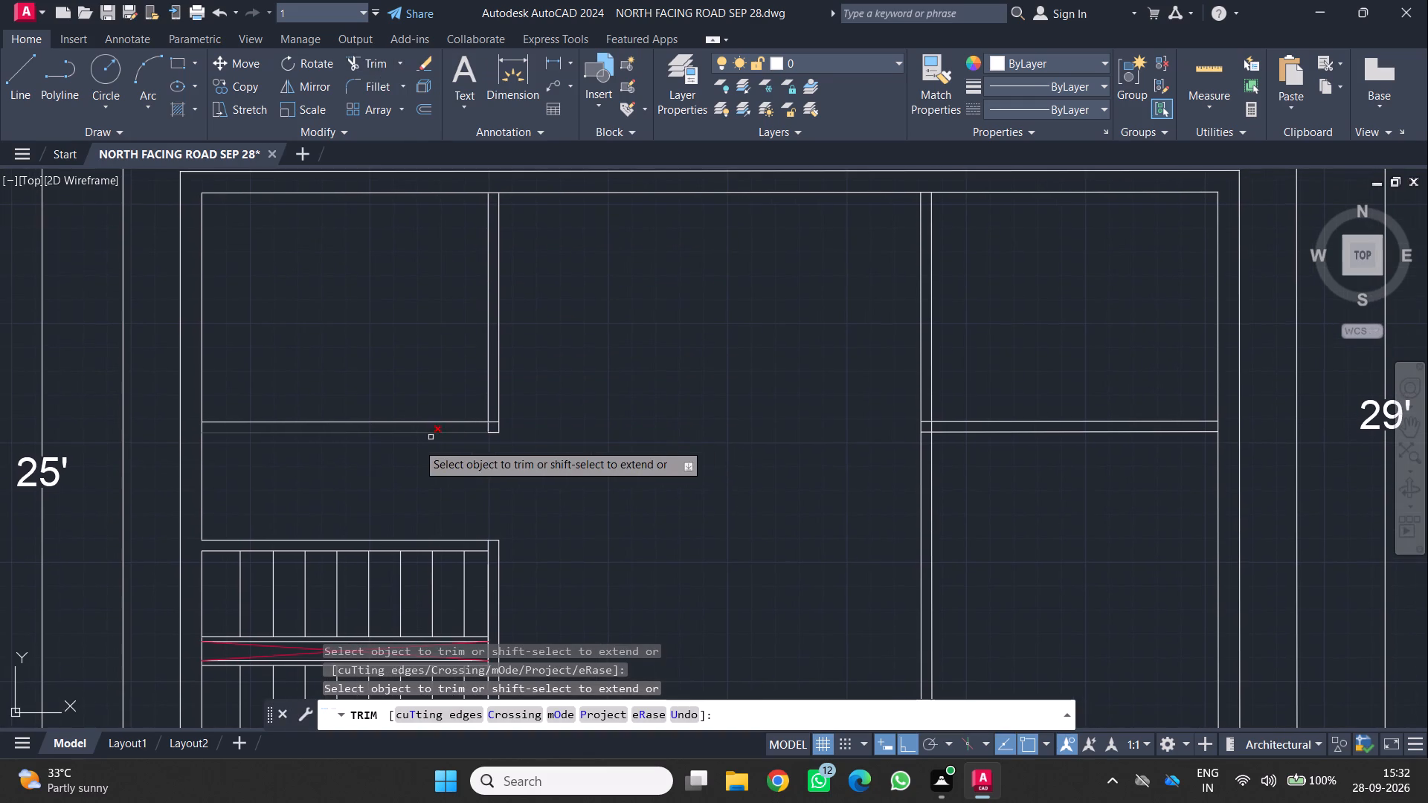
Trim the two short inner line stubs at the corner where the upper-left room's horizontal and vertical partitions meet.
left_click(392, 62)
left_click(367, 67)
scroll(426, 306, "up", 1)
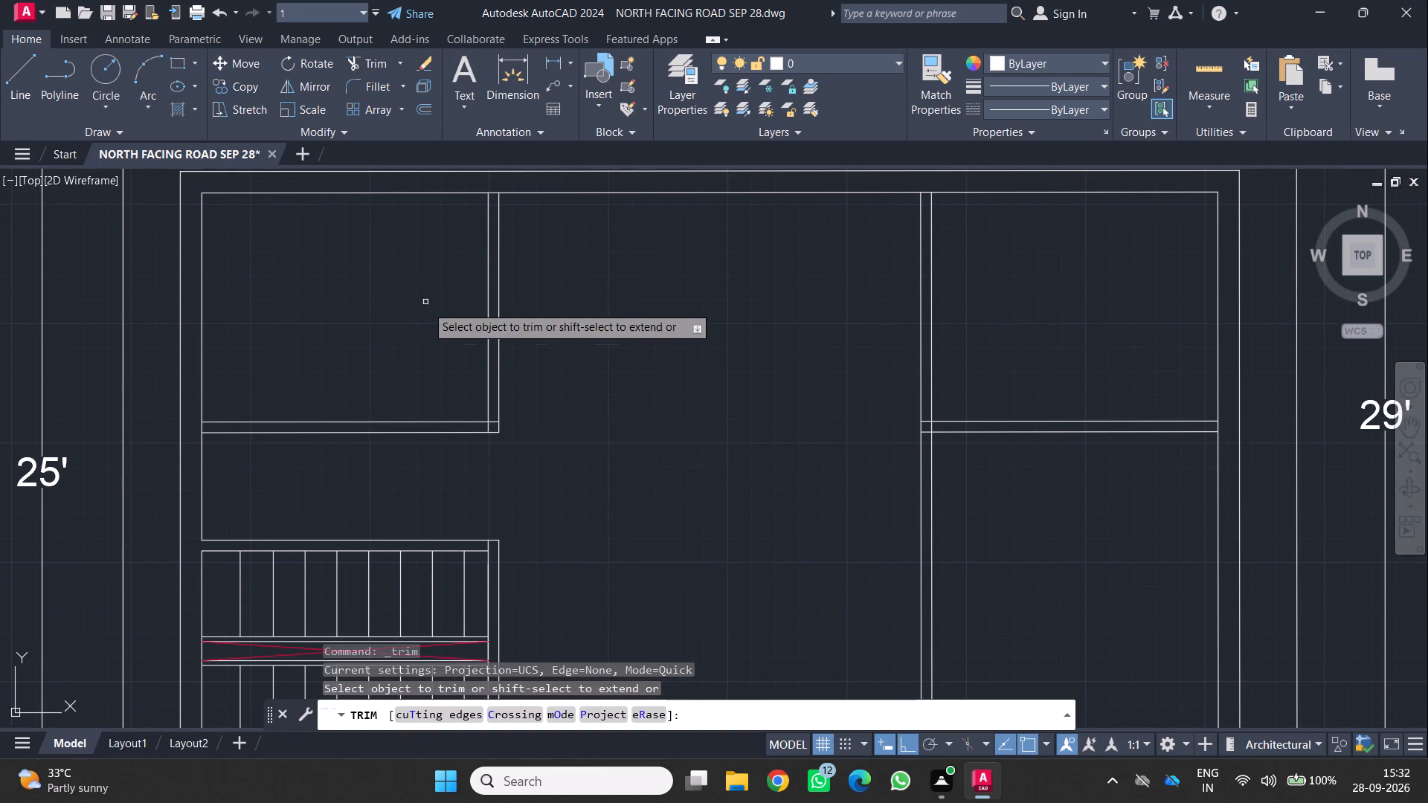
scroll(428, 307, "up", 2)
middle_click_drag(428, 307, 375, 70)
scroll(379, 86, "down", 1)
scroll(483, 355, "down", 2)
middle_click_drag(480, 363, 471, 257)
middle_click(471, 256)
scroll(530, 345, "up", 2)
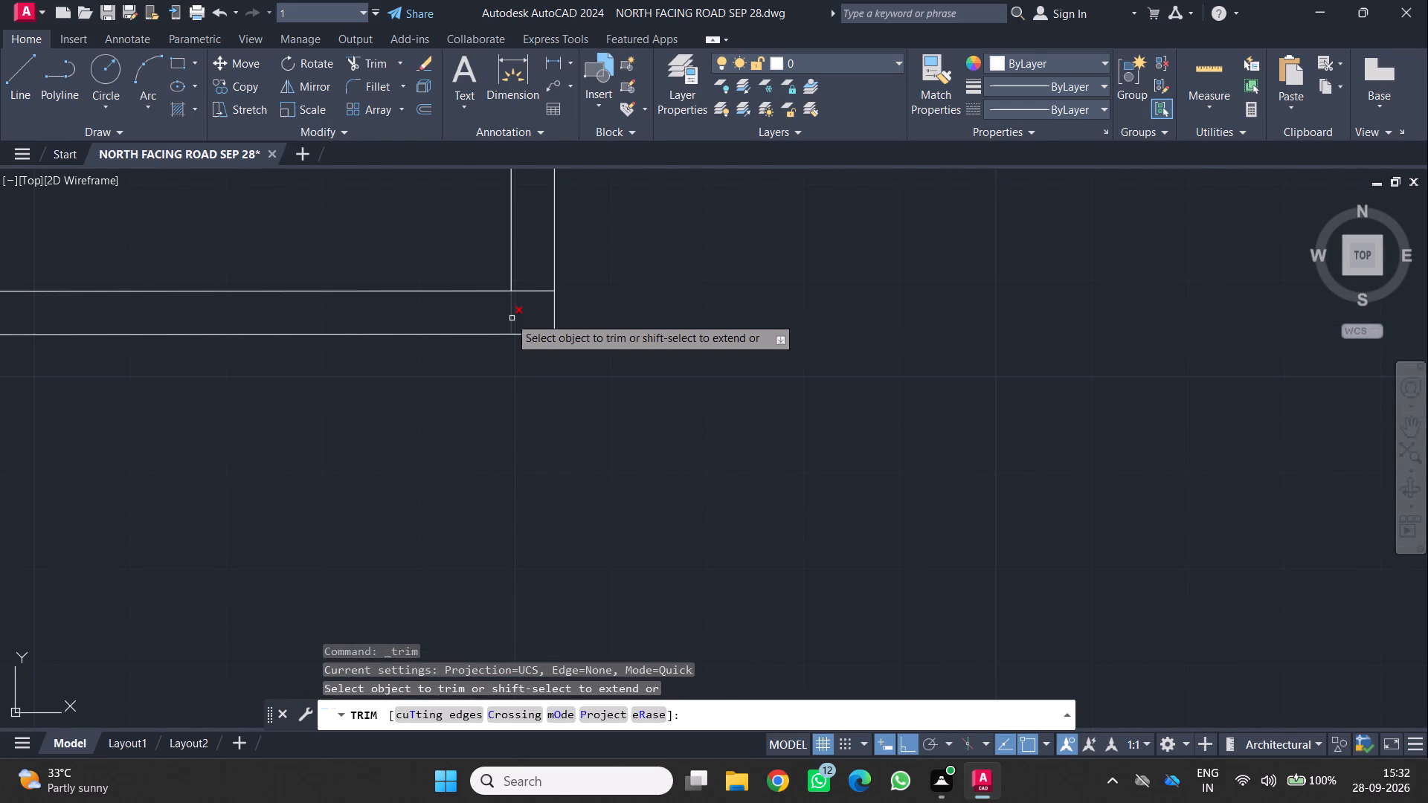
left_click(509, 317)
left_click(527, 292)
Examine the overall room layout of the house plan, including the cleaned-up partition corner and the open middle area.
scroll(527, 292, "down", 3)
scroll(593, 277, "down", 1)
middle_click_drag(593, 277, 565, 373)
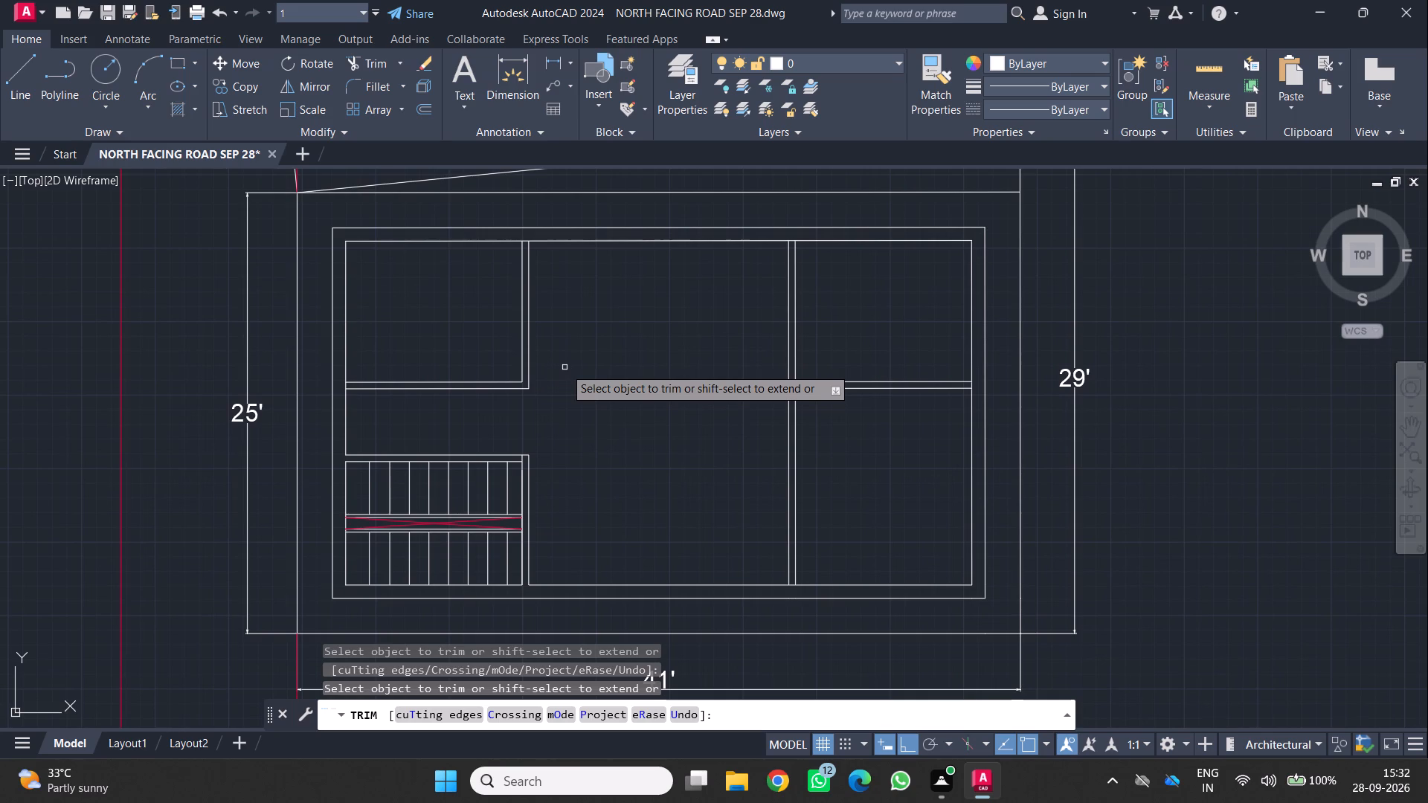
middle_click_drag(550, 349, 579, 434)
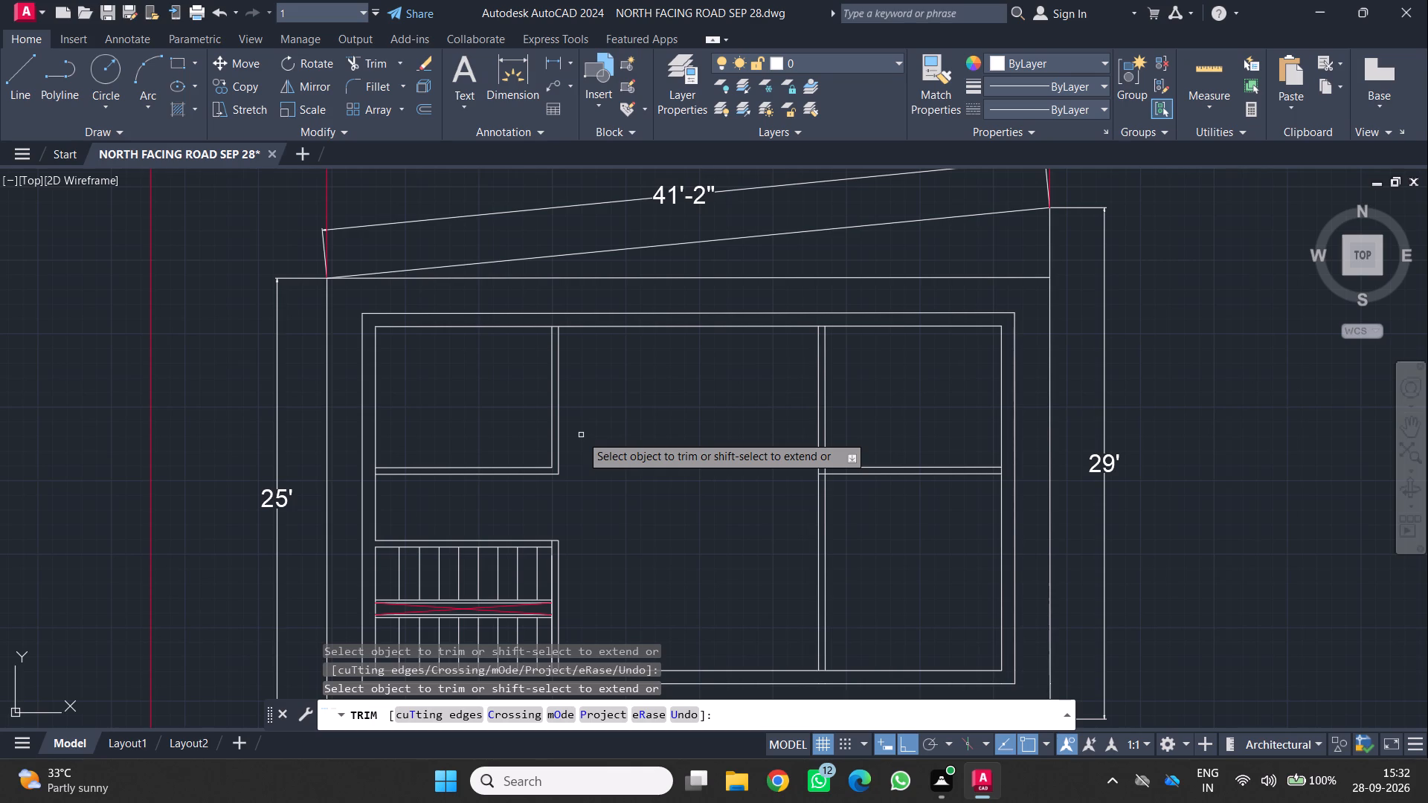
scroll(581, 435, "down", 1)
middle_click_drag(581, 435, 547, 392)
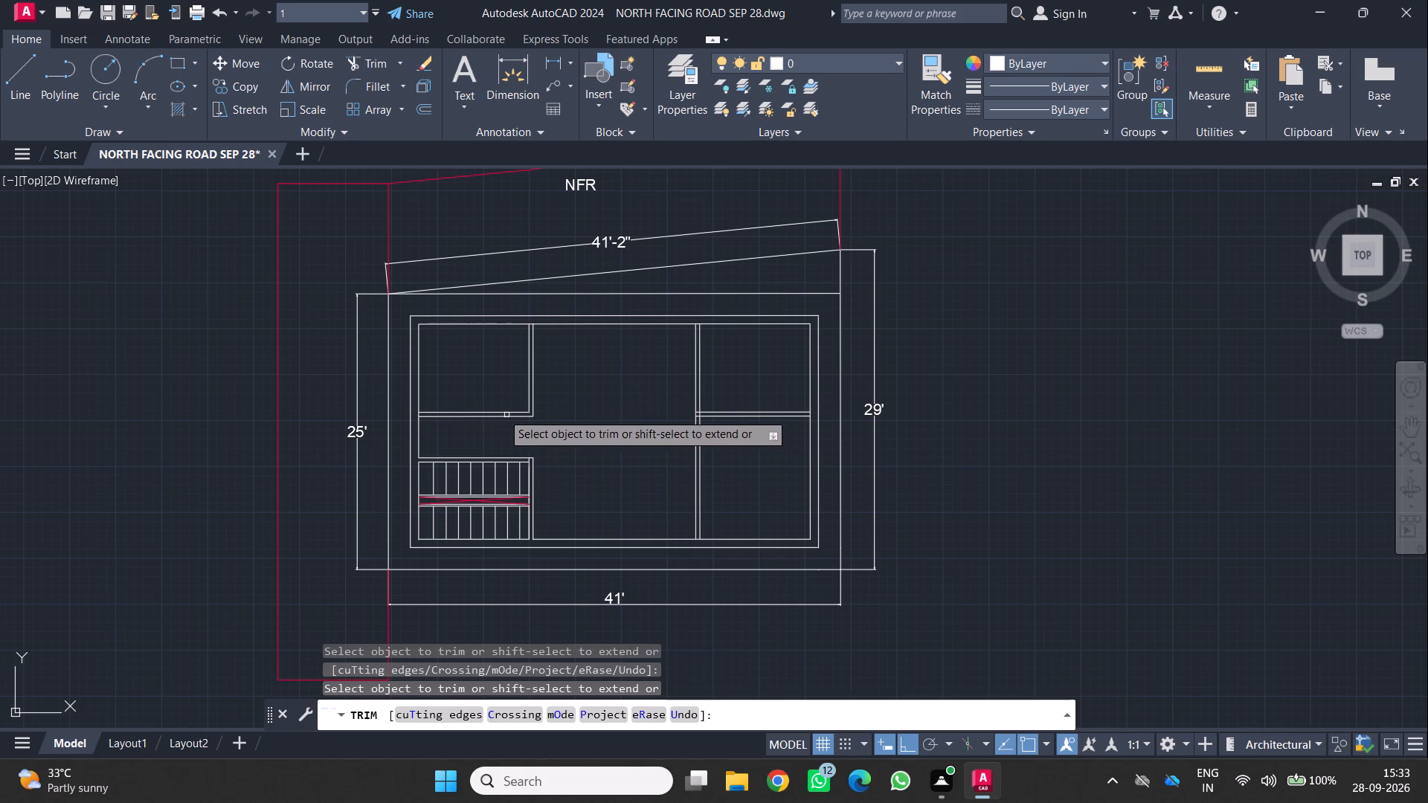
middle_click_drag(598, 426, 662, 555)
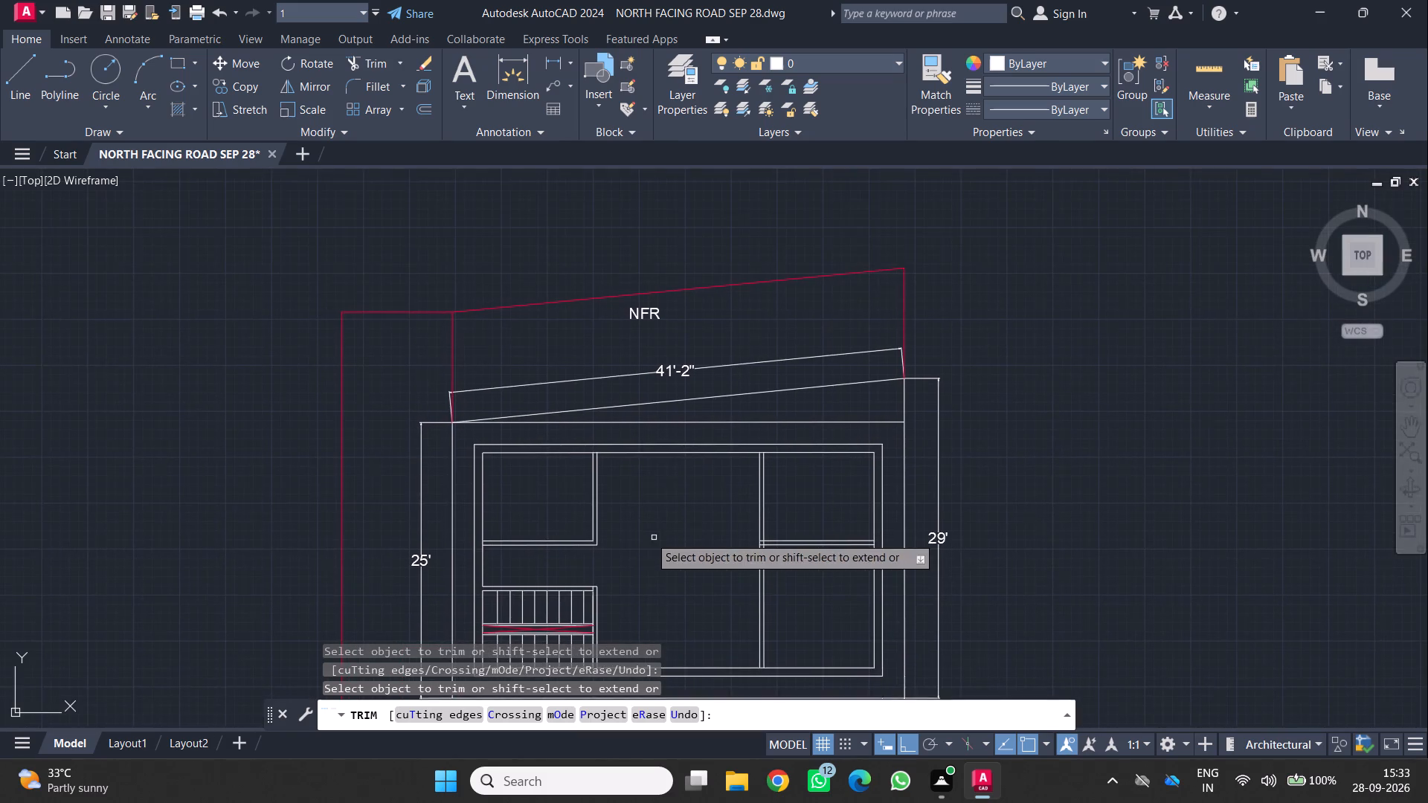
middle_click_drag(651, 536, 634, 418)
scroll(633, 416, "down", 2)
scroll(628, 418, "up", 2)
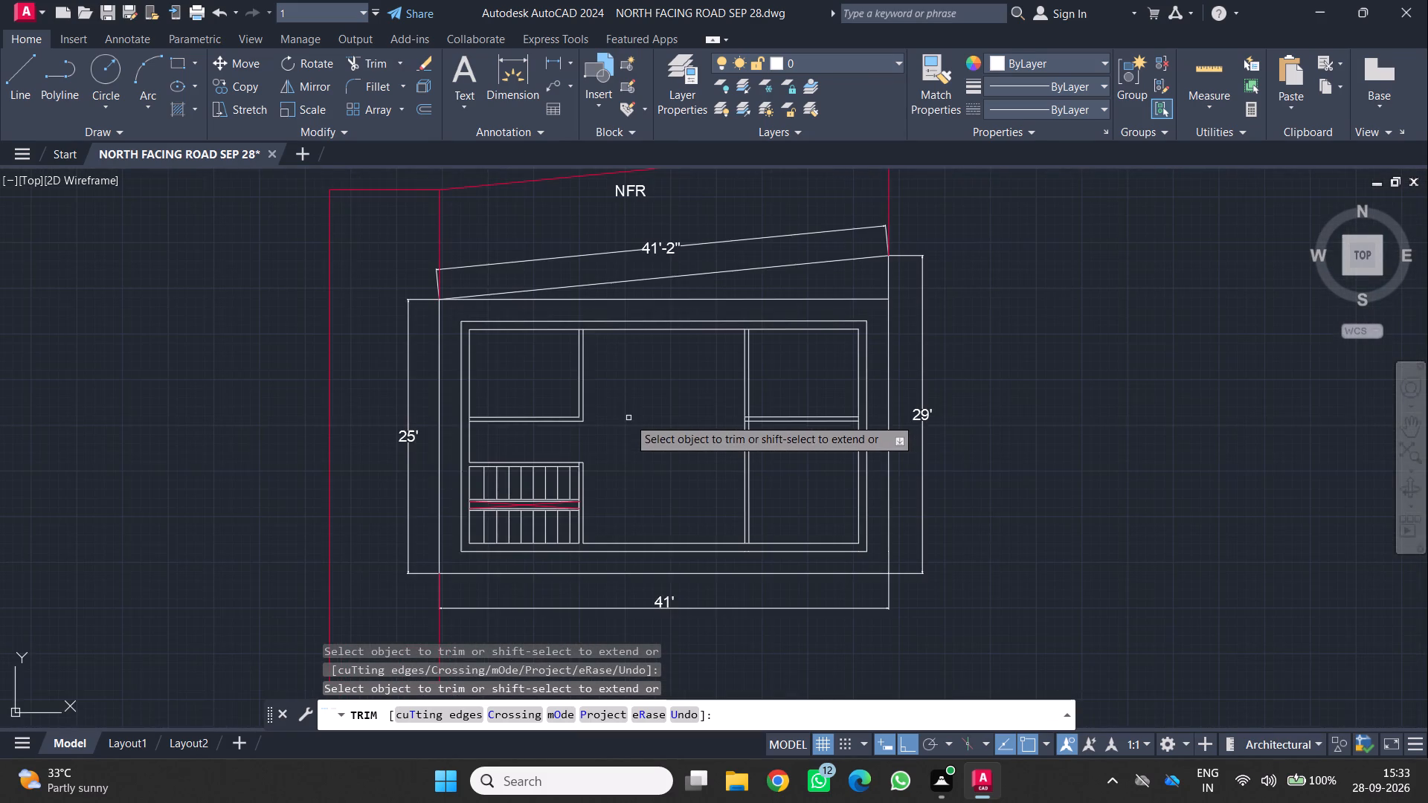
middle_click_drag(628, 418, 705, 490)
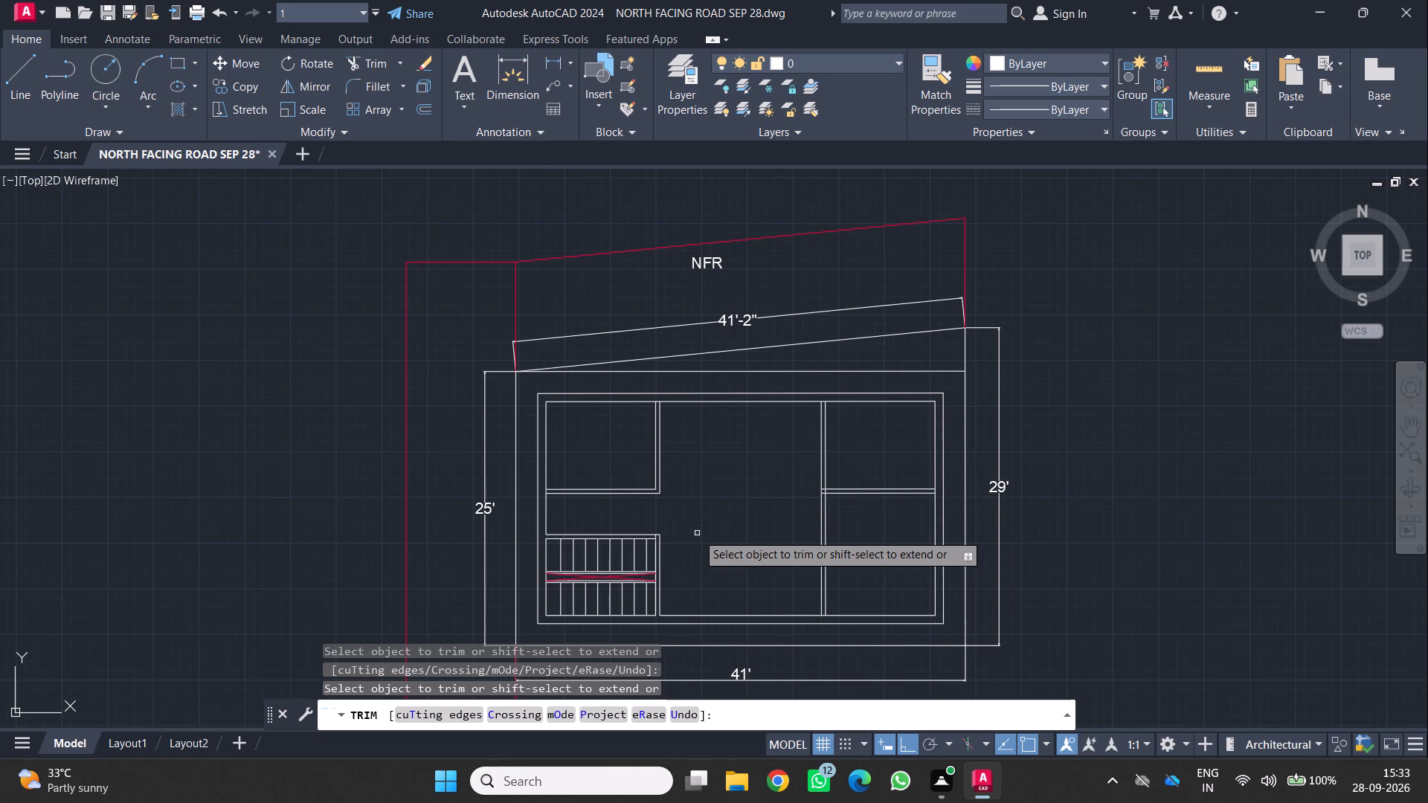
scroll(646, 477, "up", 1)
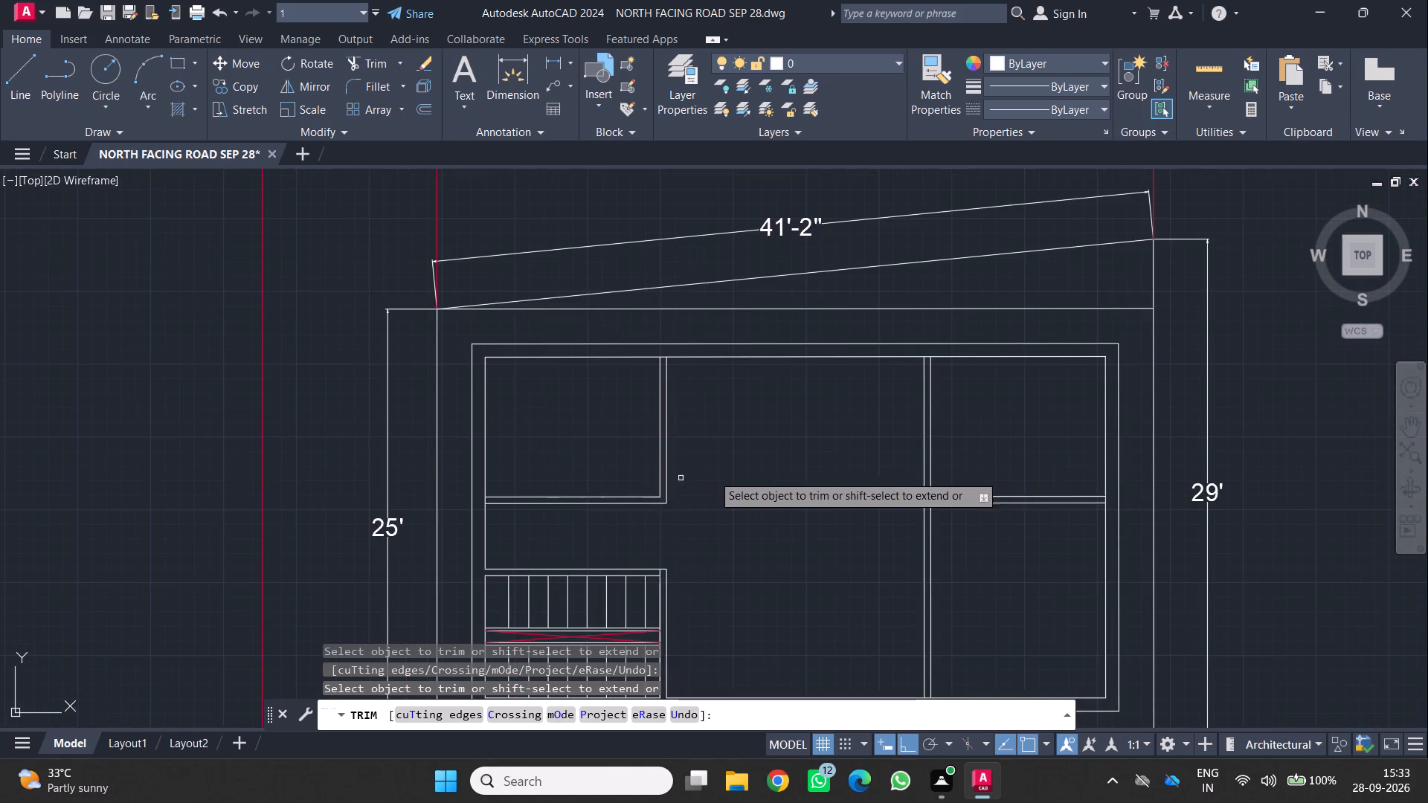
scroll(724, 473, "up", 1)
scroll(724, 473, "down", 2)
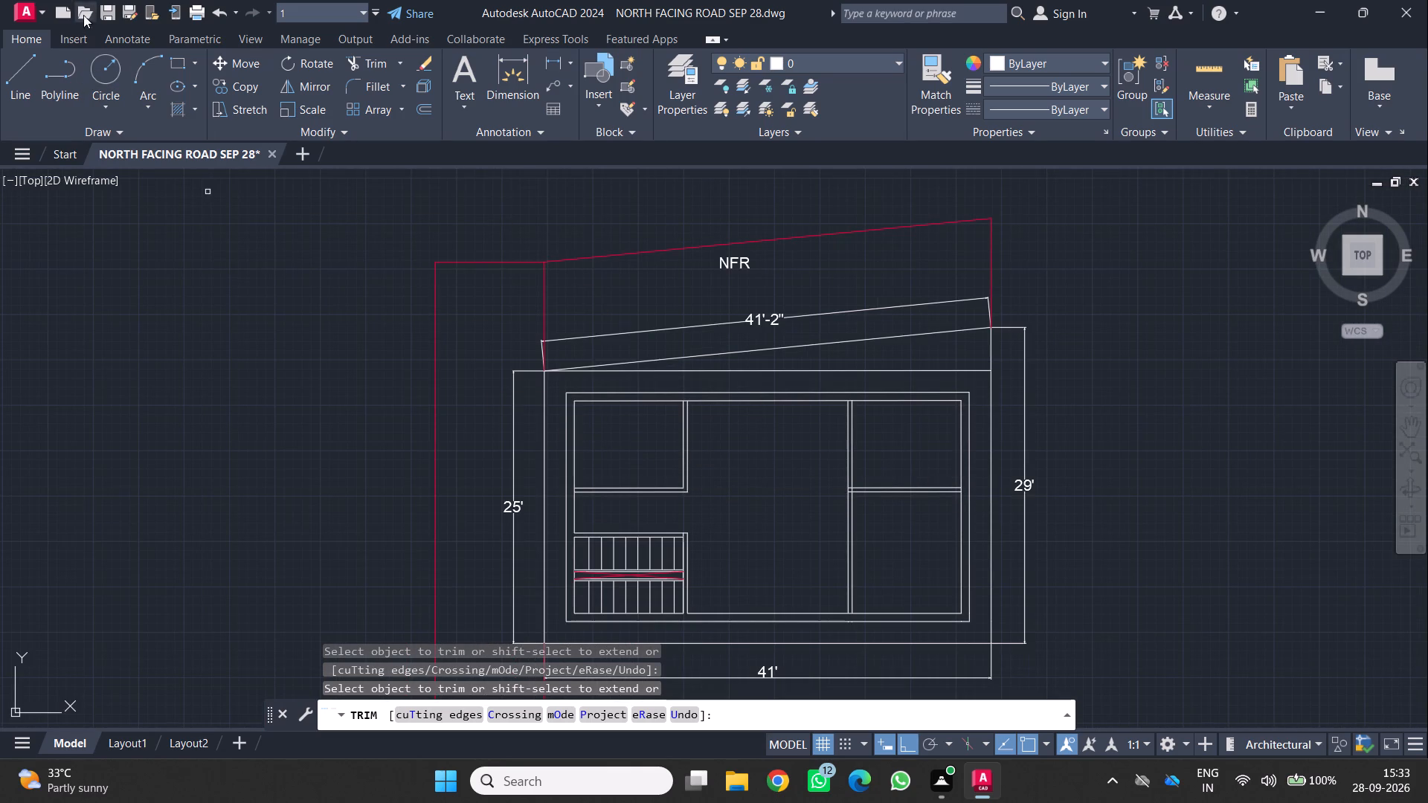
Open Autocad Blocks.dwg from the auto cad blocks folder, skipping font replacement and reference resolution.
left_click(89, 8)
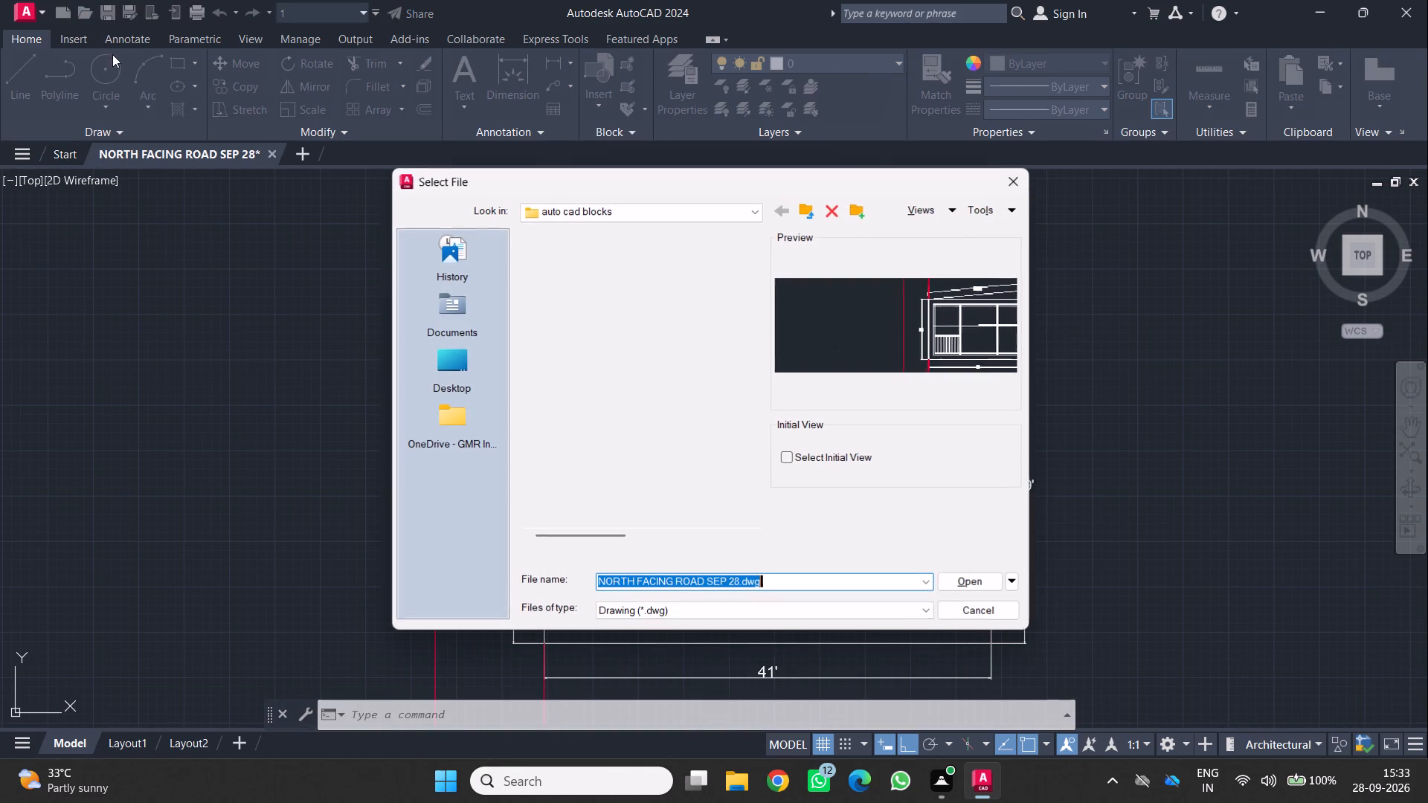
left_click(576, 258)
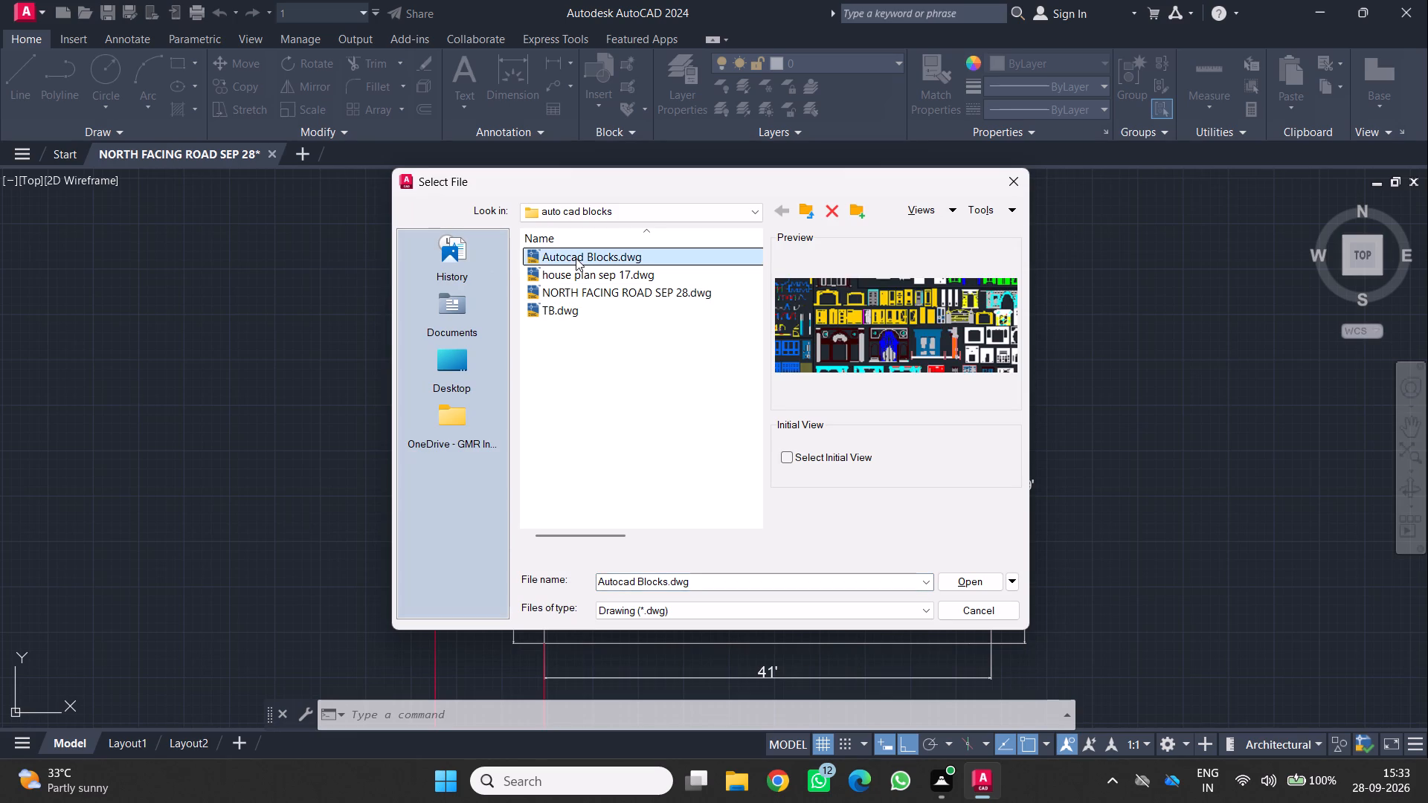
double_click(572, 252)
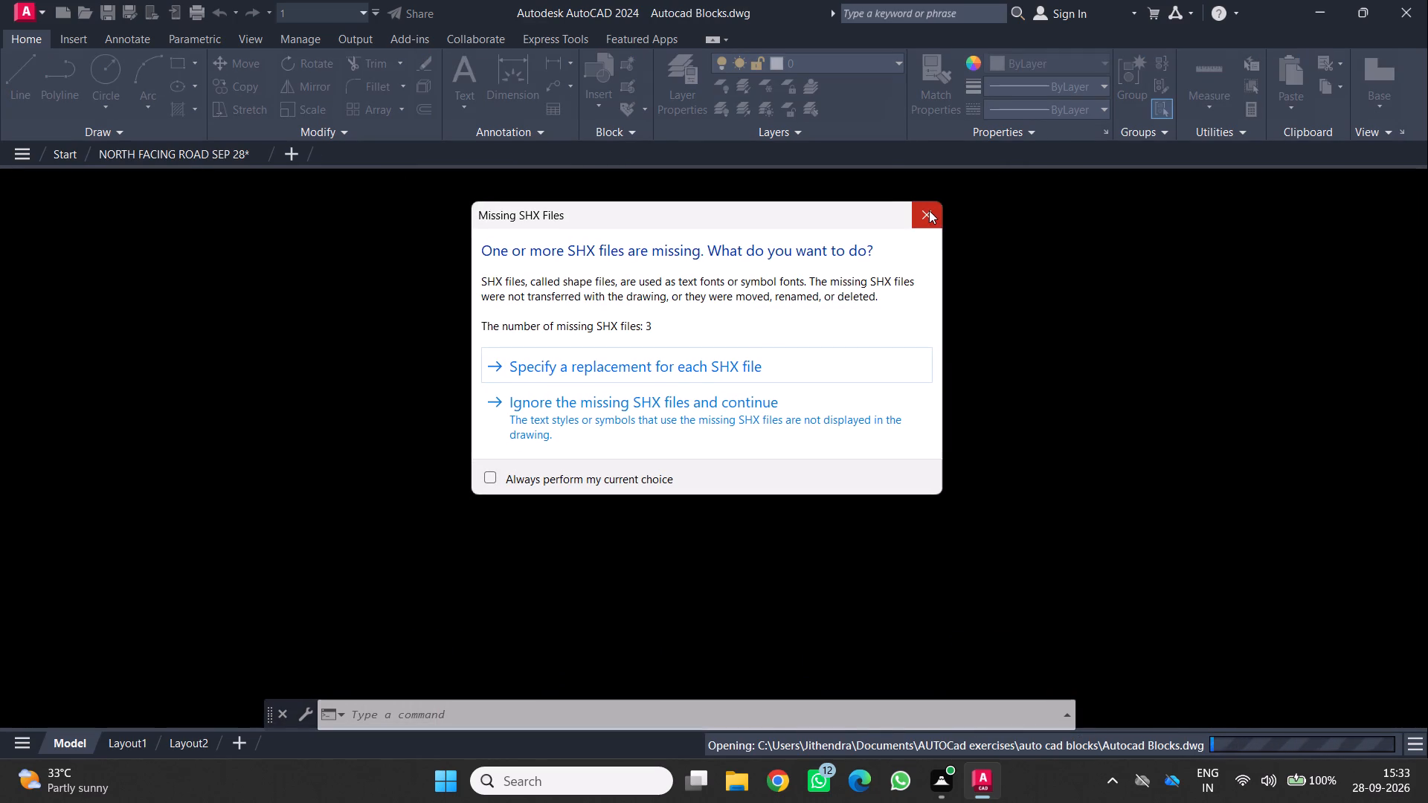
left_click(929, 210)
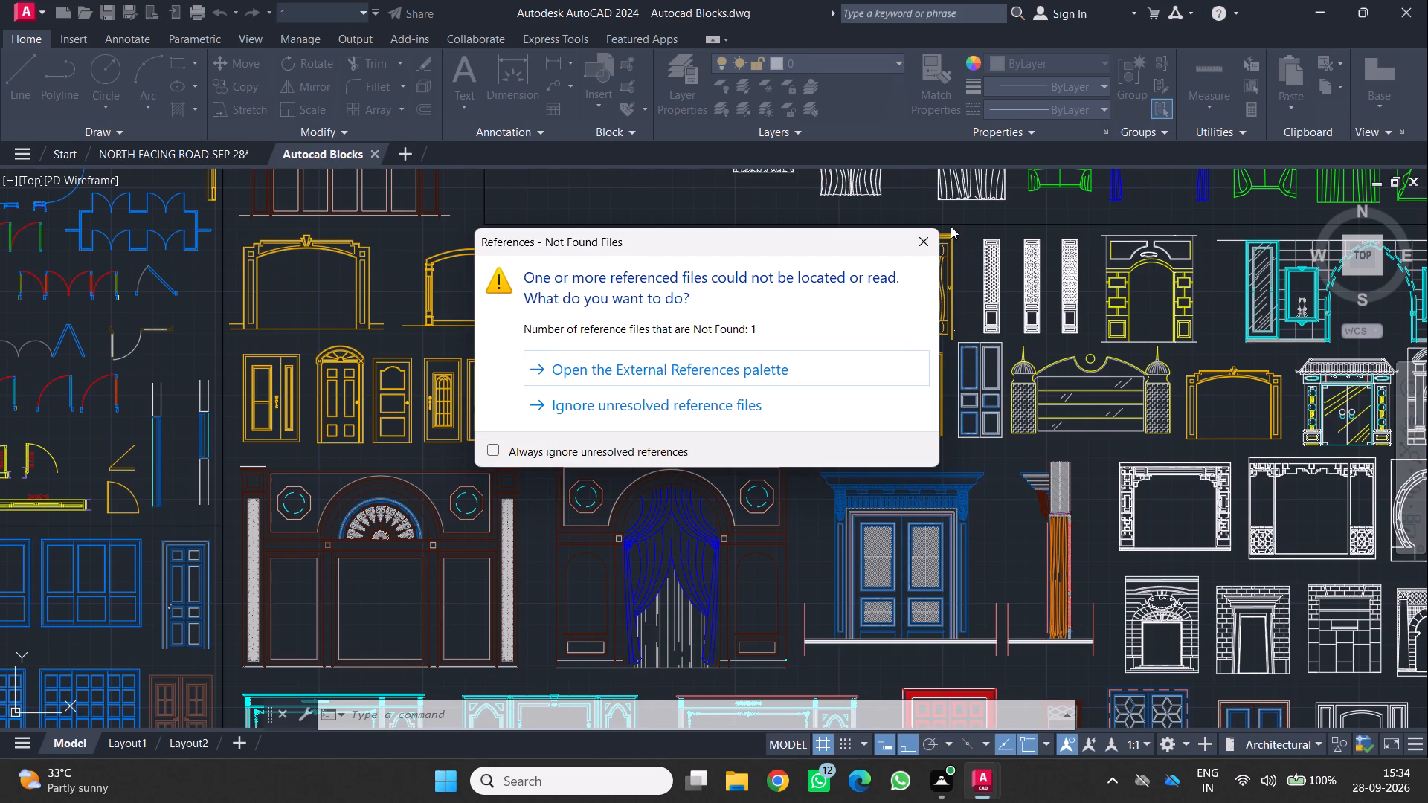
left_click(922, 236)
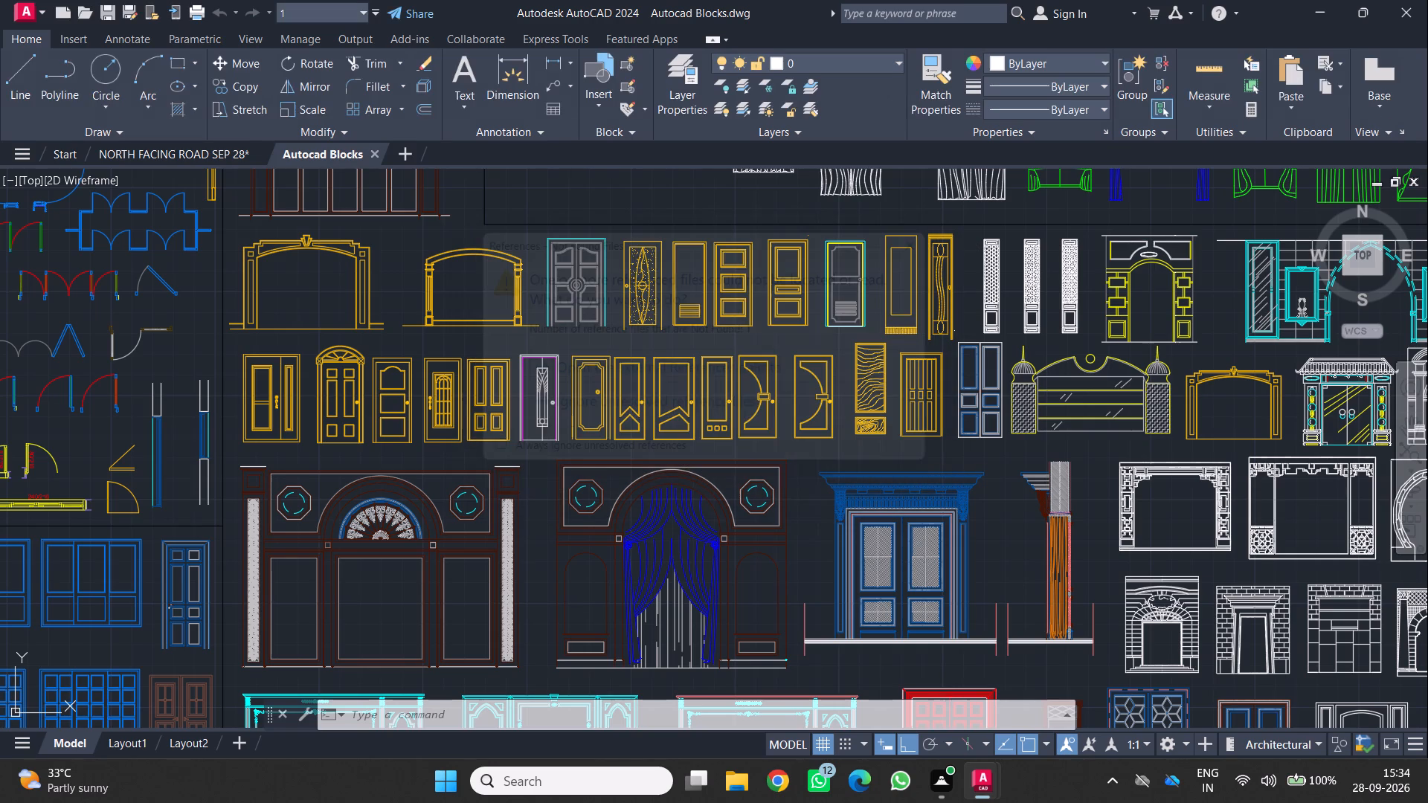
Look through the block library's sections, from Doors, Windows, & Curtains up to Others, Kitchens & Baths and Furniture.
scroll(930, 361, "down", 1)
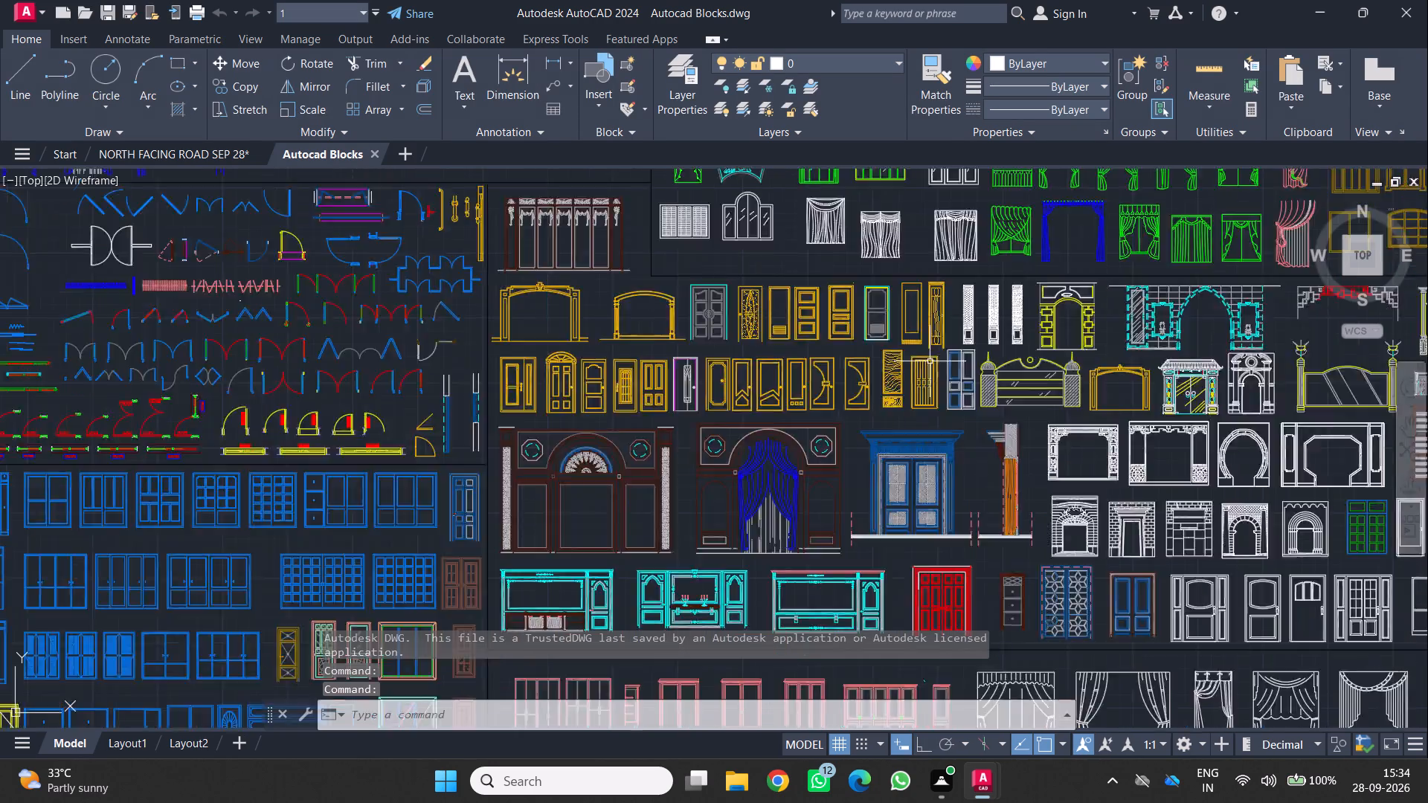
scroll(930, 361, "down", 2)
scroll(578, 371, "down", 1)
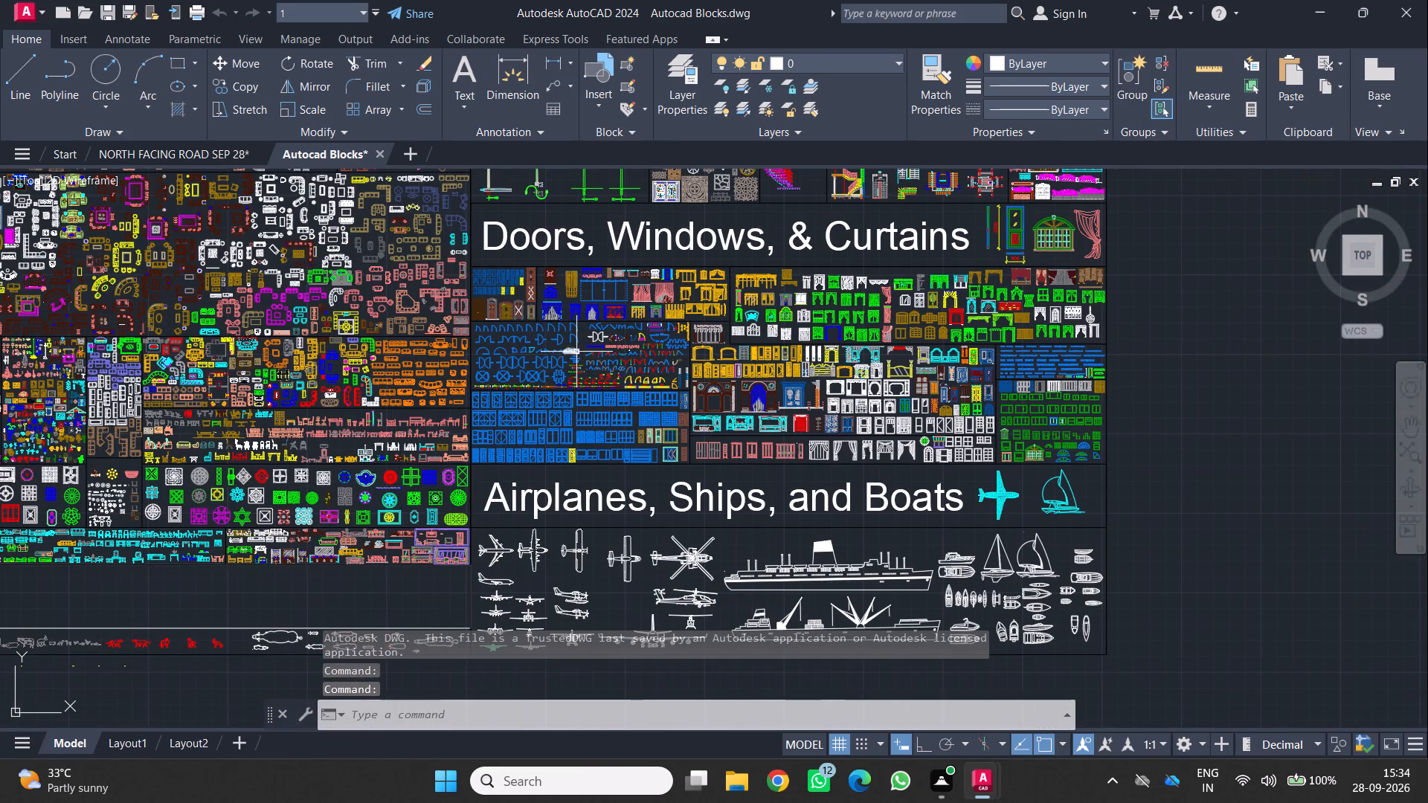
middle_click_drag(576, 352, 592, 539)
scroll(637, 427, "up", 2)
middle_click_drag(633, 409, 751, 586)
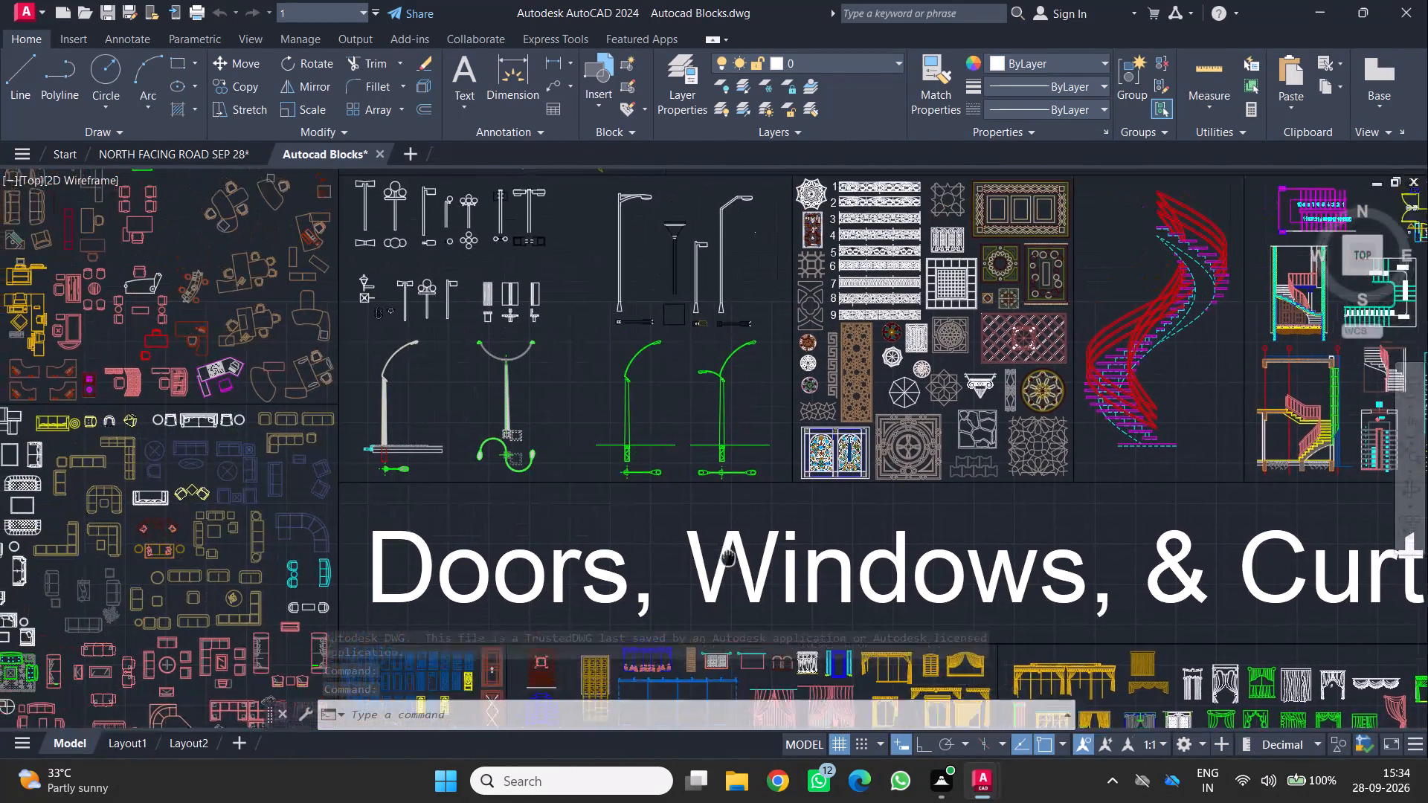
middle_click_drag(751, 586, 752, 587)
middle_click(752, 587)
scroll(675, 481, "down", 2)
middle_click_drag(707, 408, 715, 432)
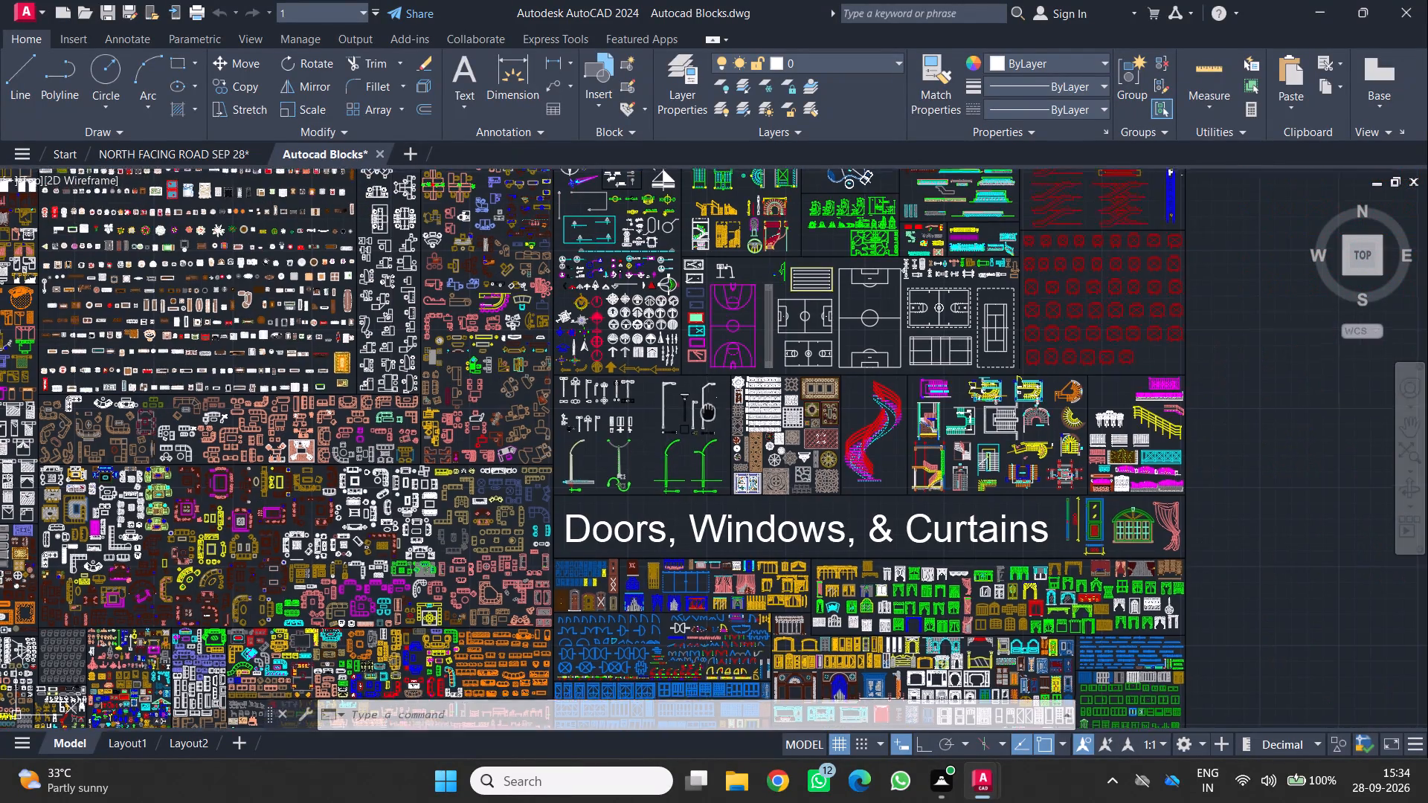
middle_click_drag(715, 432, 746, 627)
middle_click_drag(746, 375, 785, 536)
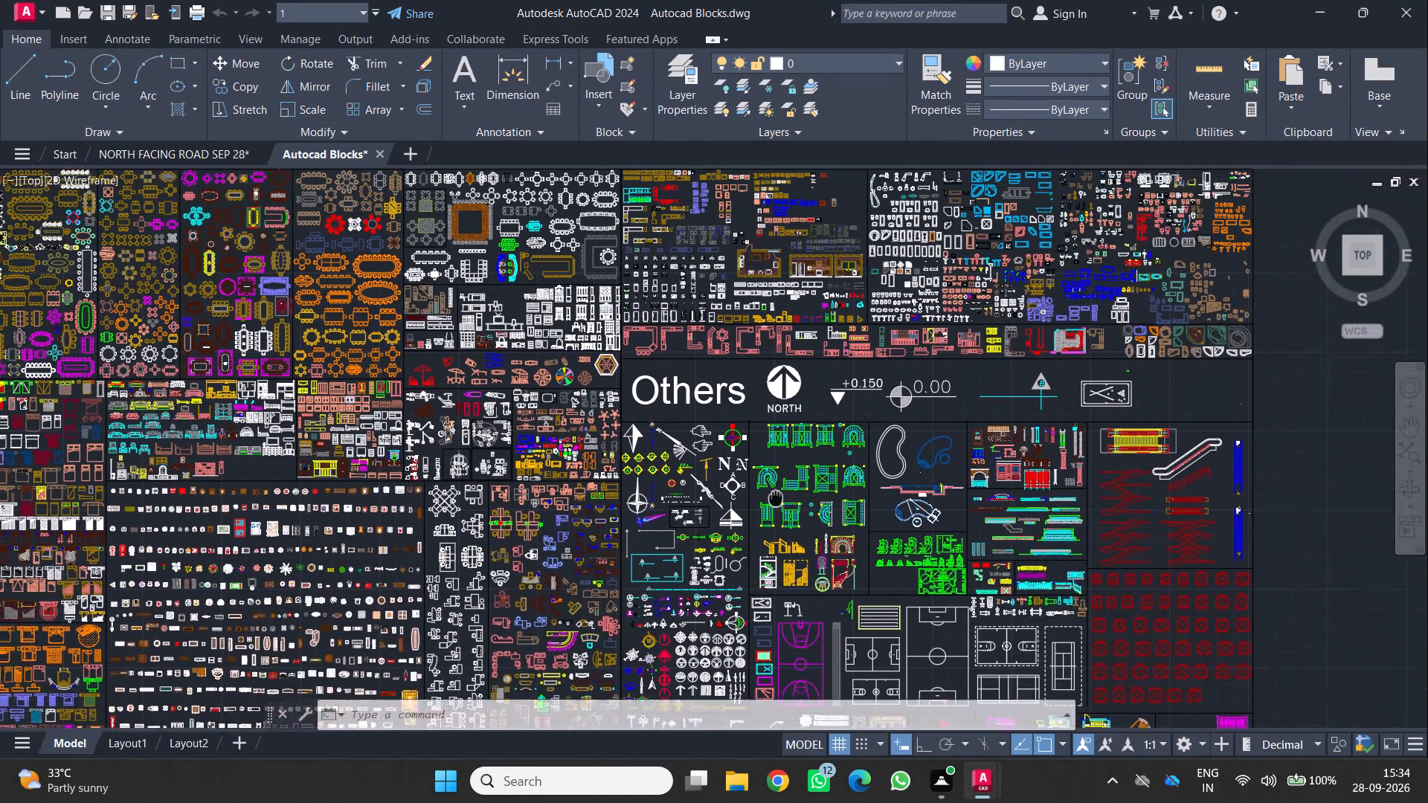
middle_click_drag(785, 536, 794, 563)
middle_click(794, 563)
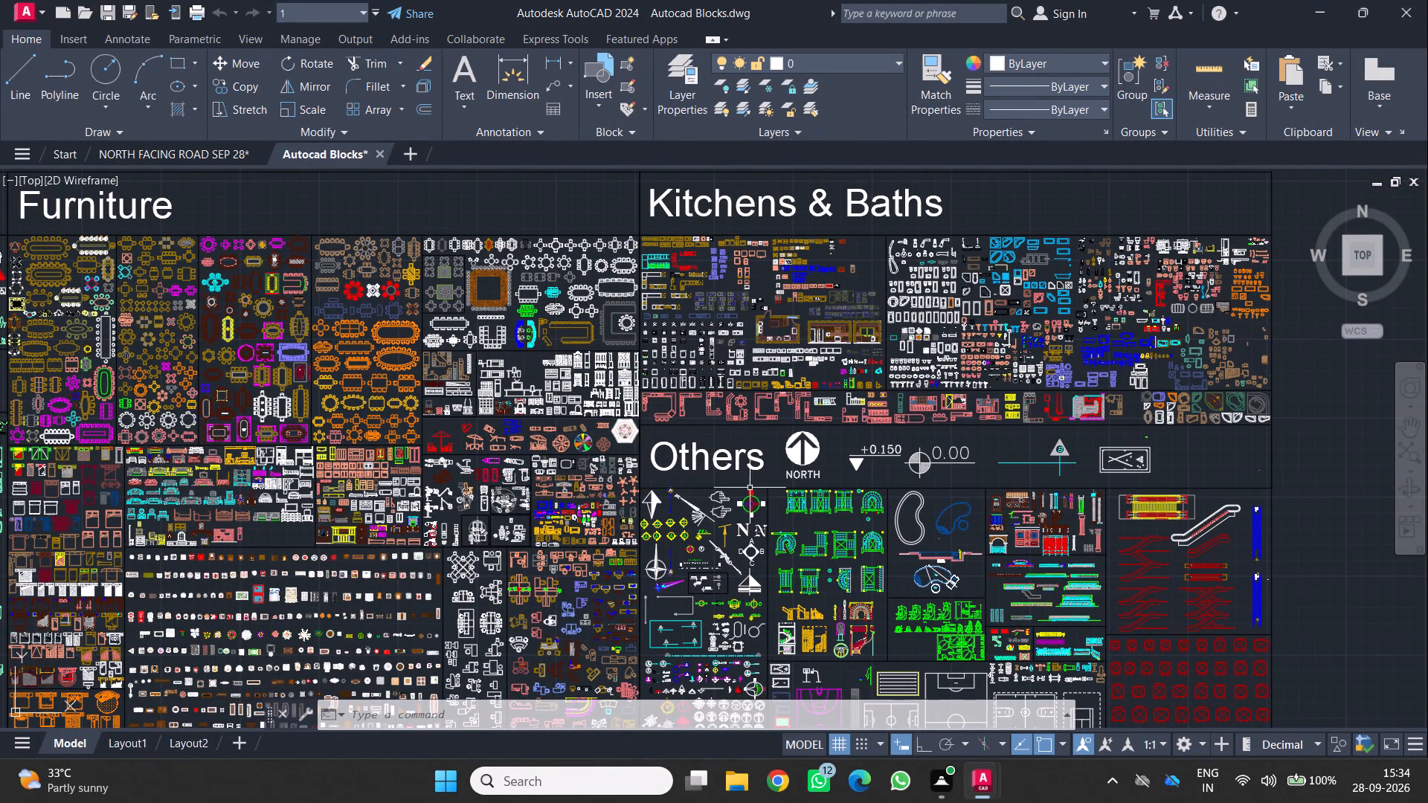
middle_click_drag(797, 532, 846, 433)
scroll(803, 535, "up", 1)
scroll(686, 475, "up", 2)
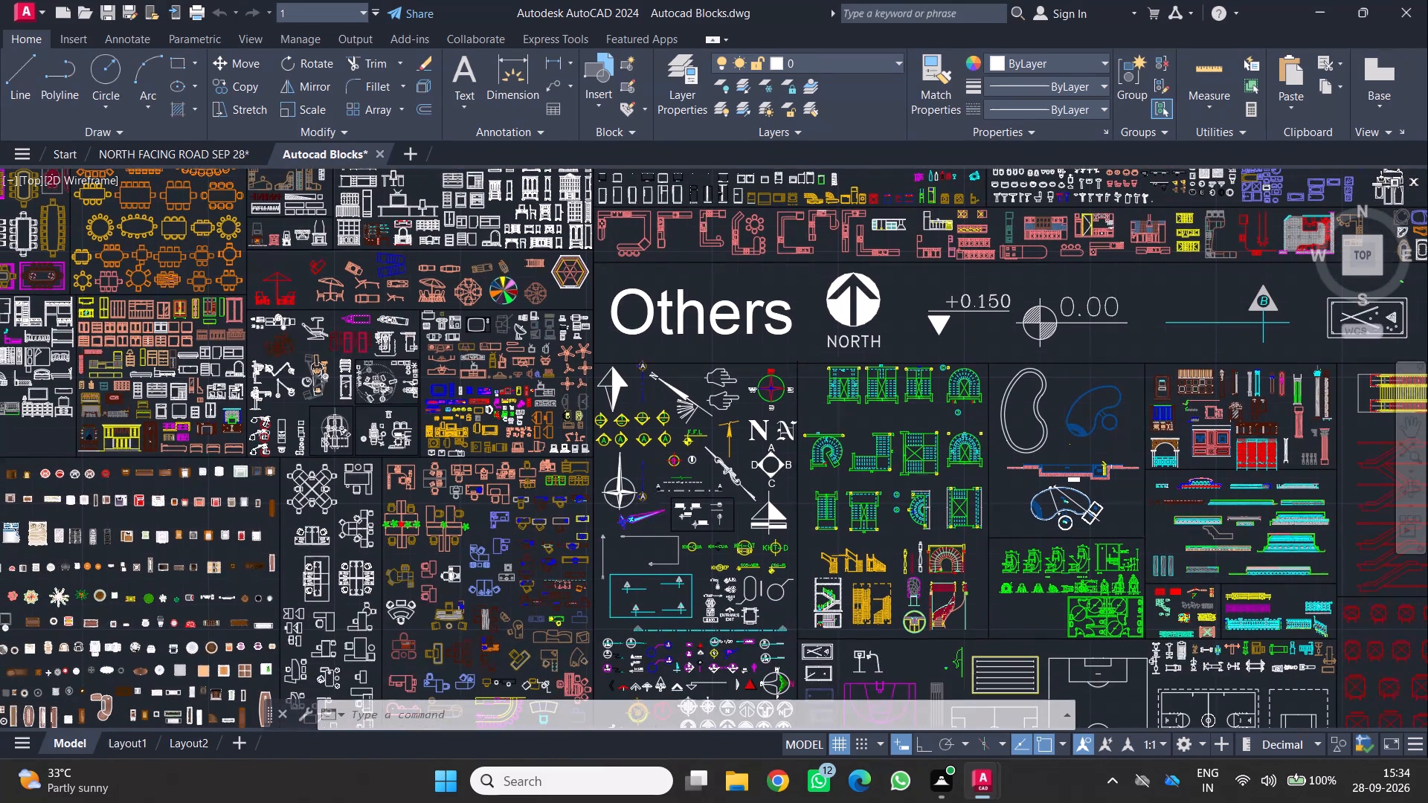
middle_click_drag(661, 451, 998, 544)
scroll(1000, 544, "down", 1)
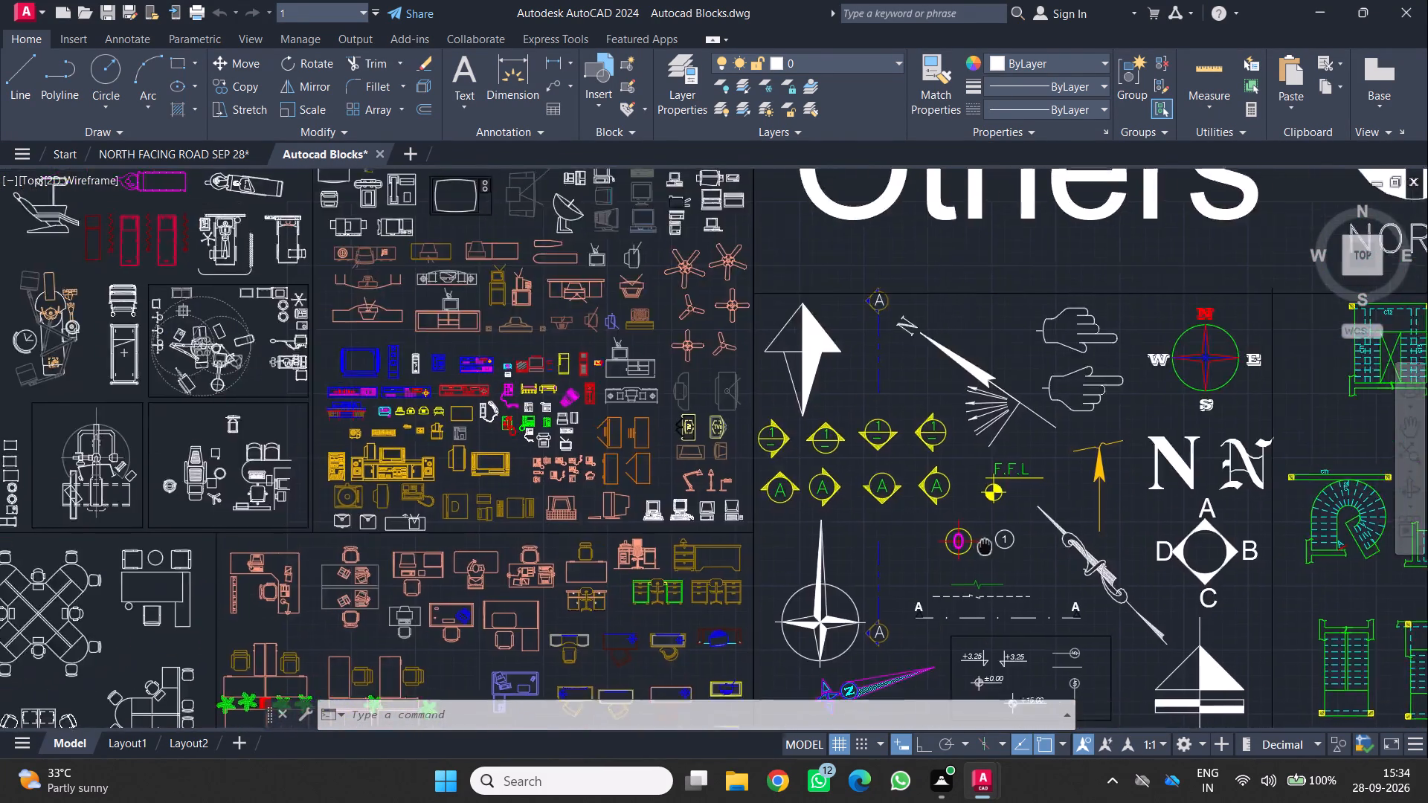
scroll(1000, 544, "down", 1)
scroll(541, 487, "up", 1)
middle_click_drag(541, 487, 586, 506)
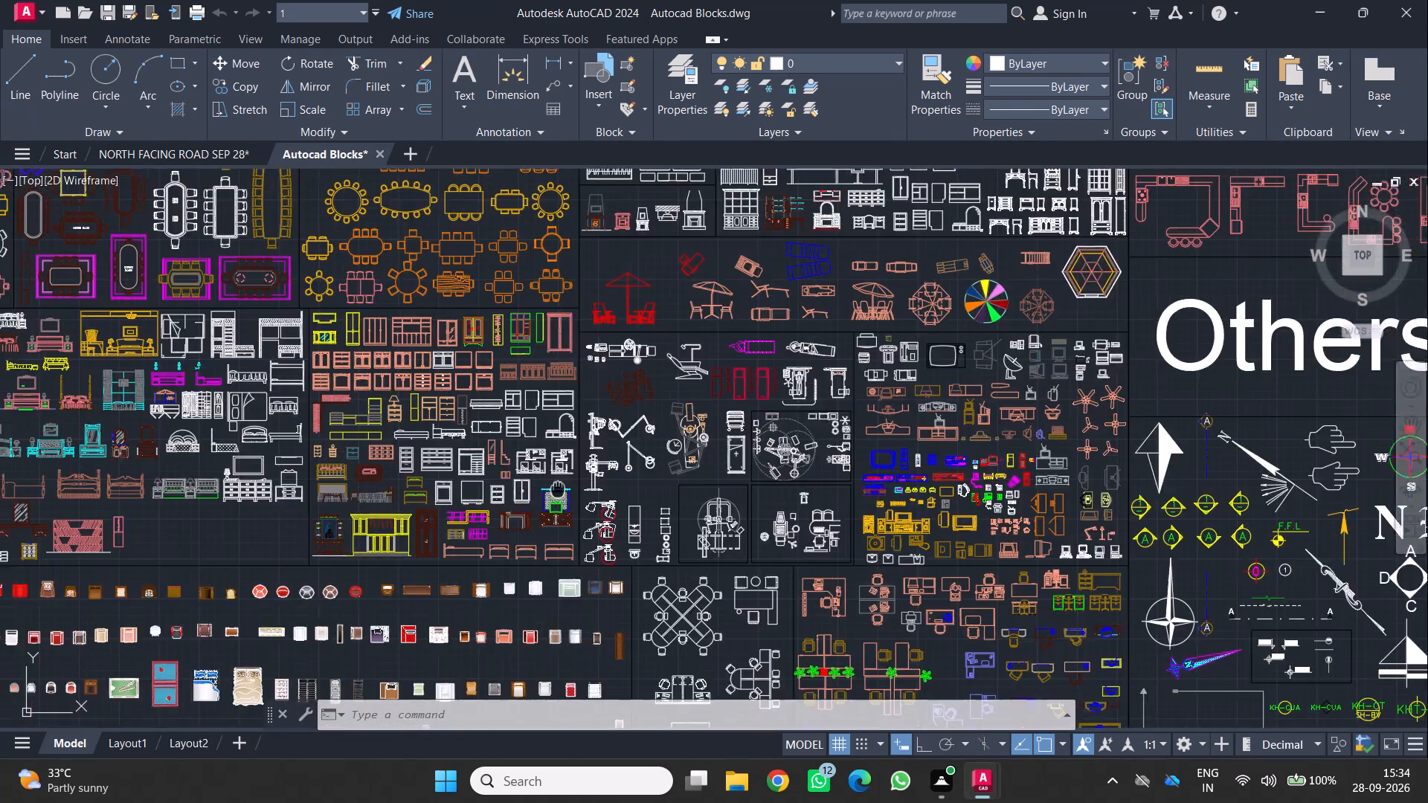
Look through the plan-view bed blocks in the furniture section, from the coloured beds down to the last white rows above the pianos.
middle_click_drag(586, 506, 1212, 614)
scroll(768, 576, "up", 1)
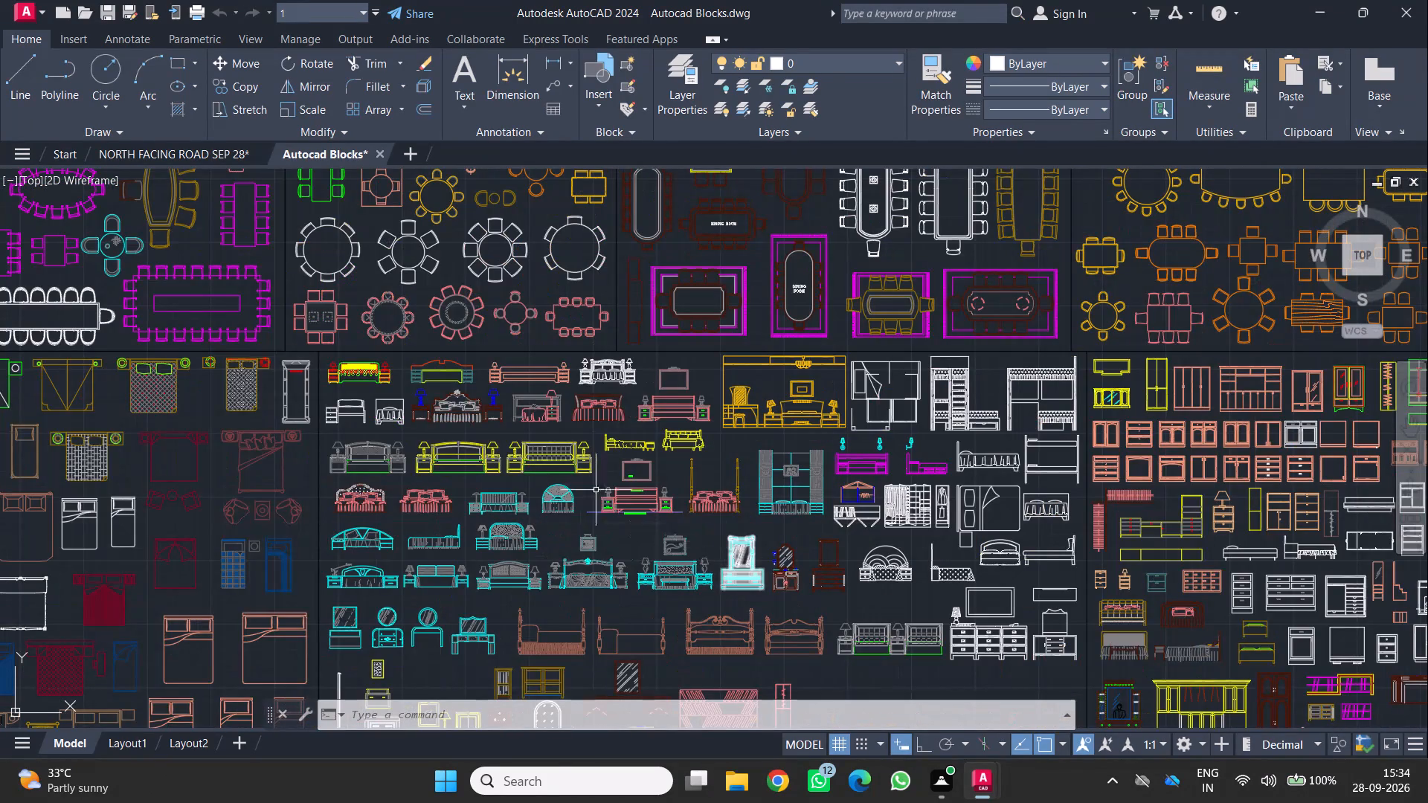
middle_click_drag(374, 432, 845, 588)
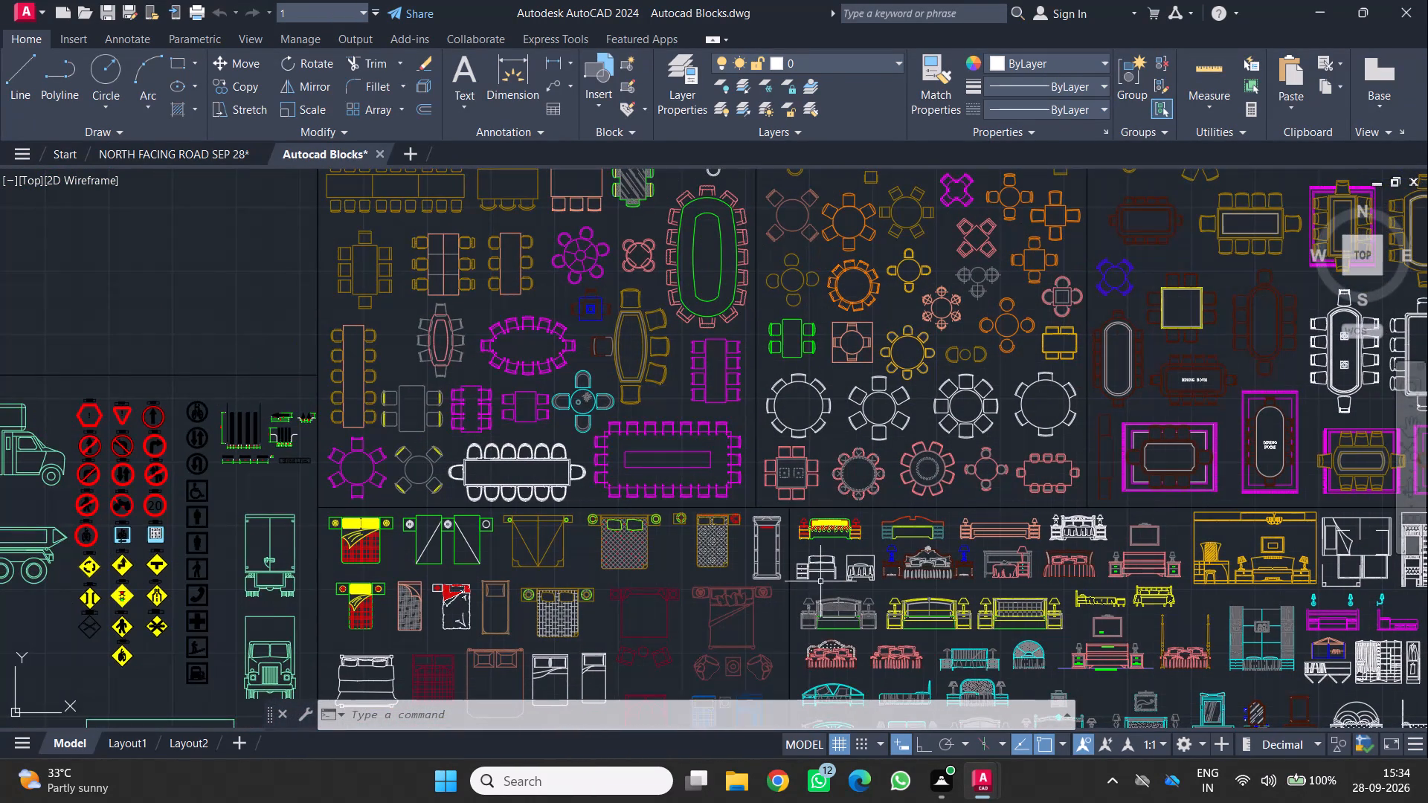
middle_click_drag(530, 642, 518, 463)
middle_click_drag(496, 575, 495, 554)
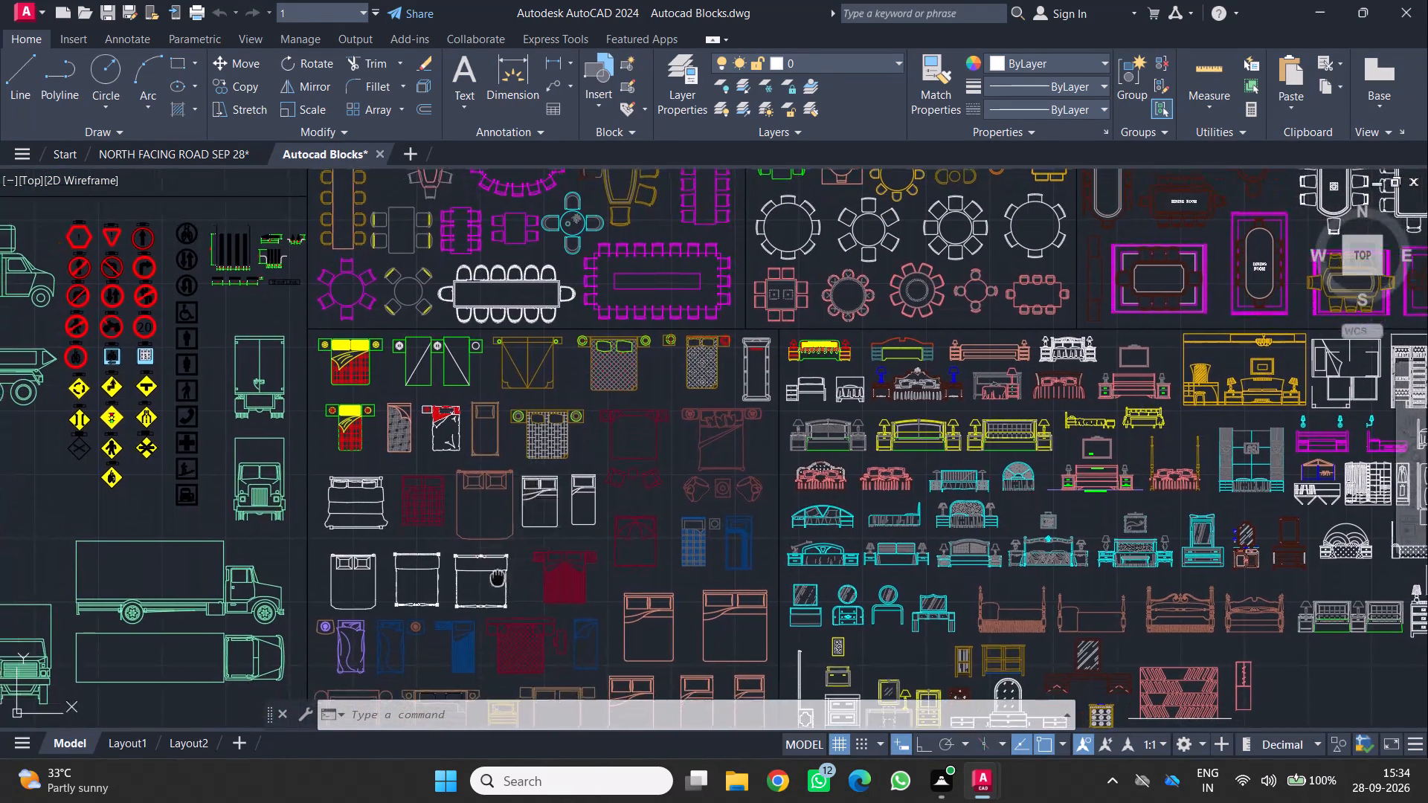
middle_click_drag(495, 554, 462, 405)
scroll(477, 462, "up", 1)
scroll(508, 459, "down", 2)
middle_click_drag(511, 471, 486, 392)
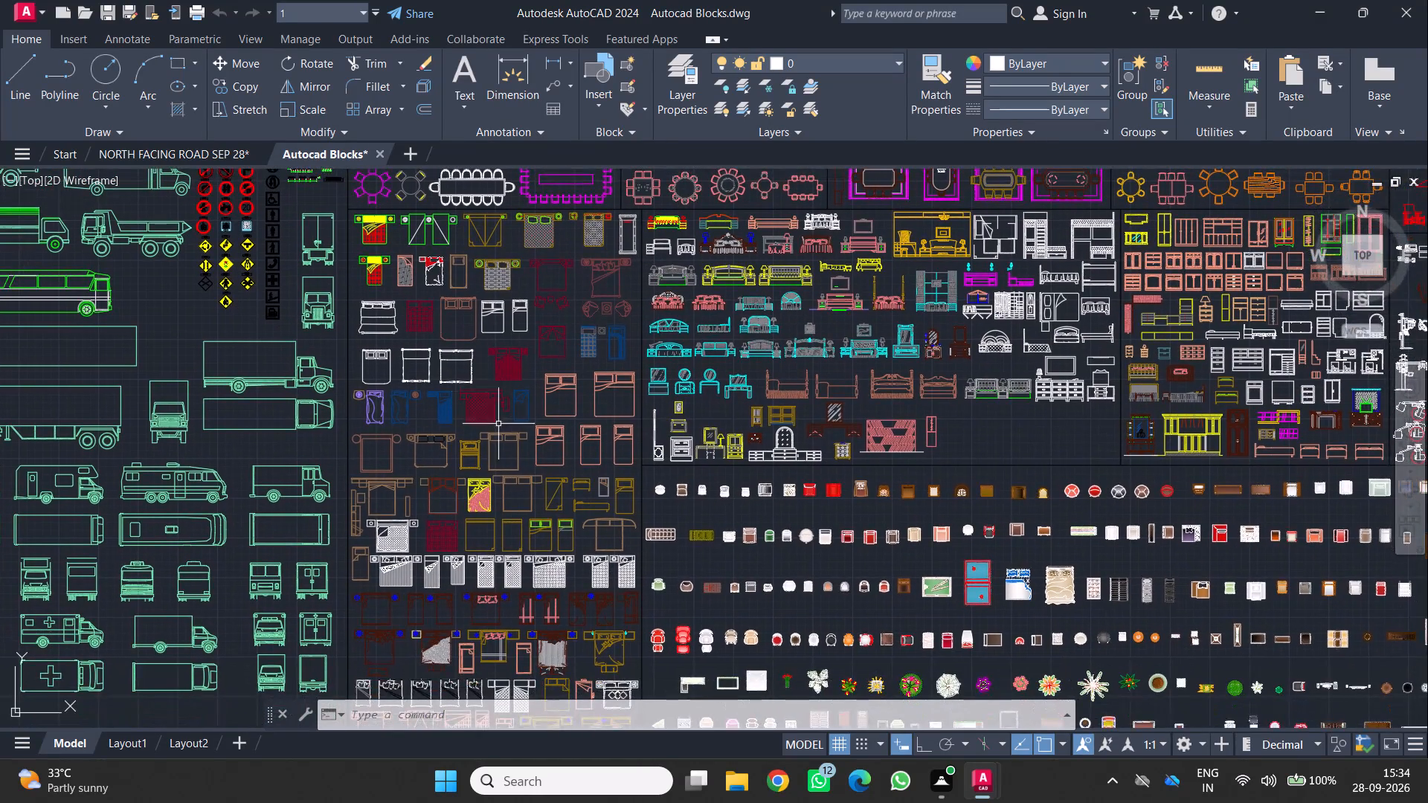
middle_click_drag(510, 448, 513, 321)
scroll(513, 322, "up", 1)
middle_click_drag(548, 515, 576, 348)
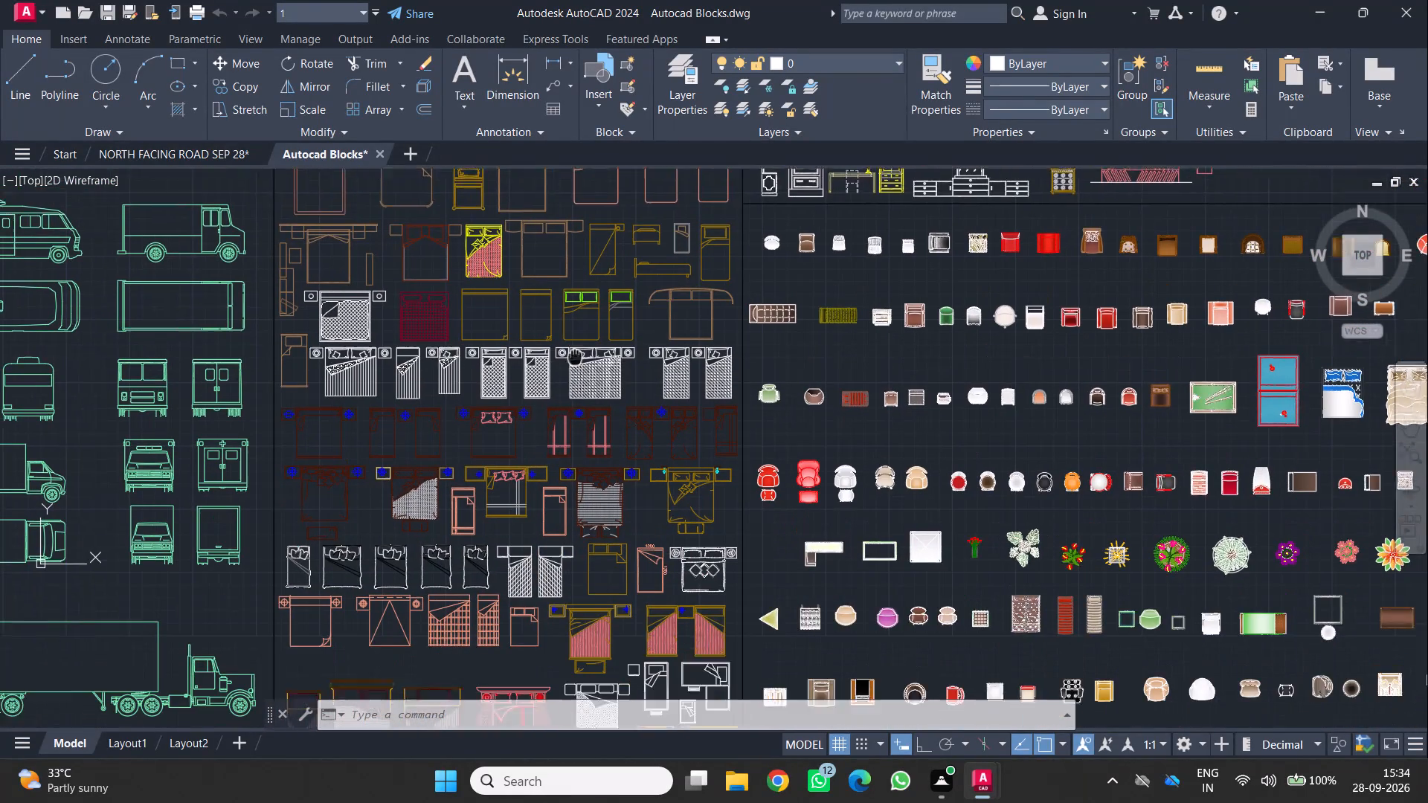
middle_click_drag(576, 348, 577, 330)
middle_click_drag(549, 535, 540, 353)
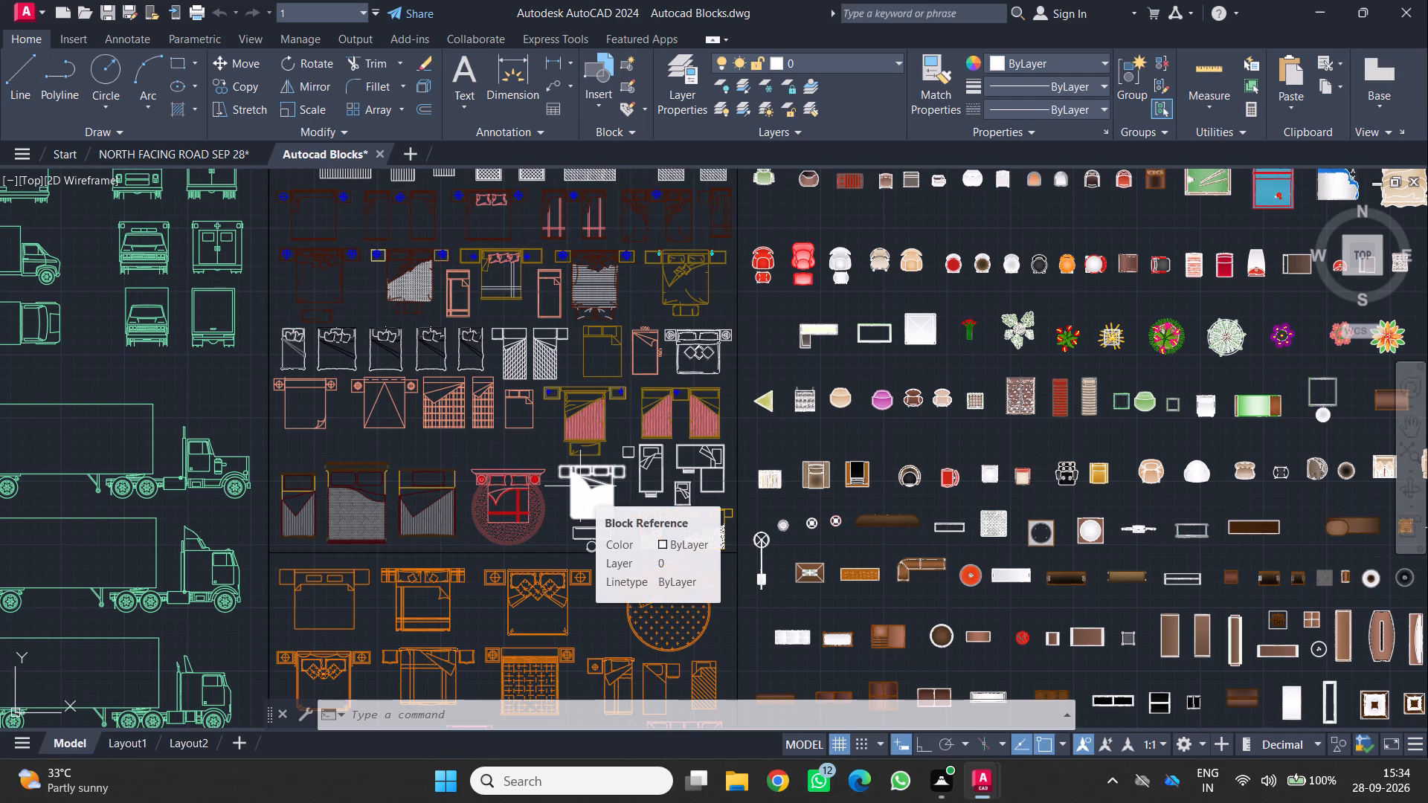
middle_click_drag(513, 572, 601, 249)
middle_click_drag(527, 497, 472, 300)
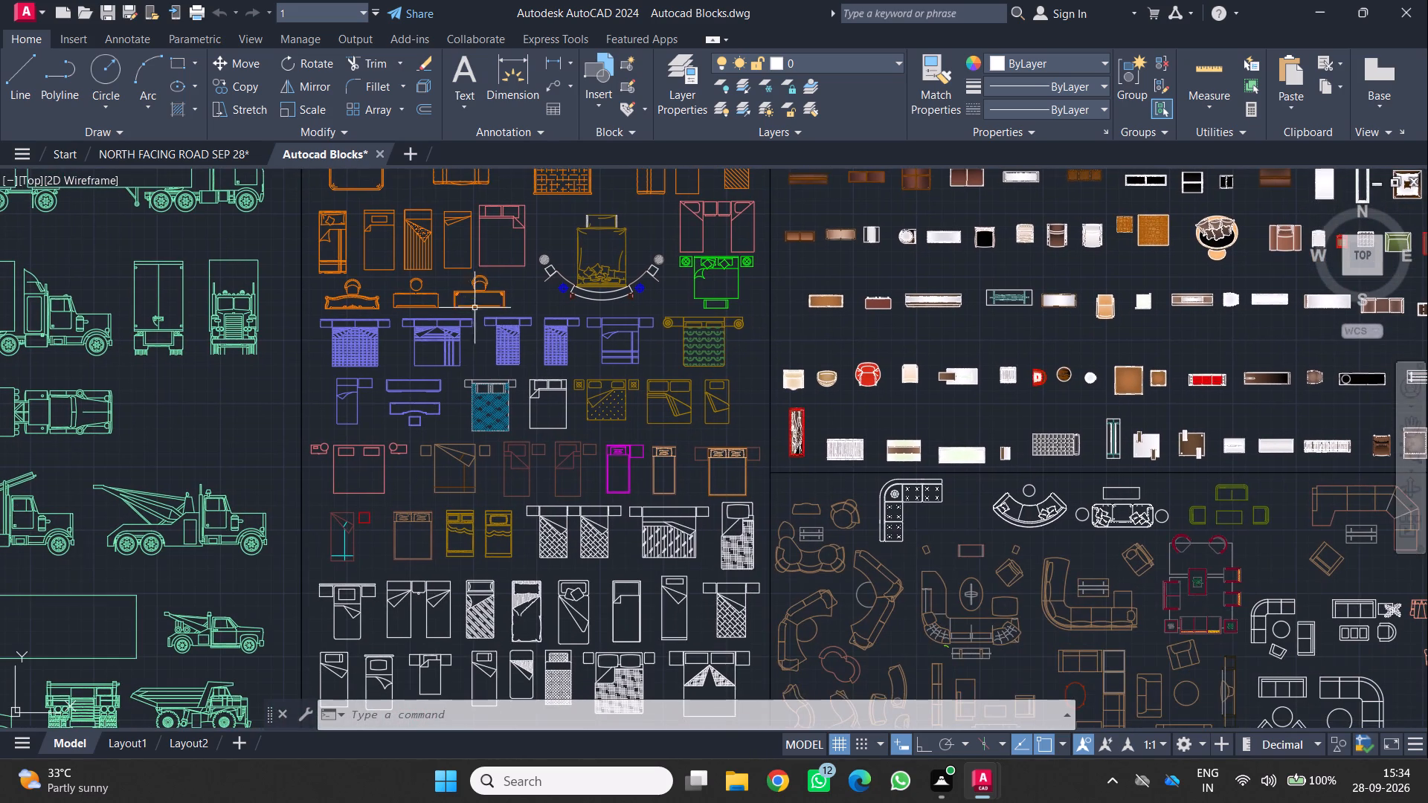
middle_click_drag(524, 457, 507, 239)
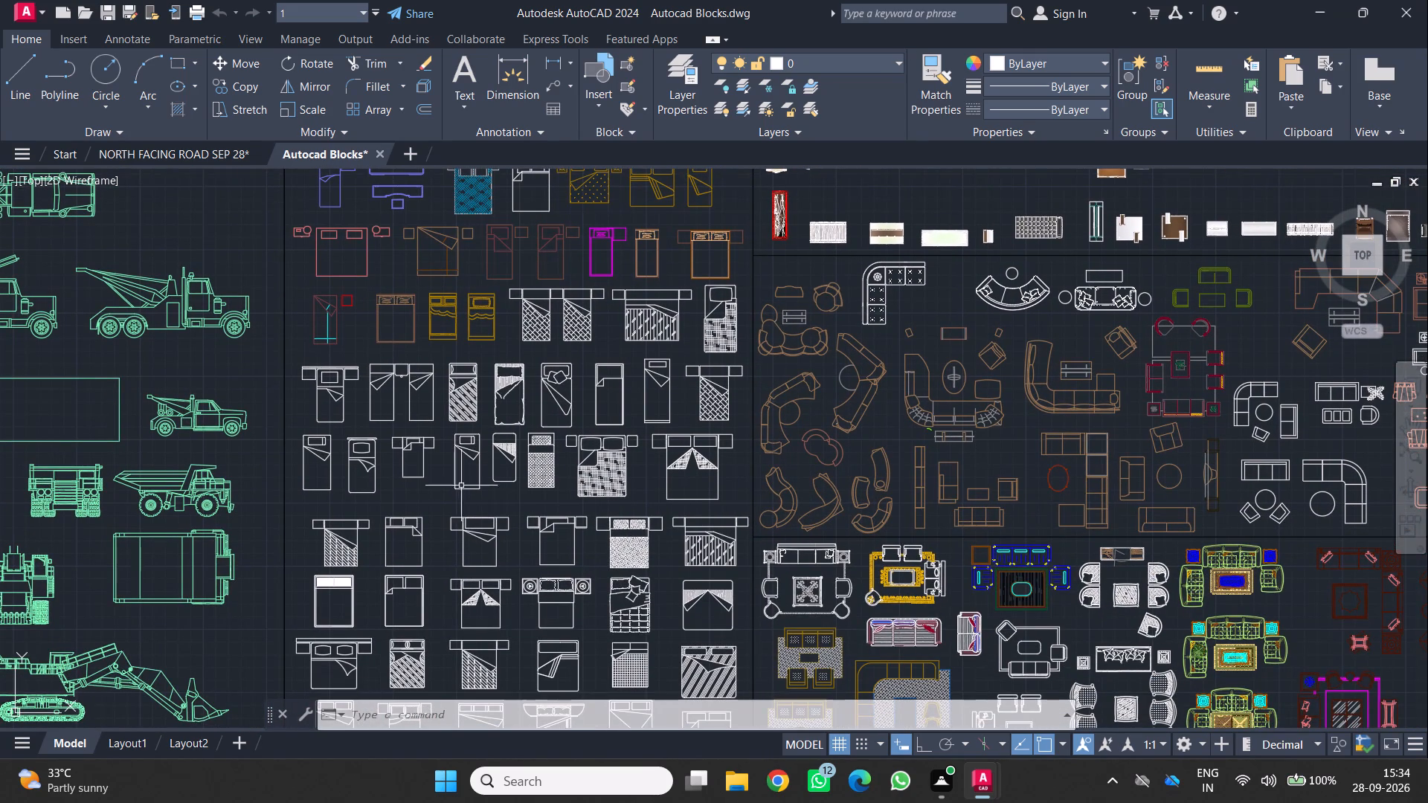
middle_click_drag(467, 503, 467, 330)
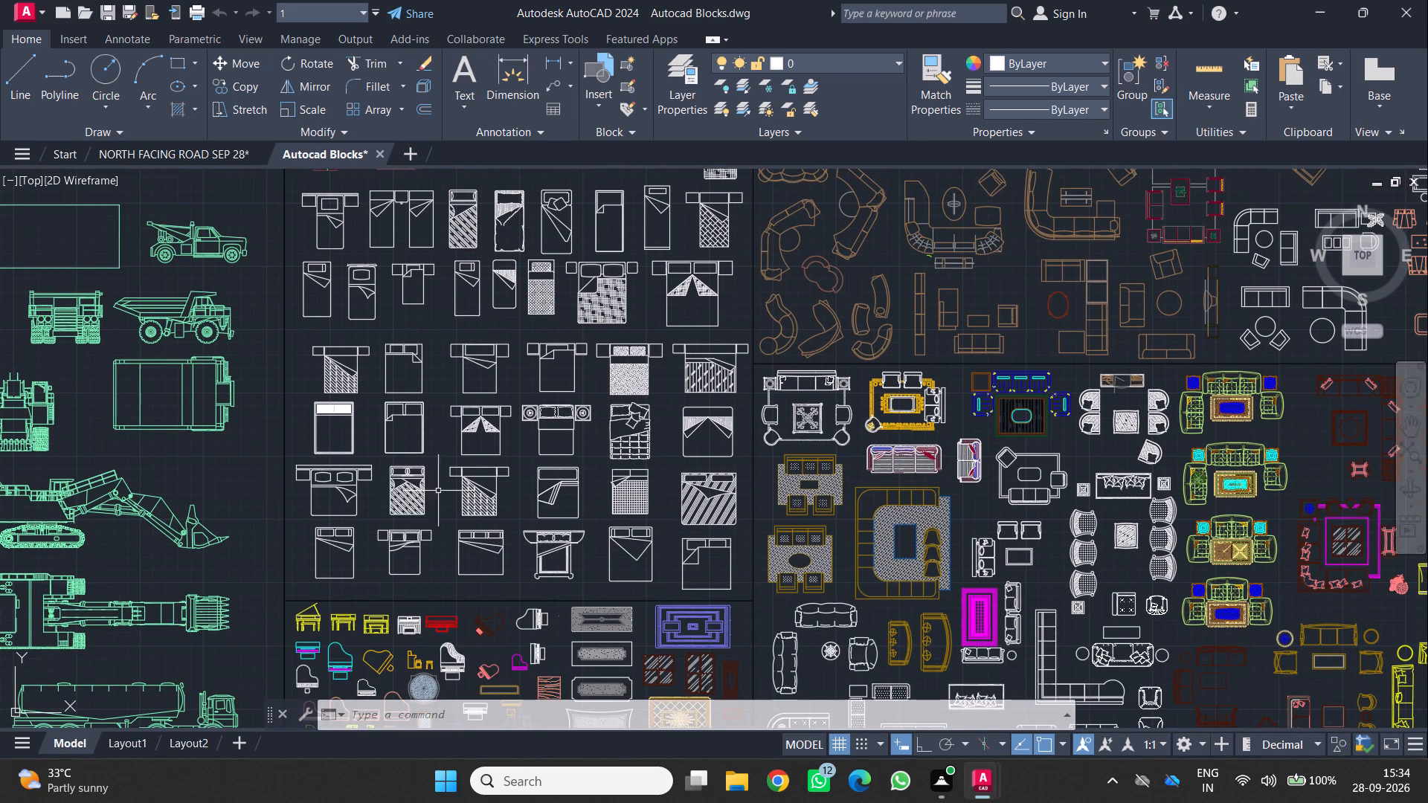
middle_click_drag(659, 513, 636, 406)
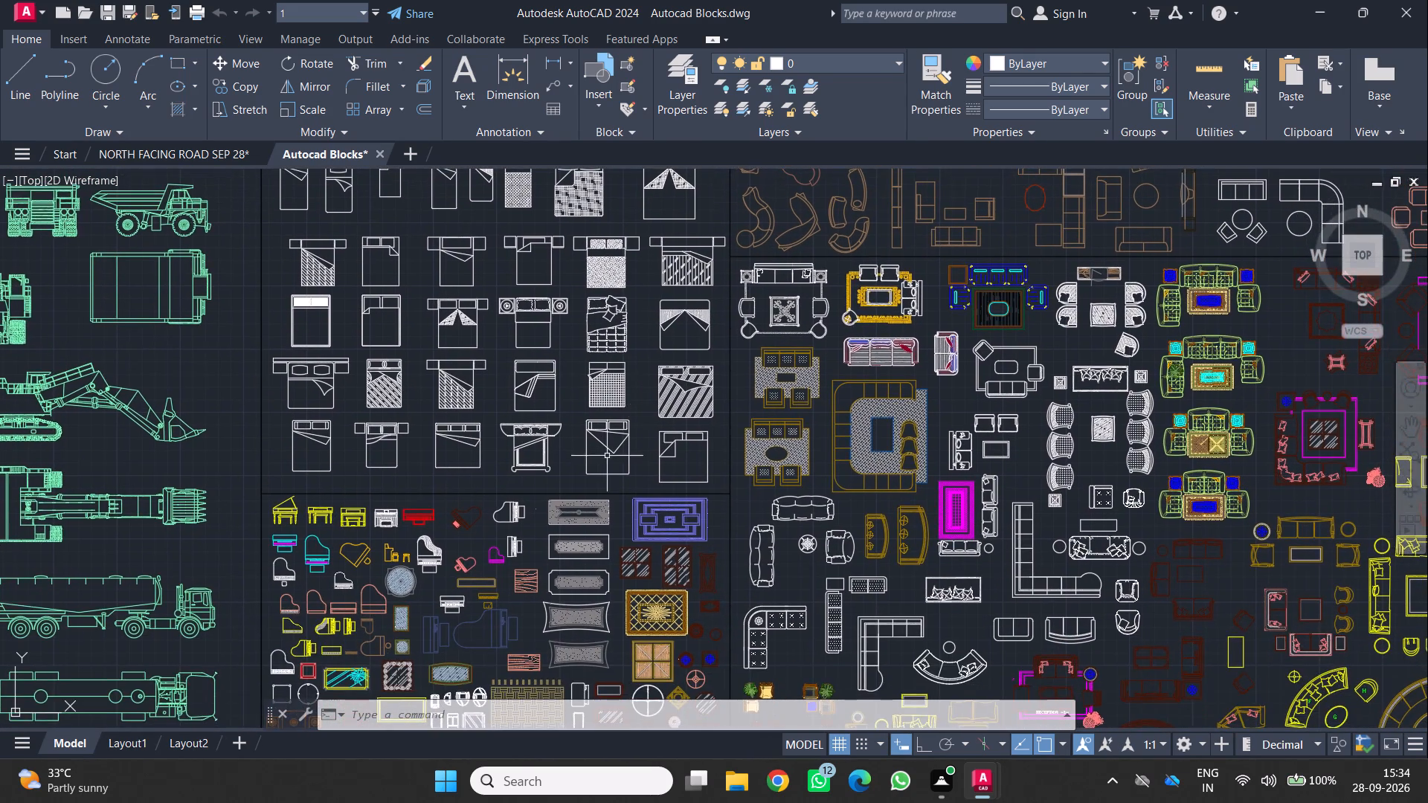
scroll(599, 451, "up", 2)
scroll(599, 451, "down", 1)
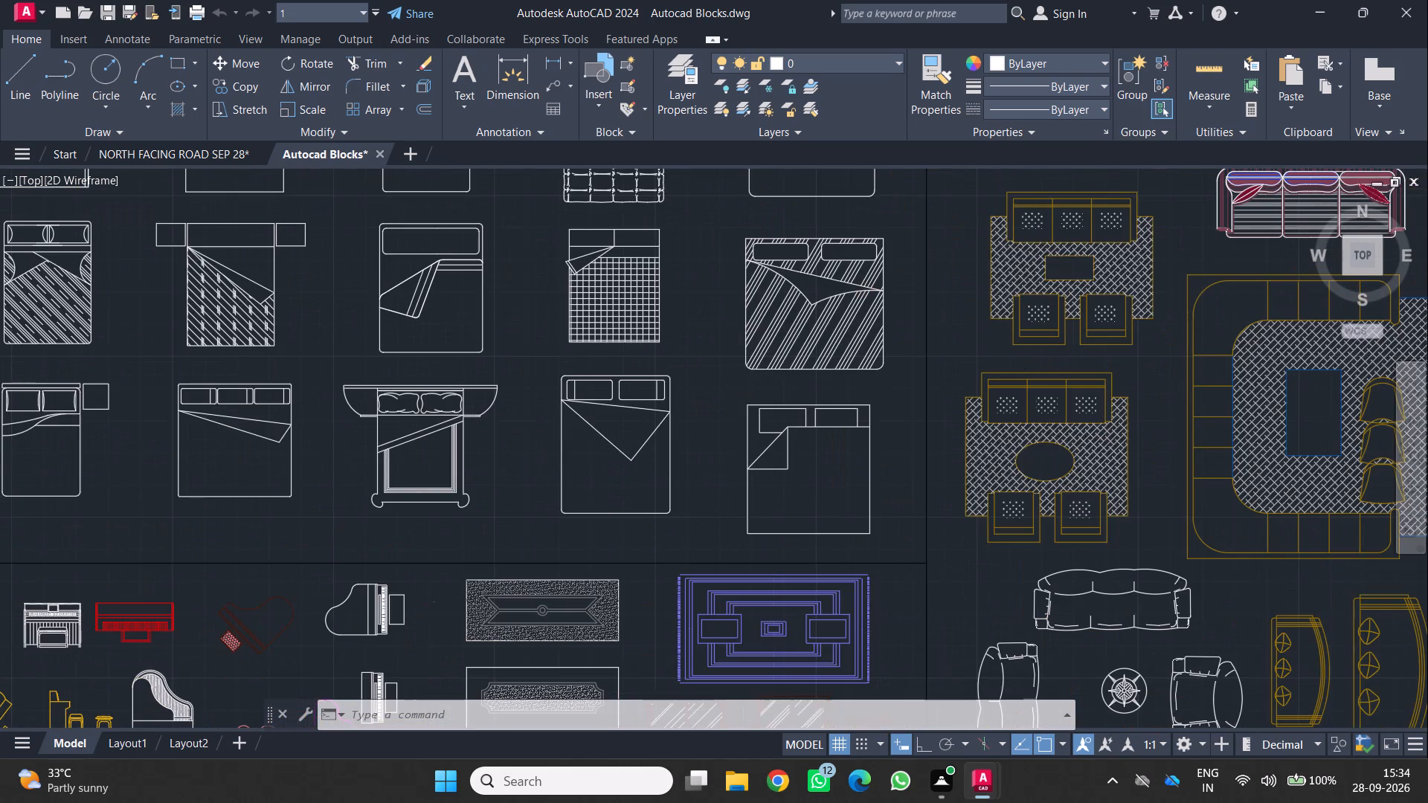
middle_click_drag(566, 417, 675, 456)
middle_click(678, 459)
middle_click_drag(688, 461, 736, 486)
middle_click(738, 487)
middle_click(738, 487)
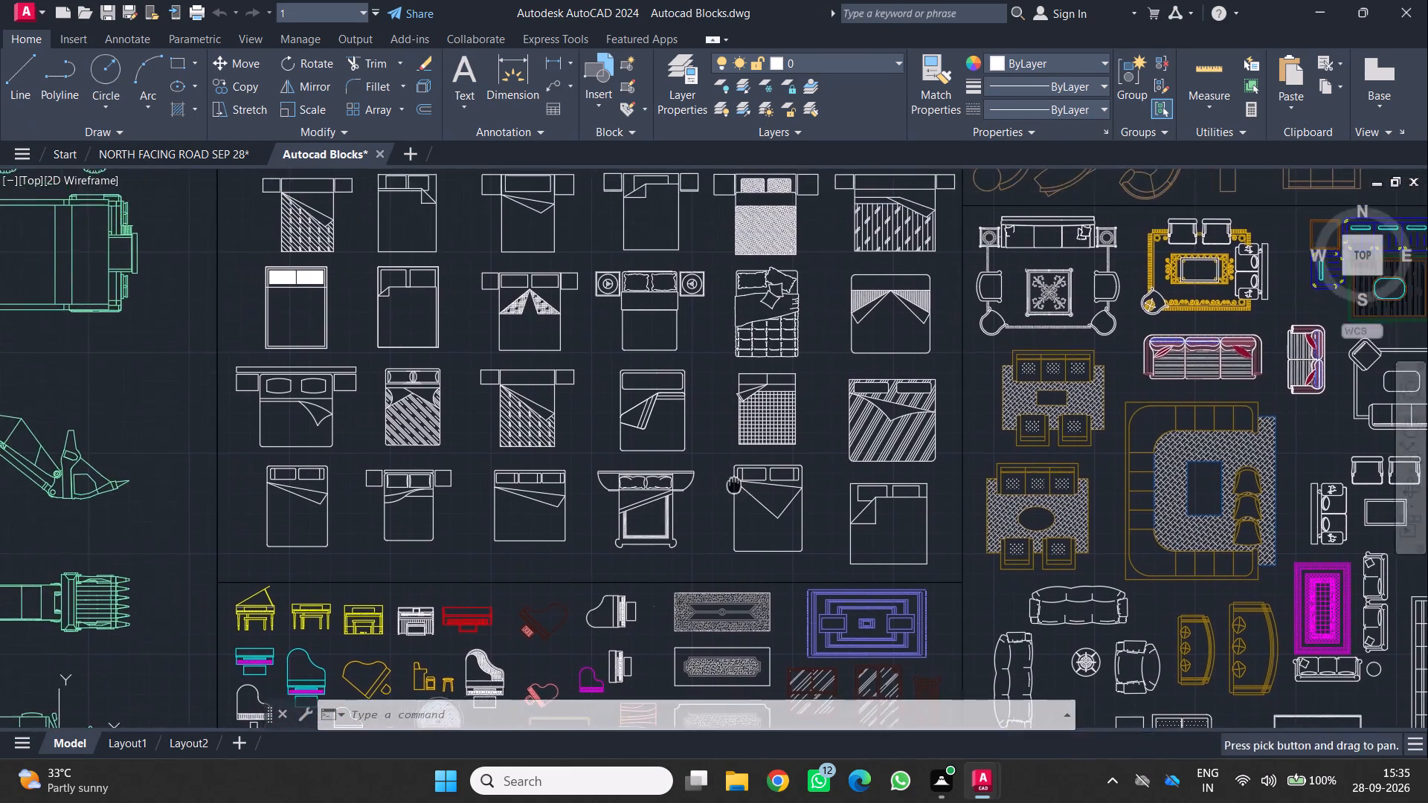
middle_click(738, 487)
Look over the library again from the vehicle blocks across to the bed blocks, back to the first rows of beds.
scroll(588, 432, "up", 2)
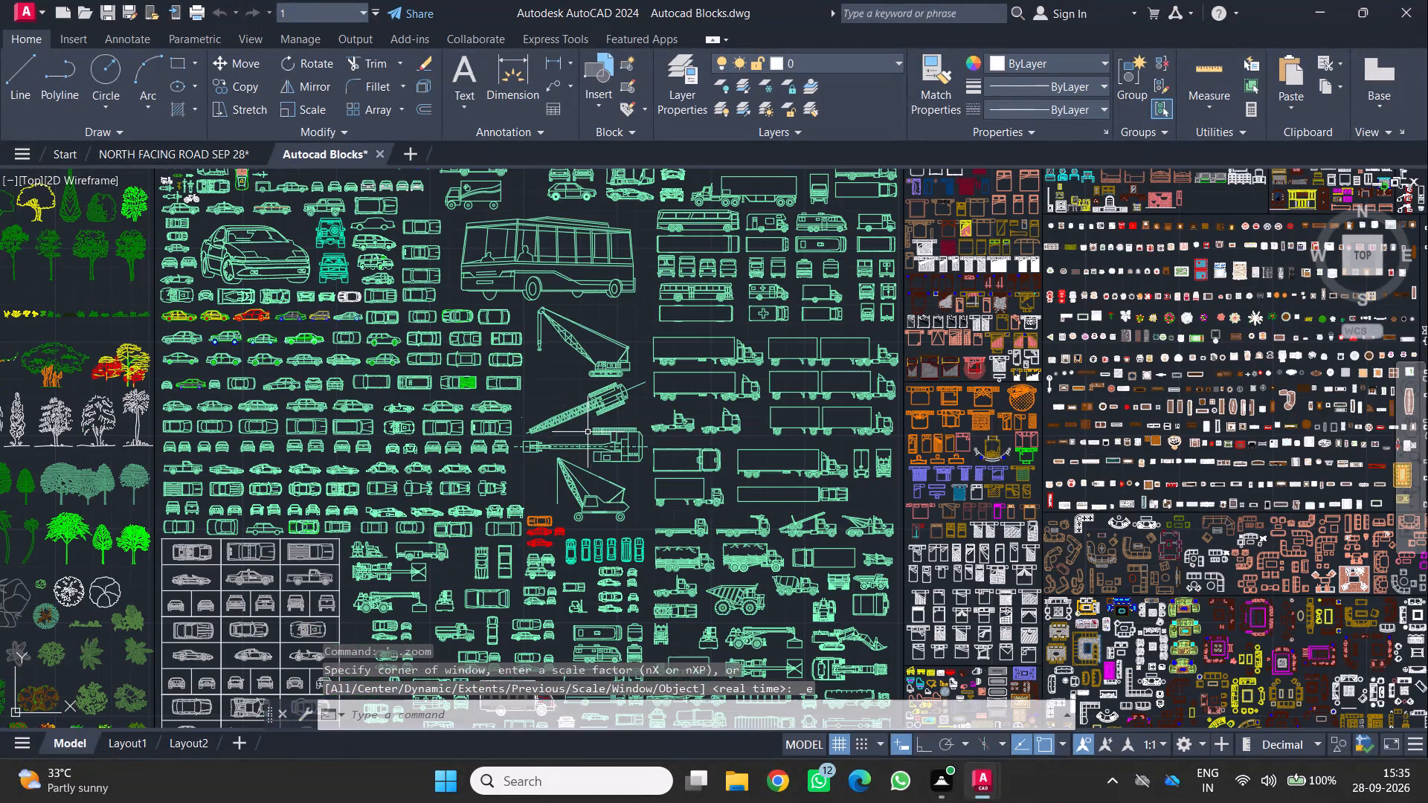
scroll(696, 458, "up", 2)
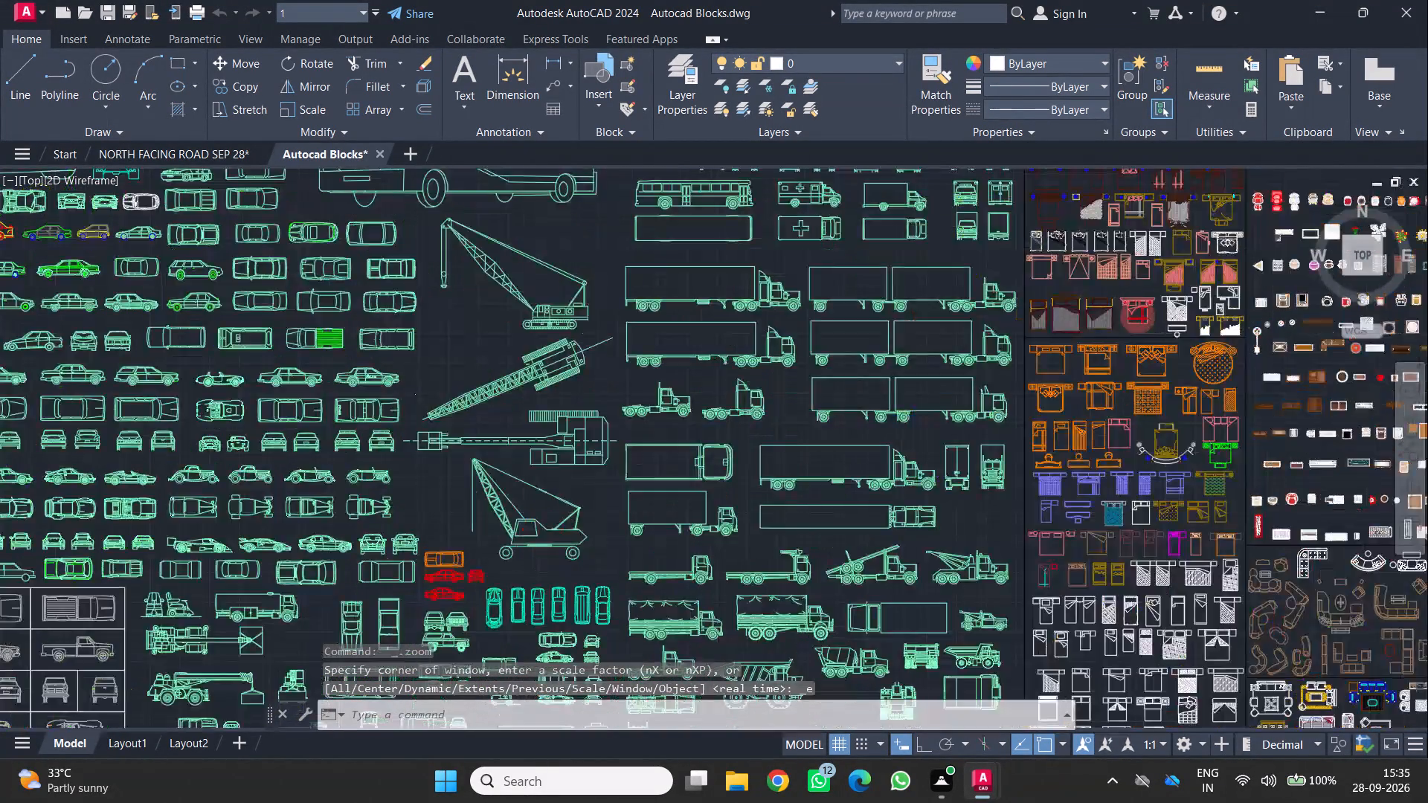
scroll(695, 457, "down", 2)
middle_click_drag(889, 364, 895, 365)
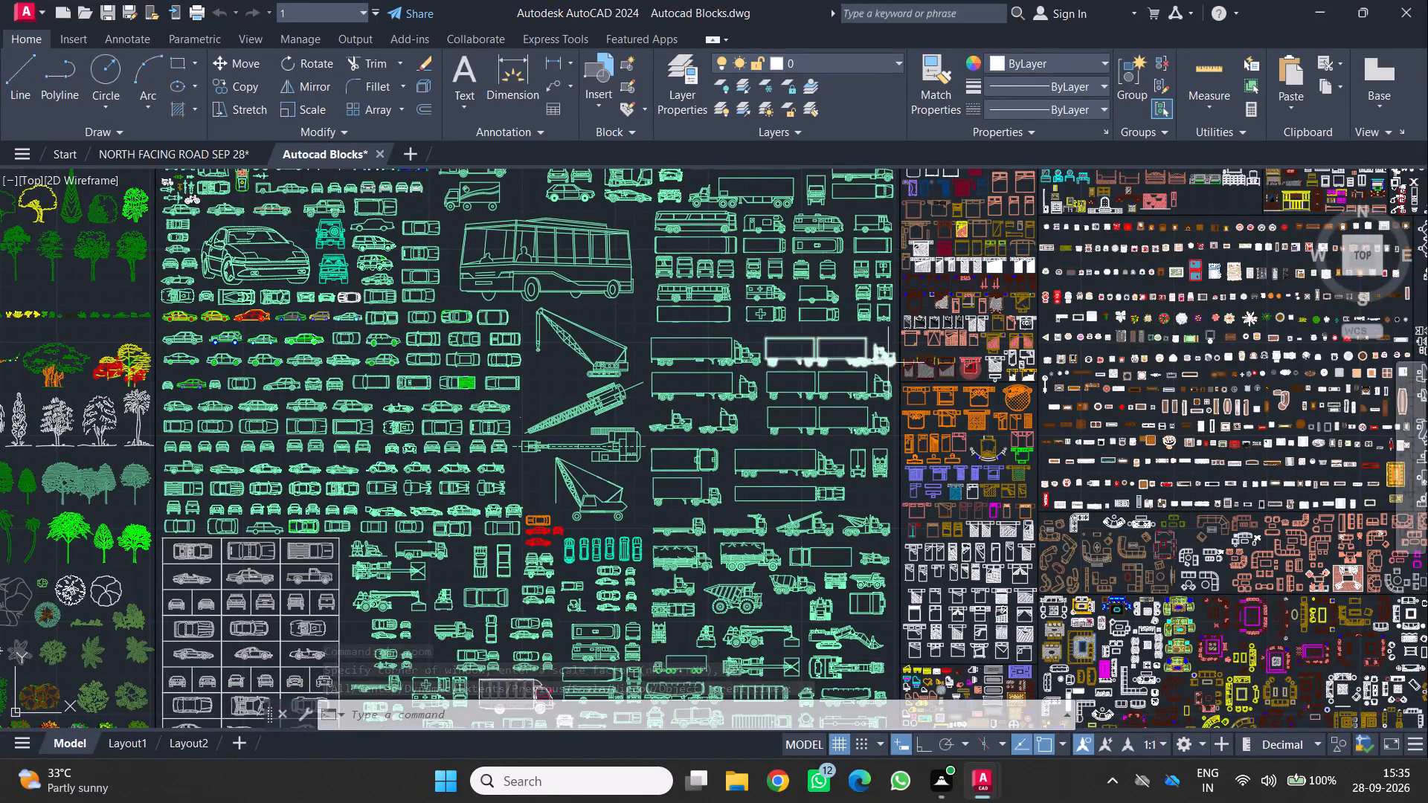
middle_click_drag(895, 365, 646, 449)
scroll(789, 322, "up", 2)
scroll(689, 400, "up", 2)
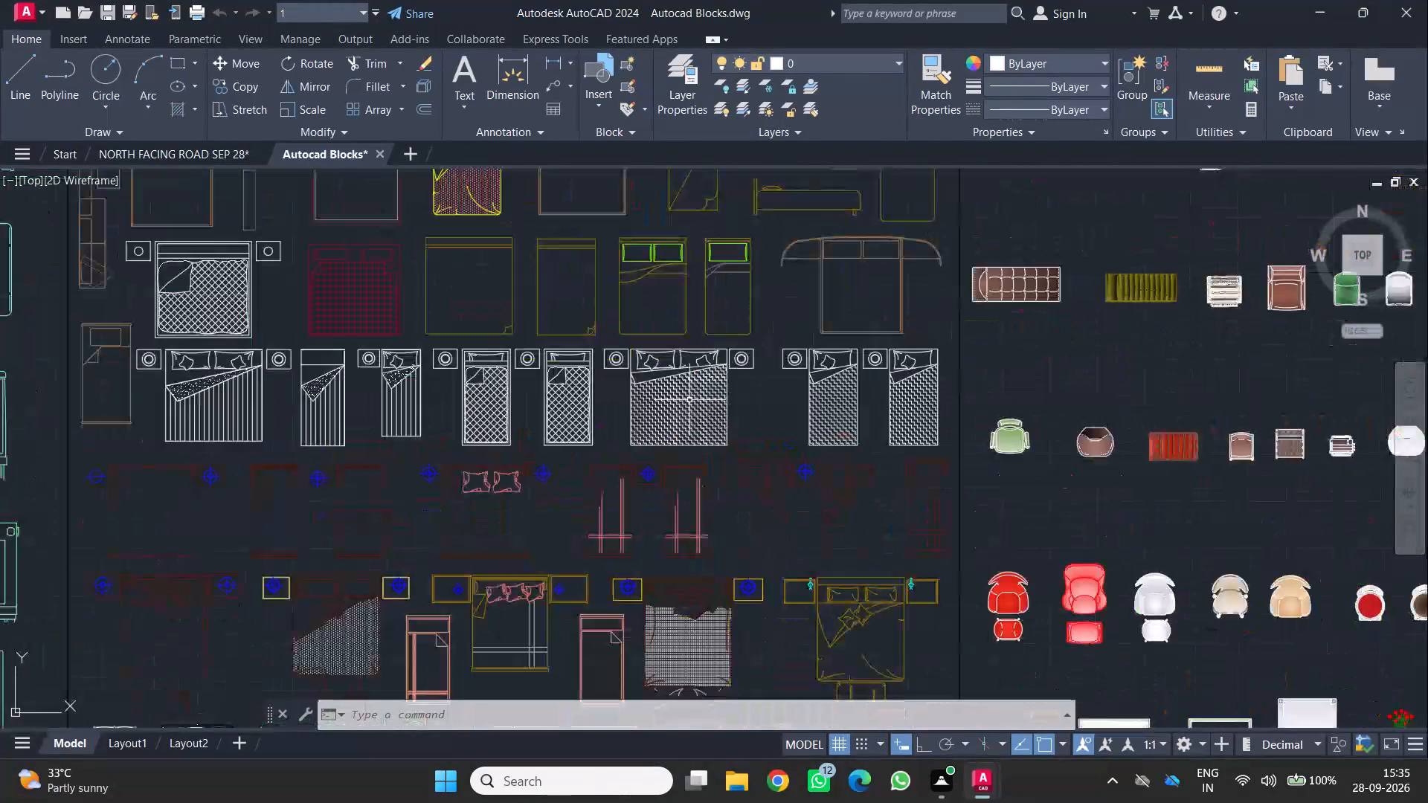
scroll(635, 387, "down", 2)
middle_click_drag(652, 294, 691, 520)
middle_click_drag(579, 325, 631, 456)
Copy the white double bed with two pillows and folded blanket into the NORTH FACING ROAD SEP 28 drawing, outside the plot's west boundary.
scroll(631, 456, "up", 1)
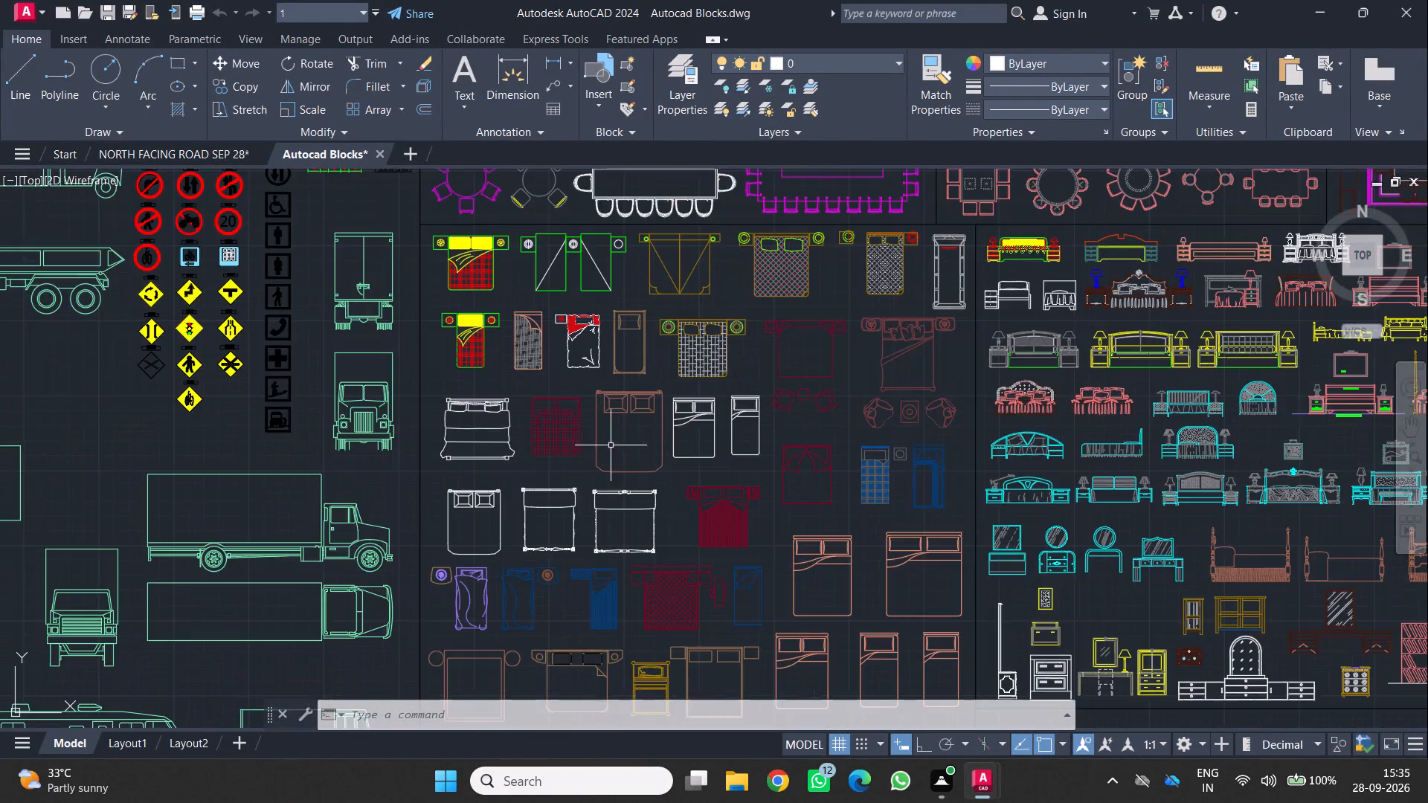
scroll(605, 442, "up", 1)
scroll(702, 393, "up", 1)
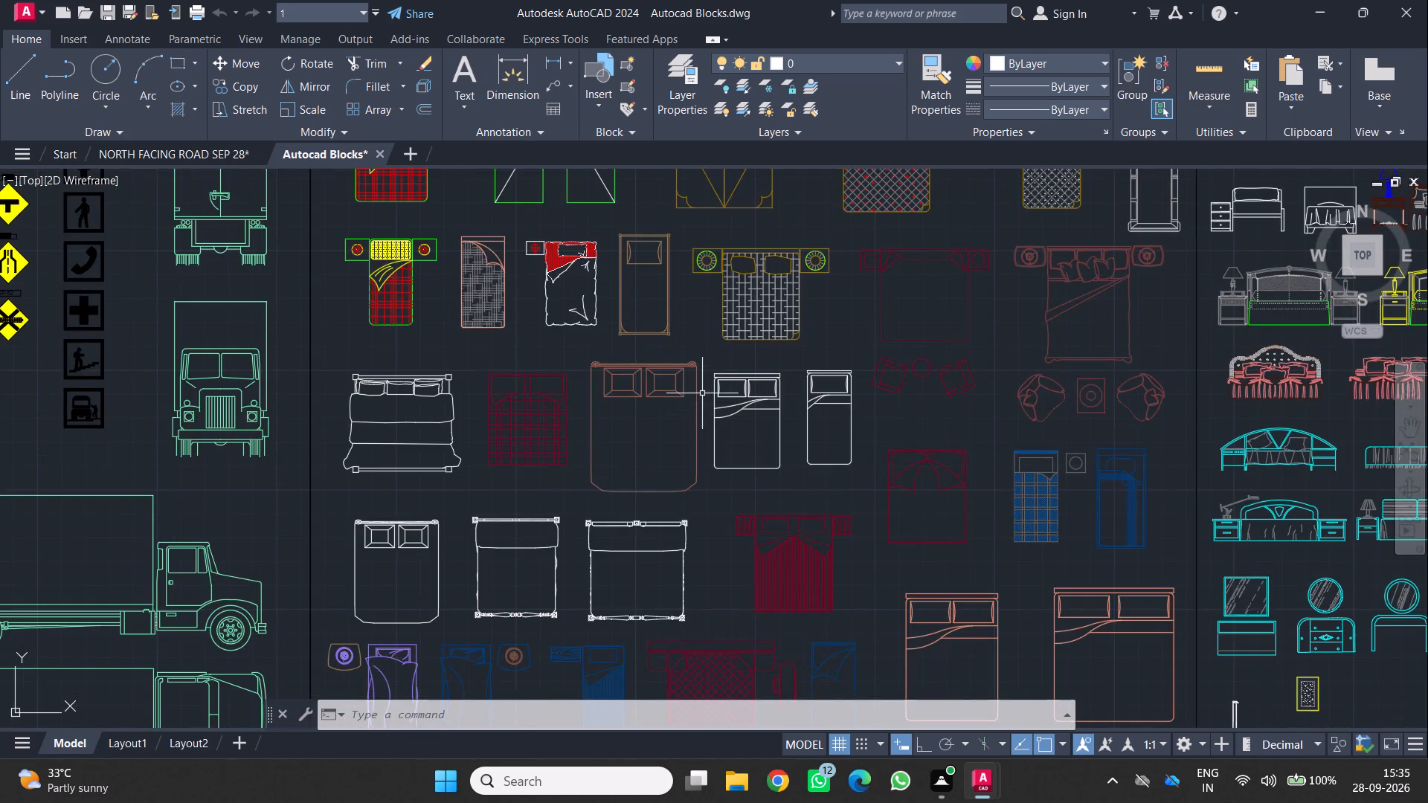
left_click(701, 344)
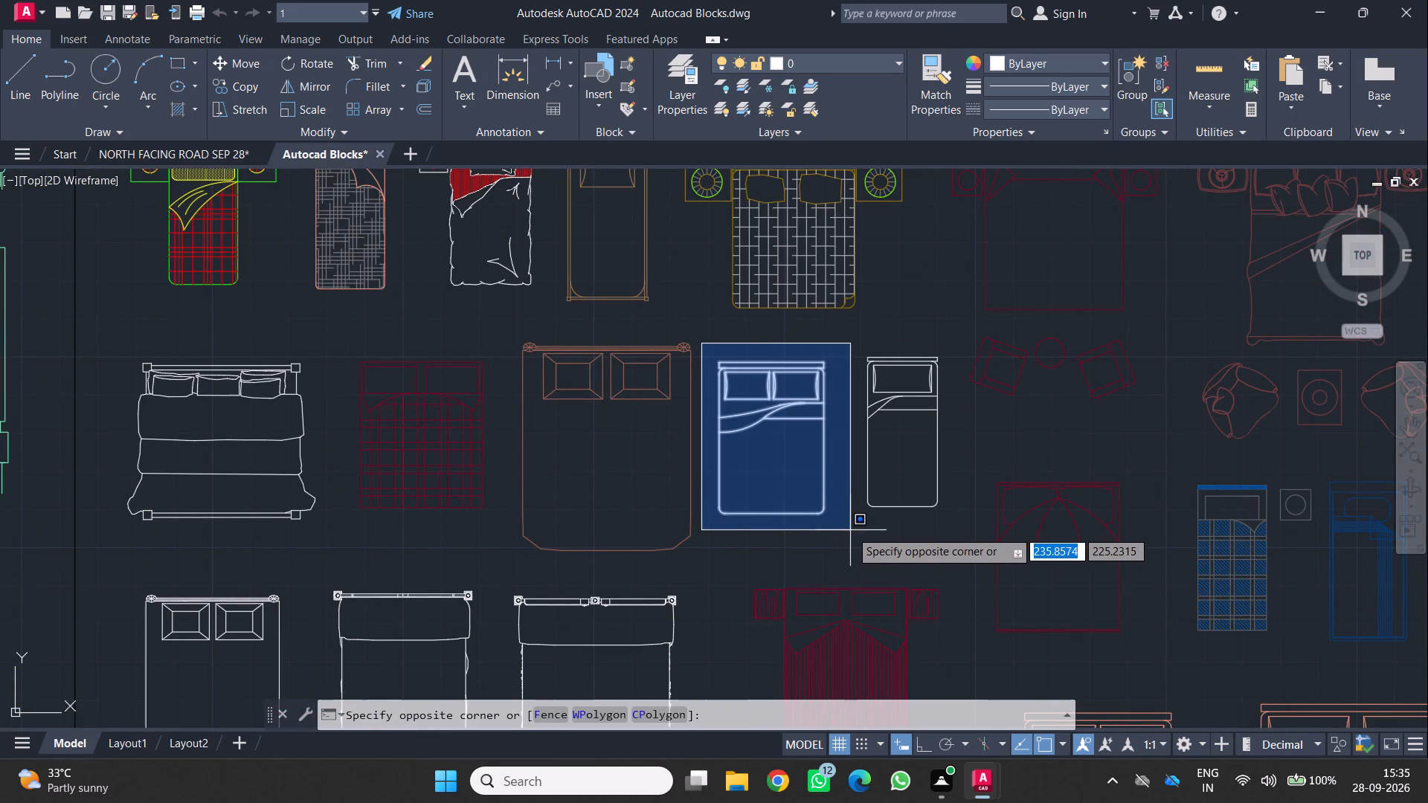
left_click(837, 526)
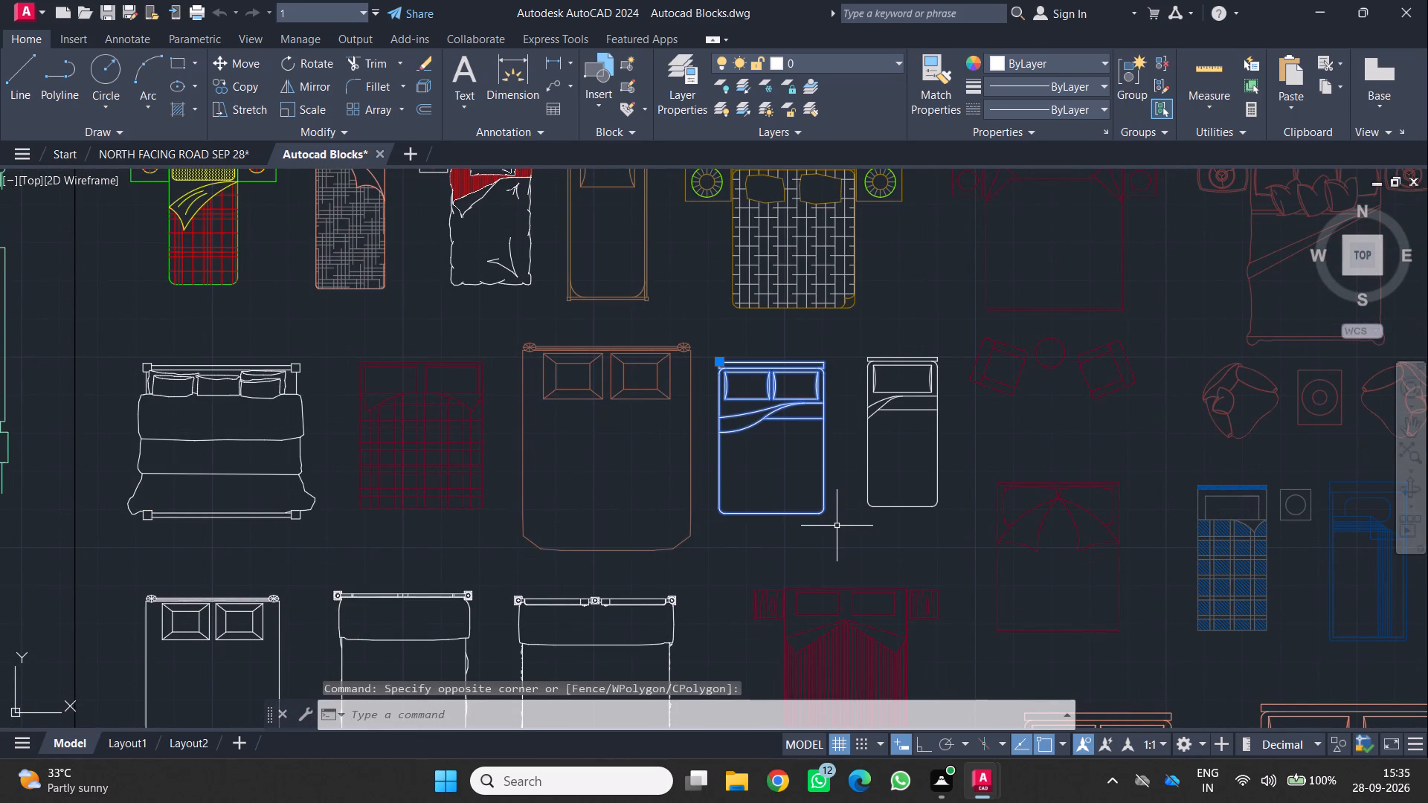
key("ctrl+c")
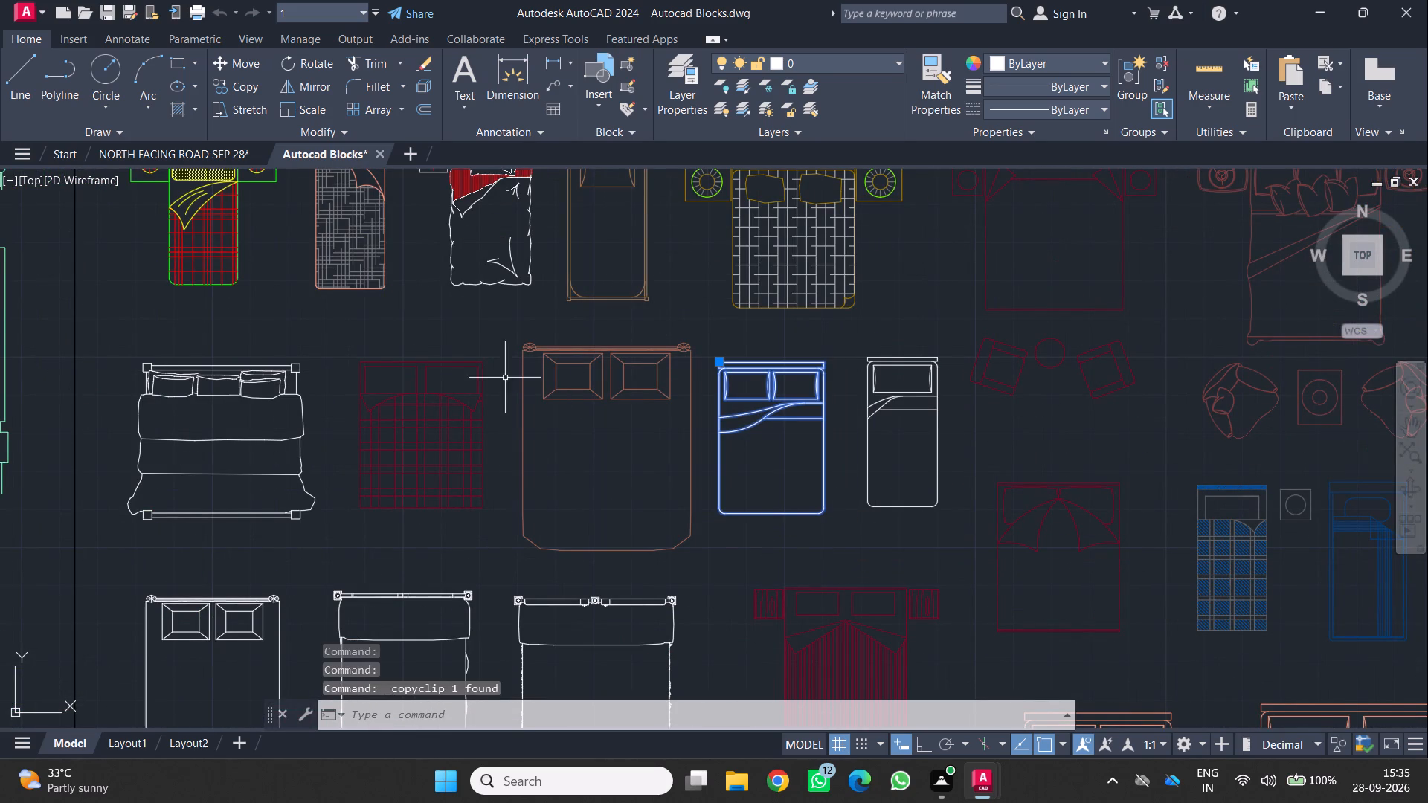
left_click(142, 149)
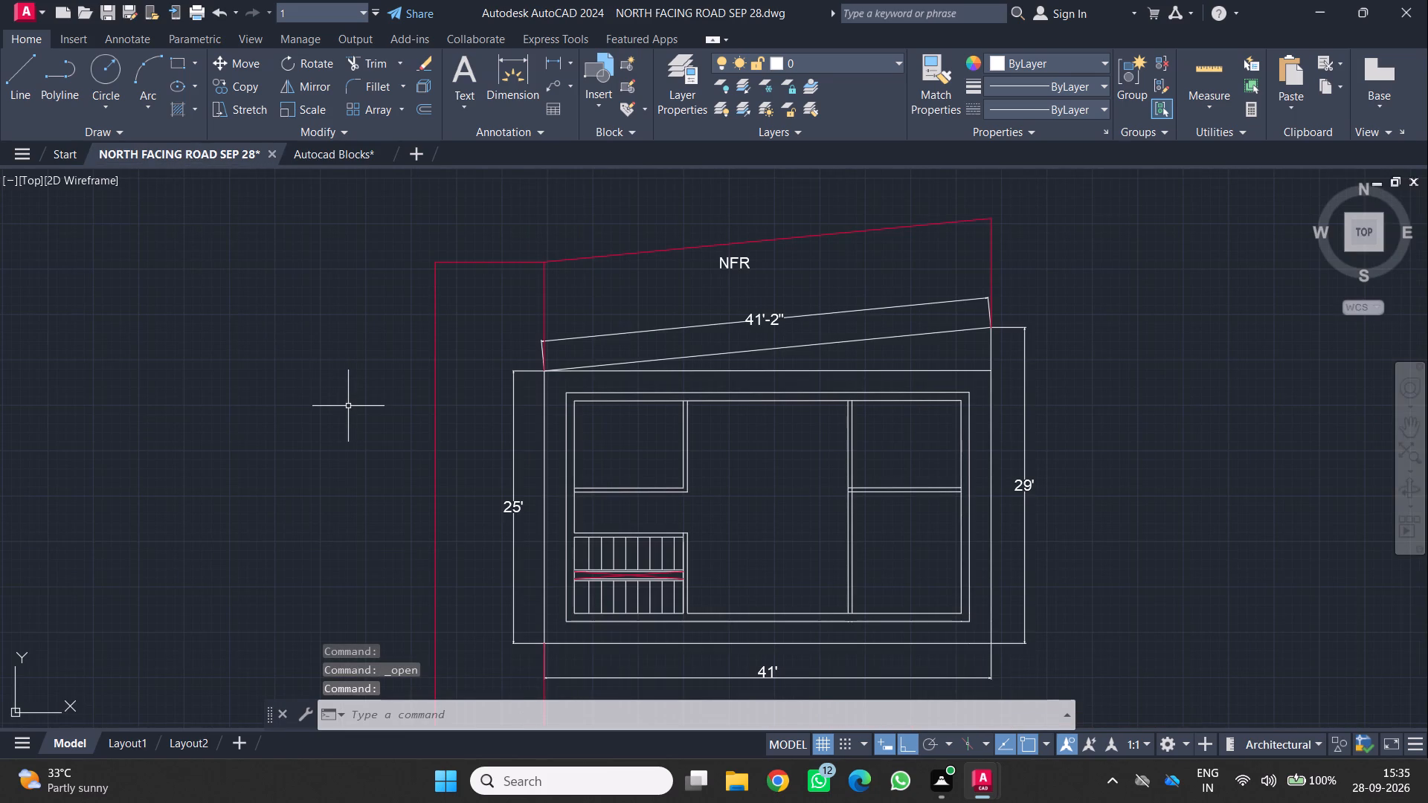
key("ctrl+v")
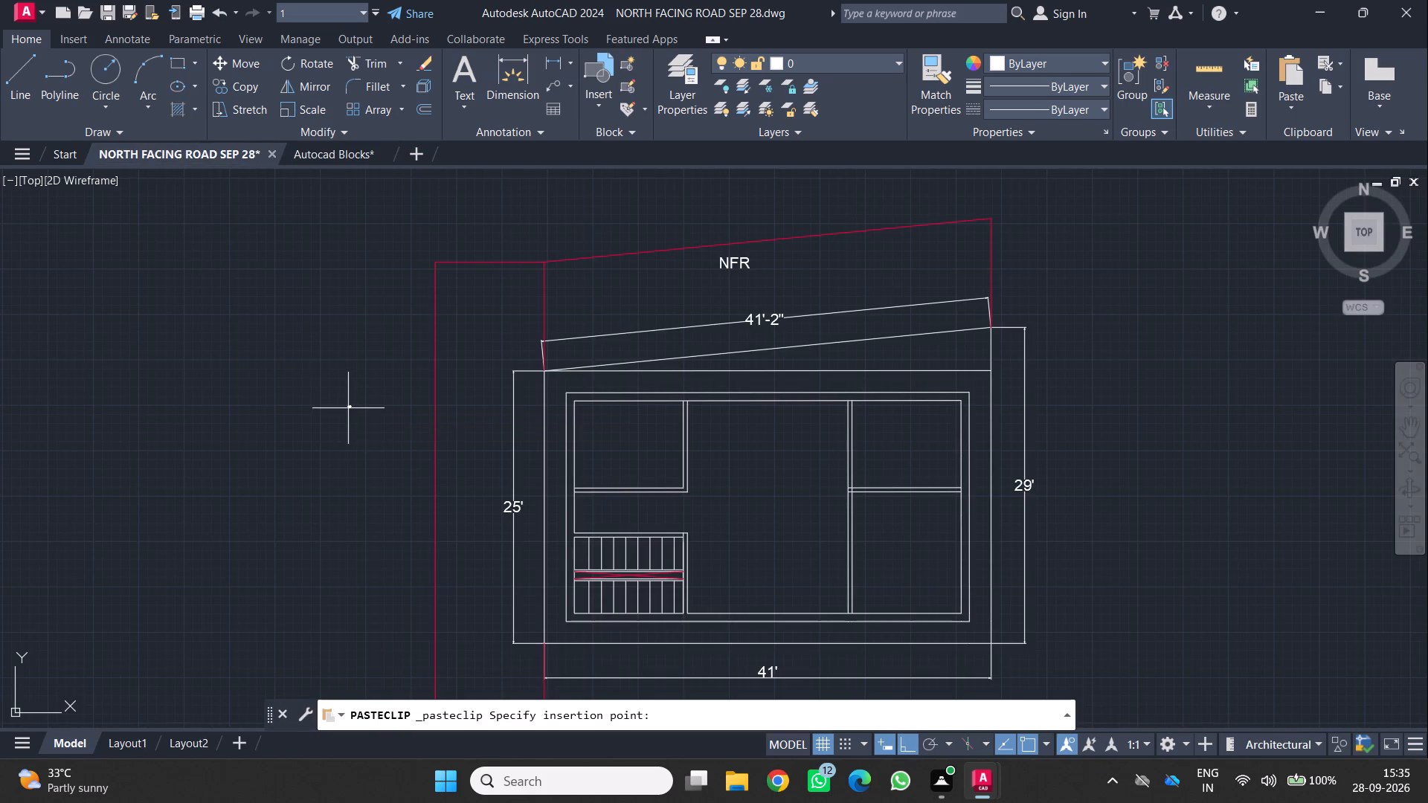
left_click(348, 408)
Scale up the tiny pasted double bed freehand from a base point on its edge and compare it with the house plan.
scroll(373, 430, "up", 2)
middle_click_drag(373, 430, 423, 398)
middle_click(424, 397)
middle_click(425, 396)
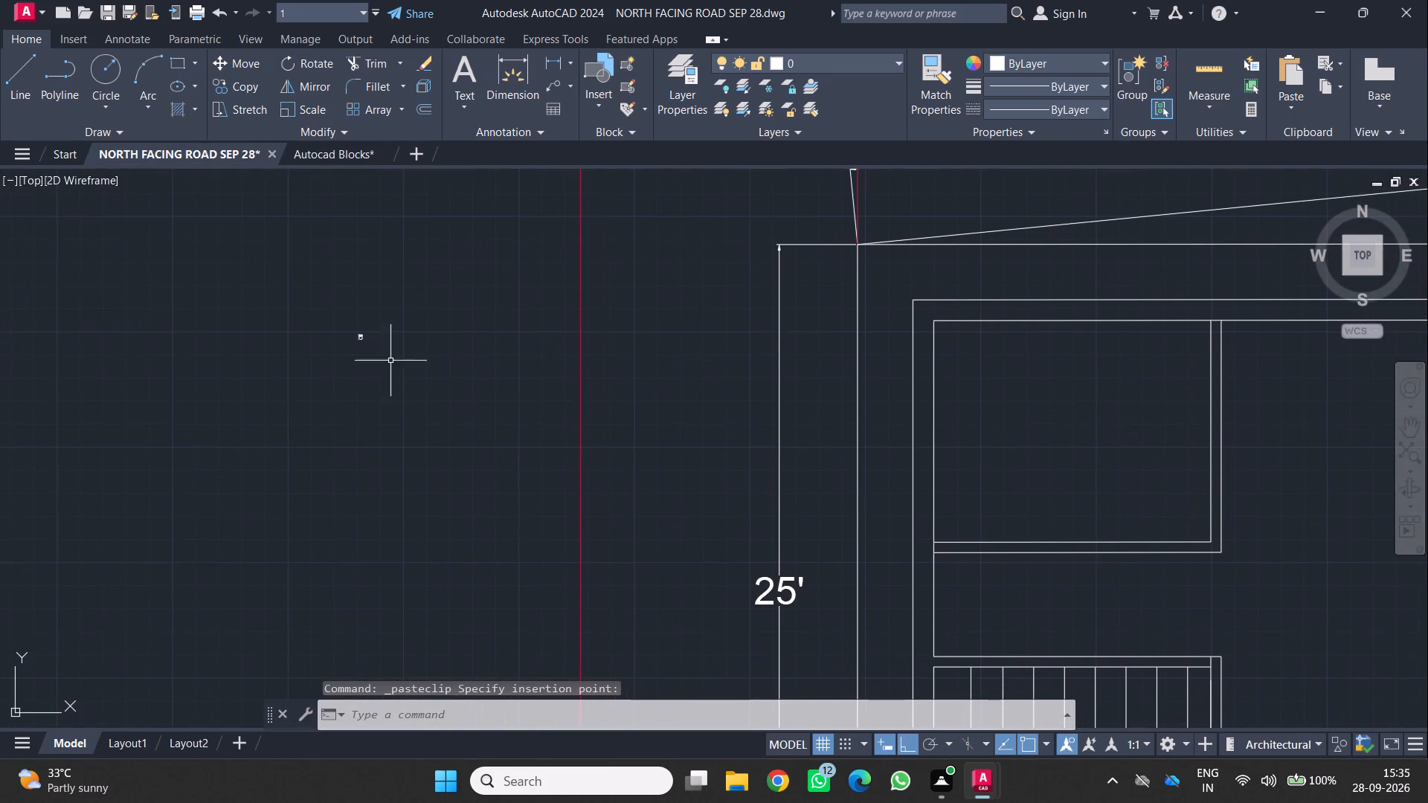
scroll(332, 317, "up", 2)
left_click(353, 325)
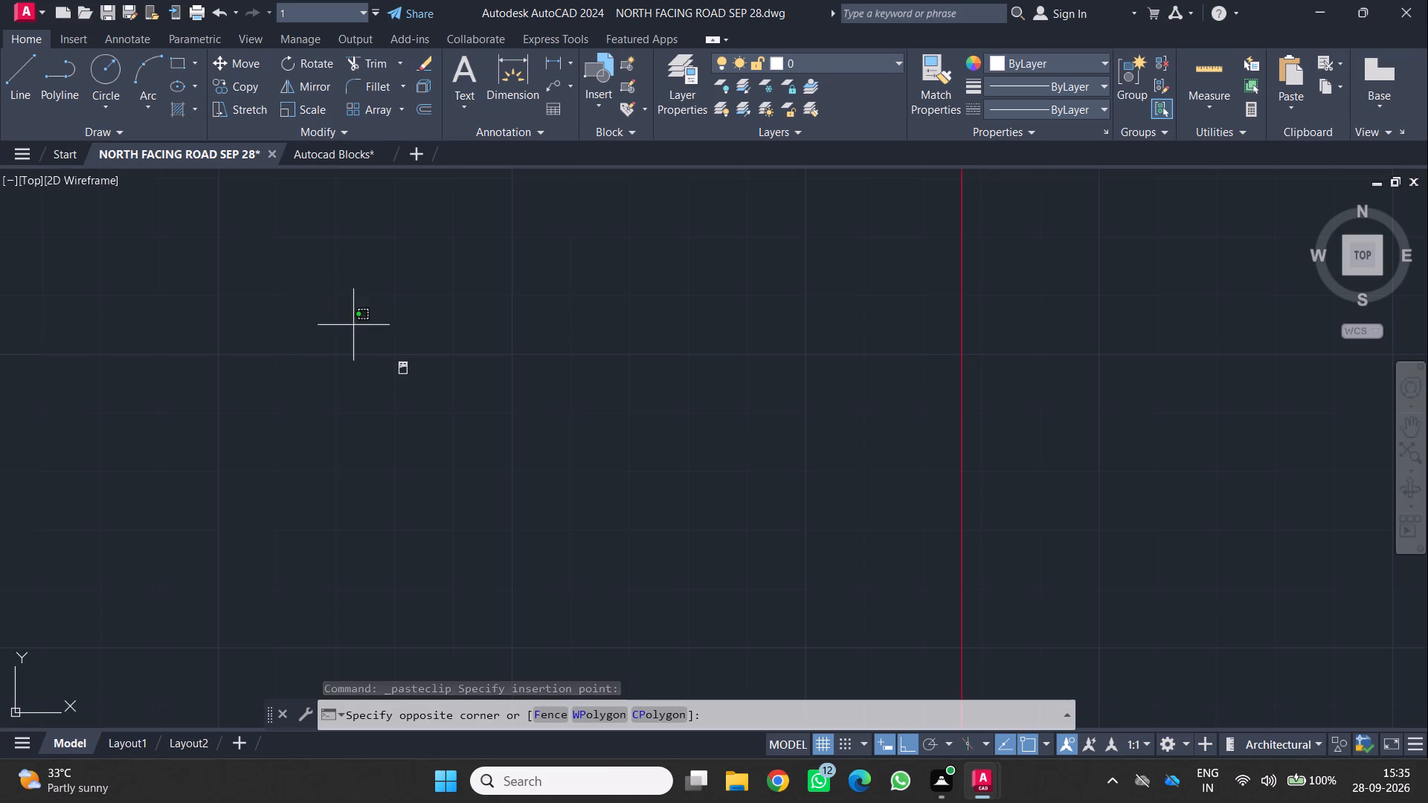
left_click(431, 436)
type("SC")
key("Return")
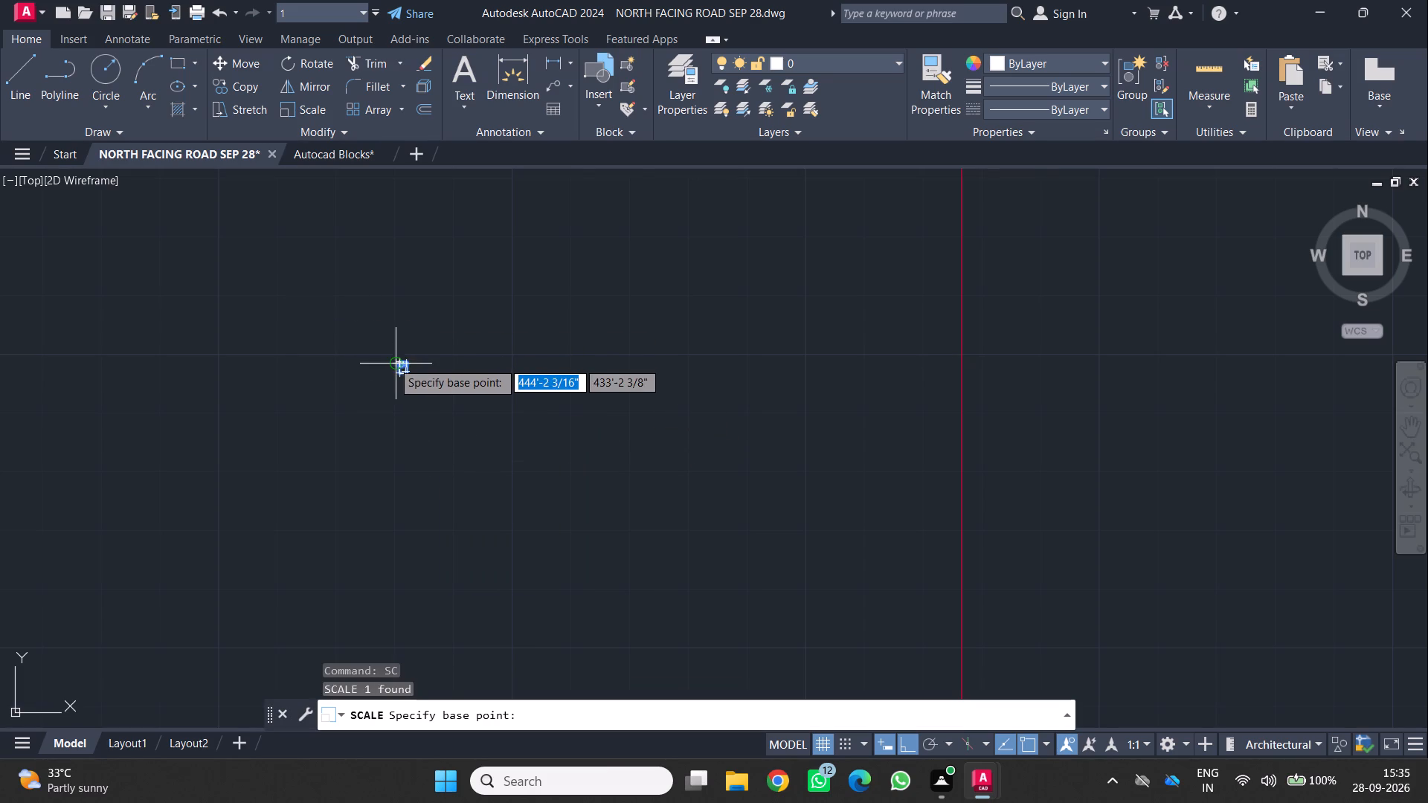
left_click(399, 370)
left_click(474, 266)
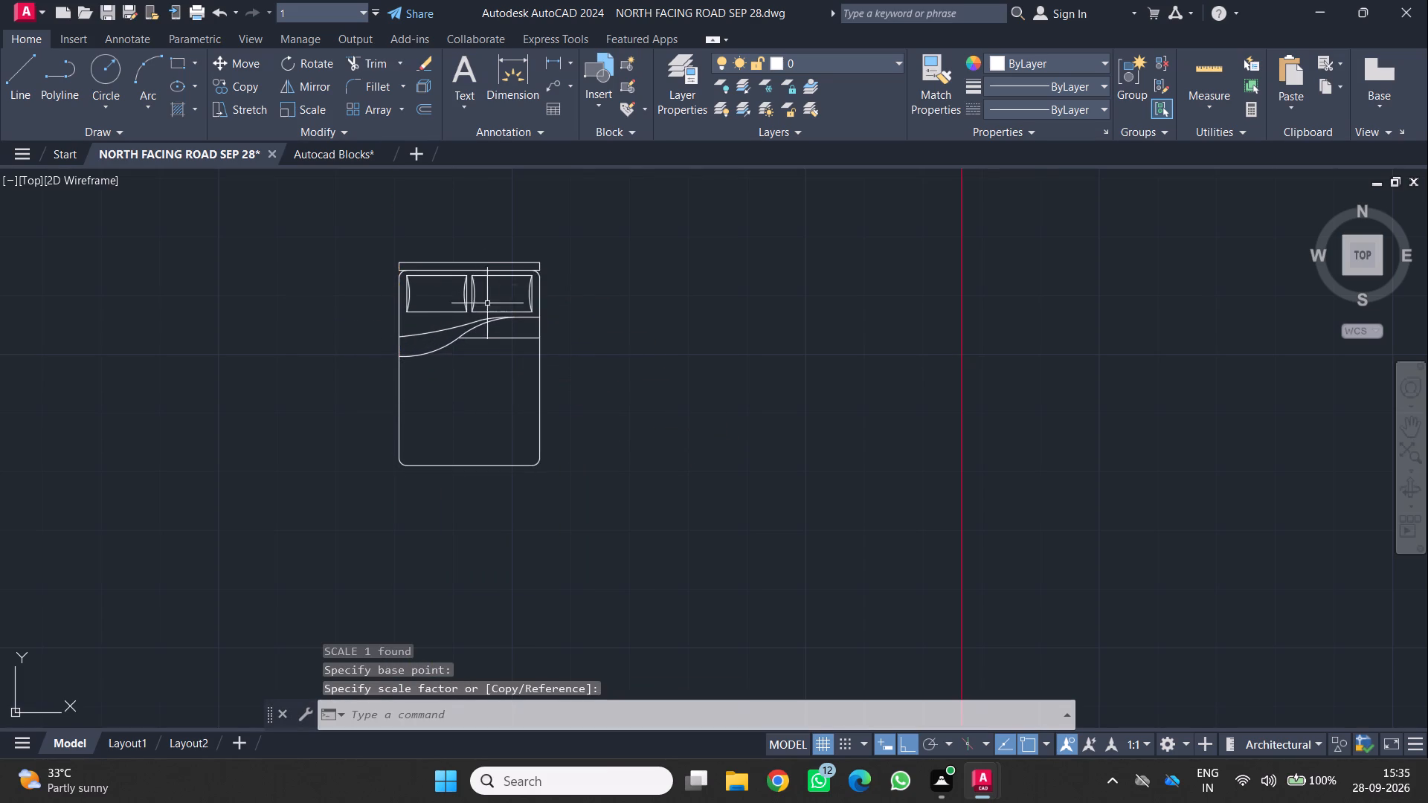
scroll(491, 348, "down", 3)
middle_click_drag(479, 387, 370, 299)
middle_click(370, 299)
middle_click(370, 299)
middle_click(370, 308)
middle_click(370, 314)
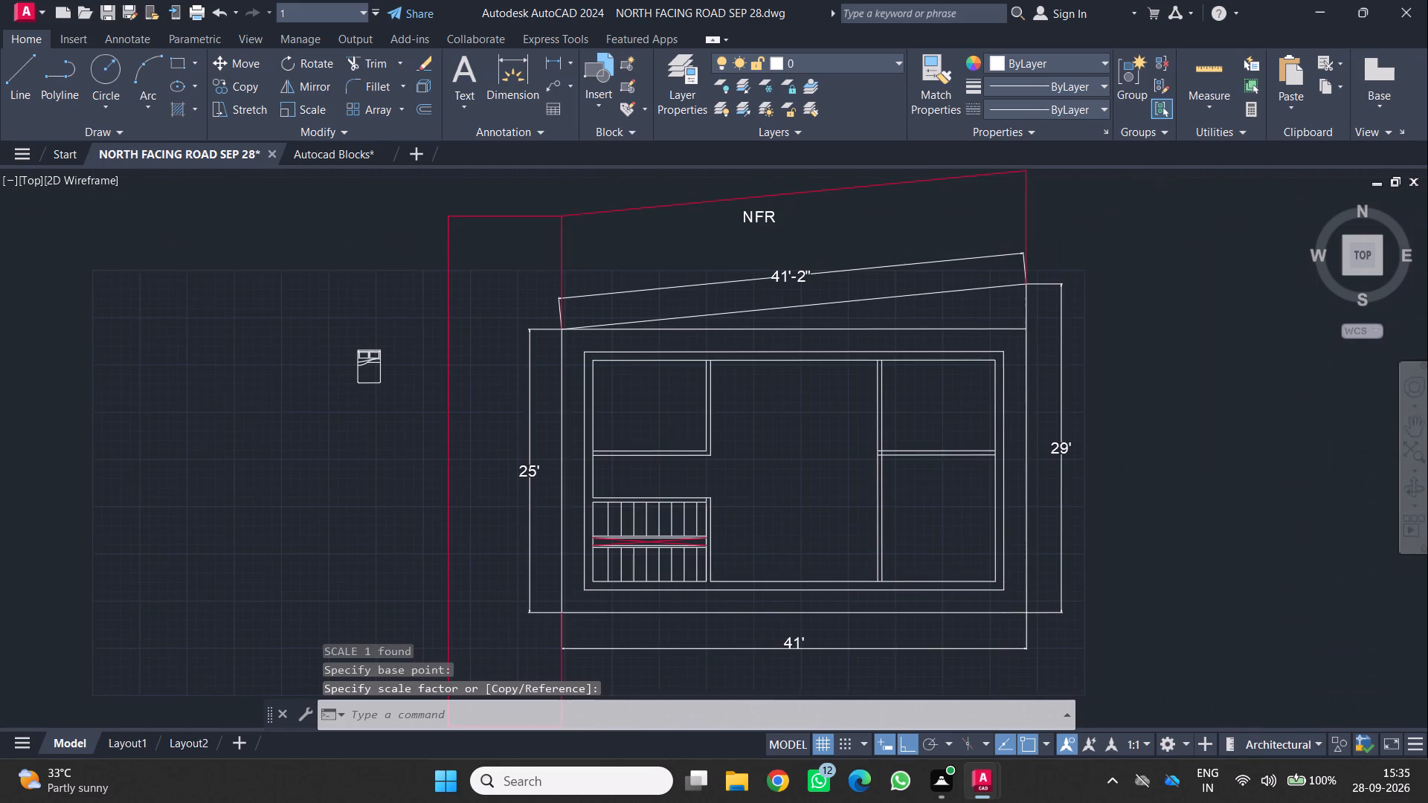
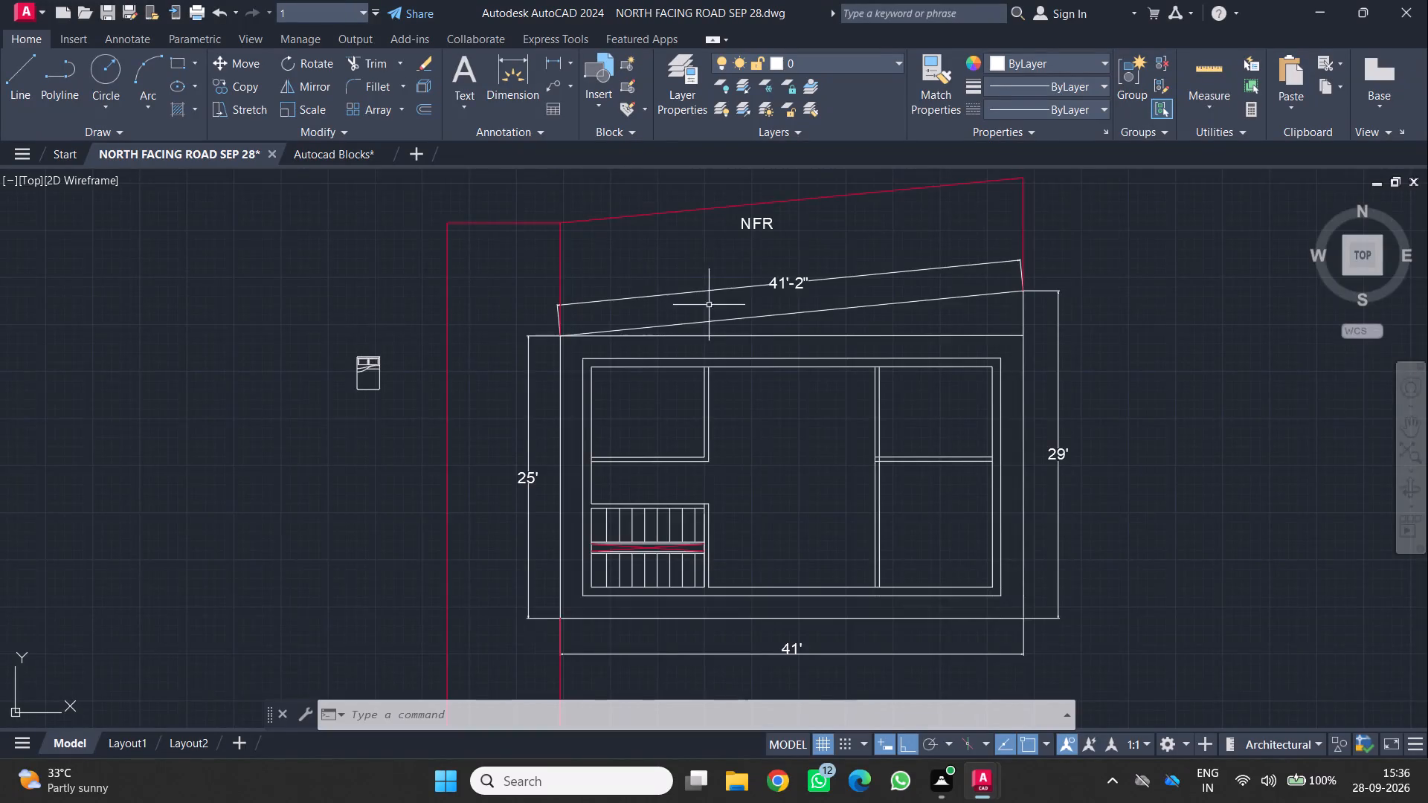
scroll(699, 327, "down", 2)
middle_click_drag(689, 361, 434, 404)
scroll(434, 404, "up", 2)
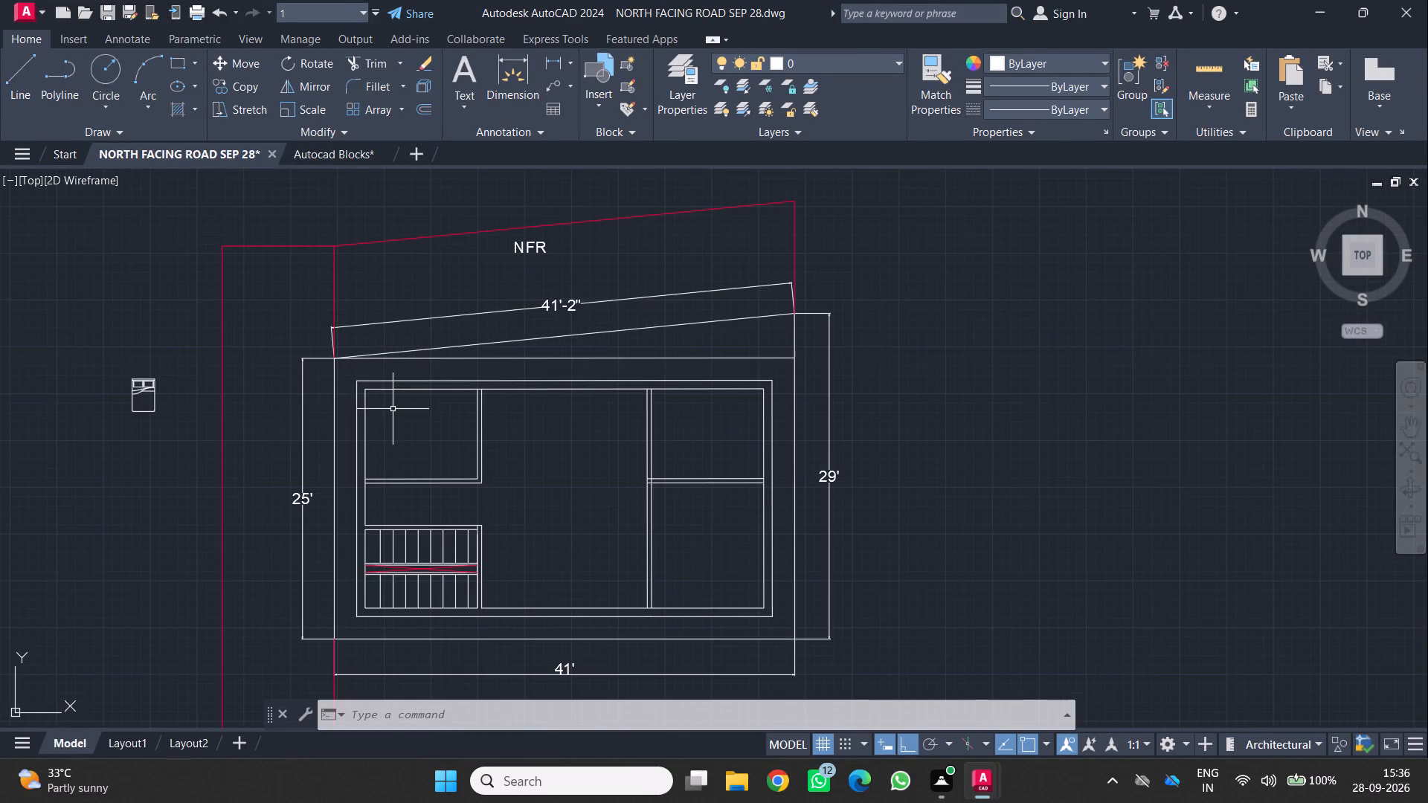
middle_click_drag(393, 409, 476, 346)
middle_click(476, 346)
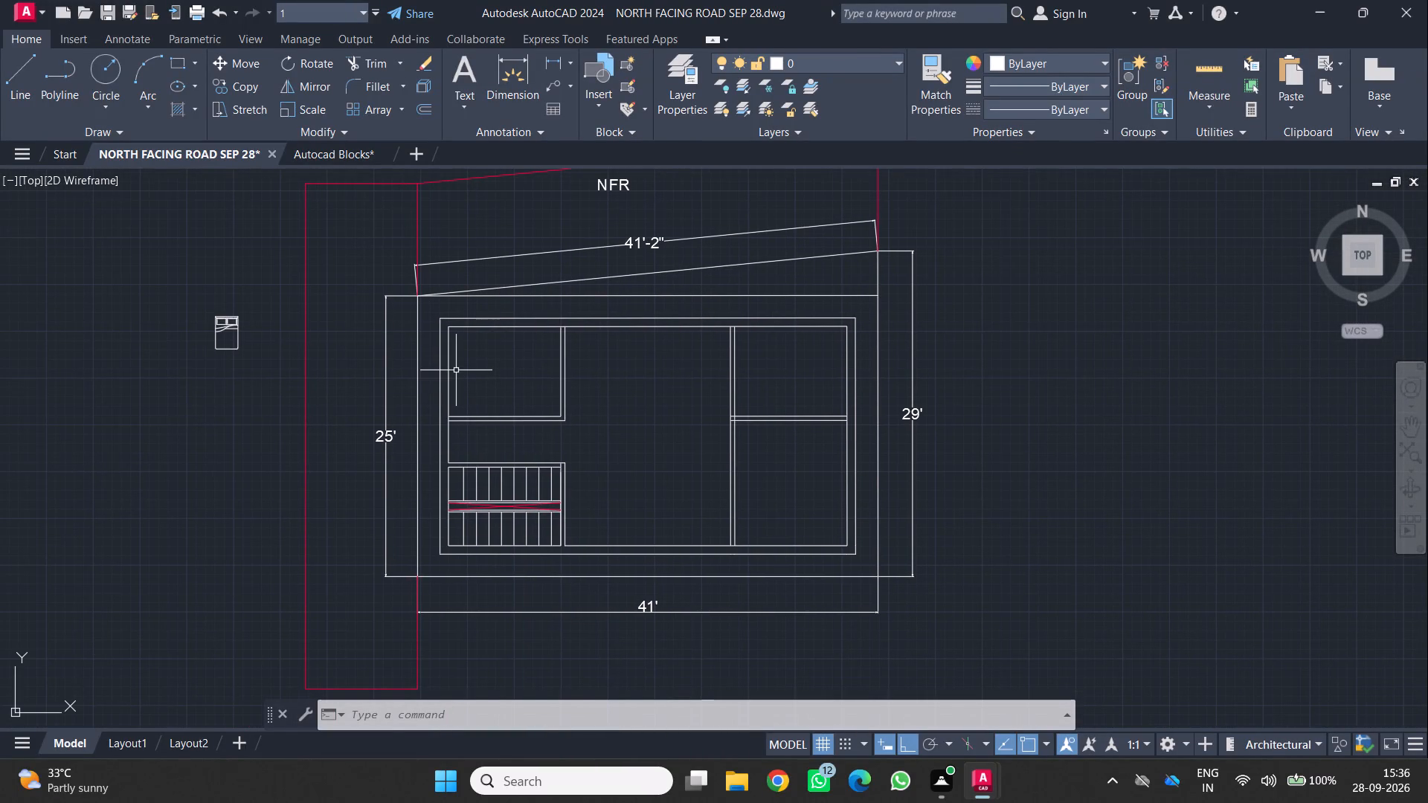
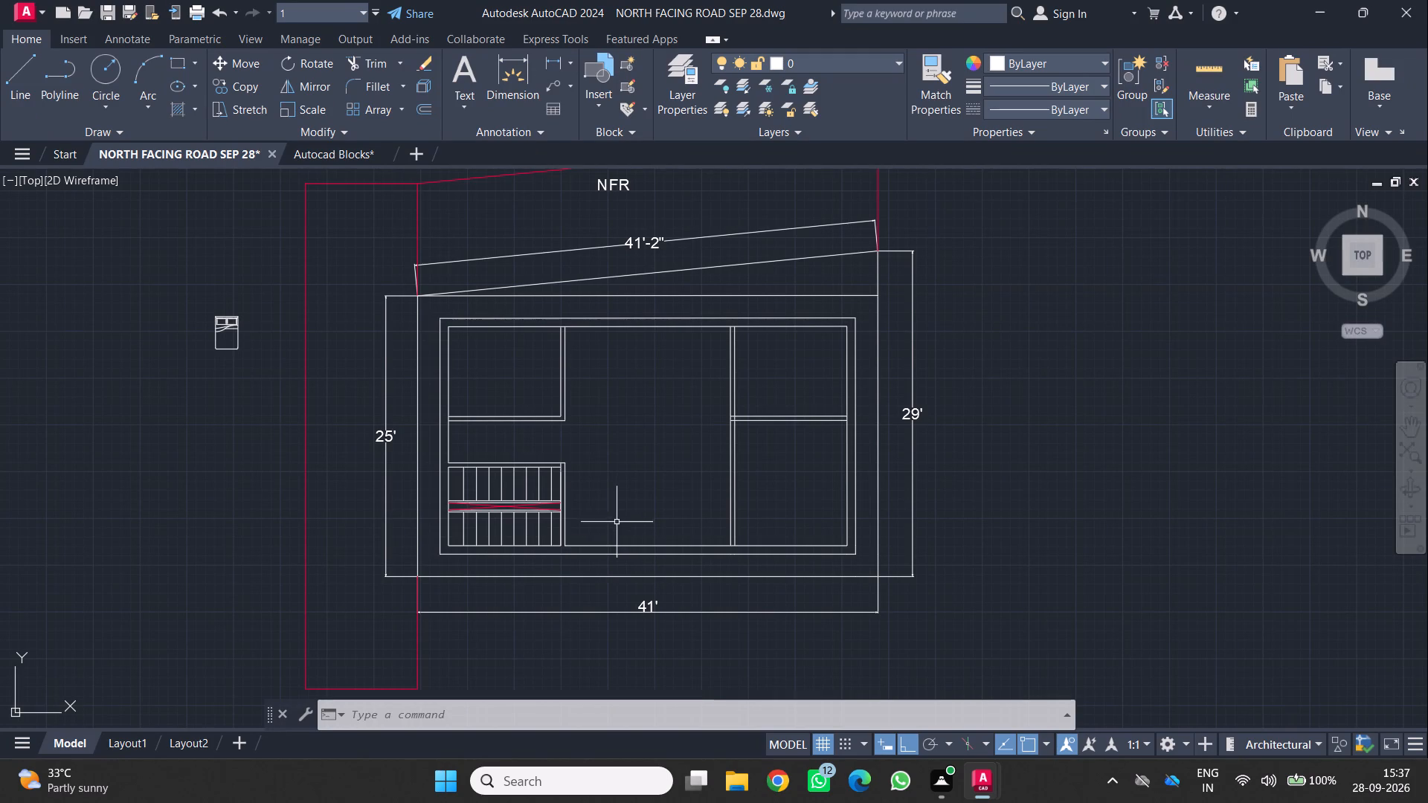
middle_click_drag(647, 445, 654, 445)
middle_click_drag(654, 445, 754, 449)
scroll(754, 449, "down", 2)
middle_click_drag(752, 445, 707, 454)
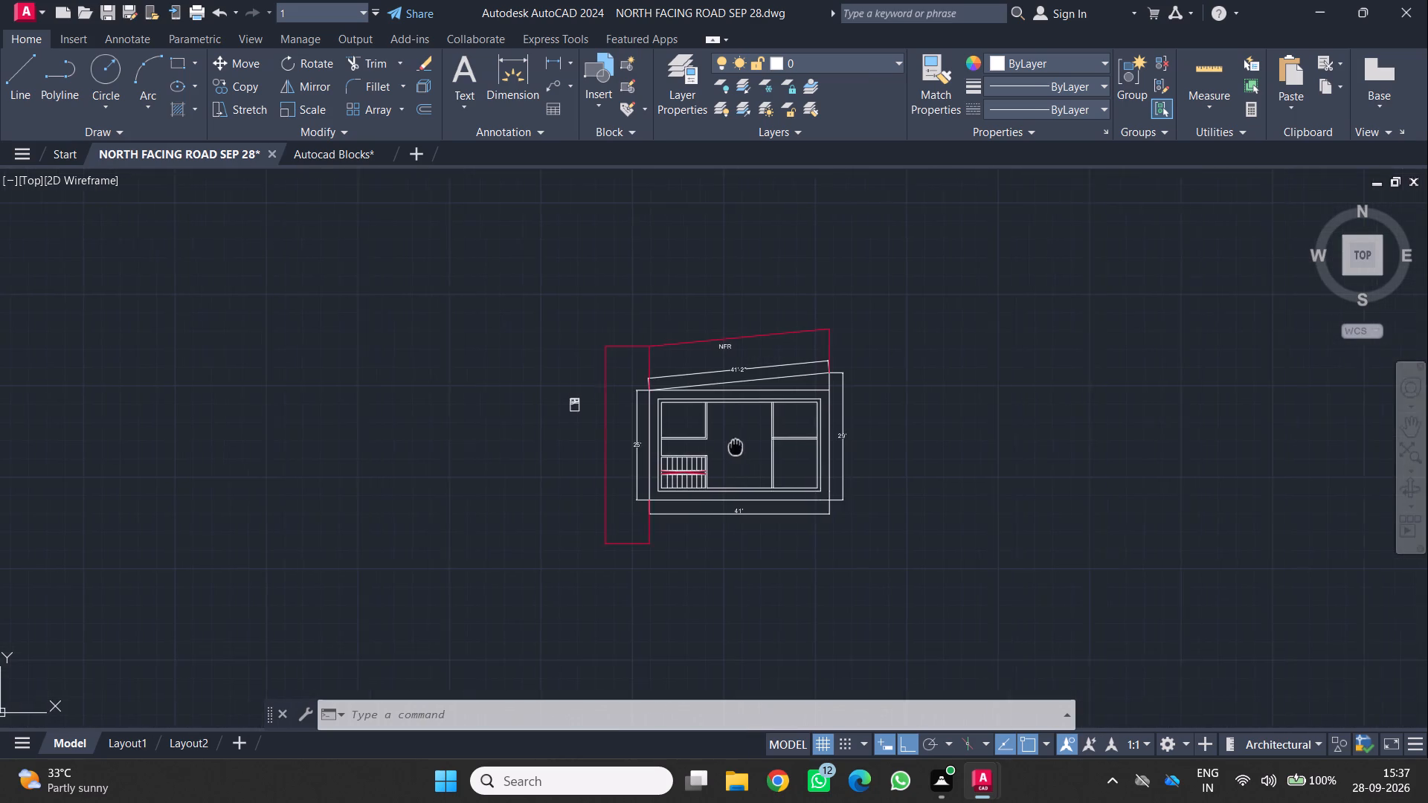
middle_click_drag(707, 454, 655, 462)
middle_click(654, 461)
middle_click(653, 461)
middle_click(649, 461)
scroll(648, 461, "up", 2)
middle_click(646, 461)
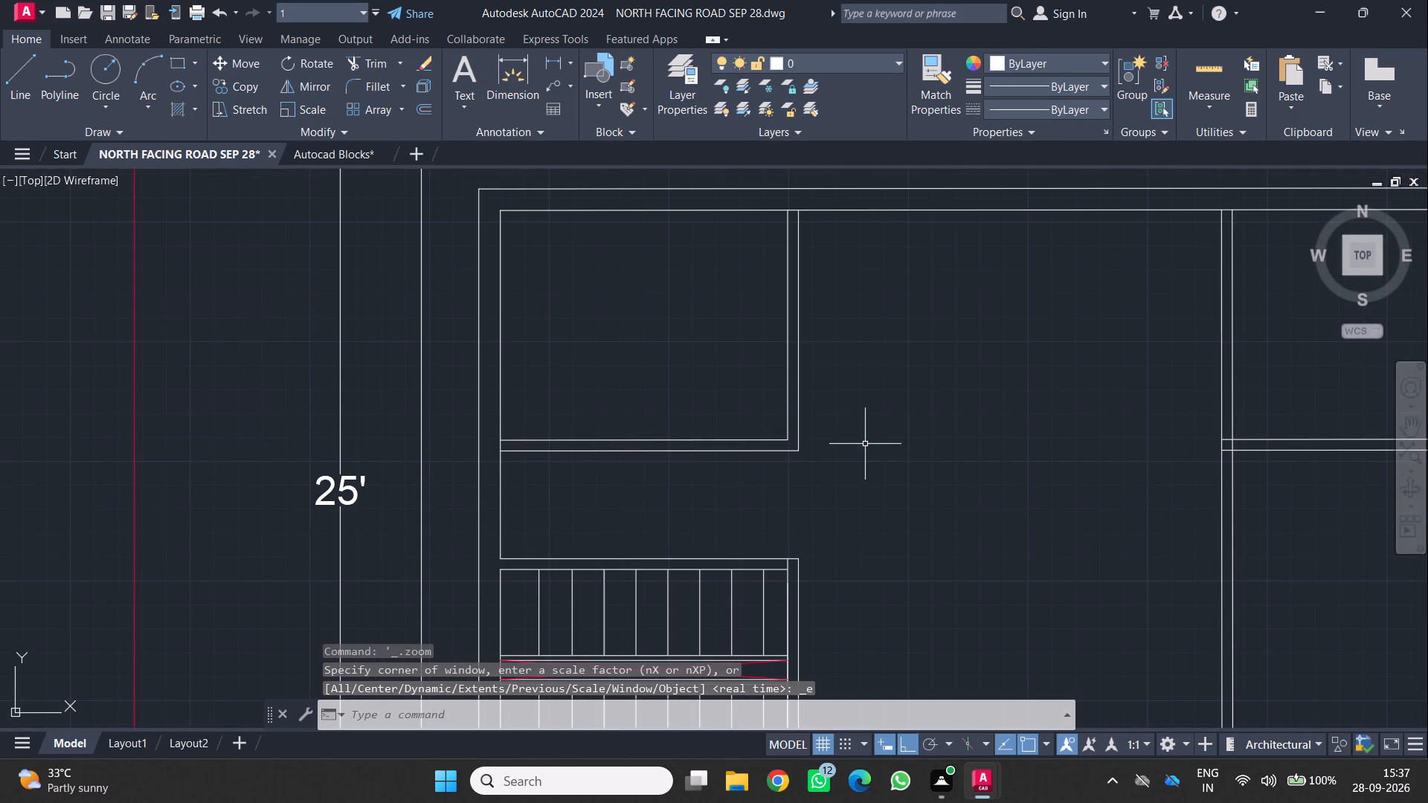
Copy the double bed from outside the plot into the northwest room of the house plan, with Ortho off.
scroll(836, 452, "down", 3)
scroll(756, 443, "up", 2)
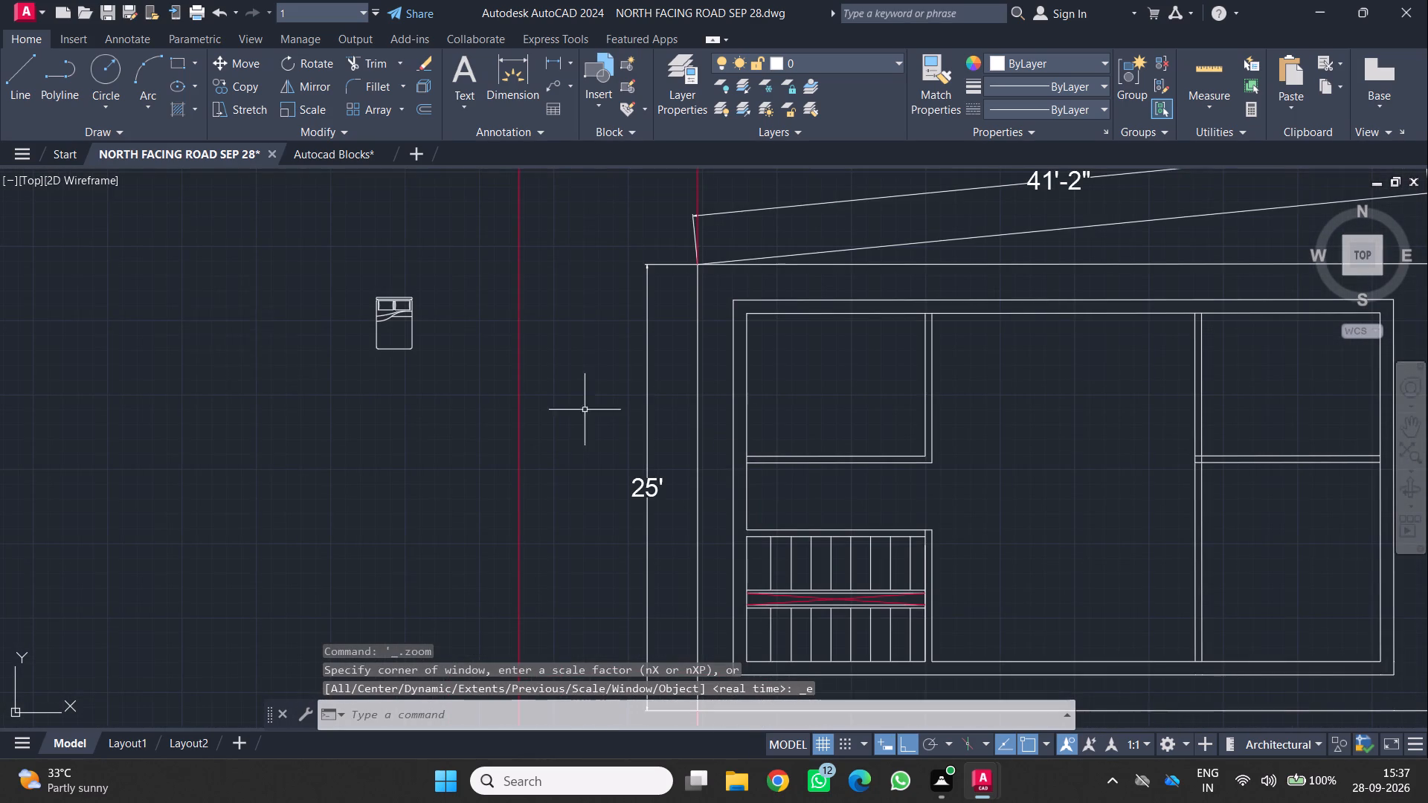
left_click(329, 278)
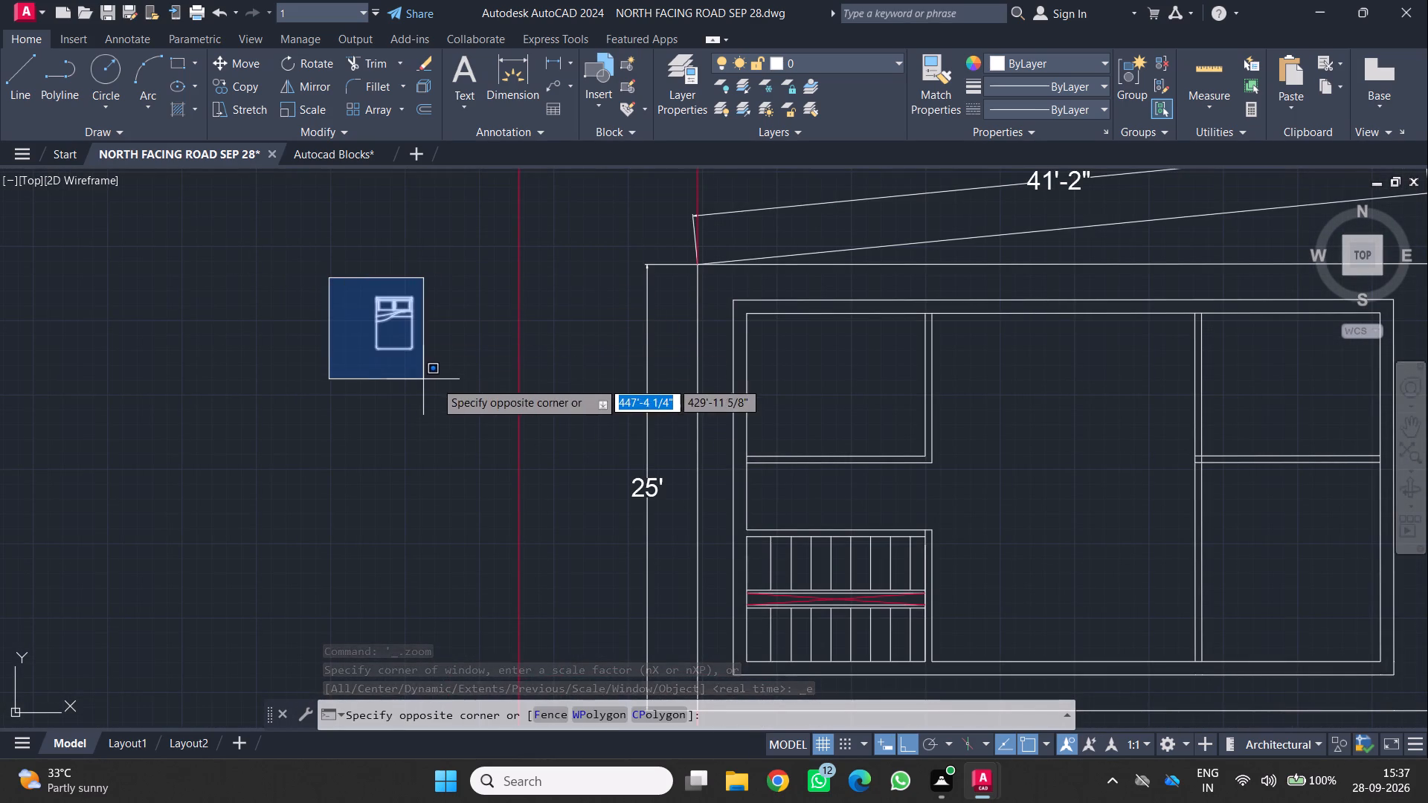
left_click(435, 381)
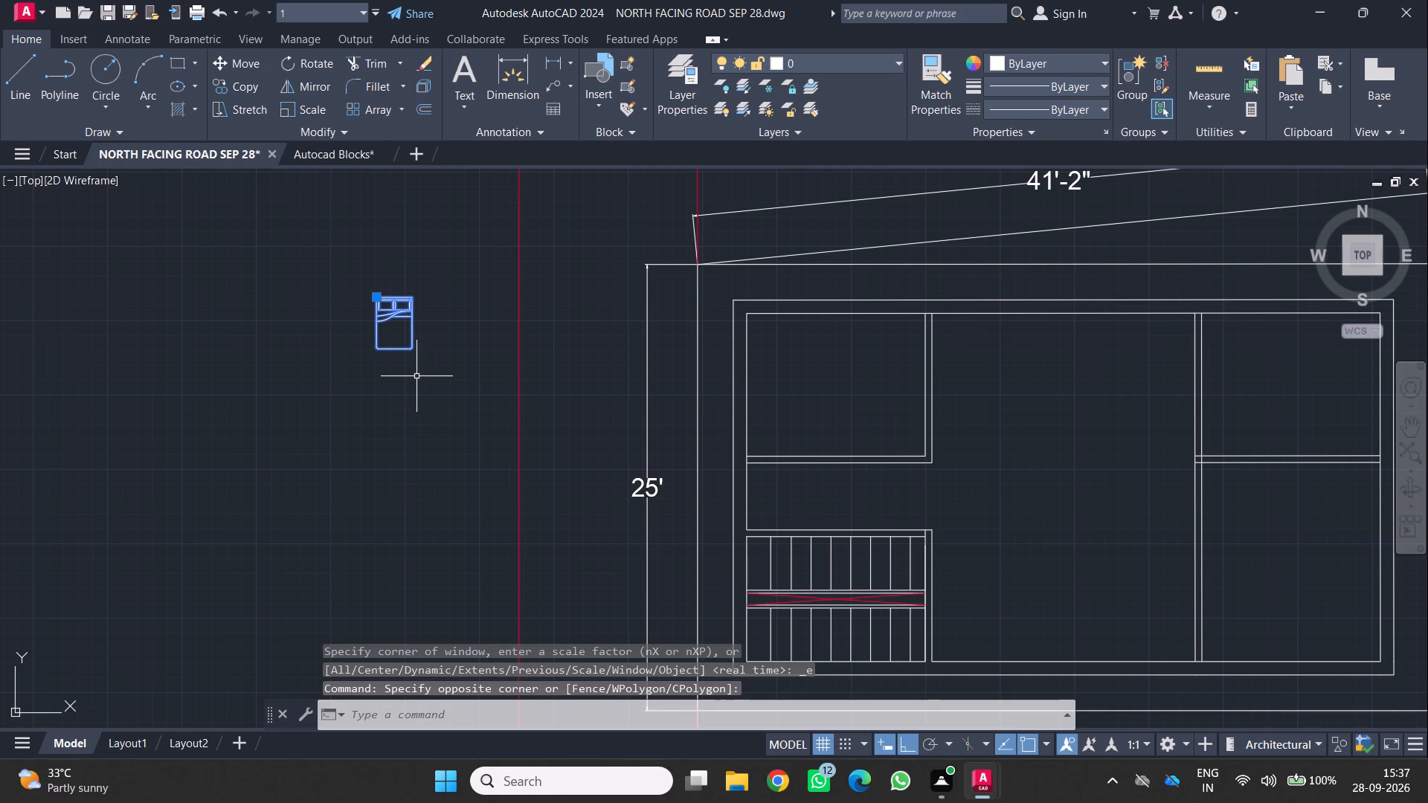
type("CO")
key("Return")
left_click(412, 343)
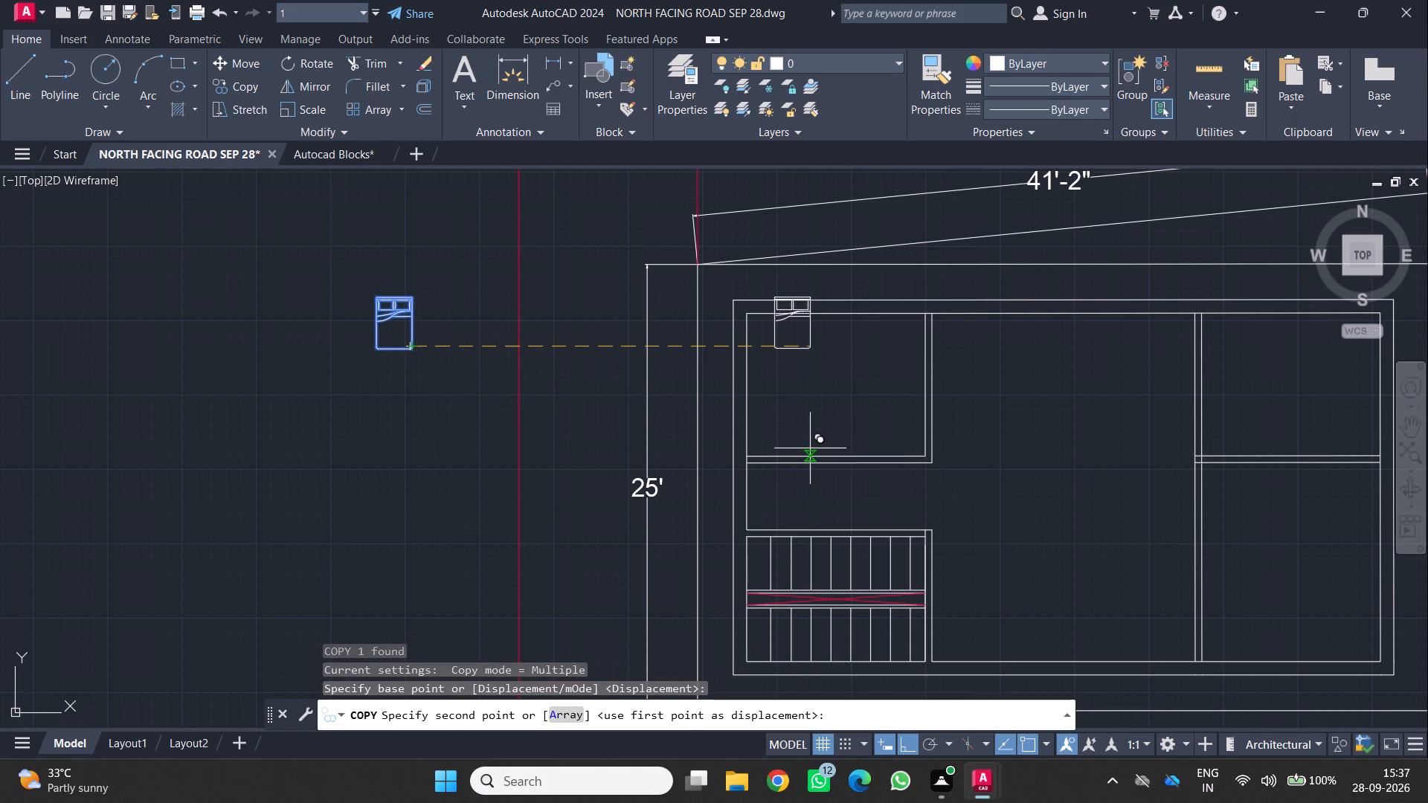
key("F8")
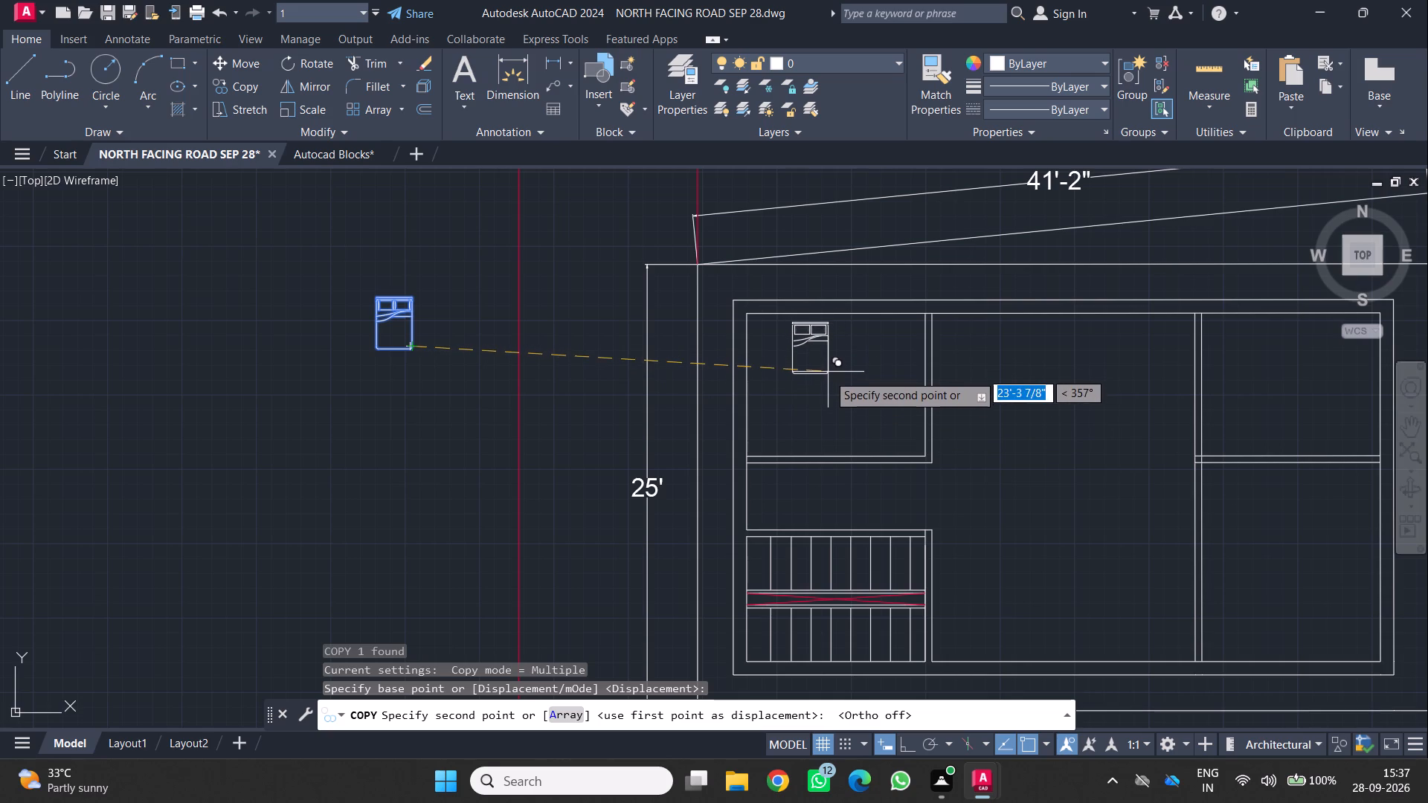
left_click(843, 403)
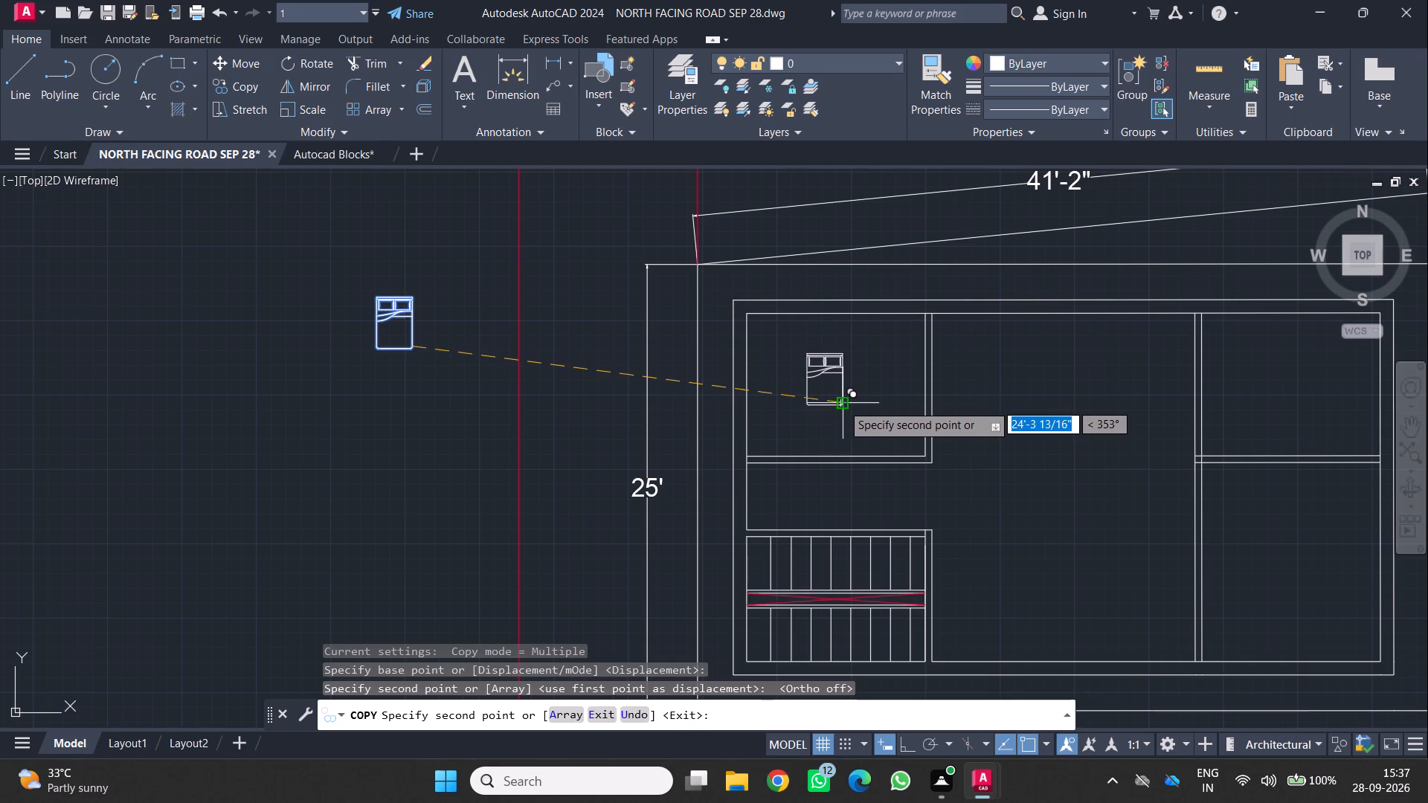
key("Return")
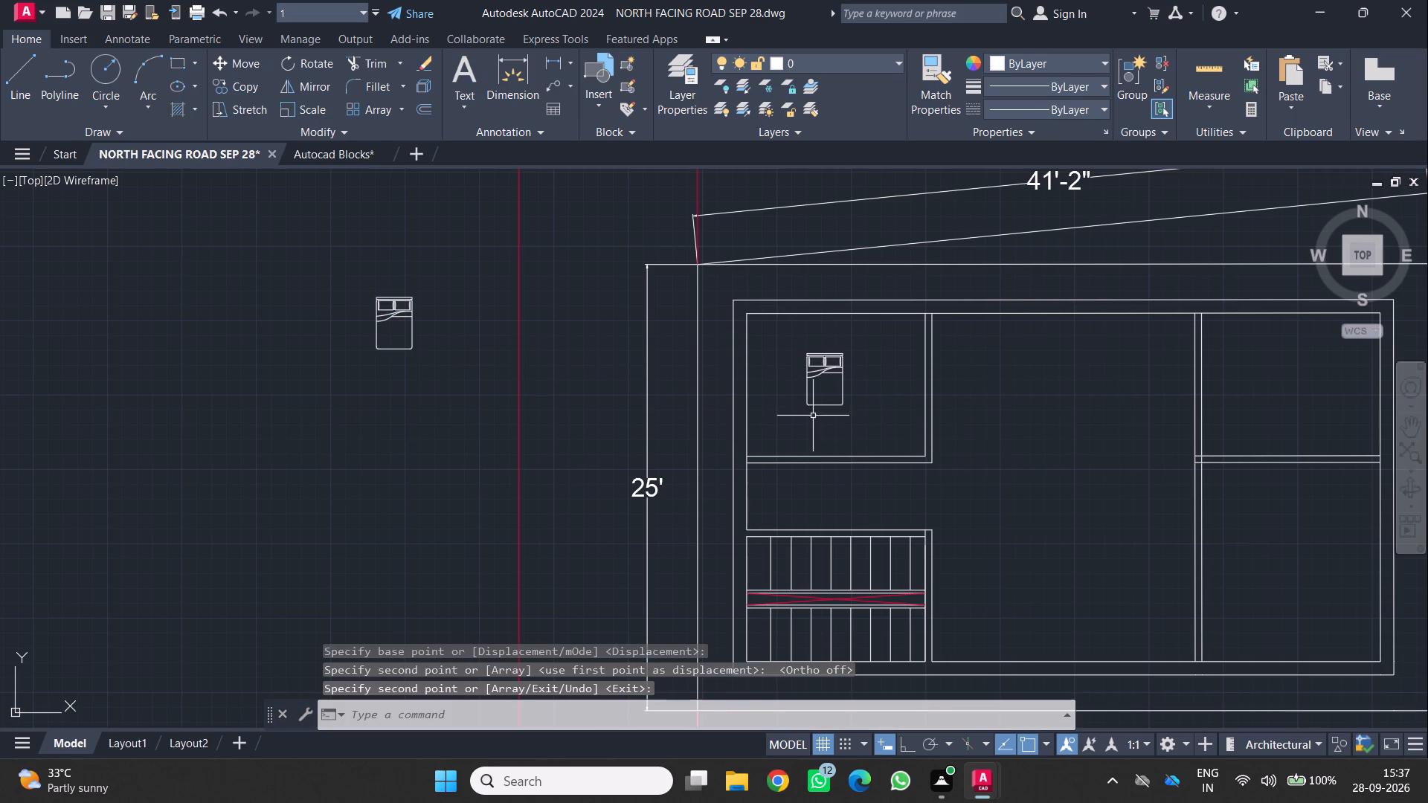
Rotate the copied bed 90° counterclockwise about its headboard corner so the headboard faces the west wall.
left_click(788, 342)
left_click(863, 422)
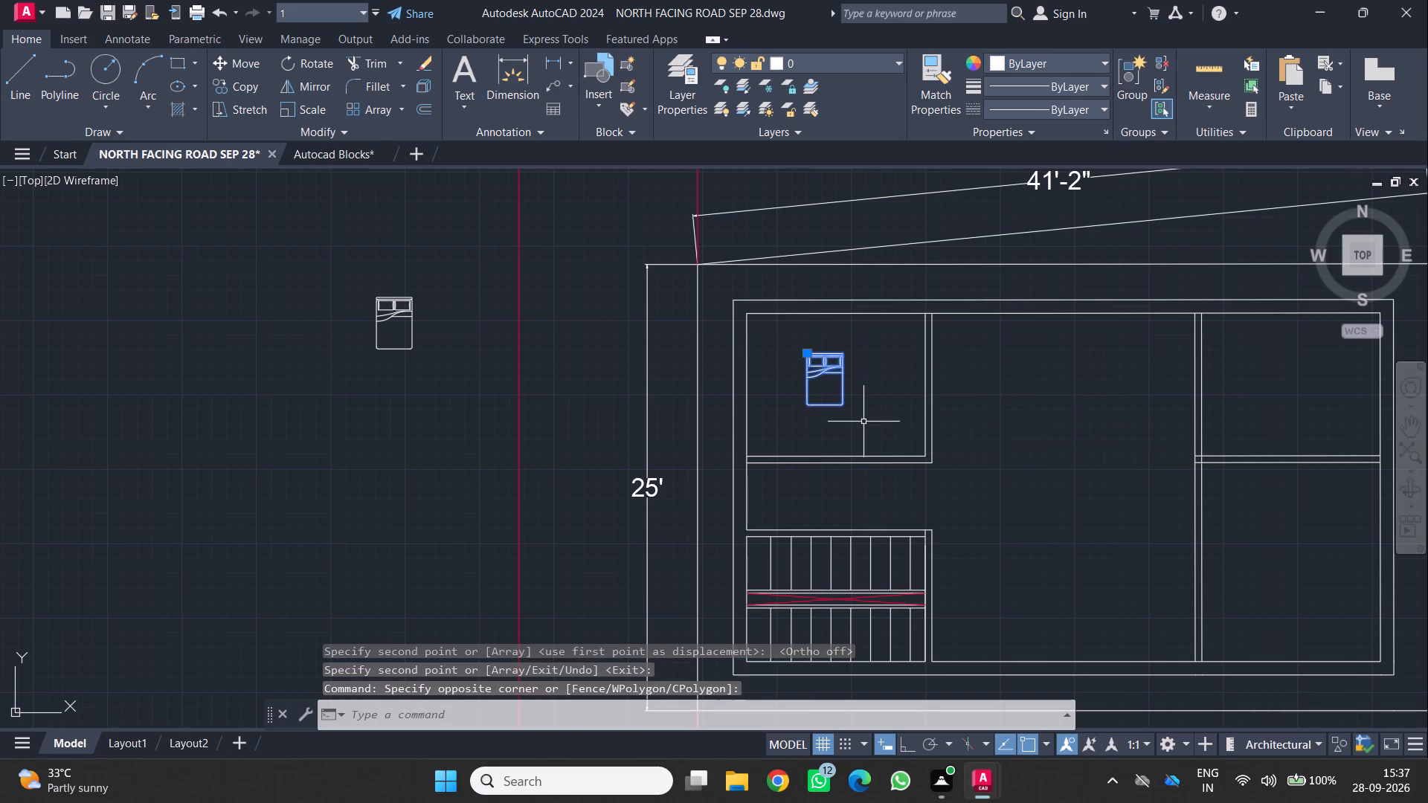
type("RO")
key("Return")
scroll(747, 359, "up", 2)
scroll(821, 332, "up", 1)
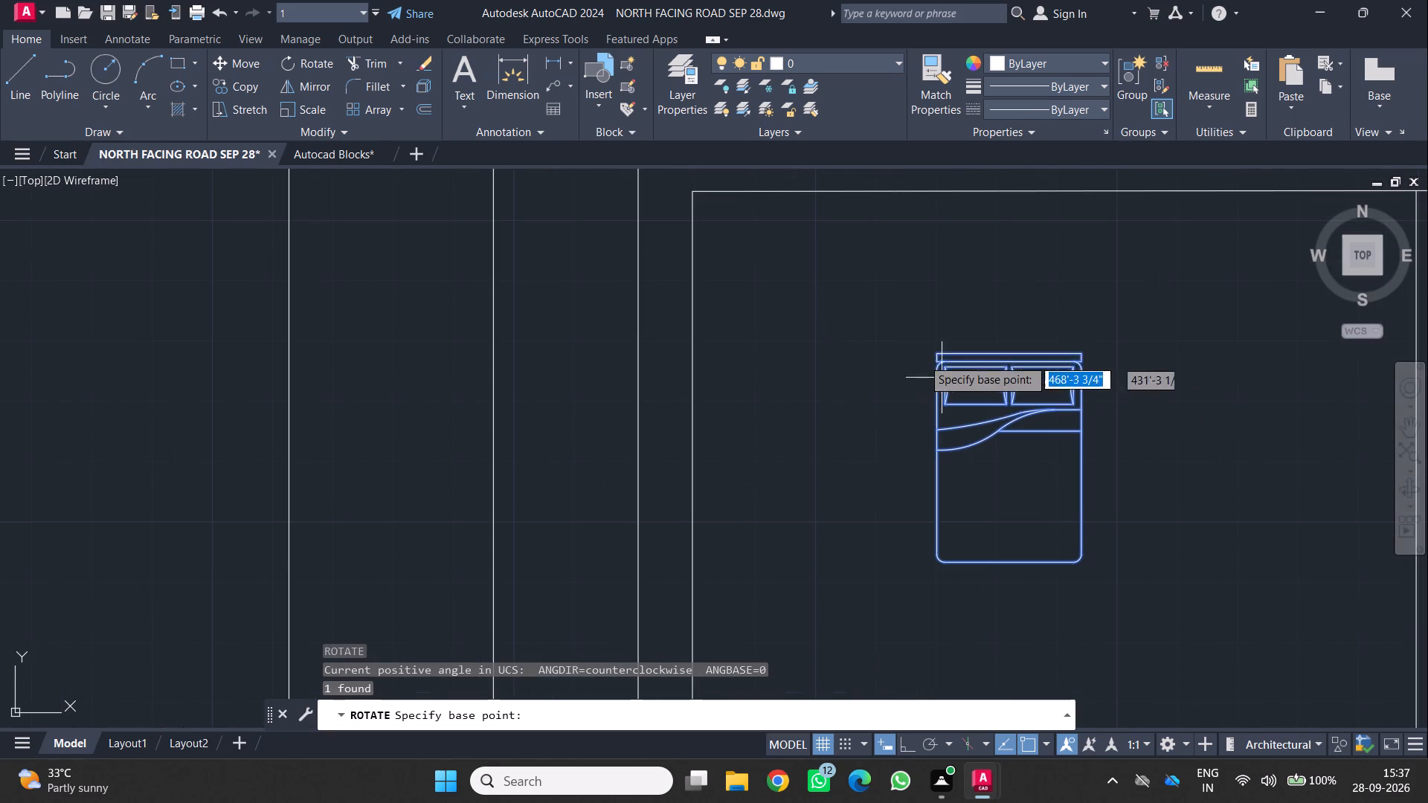
scroll(924, 346, "up", 1)
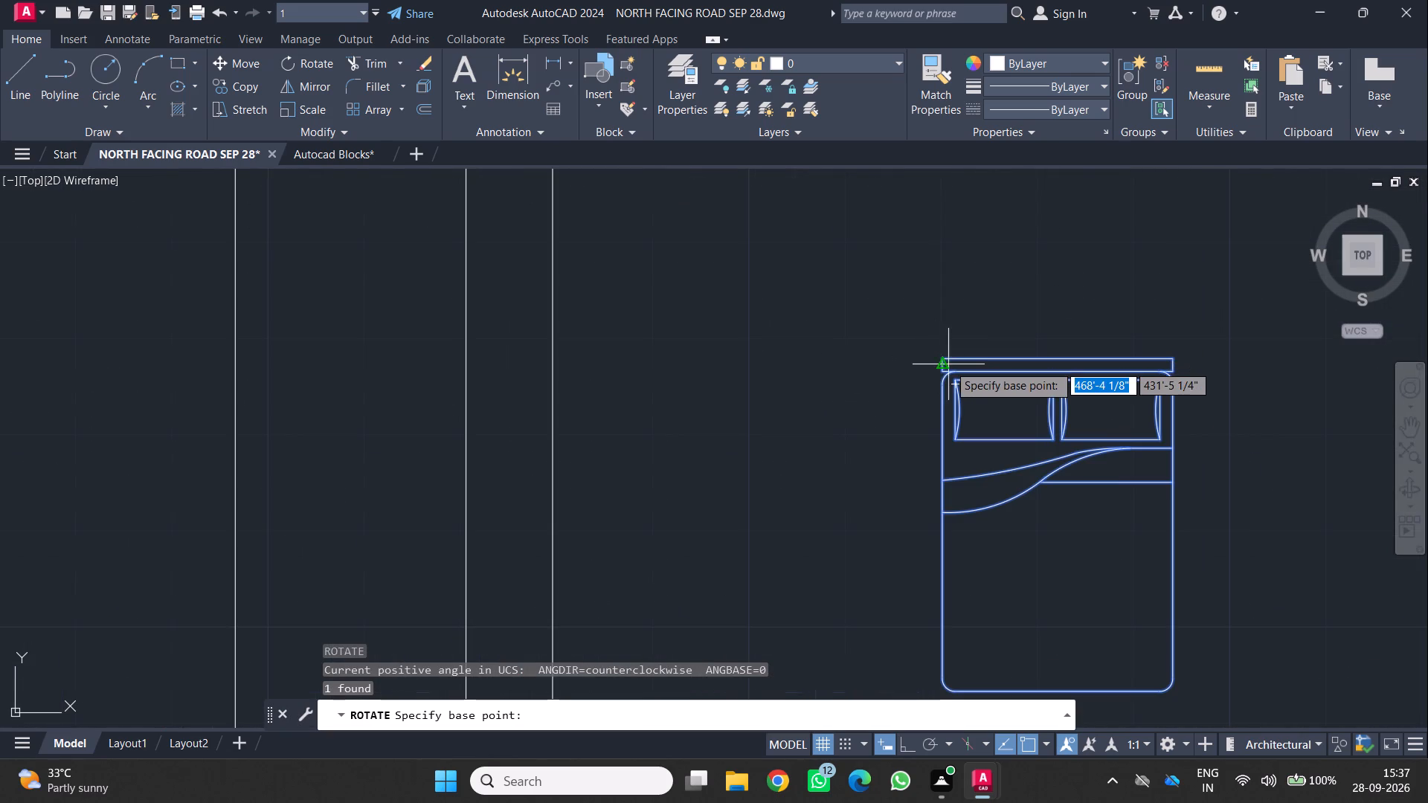
left_click(944, 358)
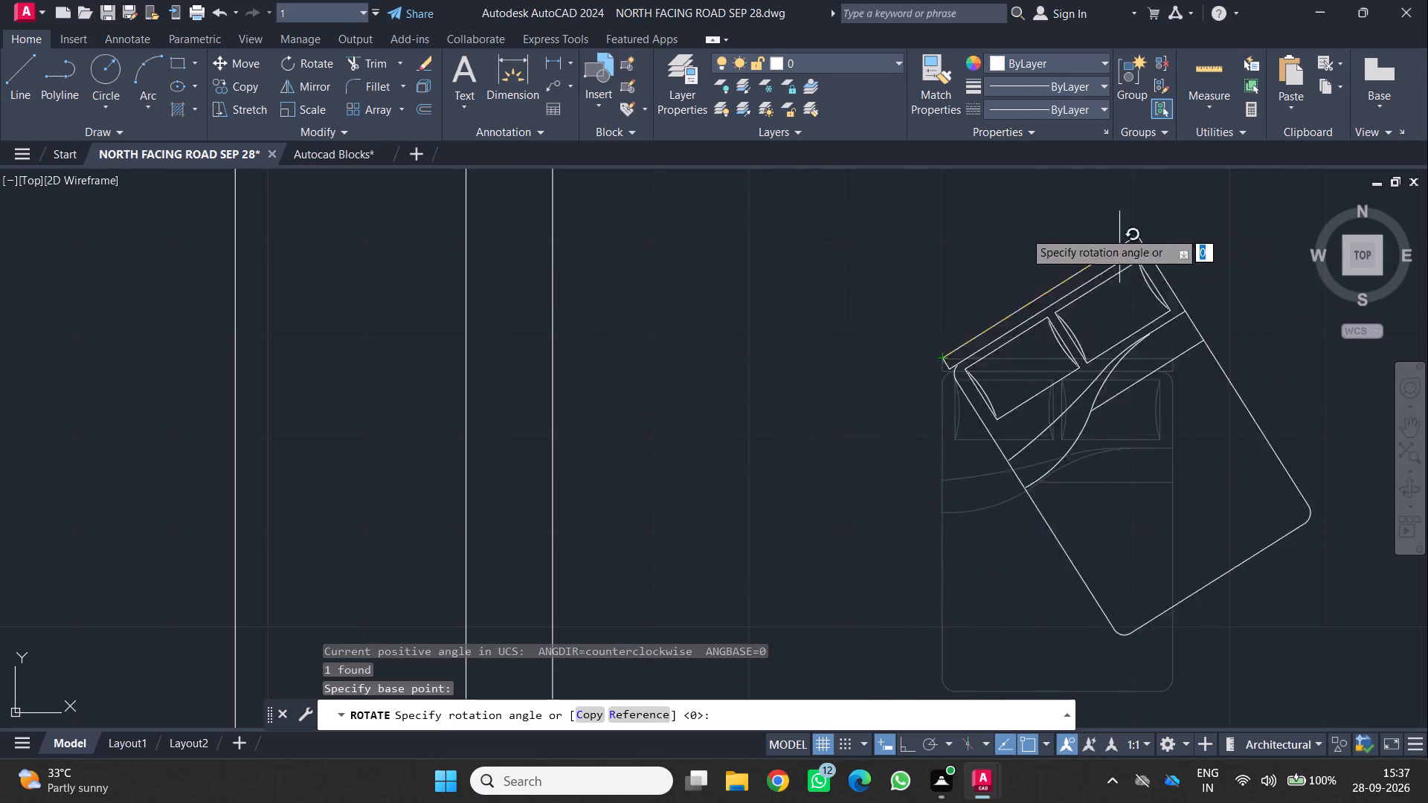
key("F8")
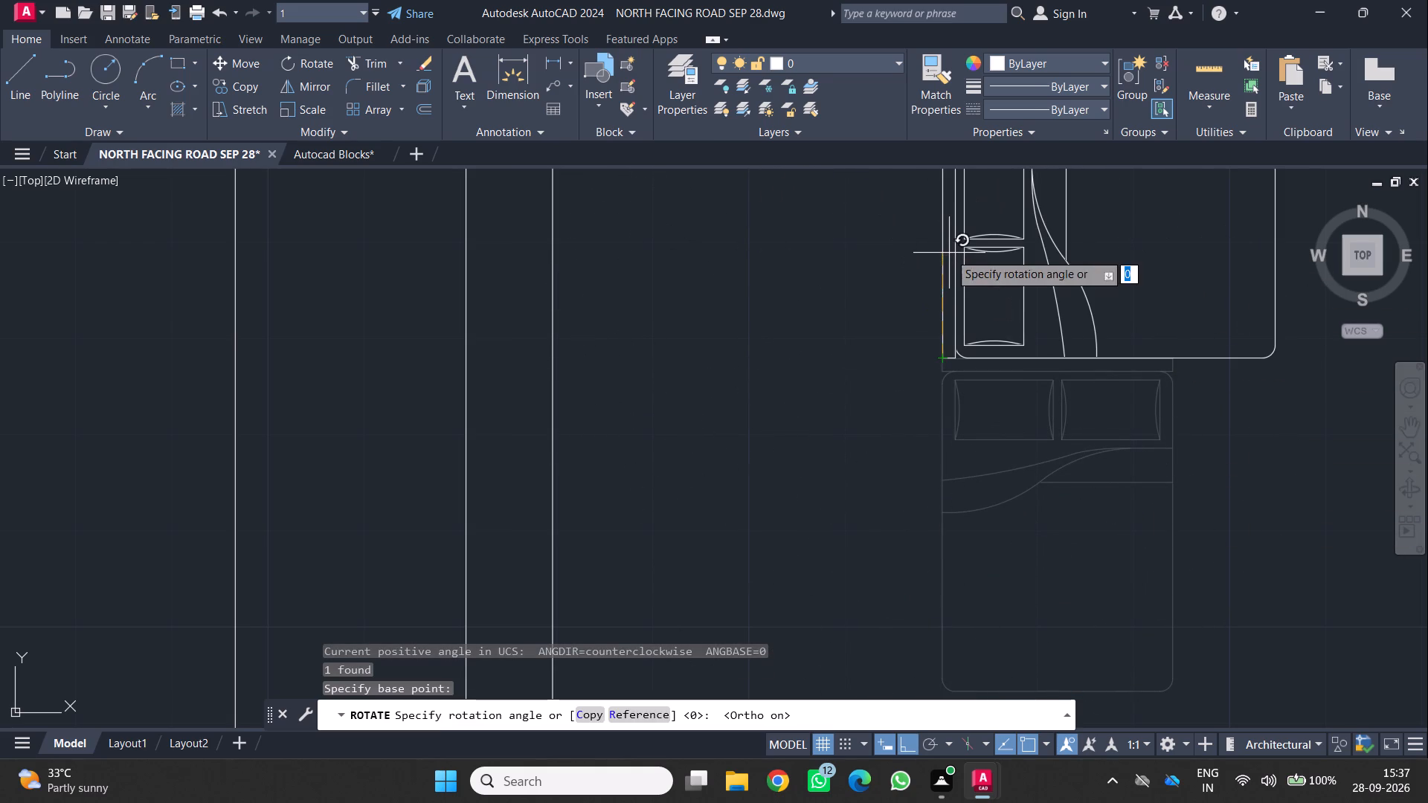
left_click(834, 250)
Move the rotated bed next to the west wall, around the middle of the northwest room, with Ortho off.
scroll(814, 337, "down", 3)
middle_click_drag(809, 355, 778, 294)
scroll(776, 286, "up", 1)
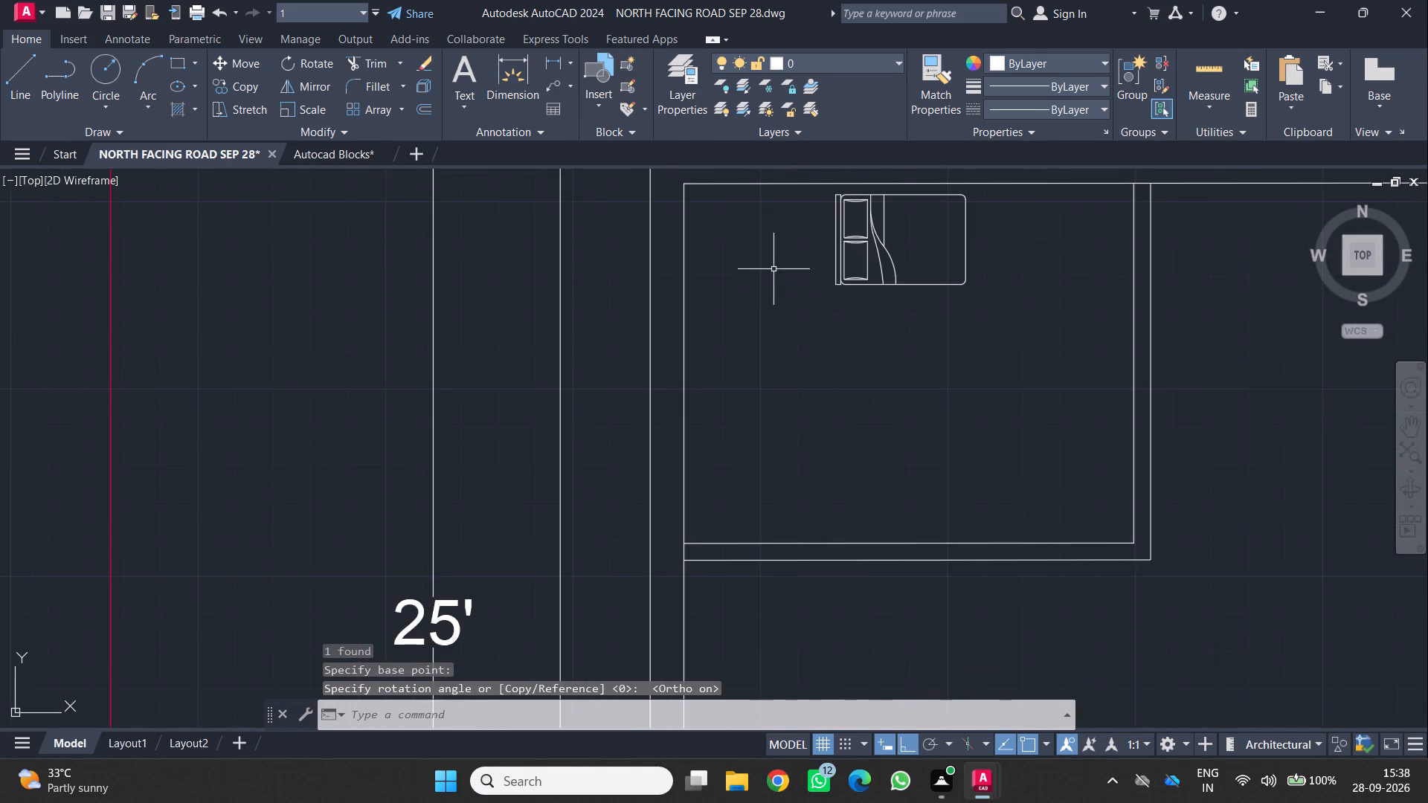
scroll(773, 252, "up", 1)
left_click(991, 308)
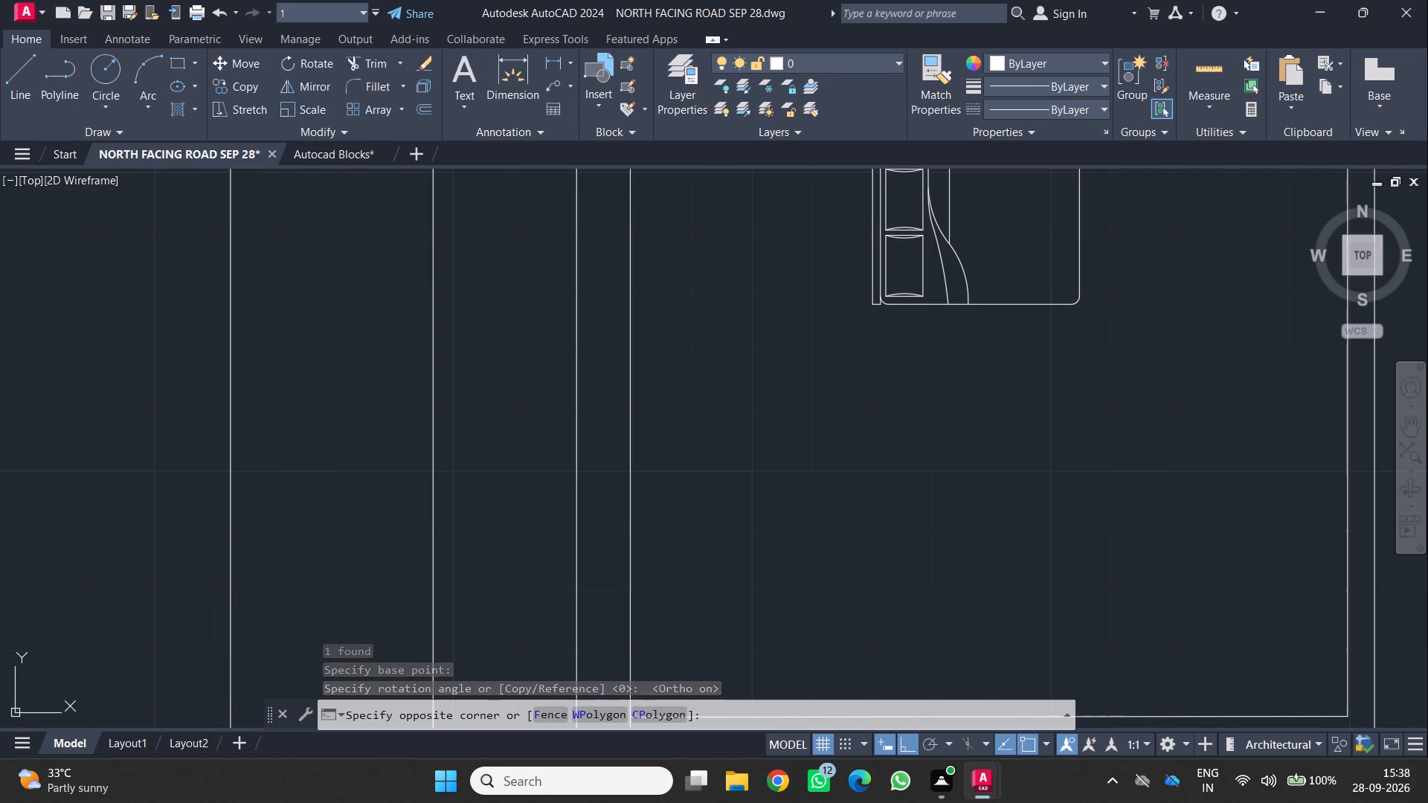
left_click(827, 215)
scroll(827, 215, "down", 2)
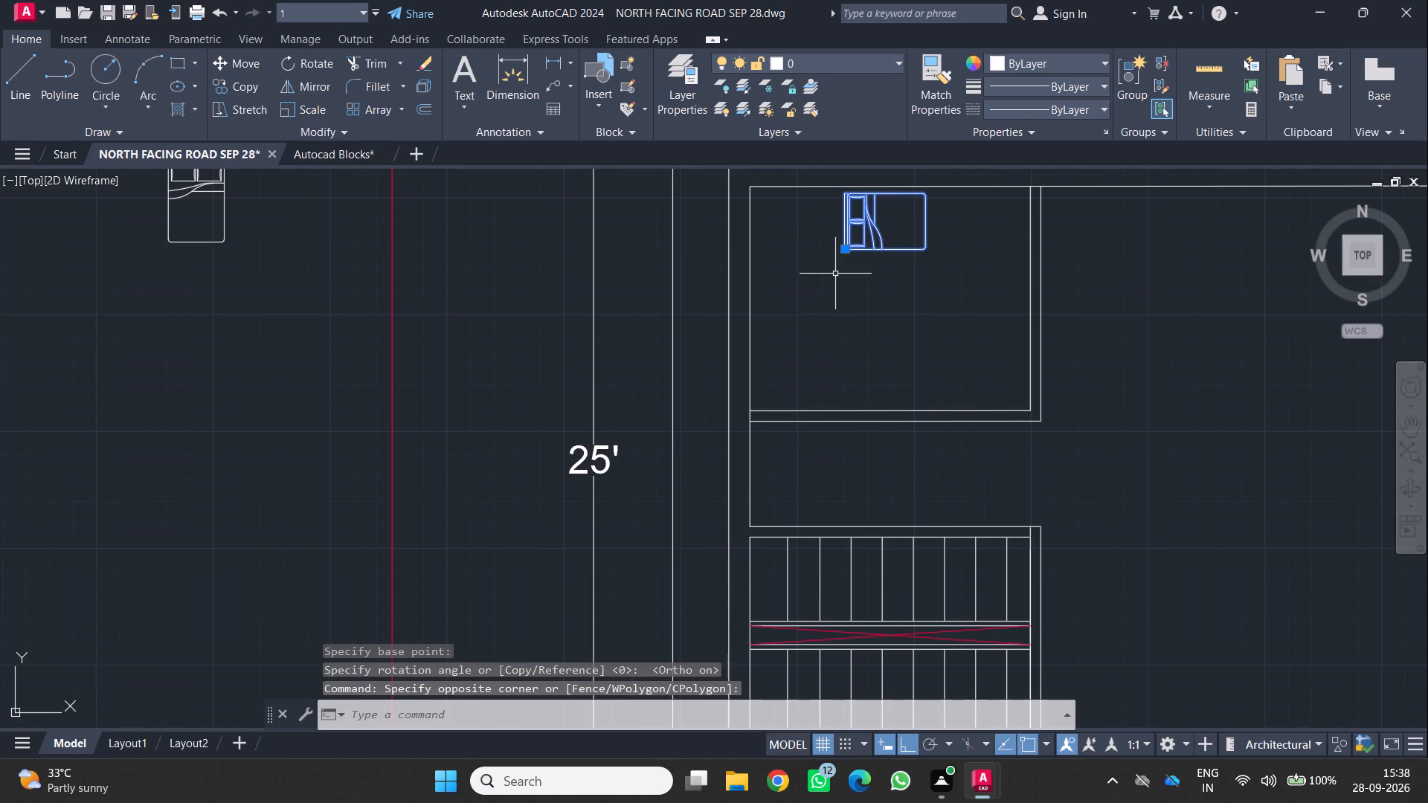
key("m")
key("Return")
scroll(826, 259, "up", 2)
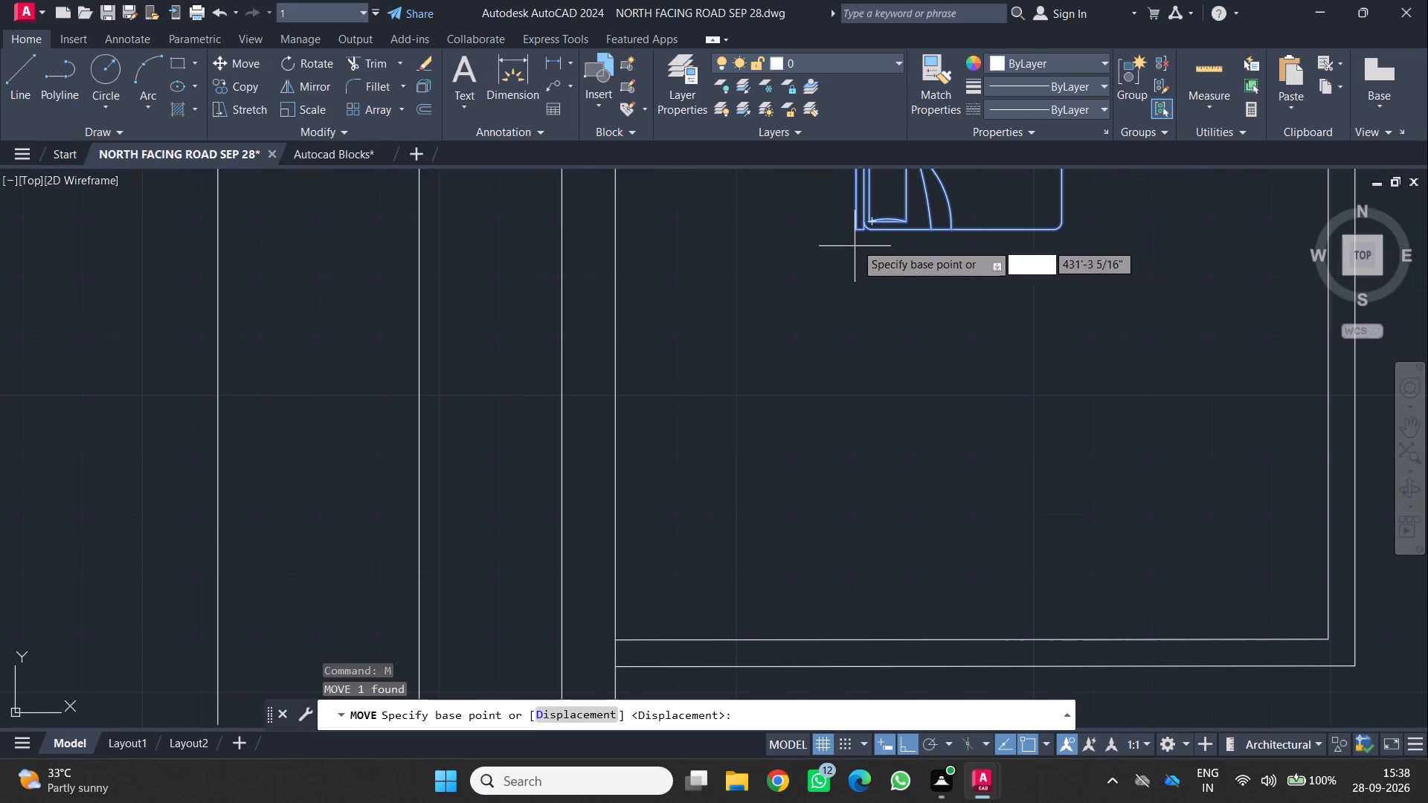
left_click(858, 234)
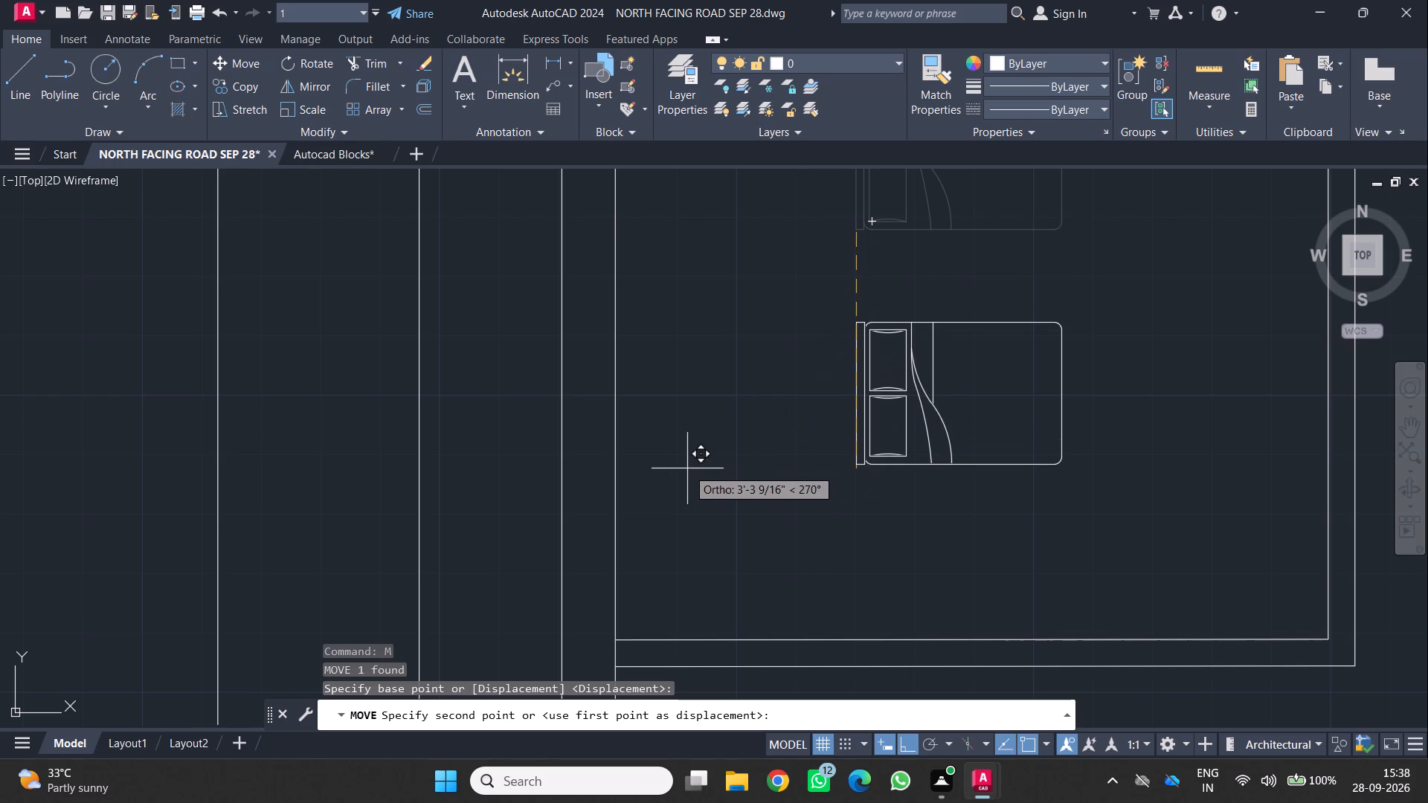
key("F8")
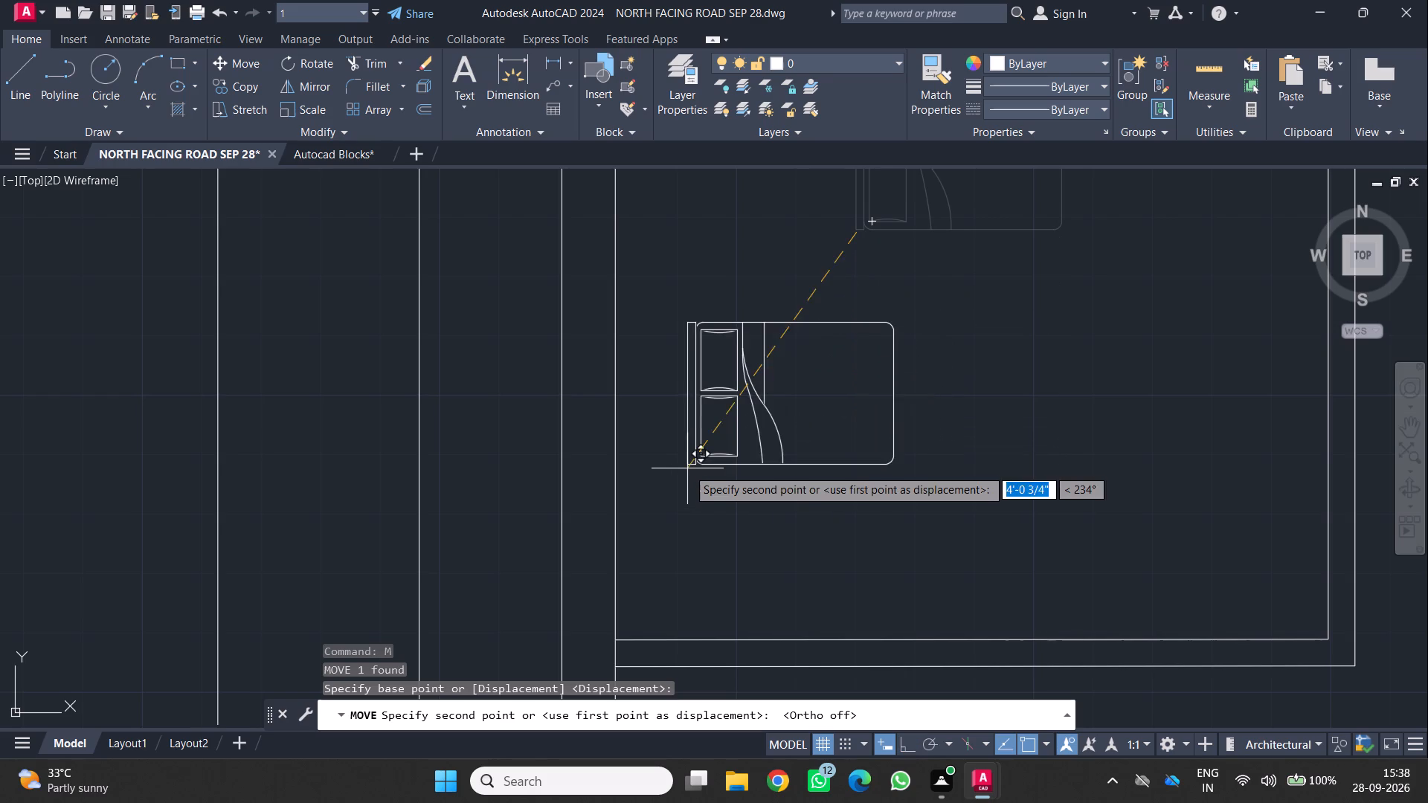
left_click(631, 459)
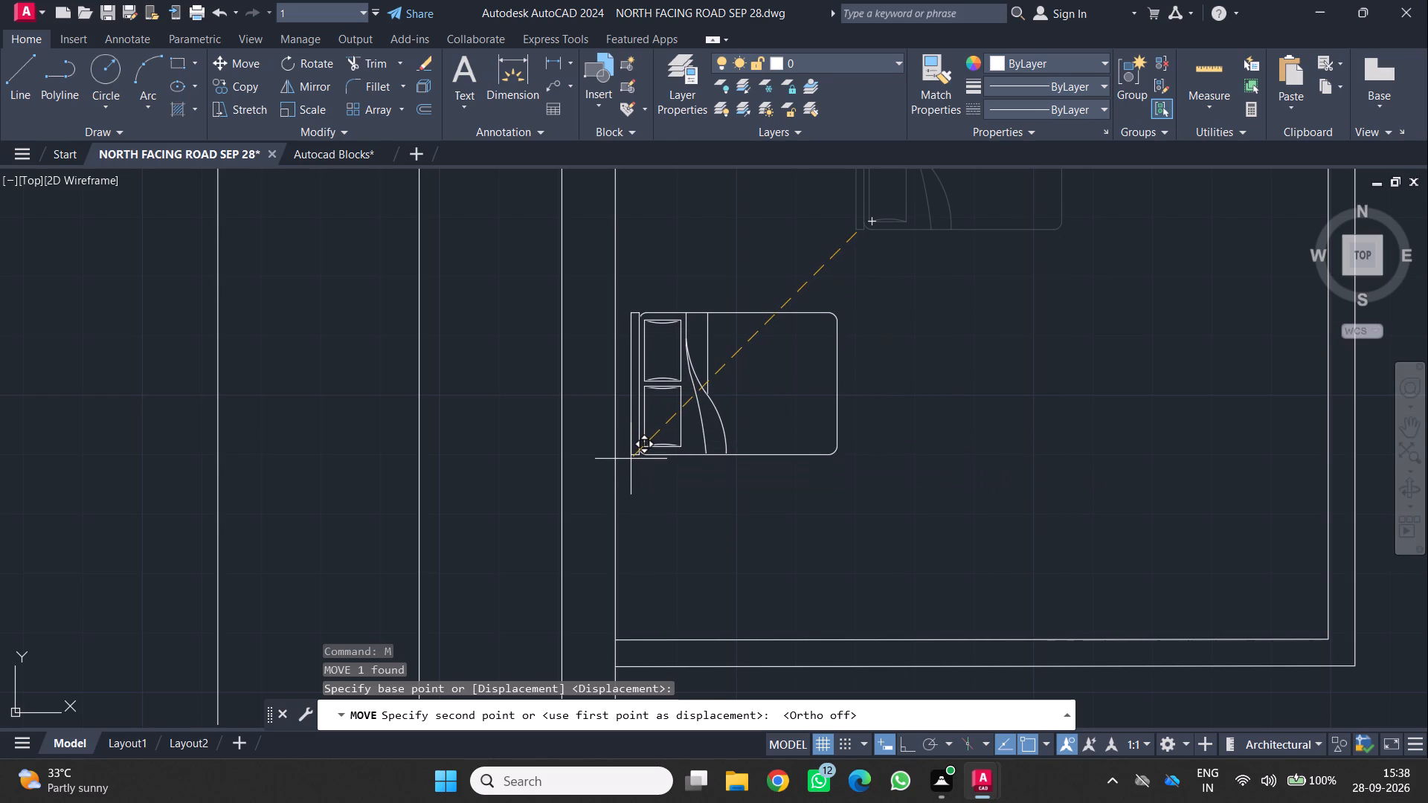
Trim away both lines of the vertical partition wall south of the northeast room.
scroll(789, 483, "down", 4)
scroll(651, 425, "down", 1)
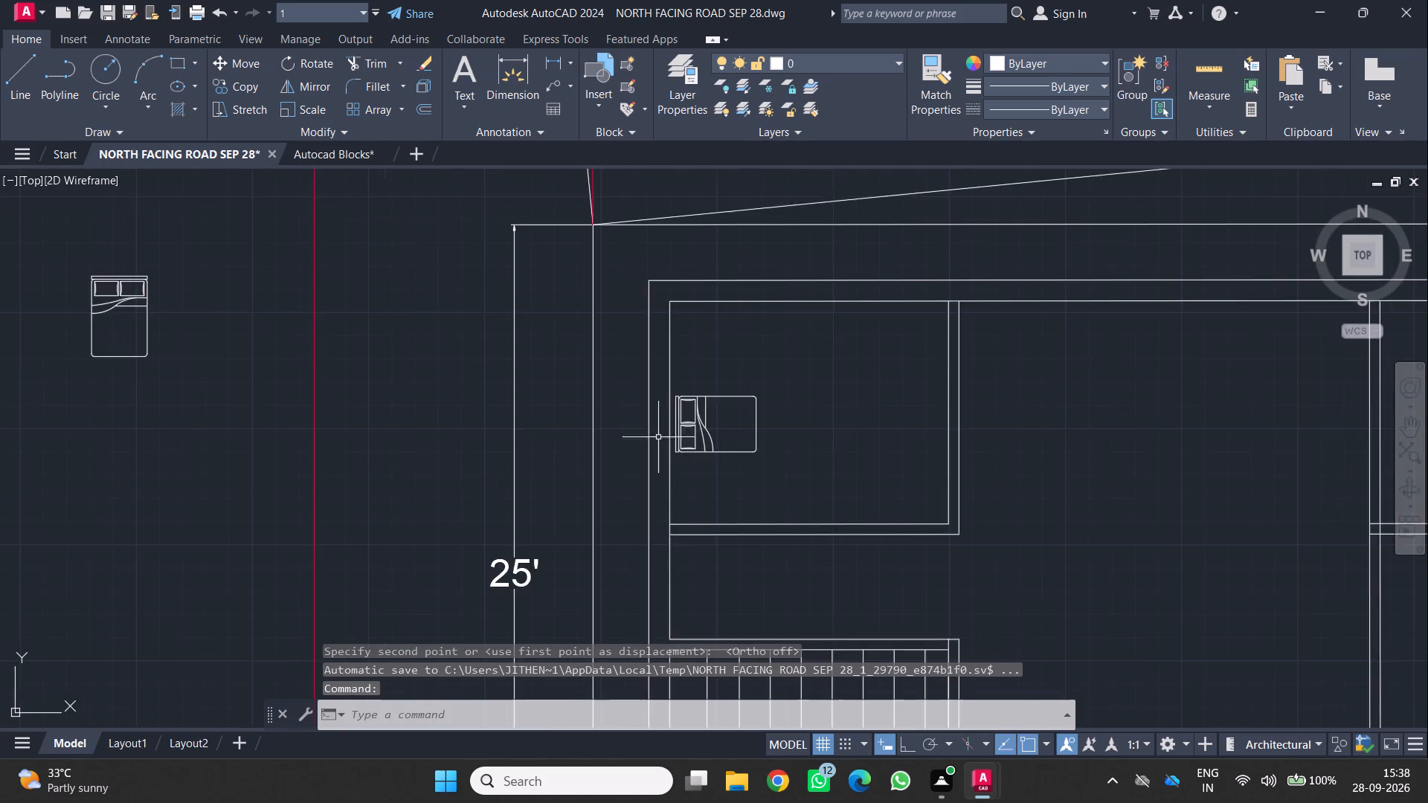
scroll(681, 454, "down", 1)
middle_click_drag(714, 454, 618, 408)
scroll(618, 408, "down", 1)
middle_click_drag(707, 455, 651, 376)
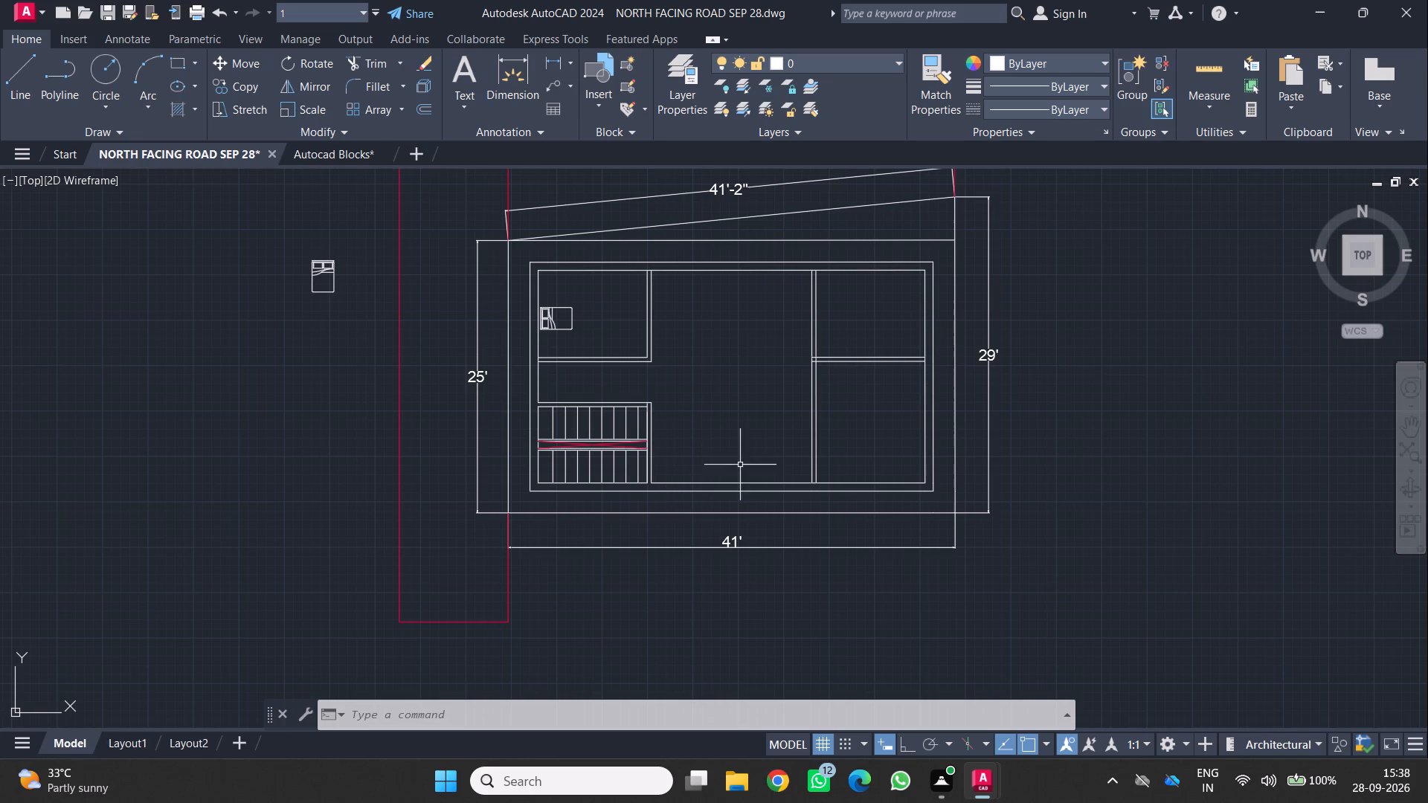
scroll(876, 338, "up", 1)
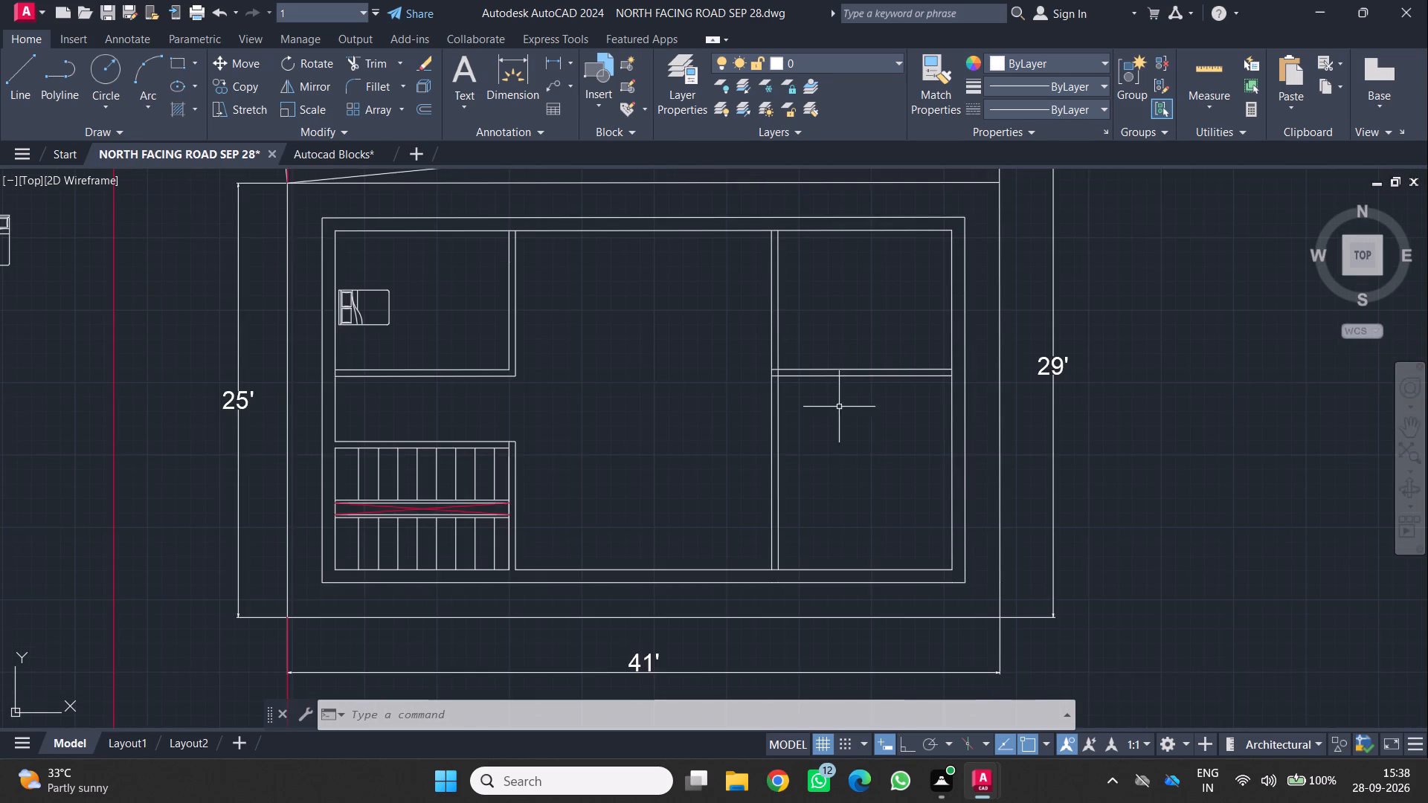
scroll(820, 401, "up", 1)
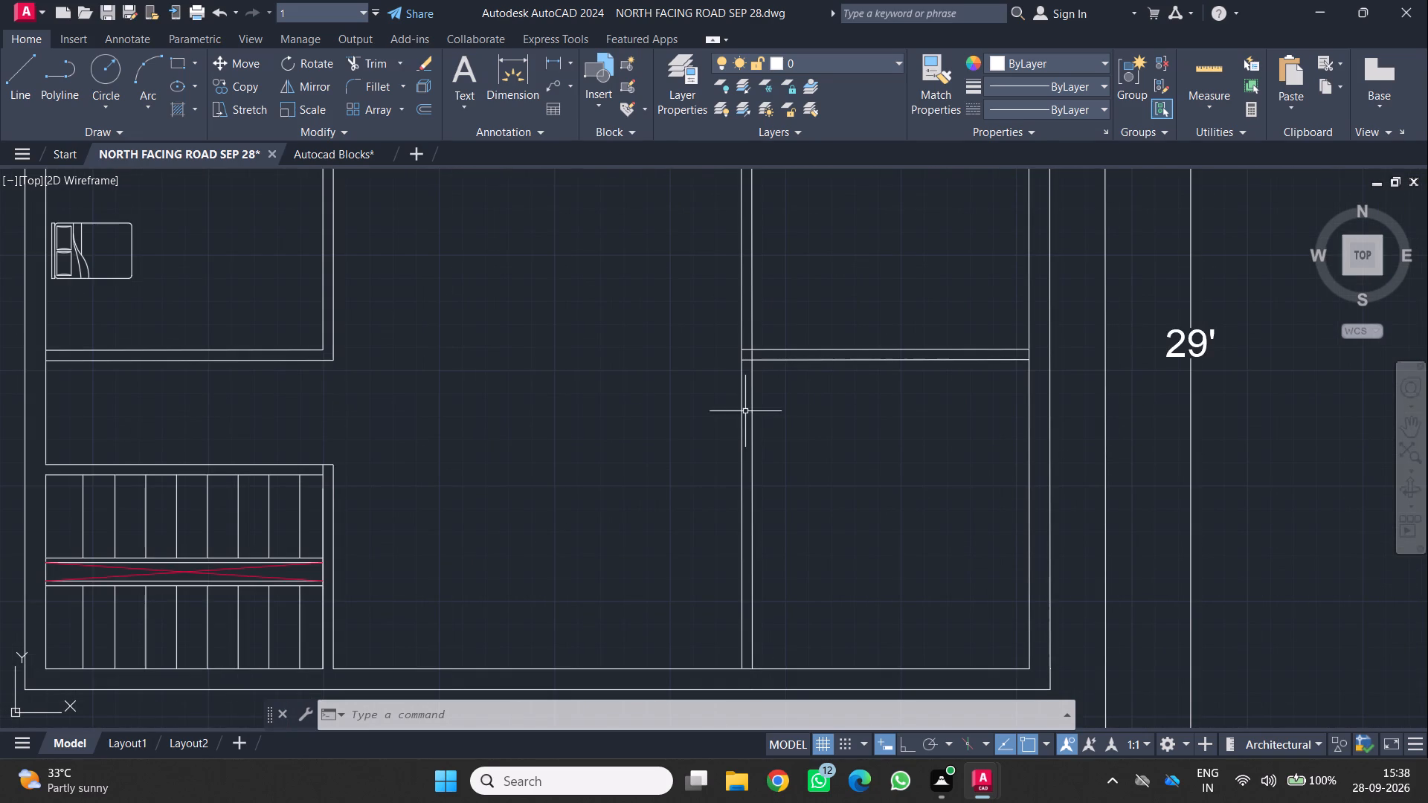
left_click(372, 58)
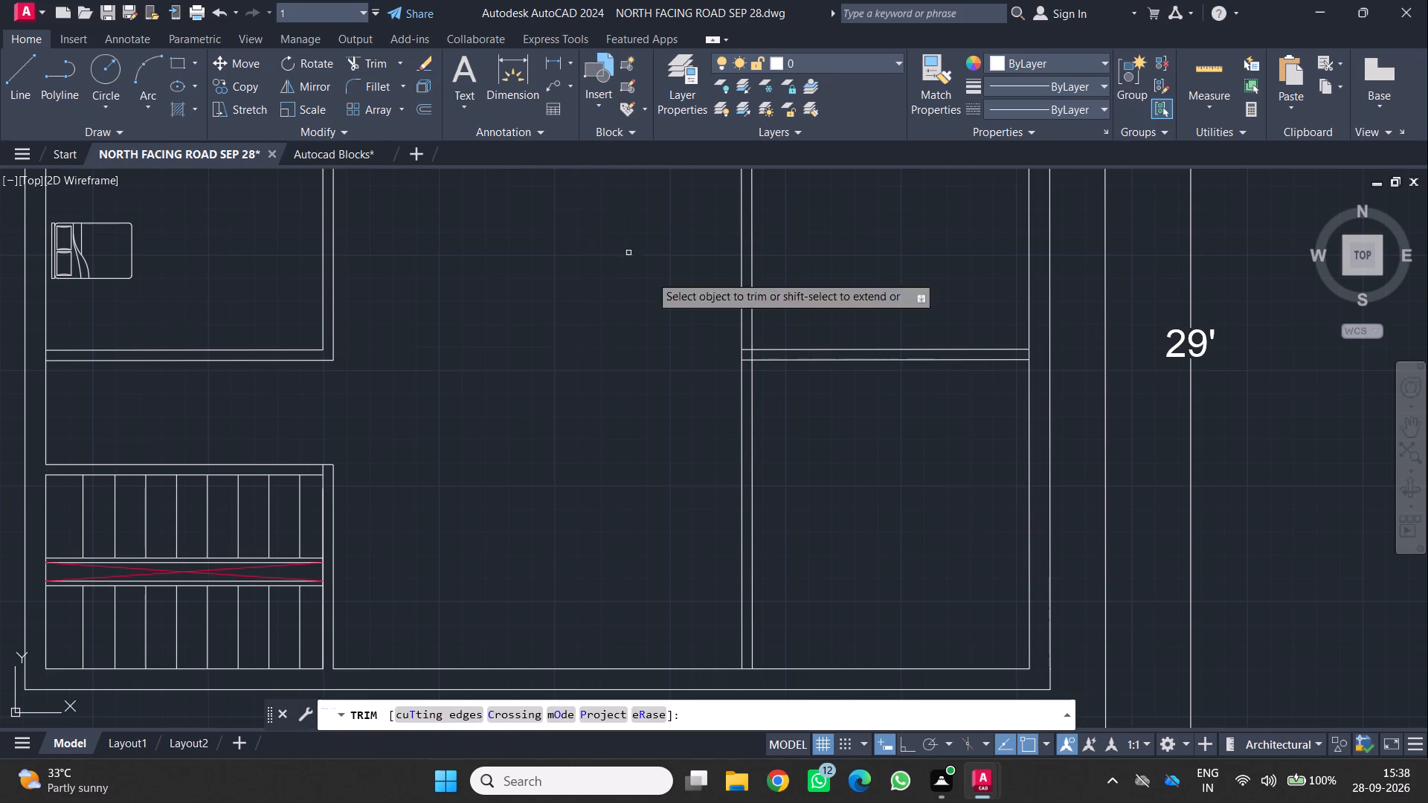
left_click(741, 413)
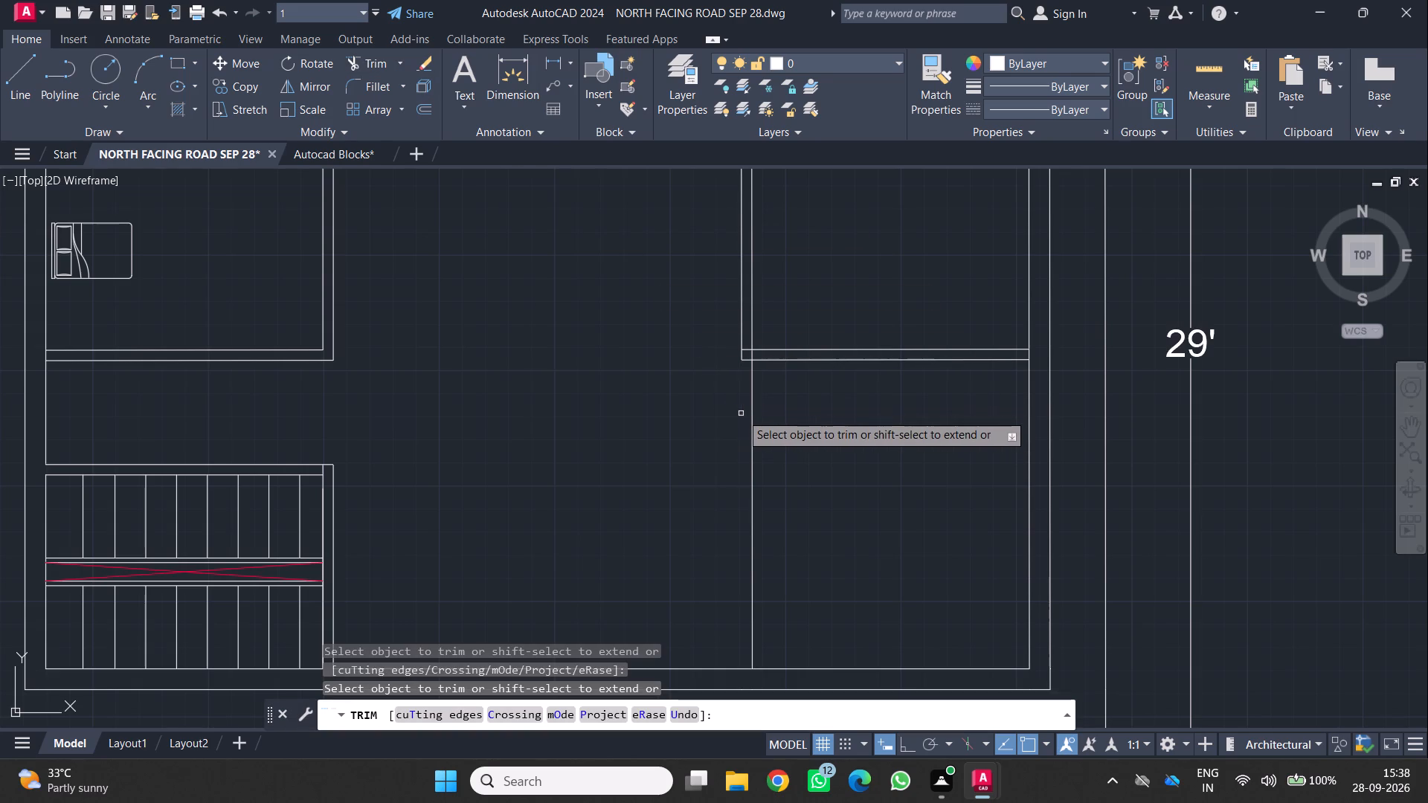
left_click(751, 430)
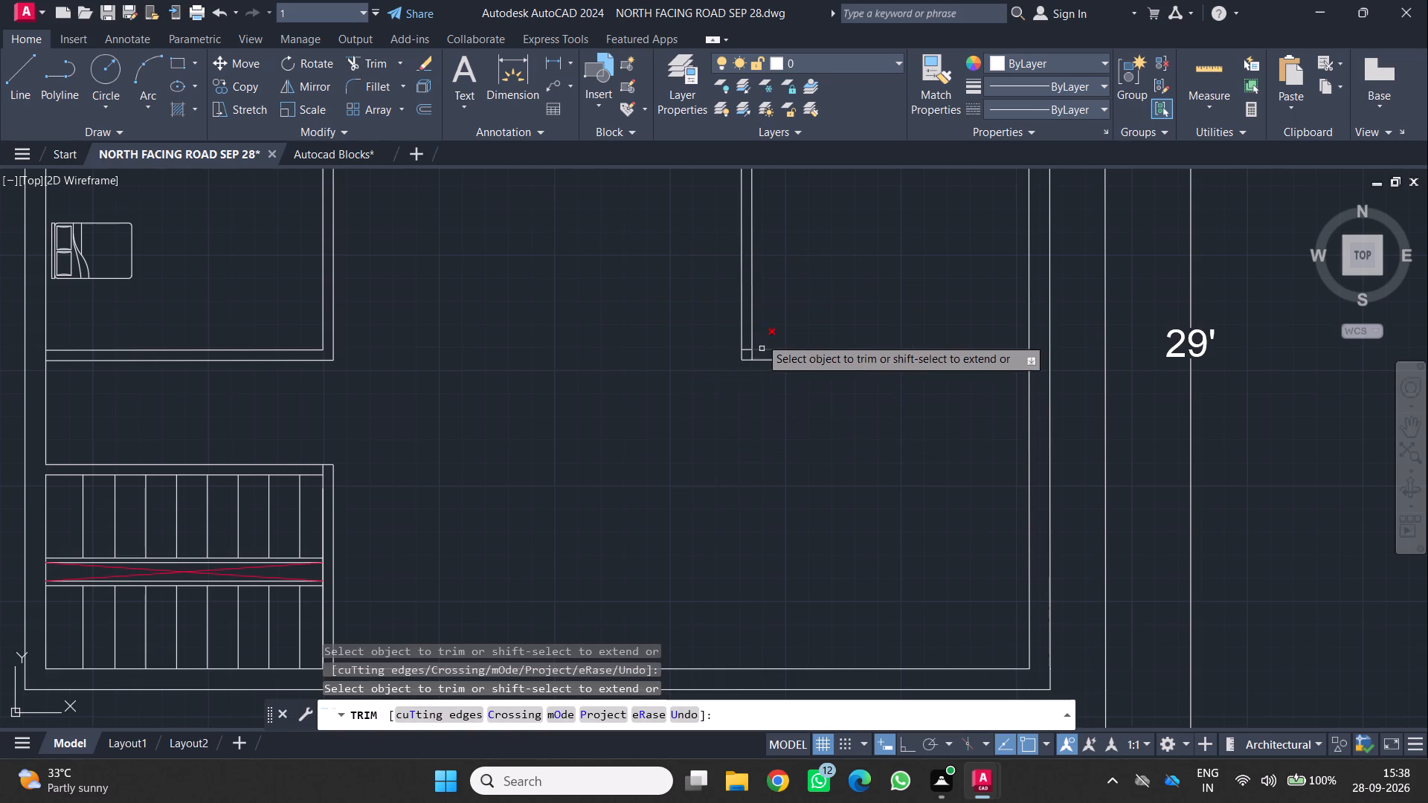
Trim the leftover wall line segments inside the northeast room's southwest corner to form a clean wall junction.
scroll(757, 335, "up", 3)
scroll(704, 367, "up", 2)
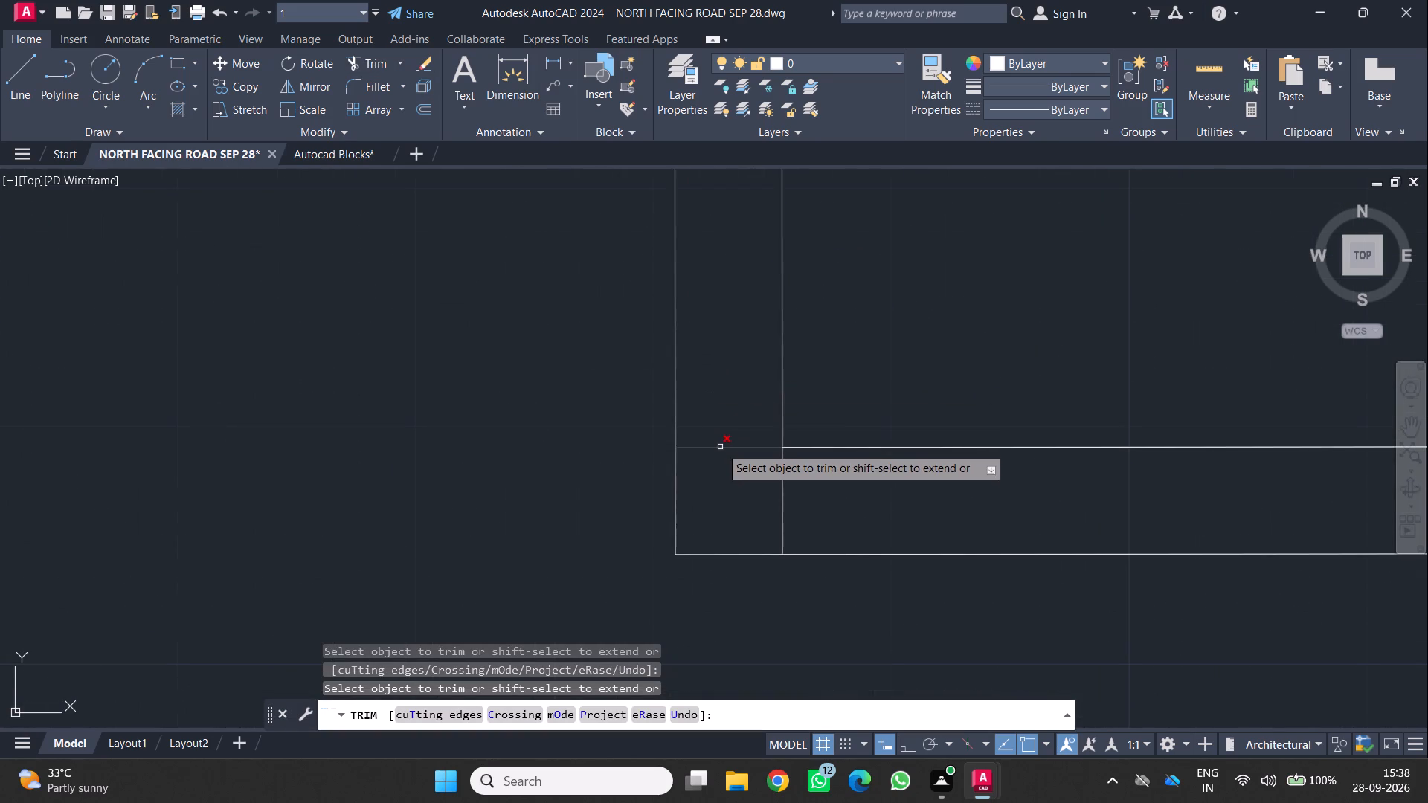
left_click(720, 447)
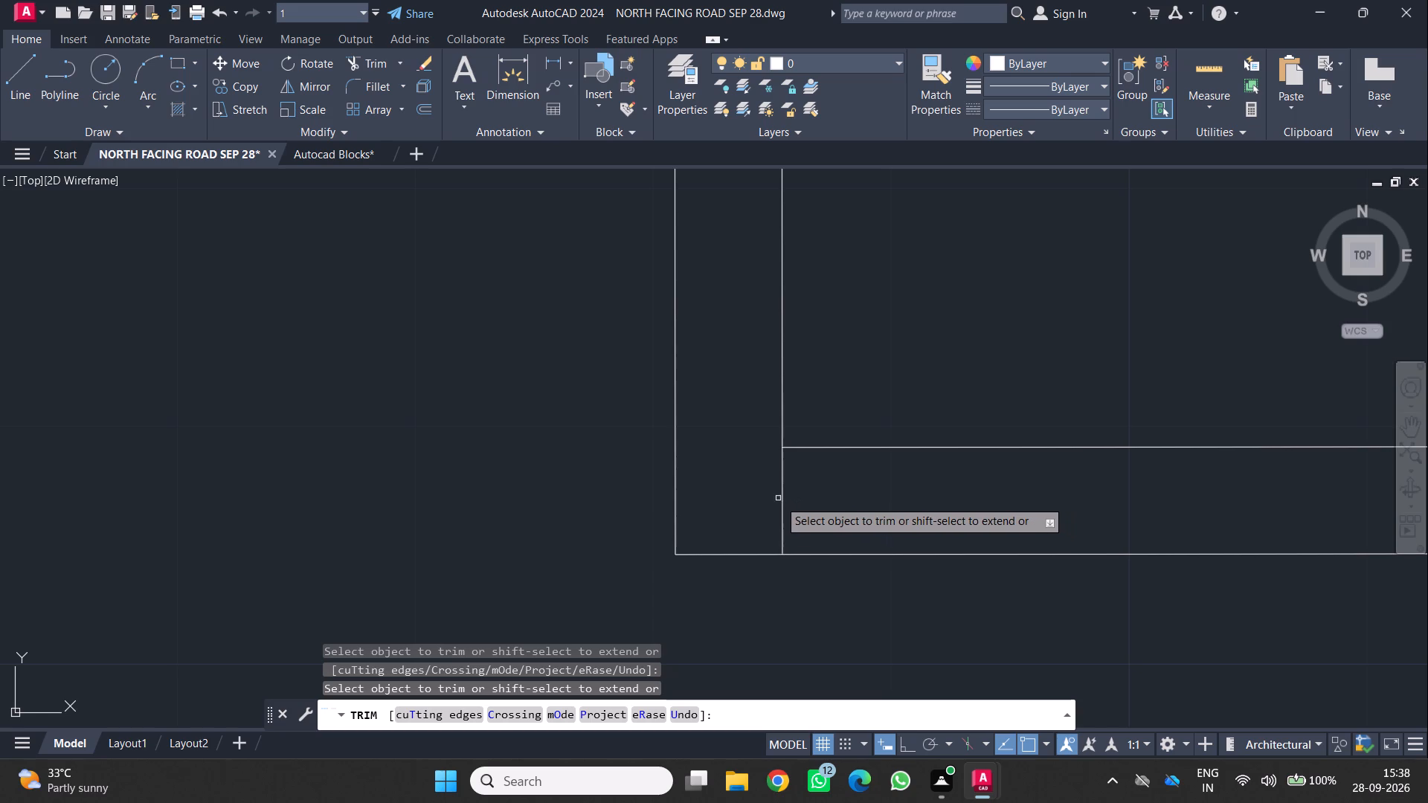
left_click(782, 506)
scroll(768, 488, "down", 5)
scroll(601, 491, "down", 2)
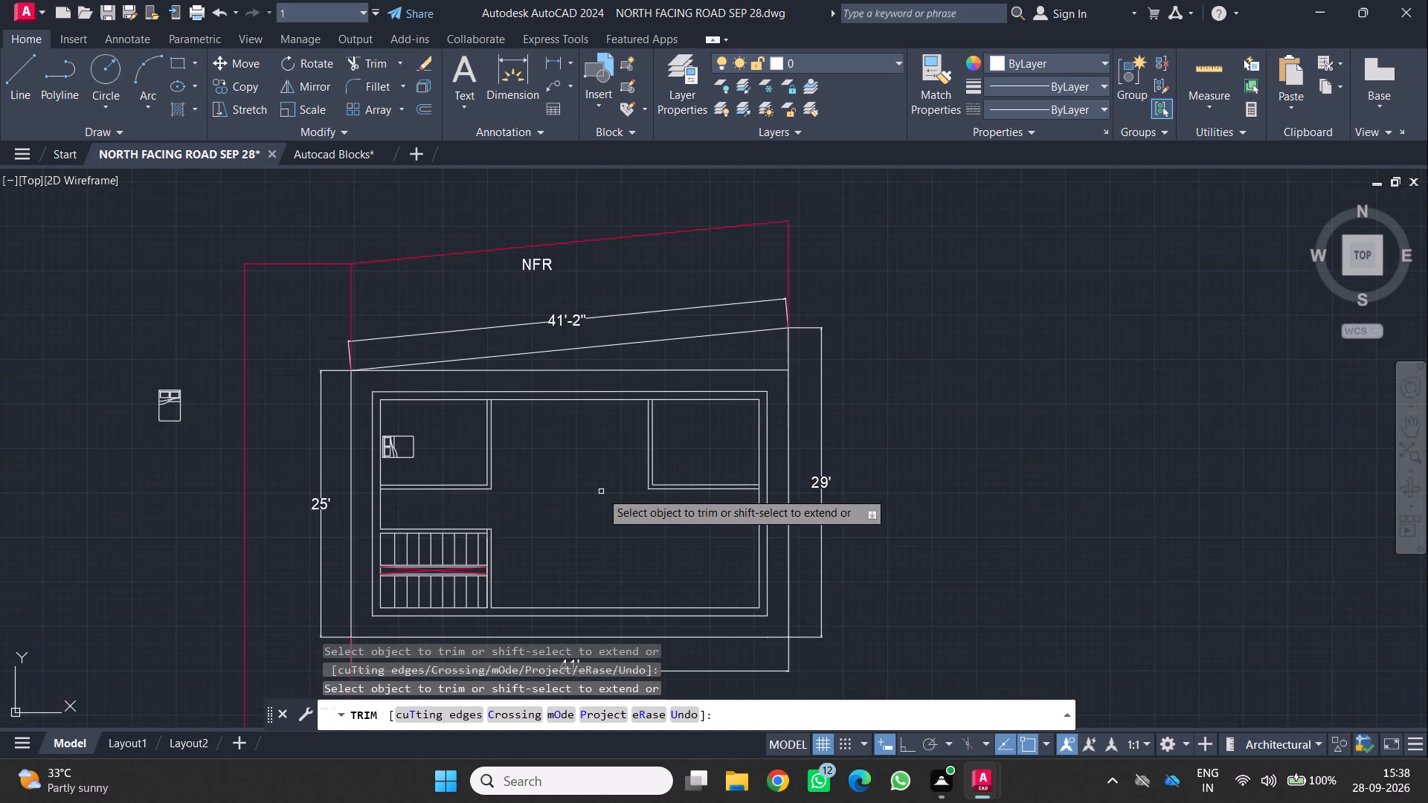
scroll(601, 493, "down", 1)
middle_click_drag(601, 493, 721, 435)
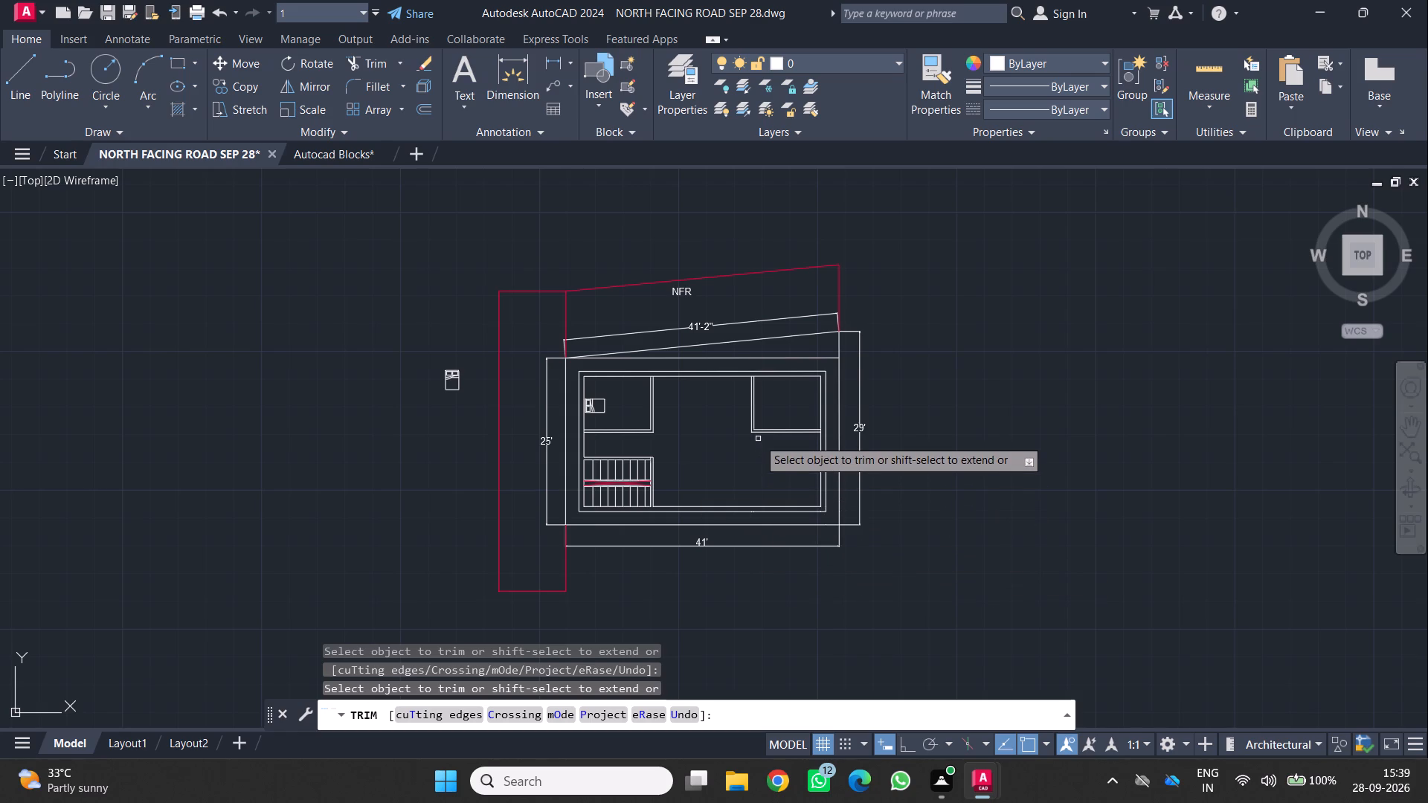
middle_click_drag(744, 423, 703, 399)
scroll(748, 430, "up", 1)
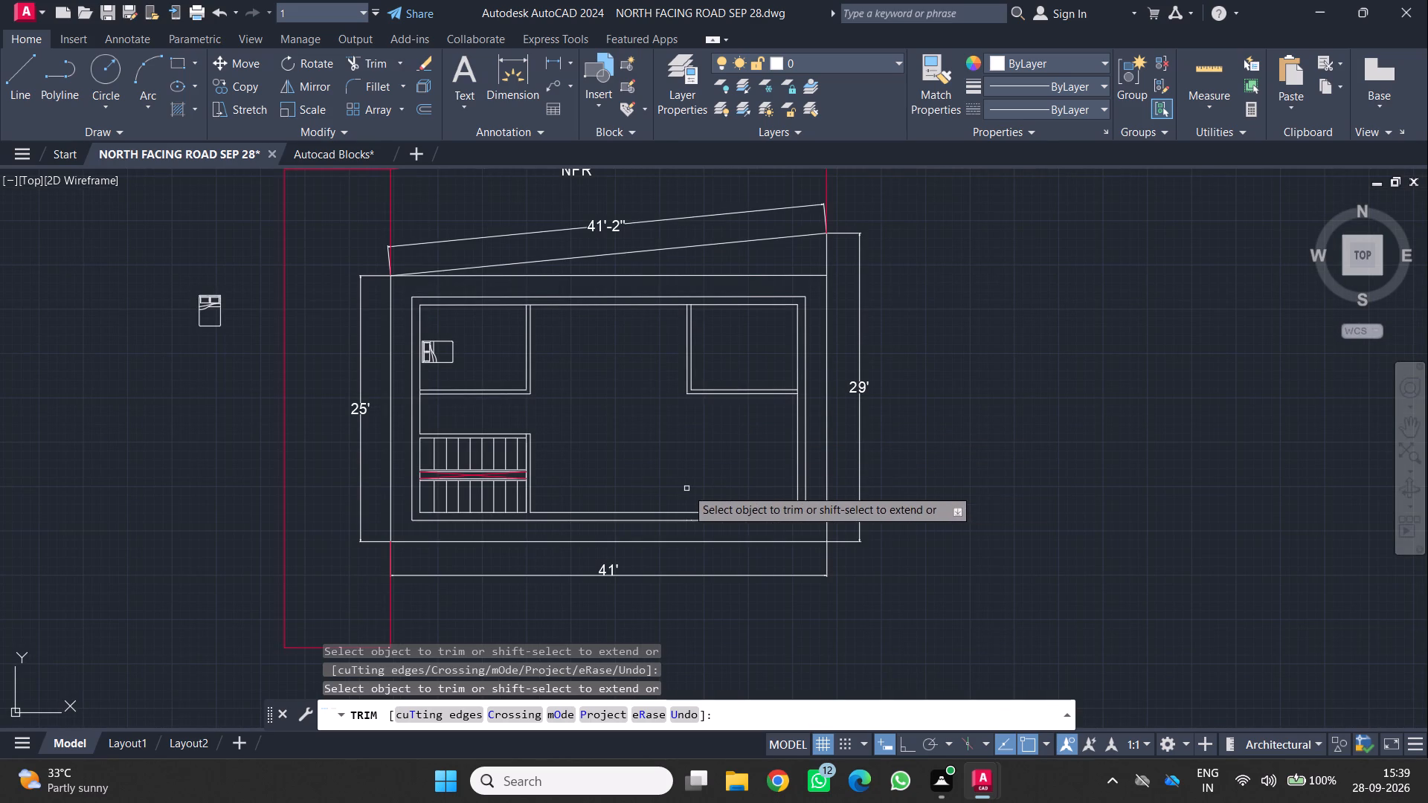
key("Escape")
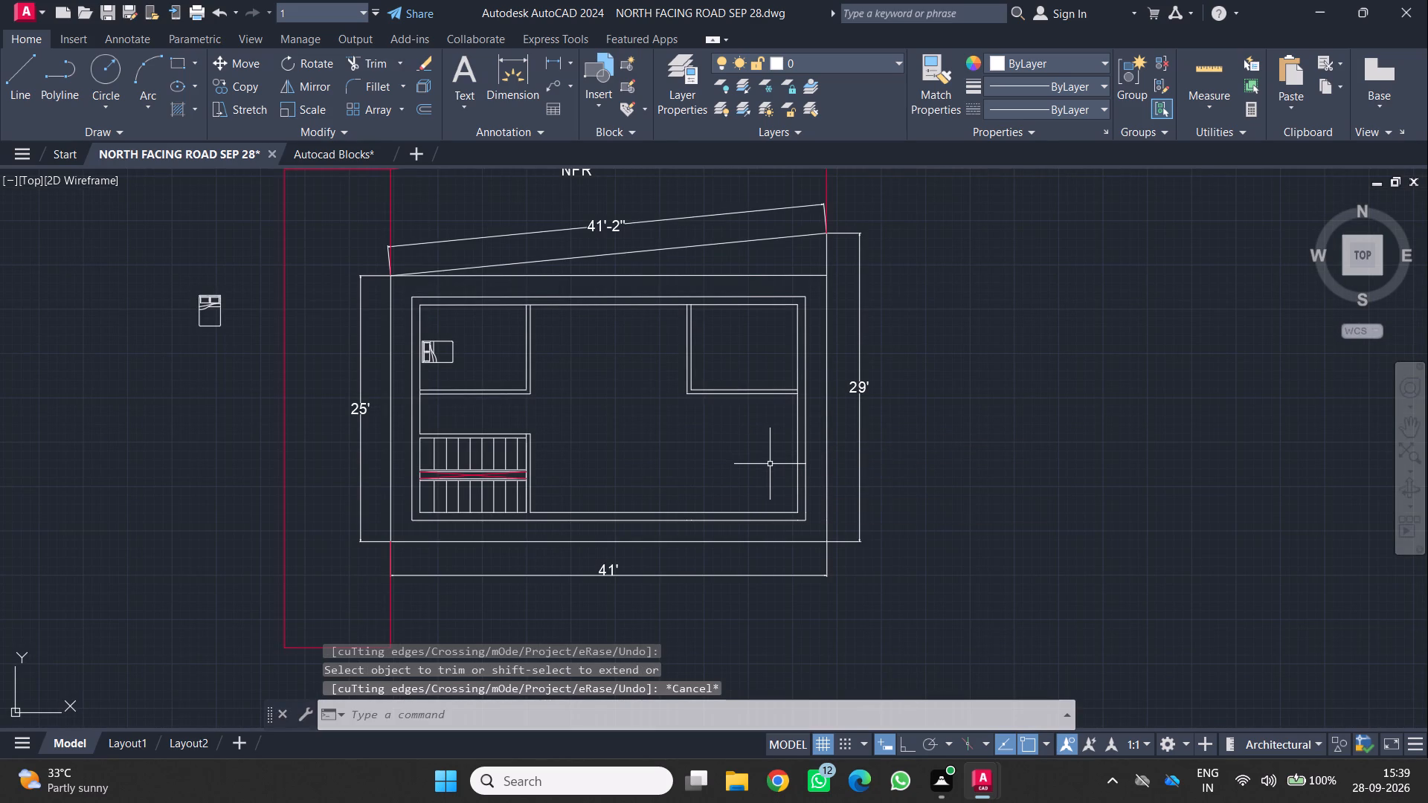
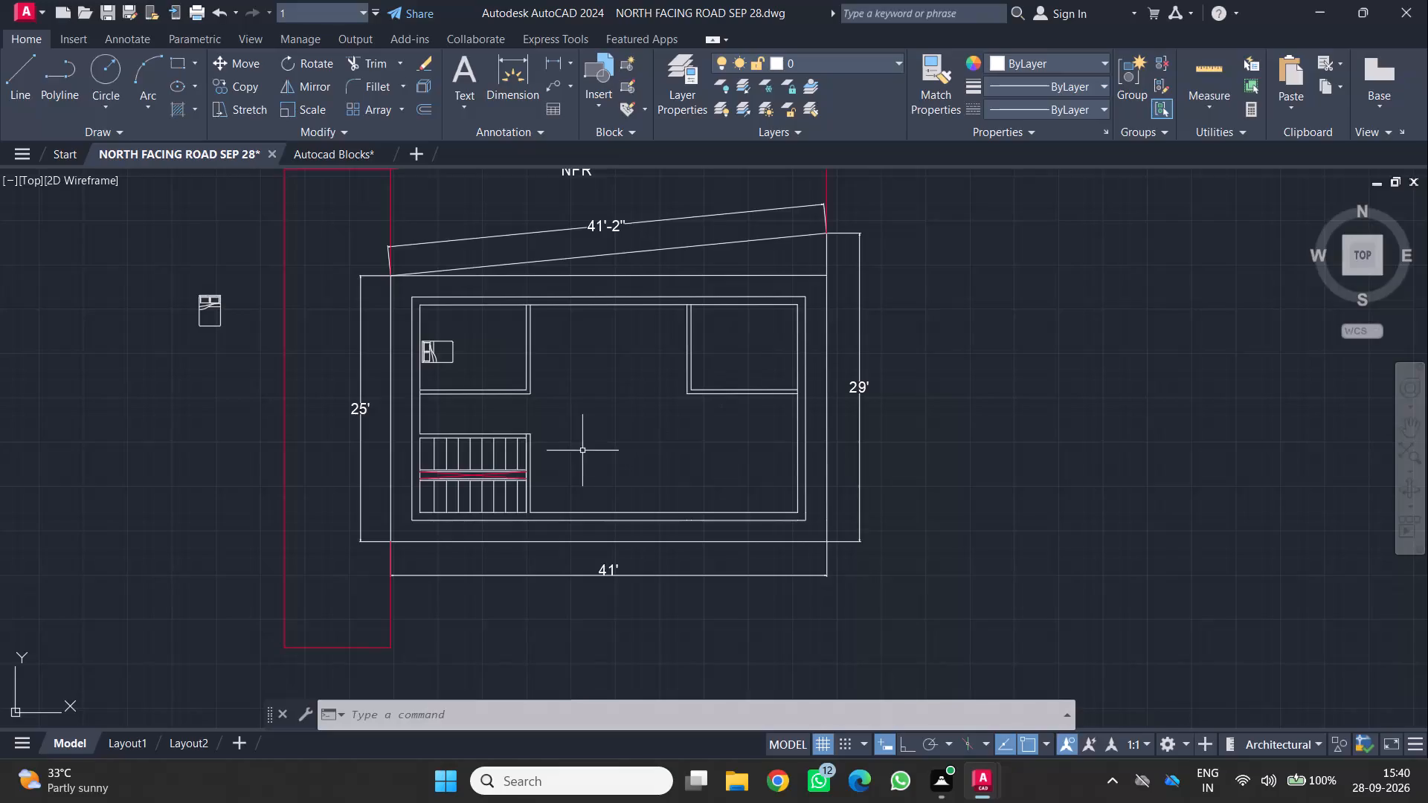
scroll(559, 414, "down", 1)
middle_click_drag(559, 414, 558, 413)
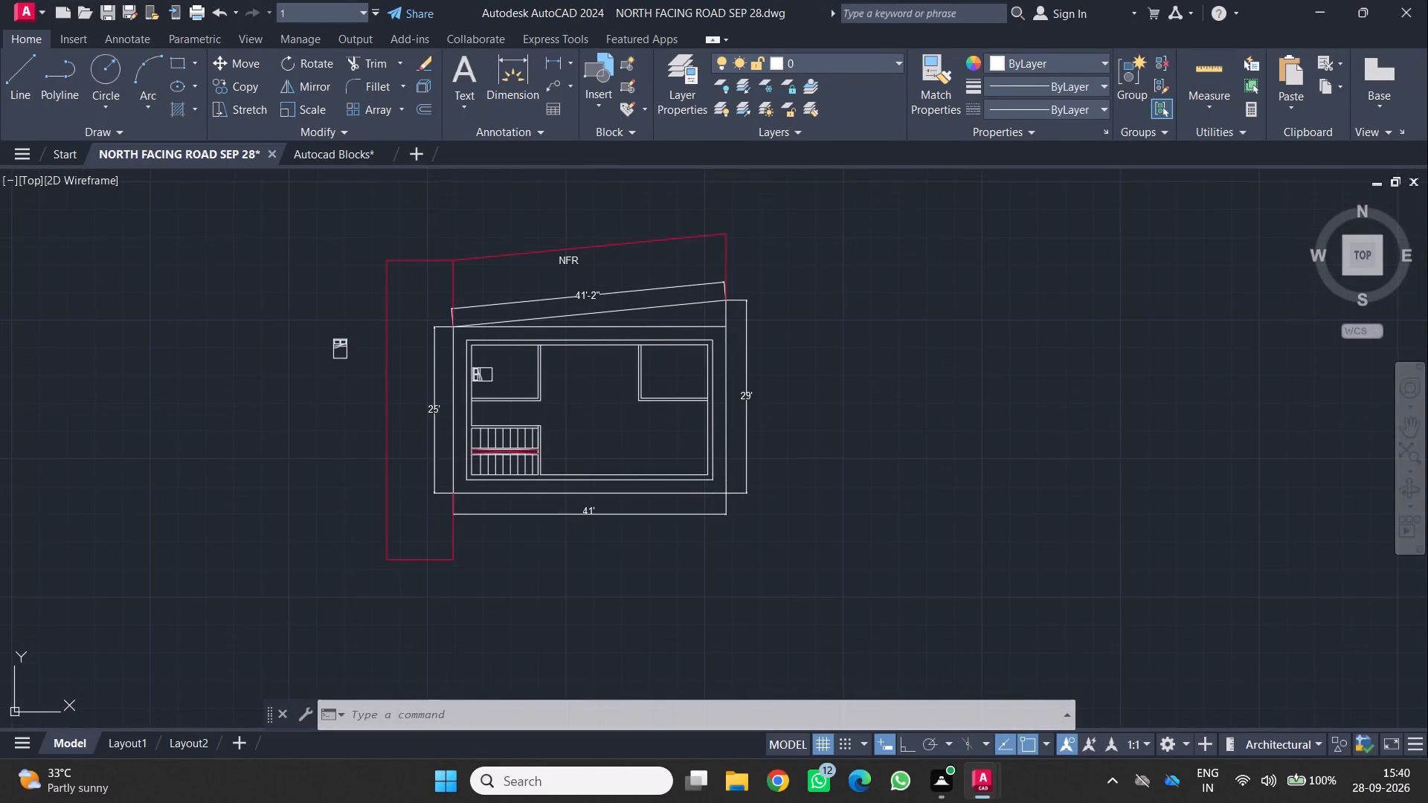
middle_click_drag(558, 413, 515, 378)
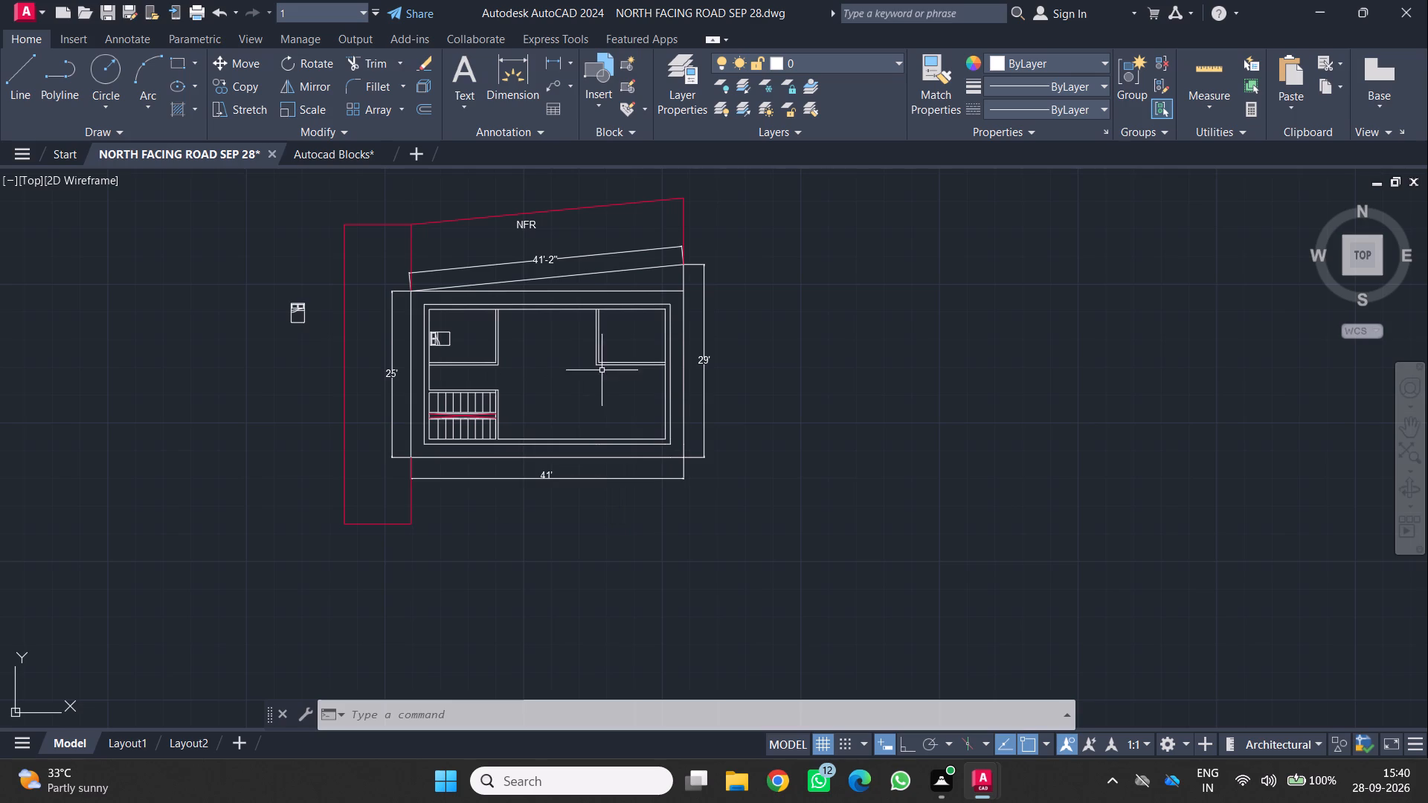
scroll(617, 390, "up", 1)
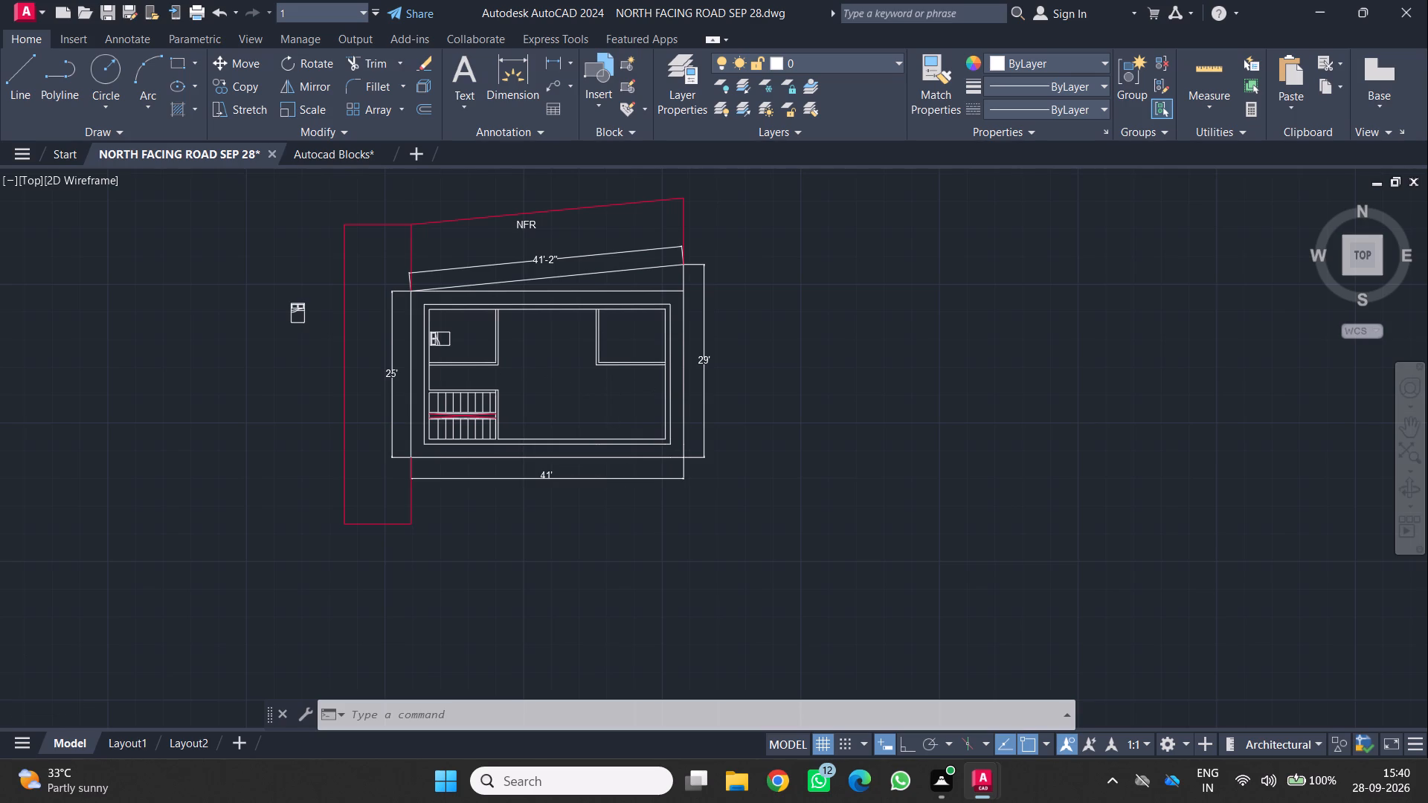
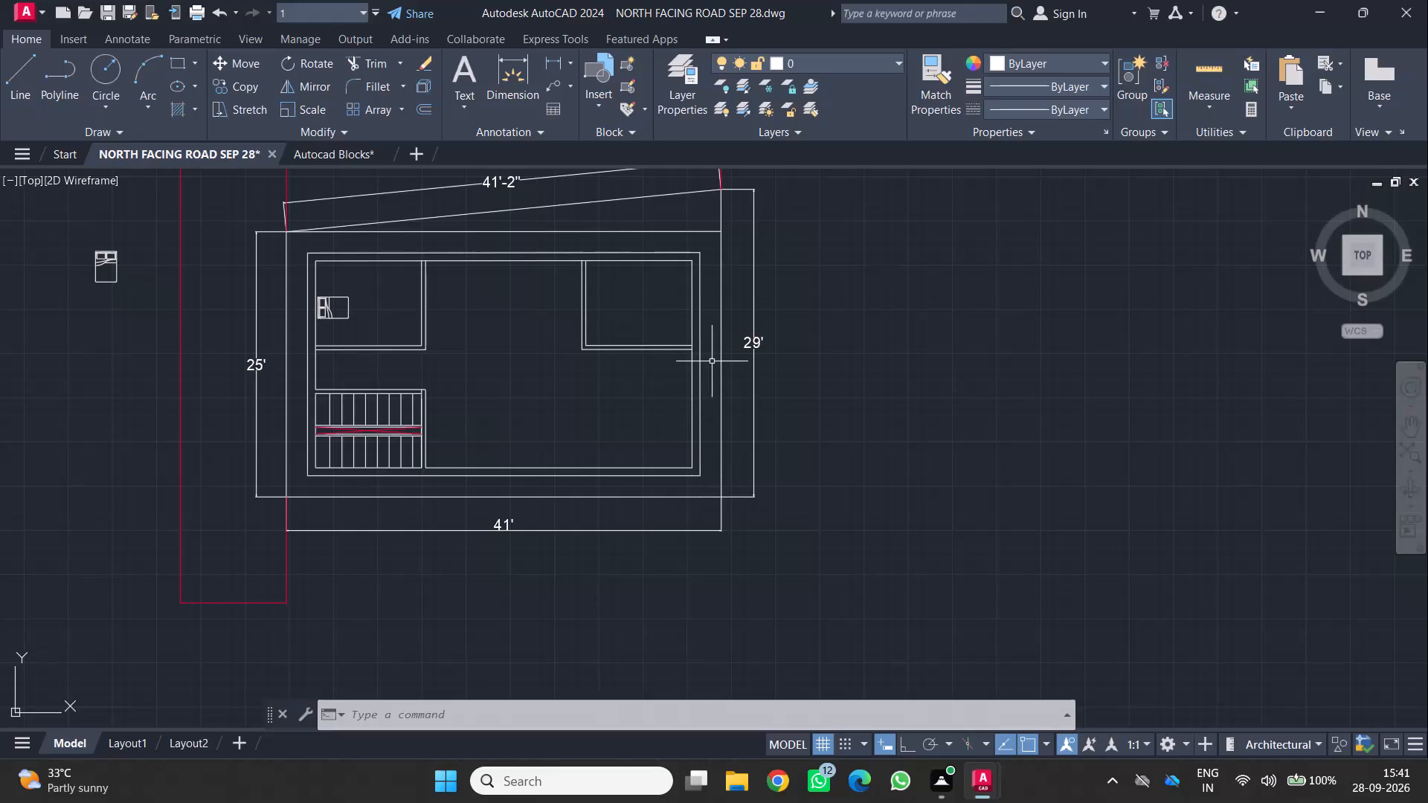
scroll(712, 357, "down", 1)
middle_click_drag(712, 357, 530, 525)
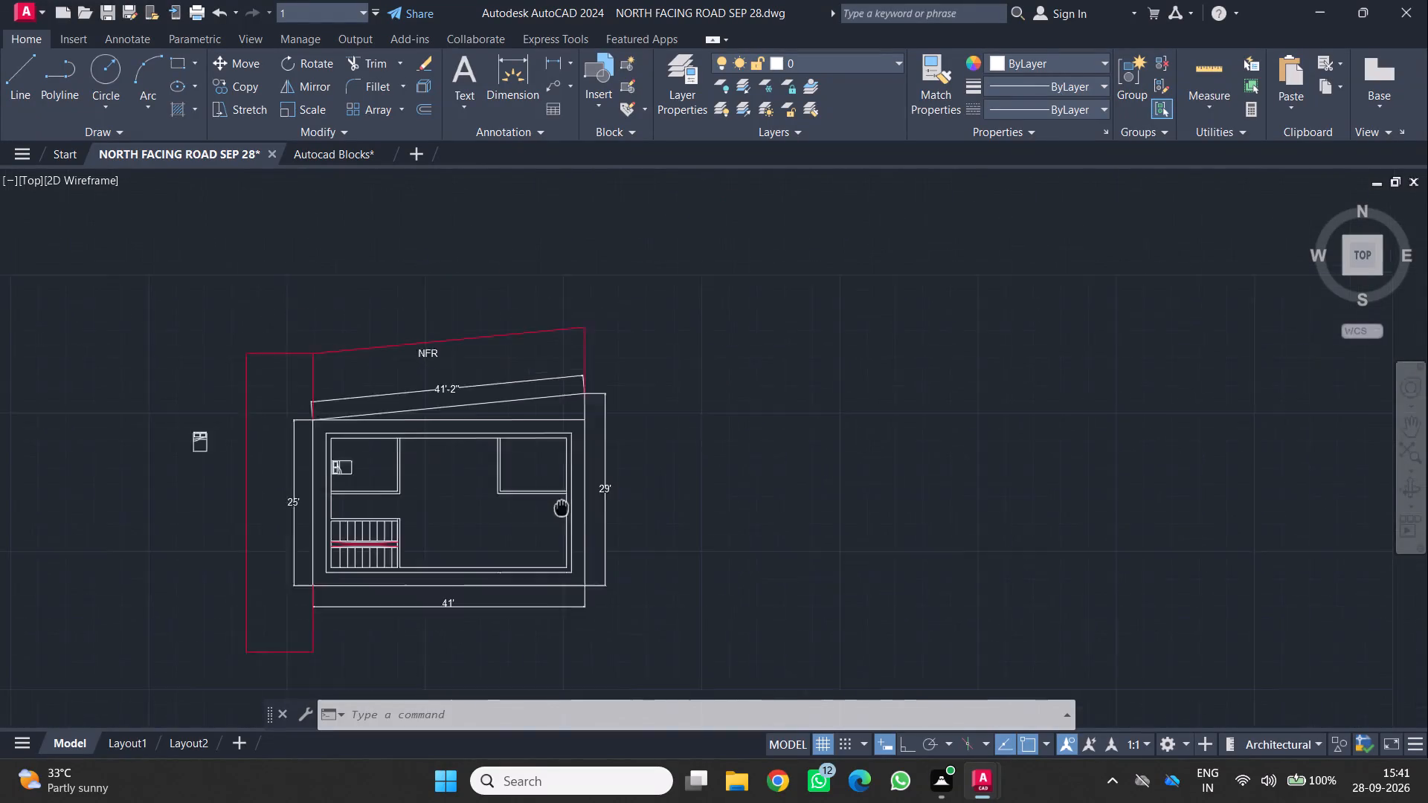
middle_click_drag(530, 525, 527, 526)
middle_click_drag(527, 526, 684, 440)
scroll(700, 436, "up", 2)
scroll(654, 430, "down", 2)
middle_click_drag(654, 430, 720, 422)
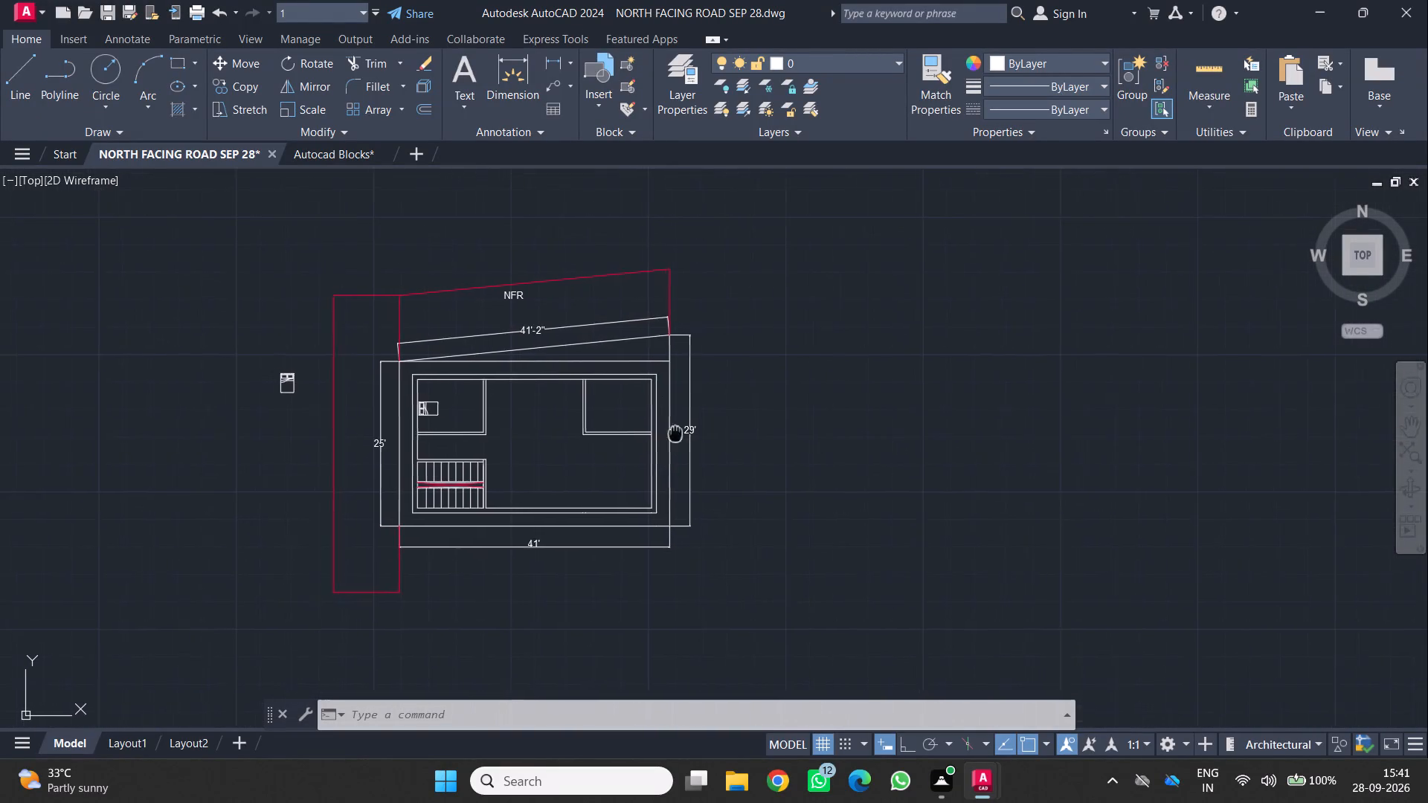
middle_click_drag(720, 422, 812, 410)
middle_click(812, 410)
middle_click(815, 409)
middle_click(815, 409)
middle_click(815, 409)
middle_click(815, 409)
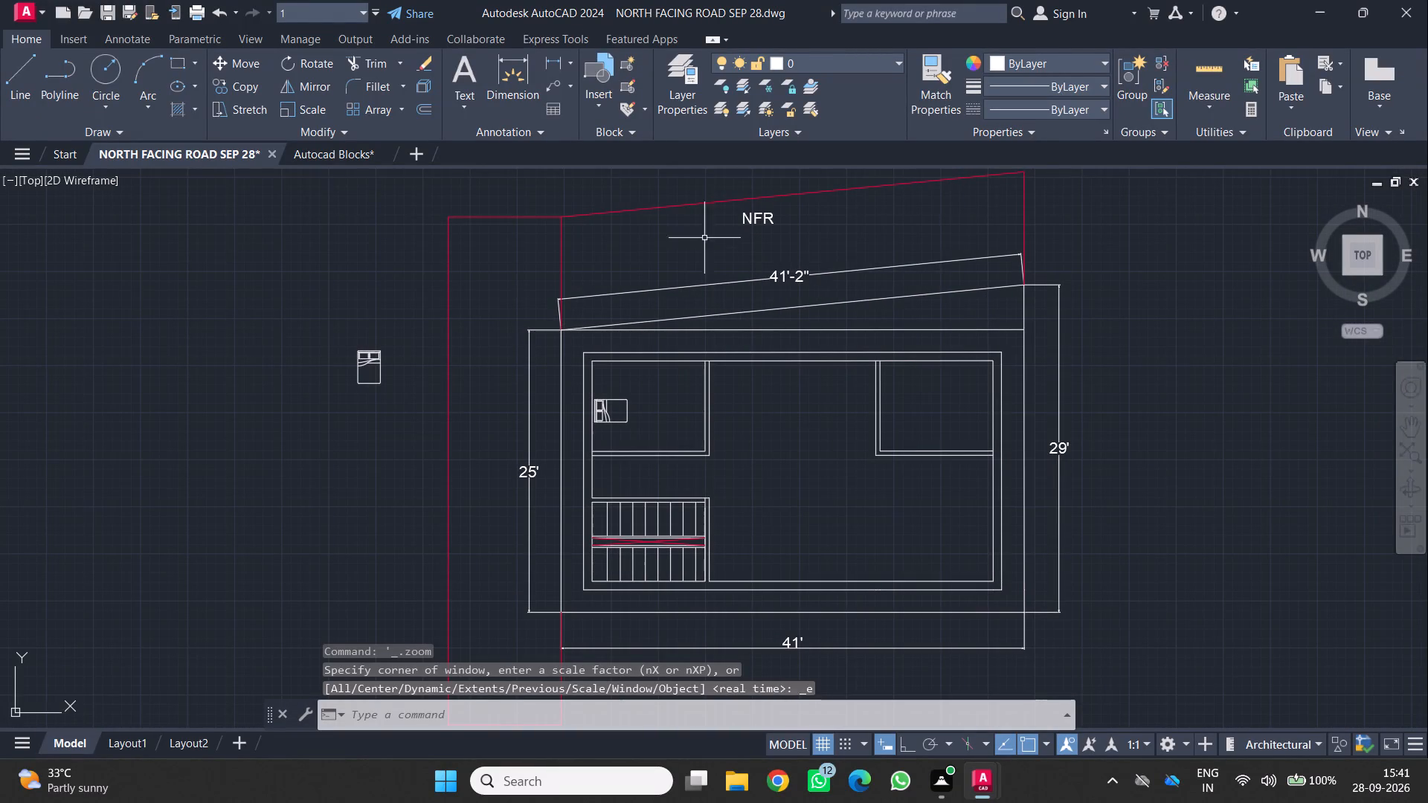
Browse the Autocad Blocks drawing for a suitable north-direction symbol in the Others section.
left_click(329, 152)
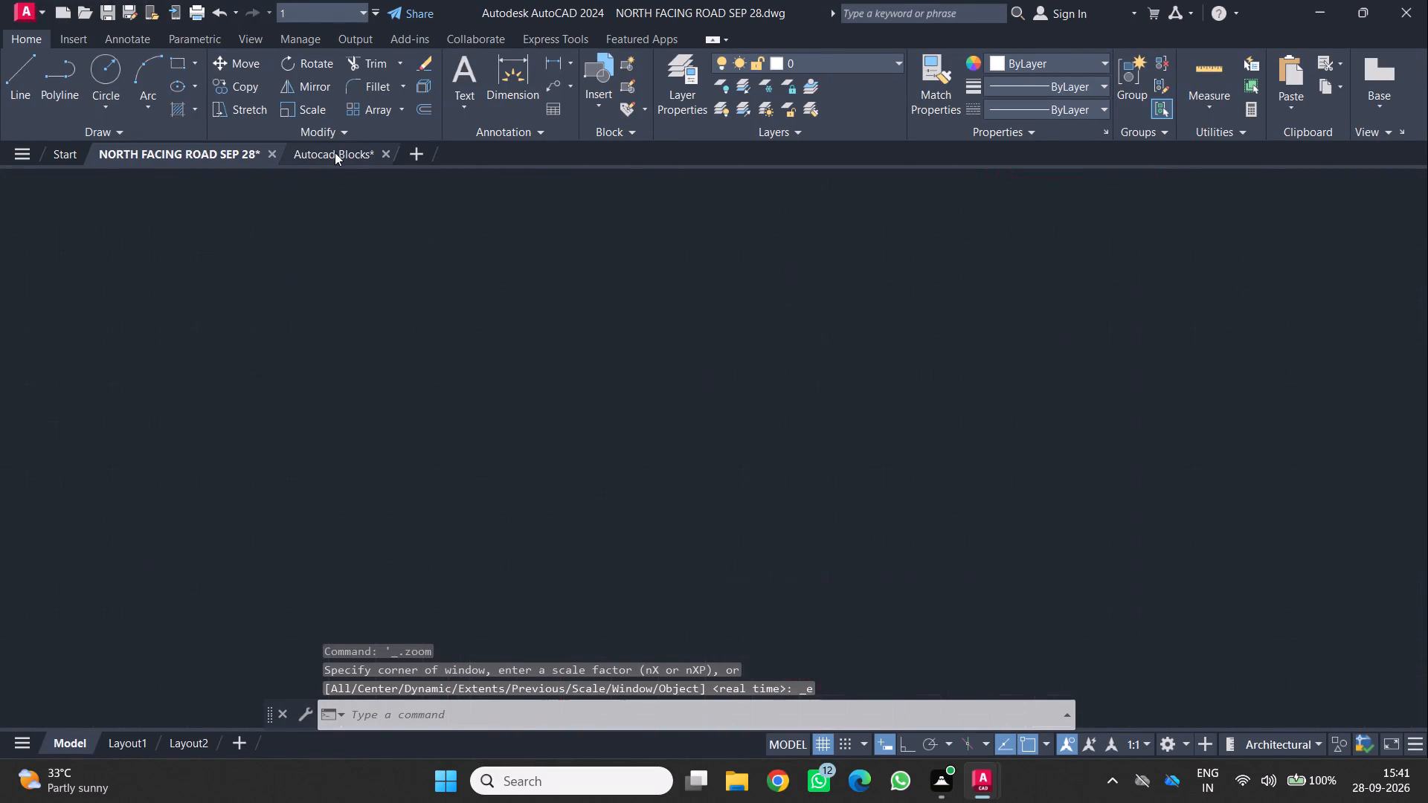
scroll(591, 341, "down", 2)
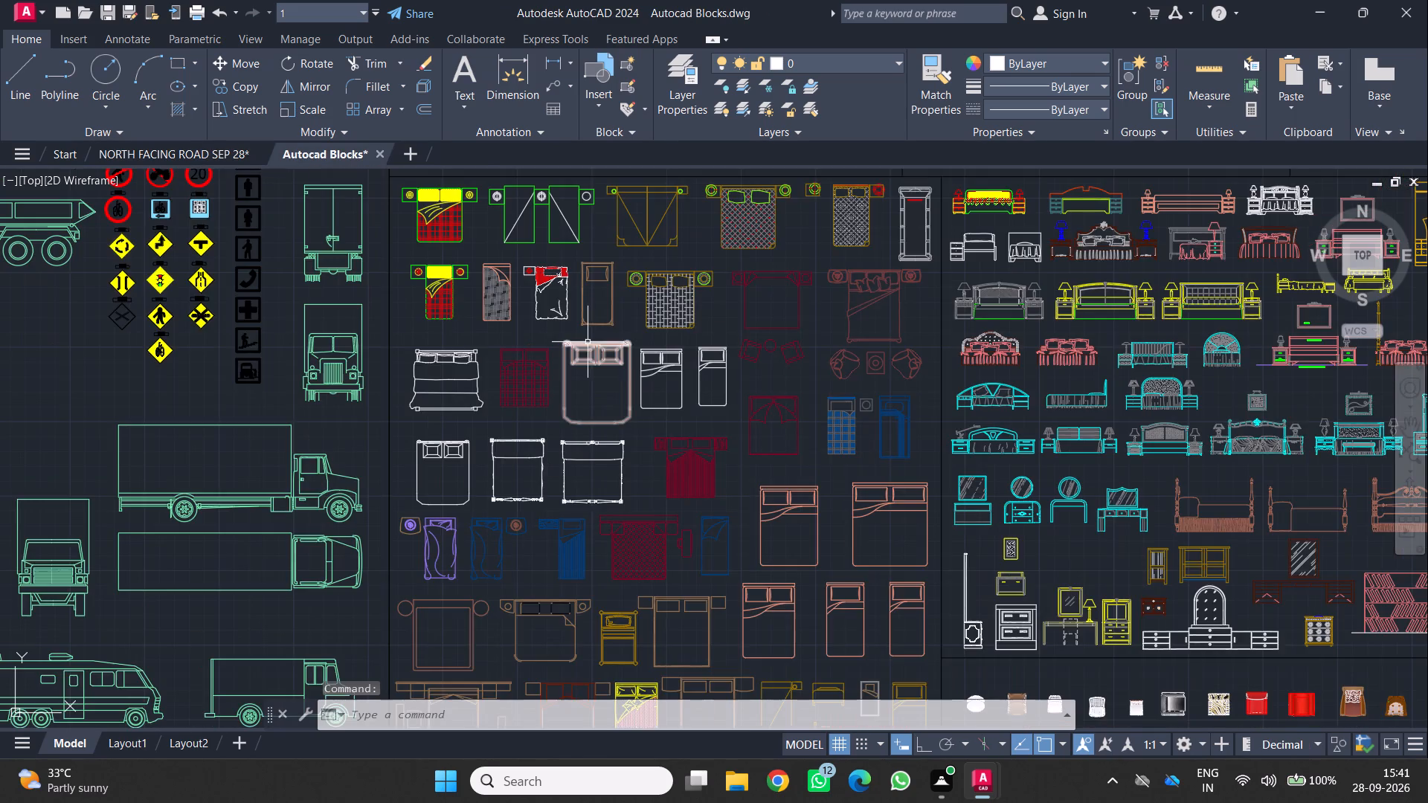
scroll(739, 320, "down", 4)
middle_click_drag(771, 315, 563, 405)
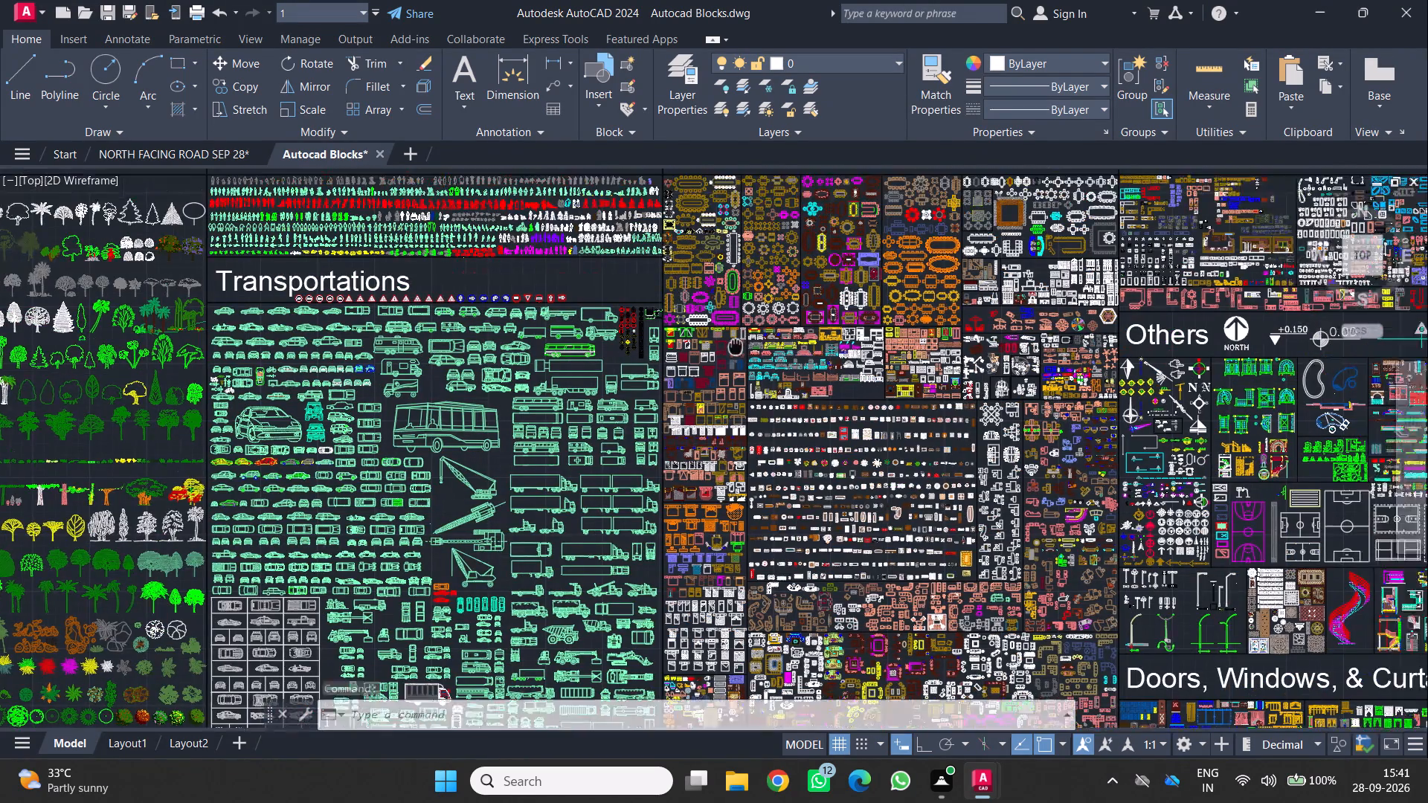
middle_click_drag(563, 405, 431, 438)
scroll(779, 342, "up", 2)
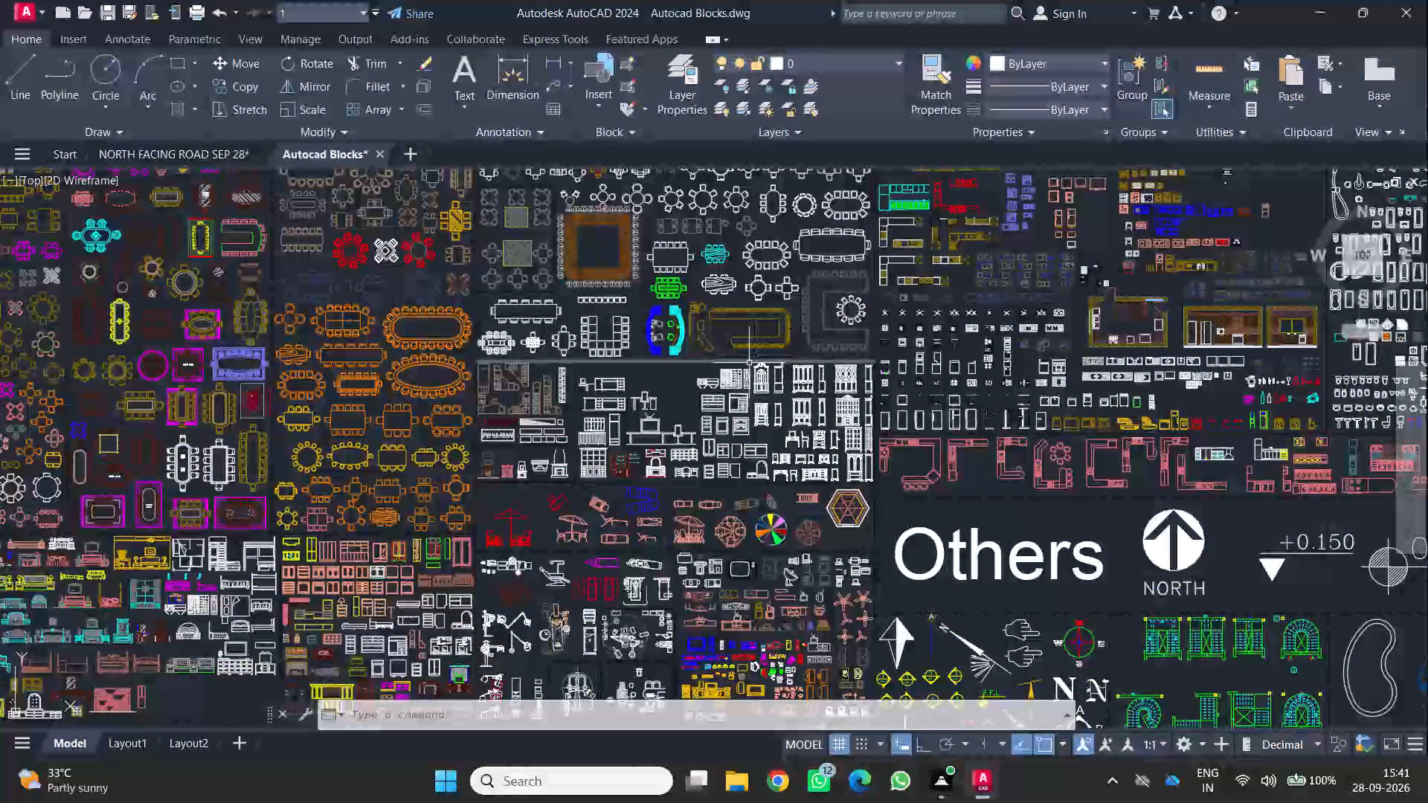
scroll(854, 456, "down", 1)
middle_click_drag(947, 518, 841, 361)
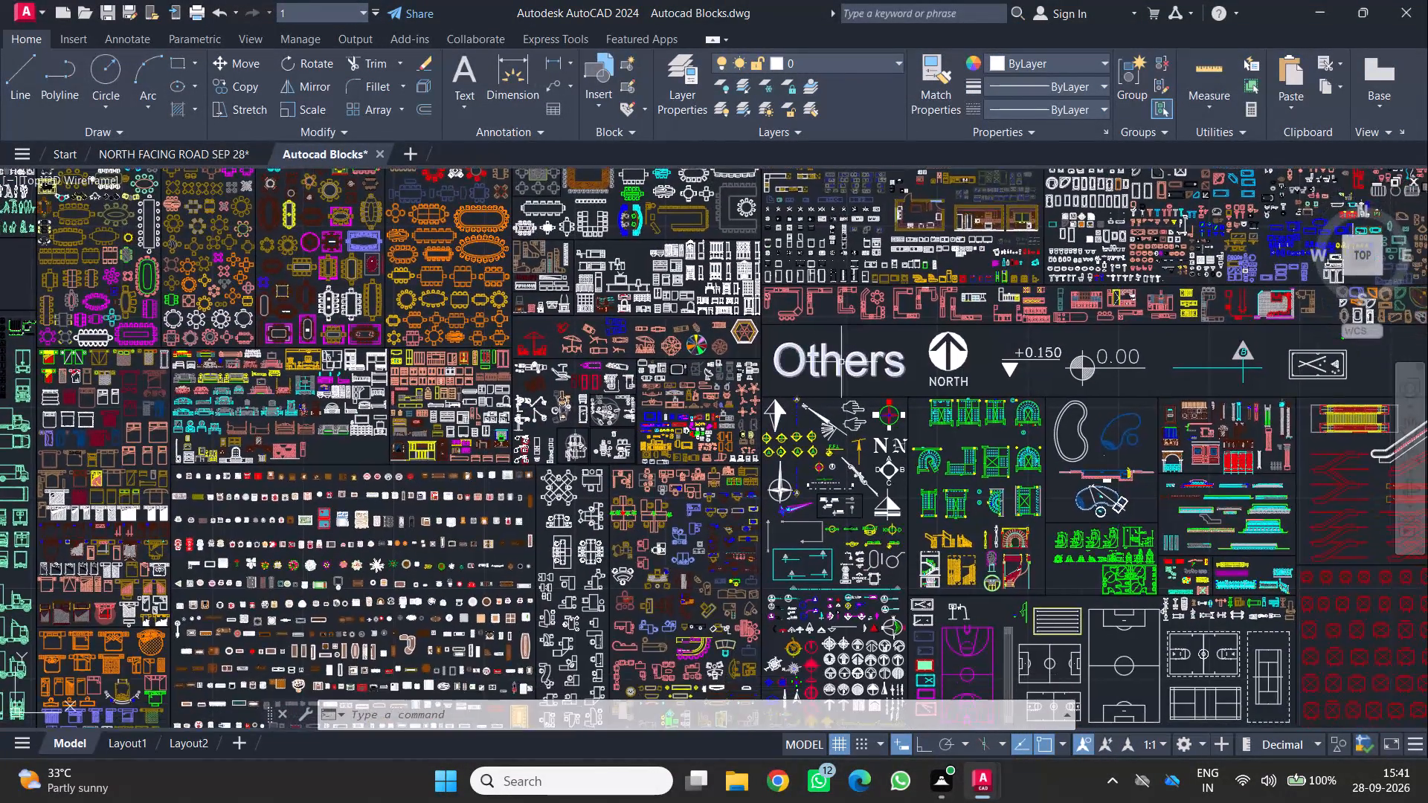
scroll(810, 473, "up", 3)
middle_click(808, 472)
middle_click_drag(808, 472, 734, 396)
middle_click(733, 396)
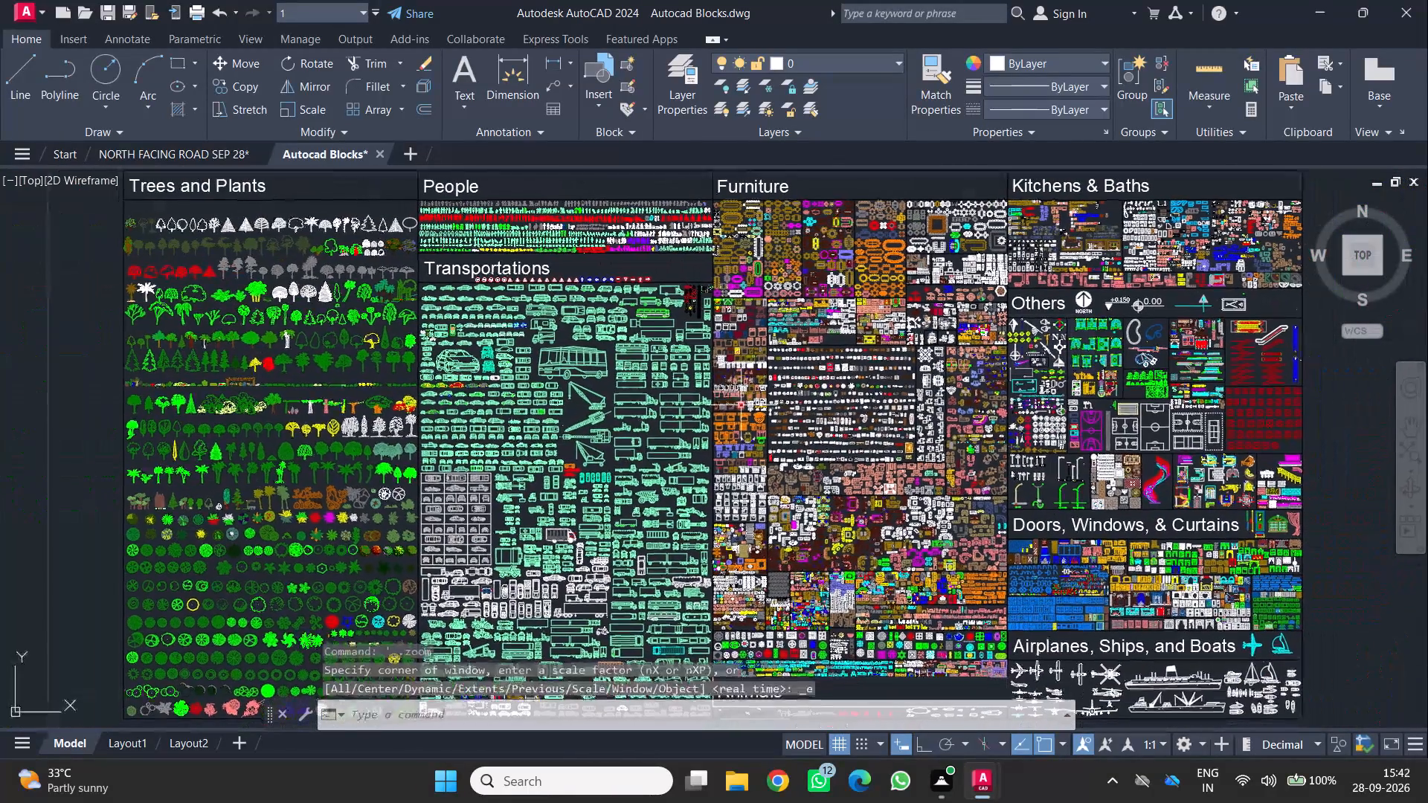
scroll(939, 364, "up", 2)
scroll(997, 407, "up", 1)
middle_click_drag(997, 407, 575, 505)
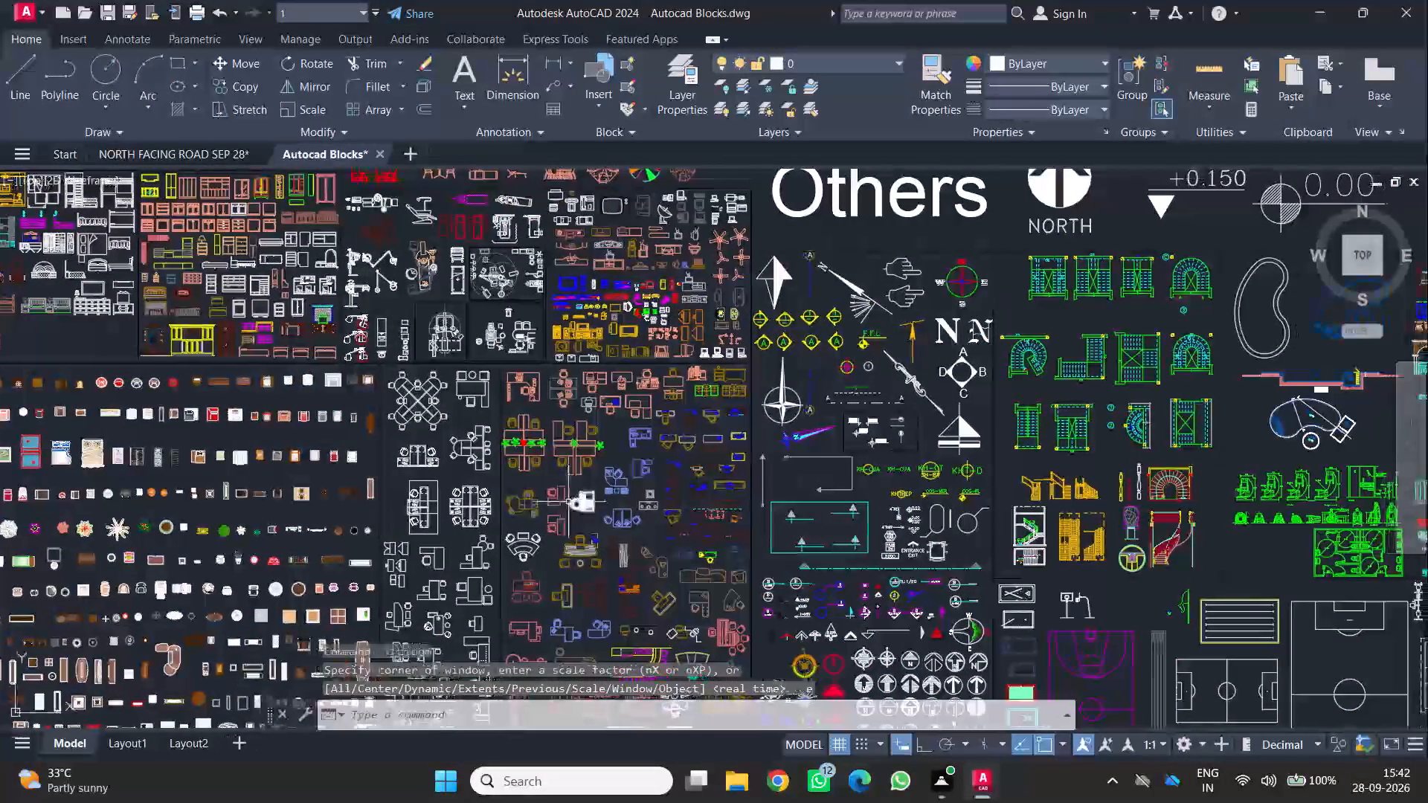
scroll(820, 438, "up", 2)
scroll(818, 430, "down", 1)
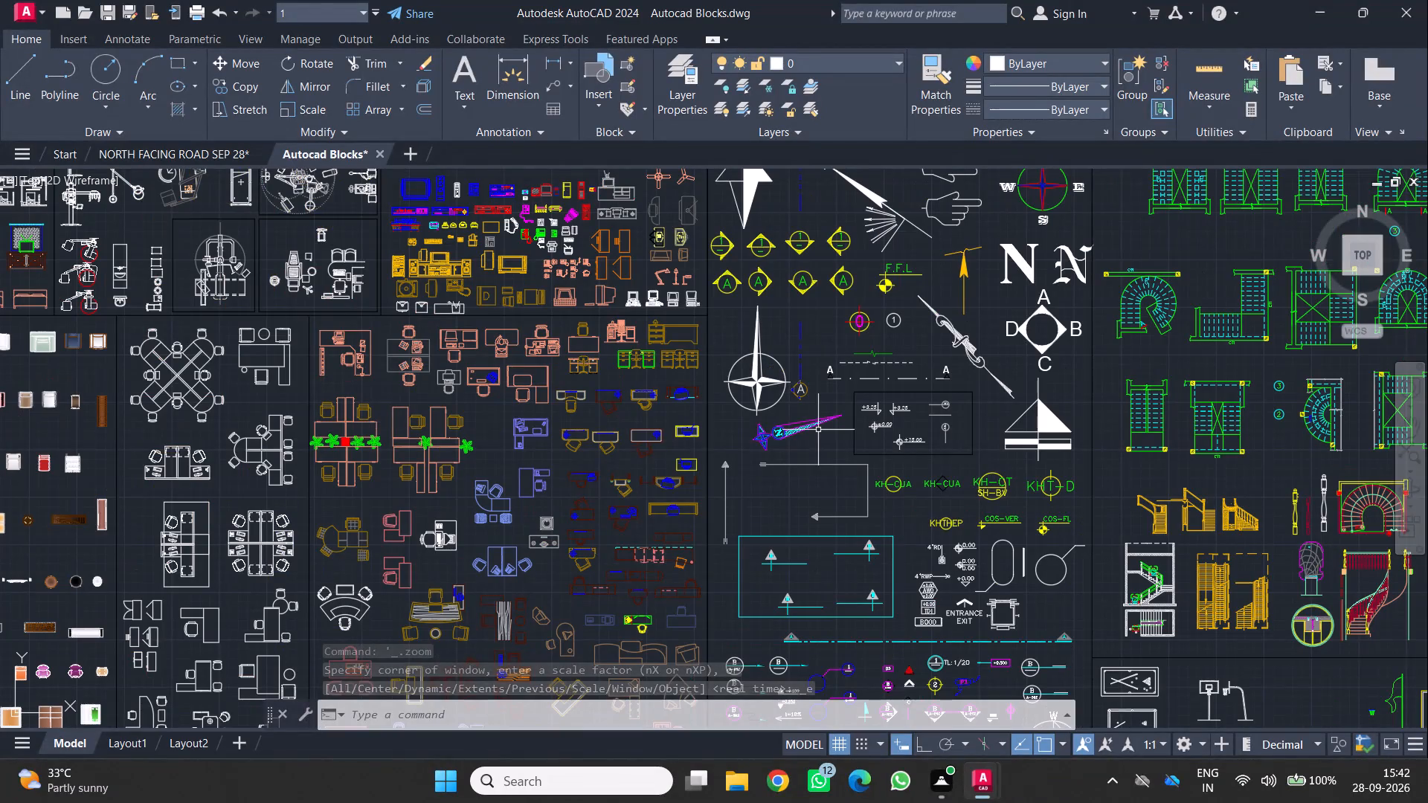
middle_click_drag(940, 334, 743, 455)
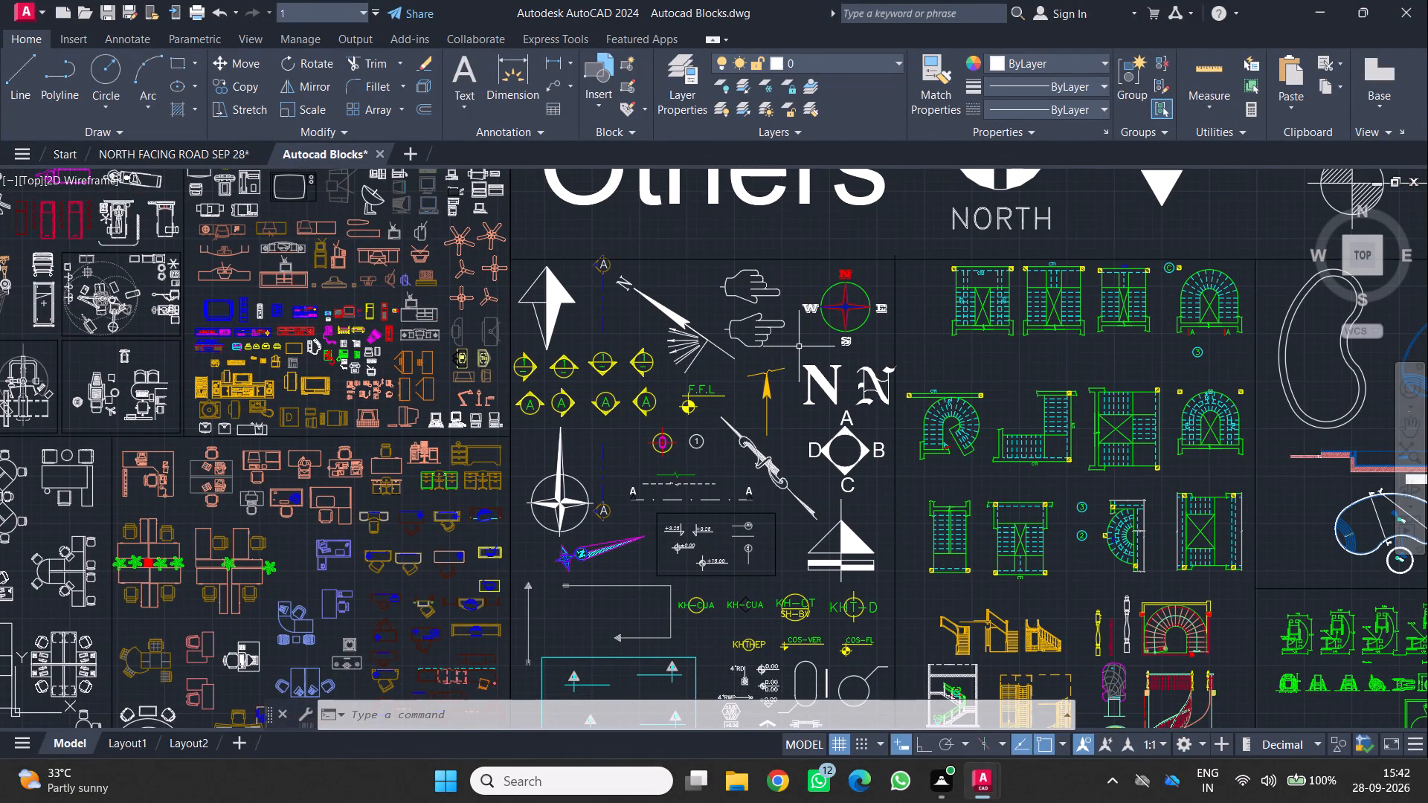
scroll(854, 396, "down", 1)
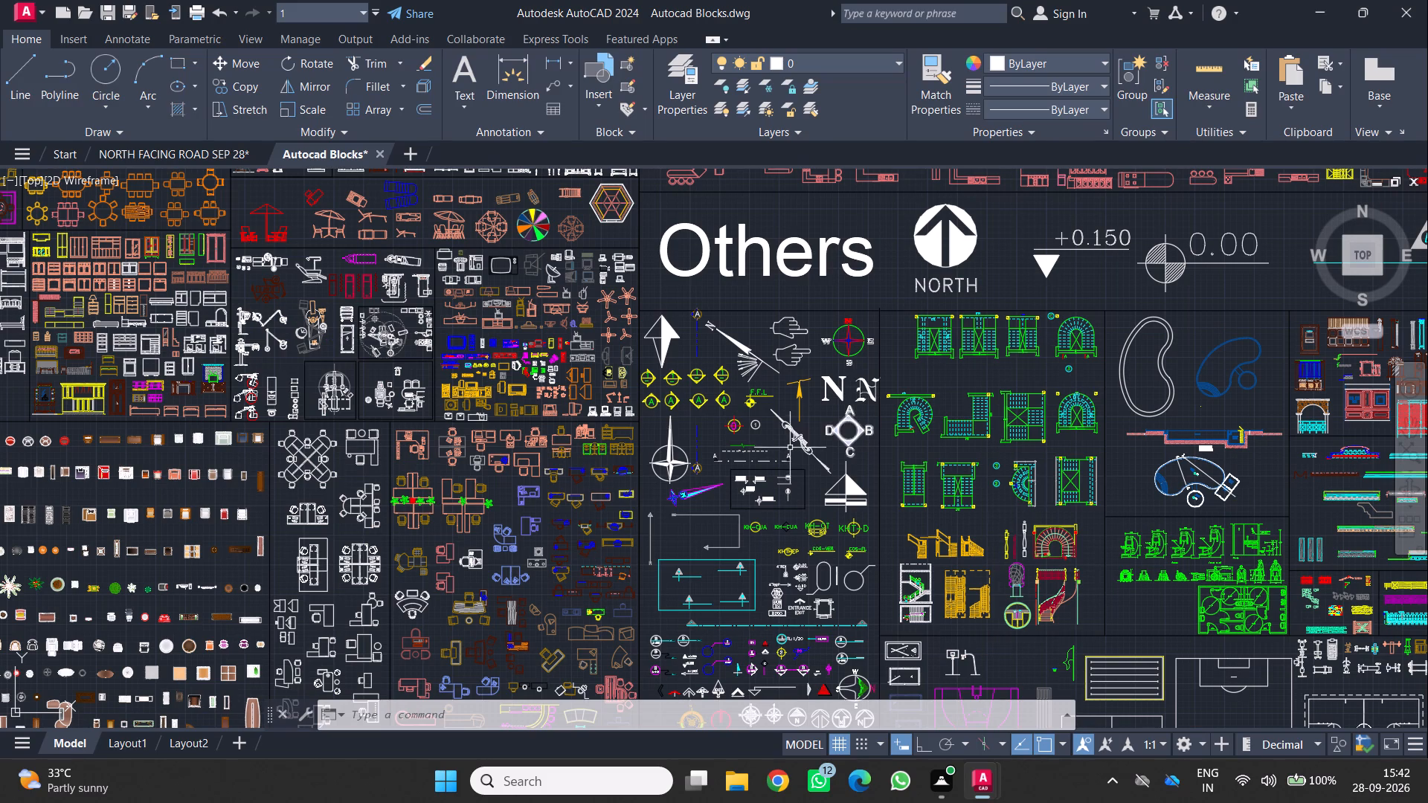
middle_click_drag(788, 449, 743, 301)
scroll(665, 457, "up", 1)
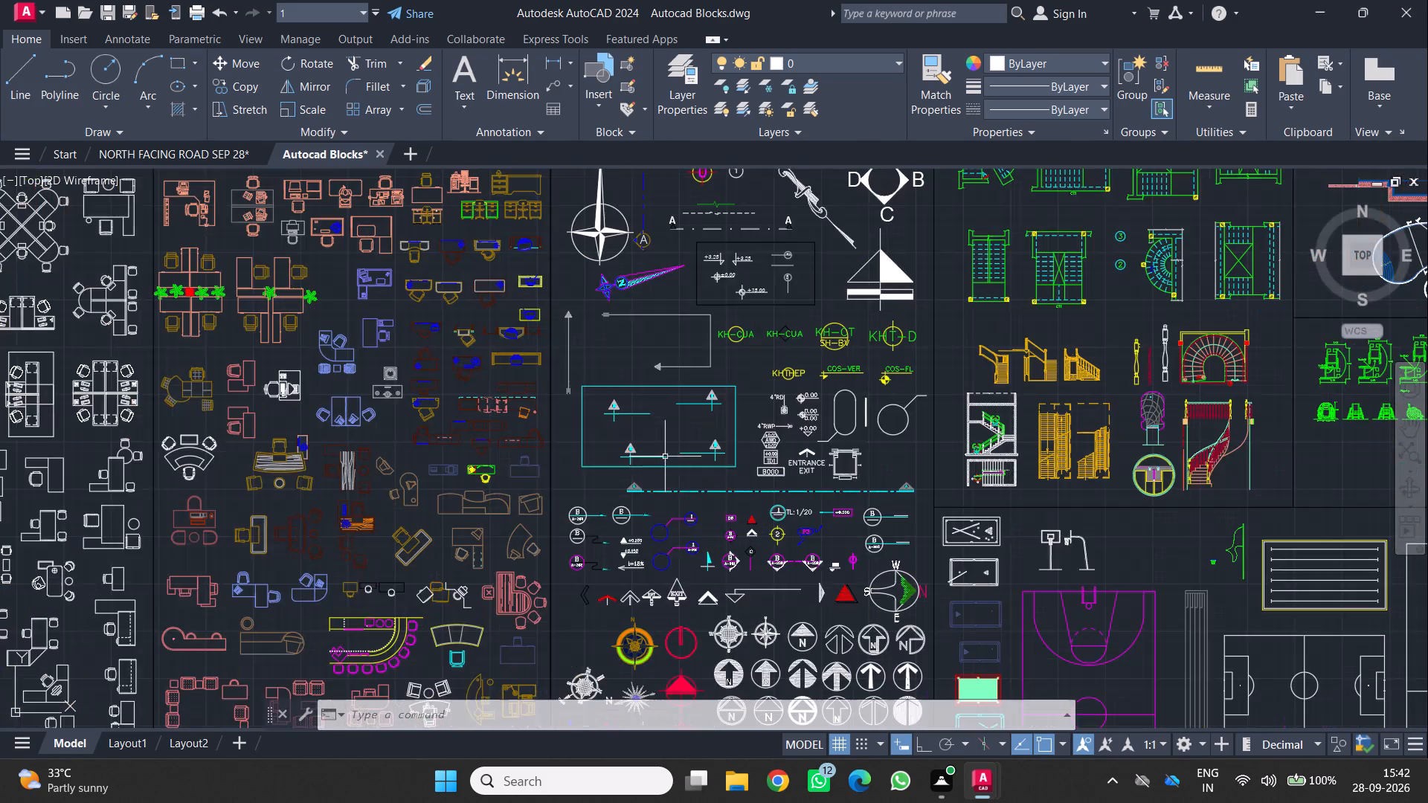
scroll(688, 490, "up", 1)
middle_click_drag(688, 490, 646, 294)
middle_click_drag(557, 495, 601, 431)
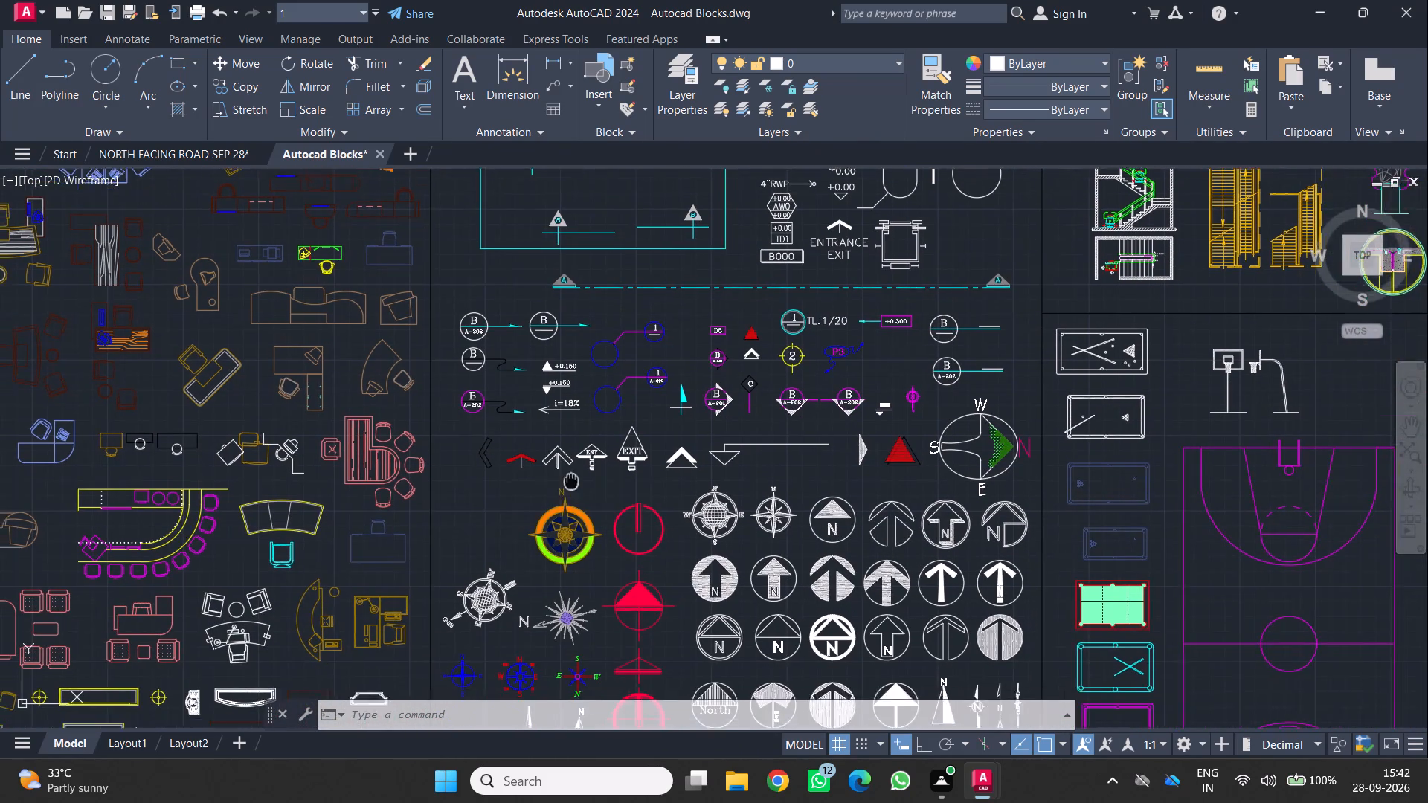
middle_click_drag(601, 431, 713, 312)
middle_click_drag(579, 489, 554, 413)
middle_click(554, 413)
scroll(744, 428, "up", 1)
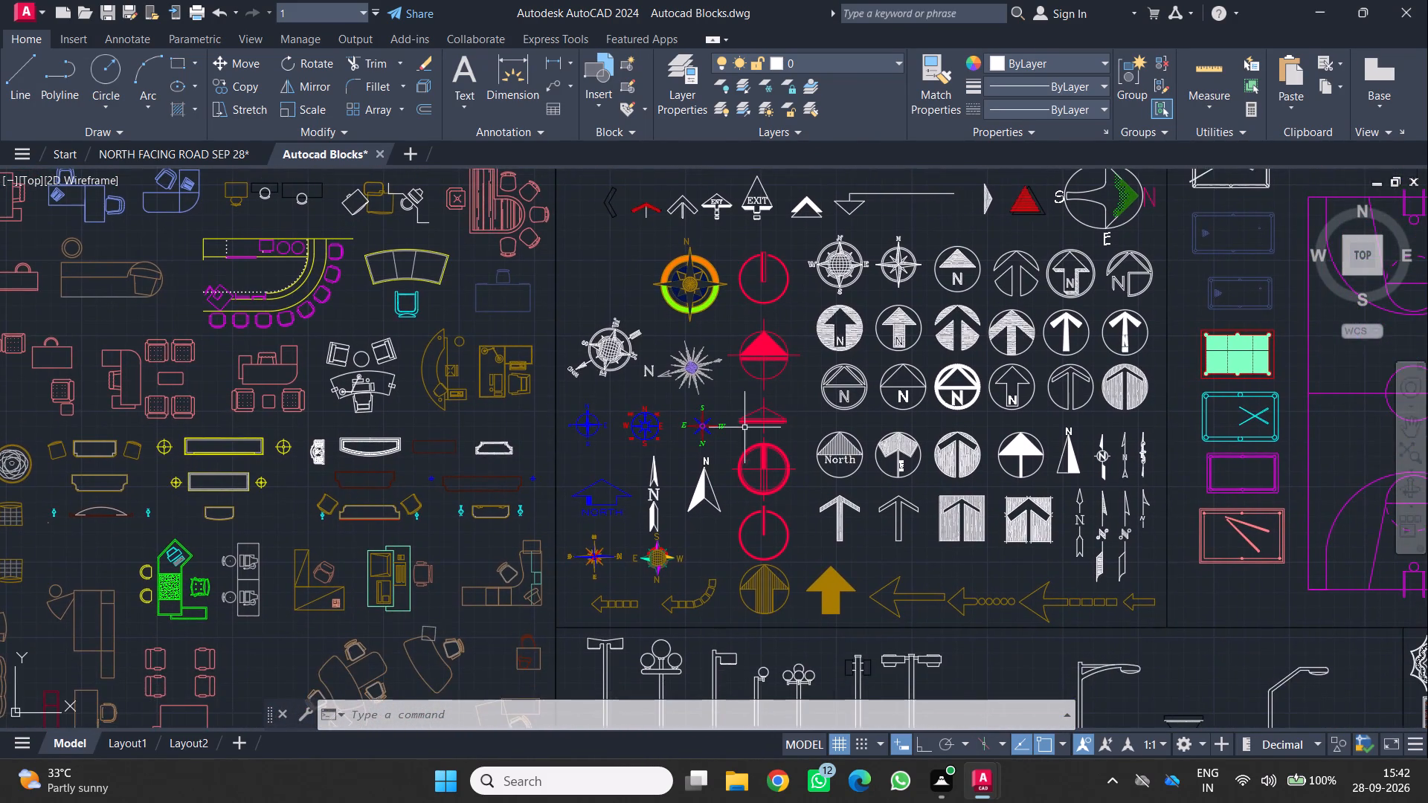
scroll(744, 428, "up", 1)
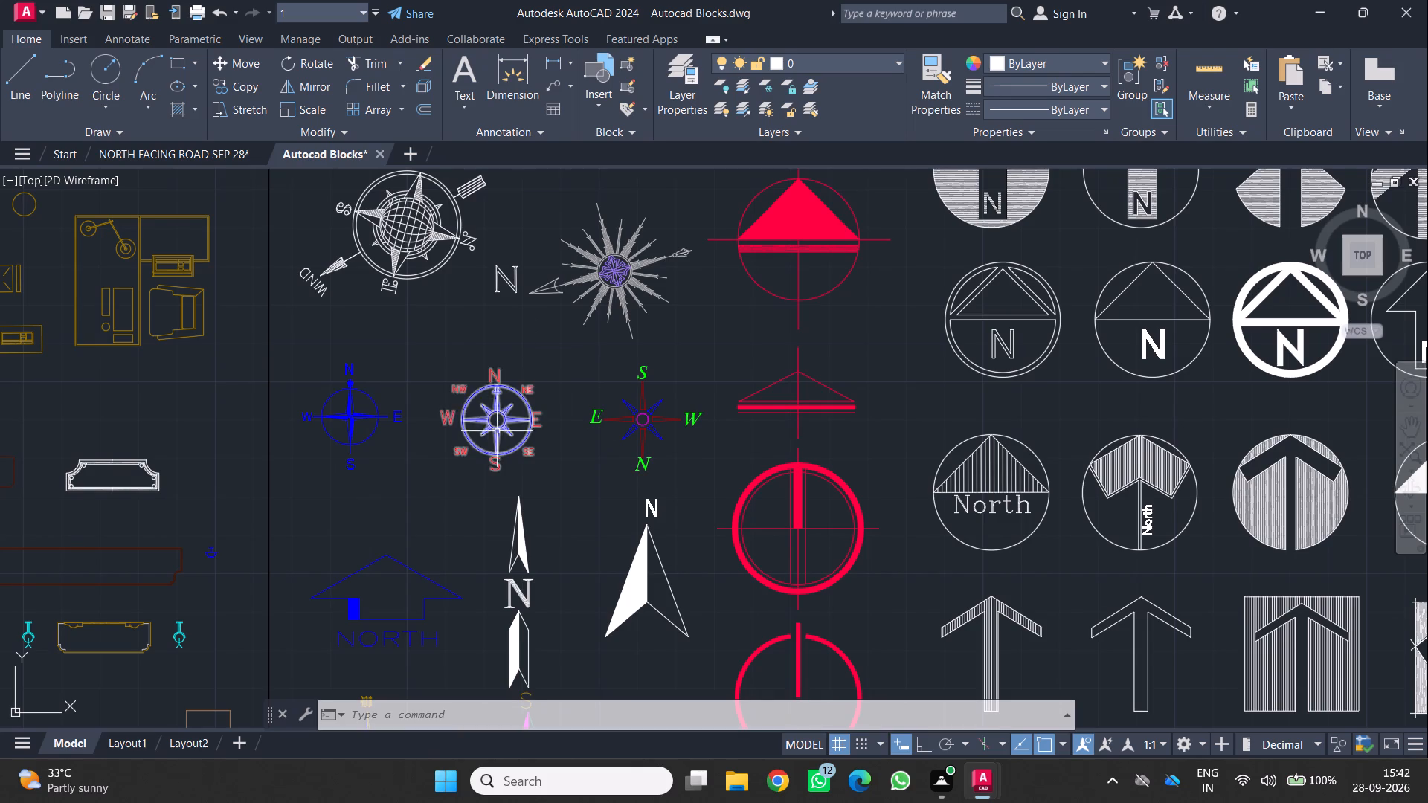
Copy the blue eight-point compass block with red direction letters into the NORTH FACING ROAD SEP 28 drawing, west of the plot.
left_click(440, 347)
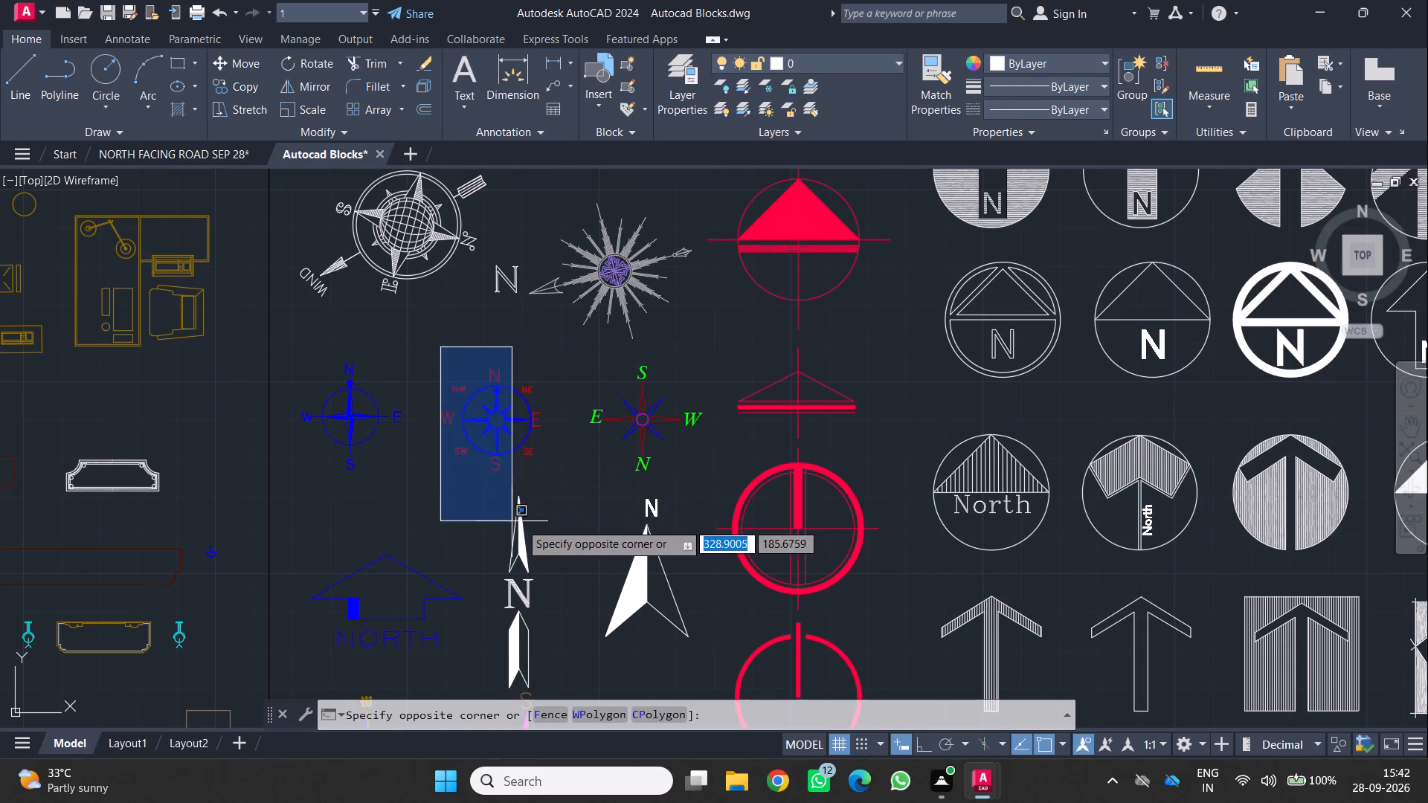
left_click(562, 478)
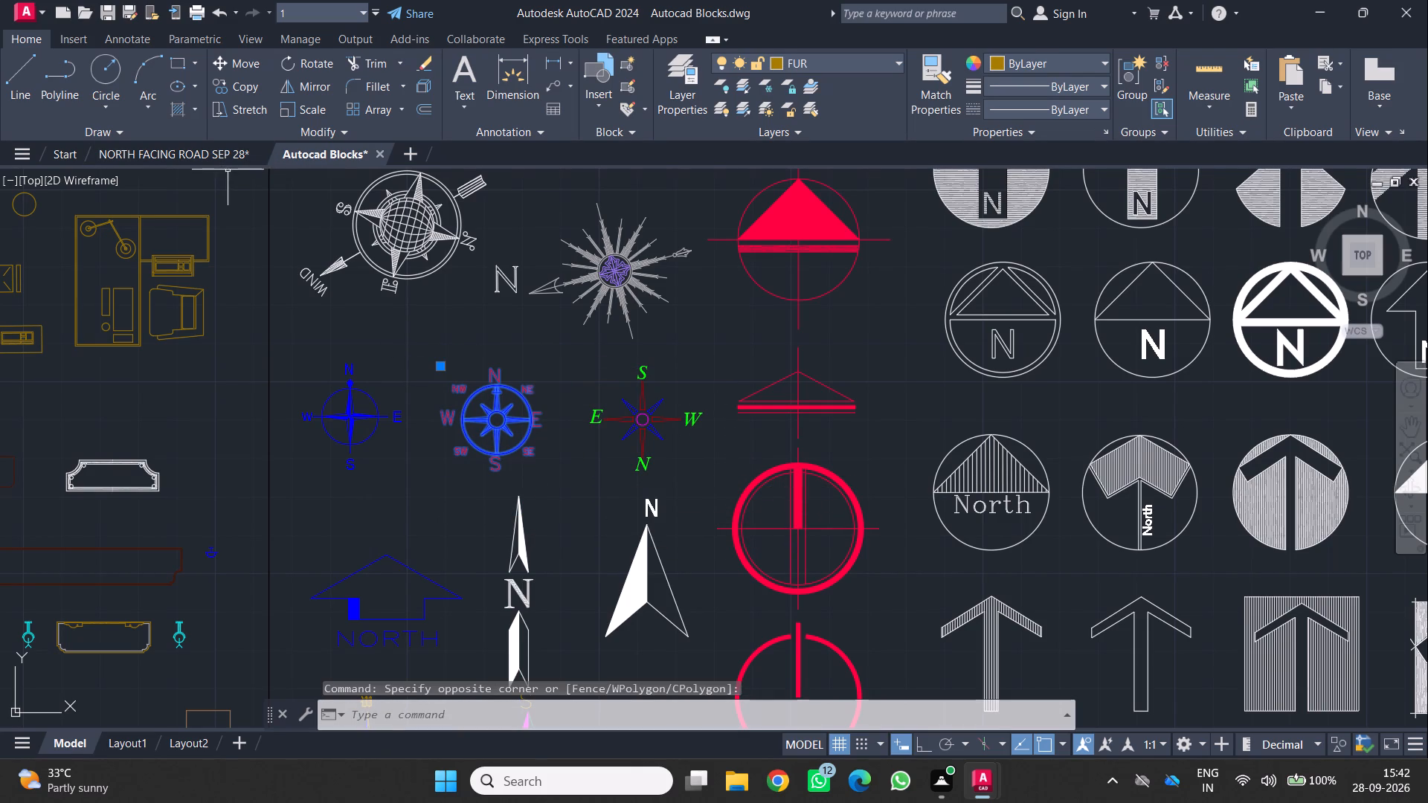
key("ctrl+c")
left_click(260, 182, "ctrl")
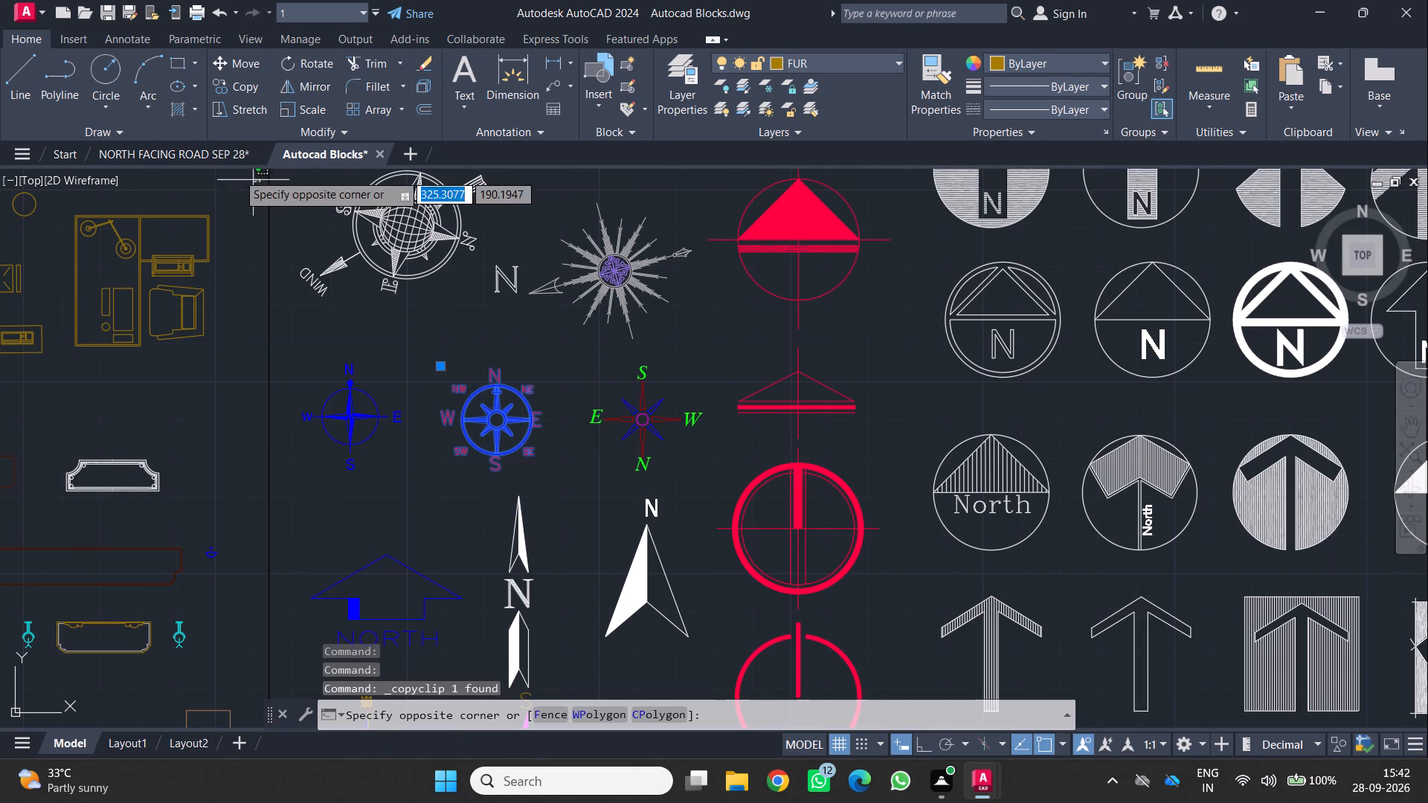
left_click(253, 281)
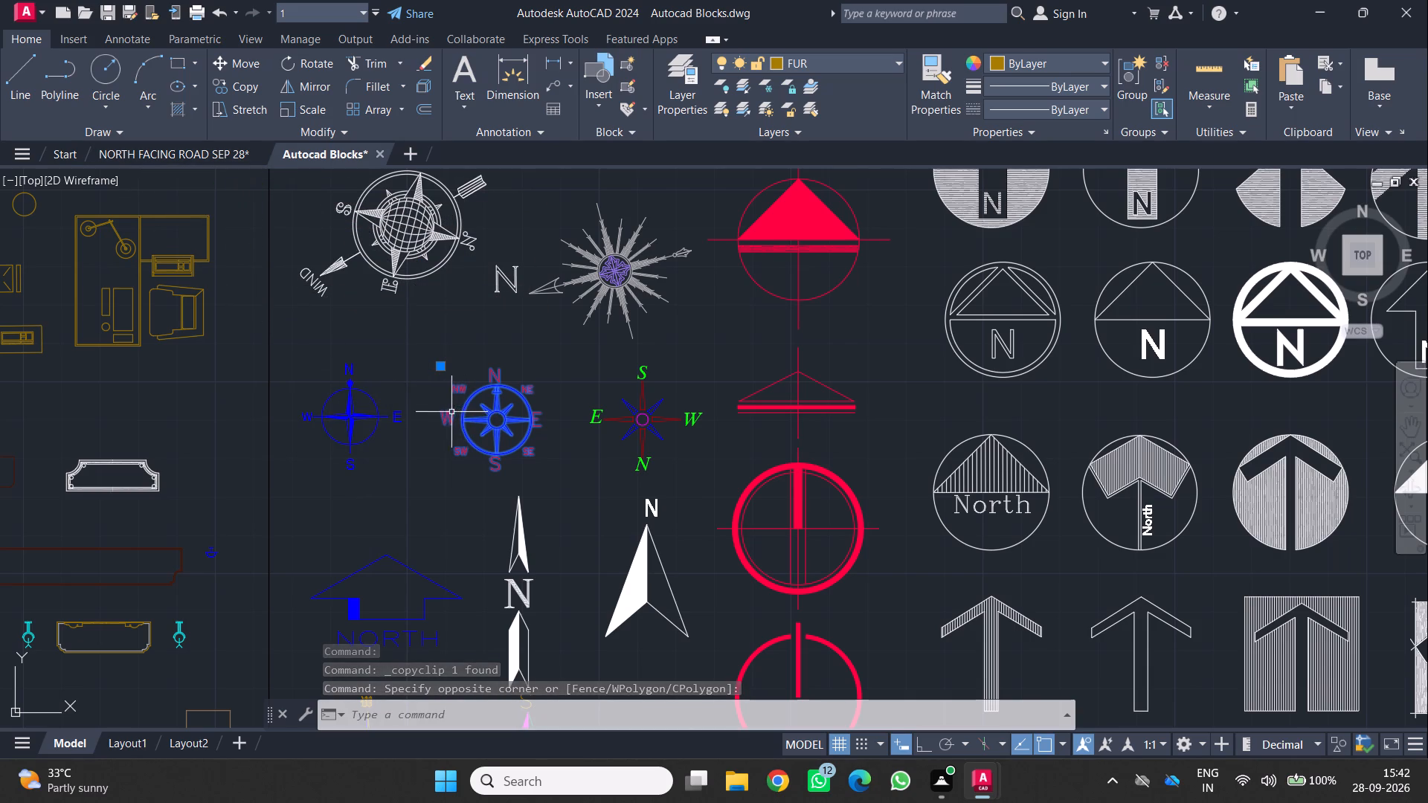
key("ctrl+c")
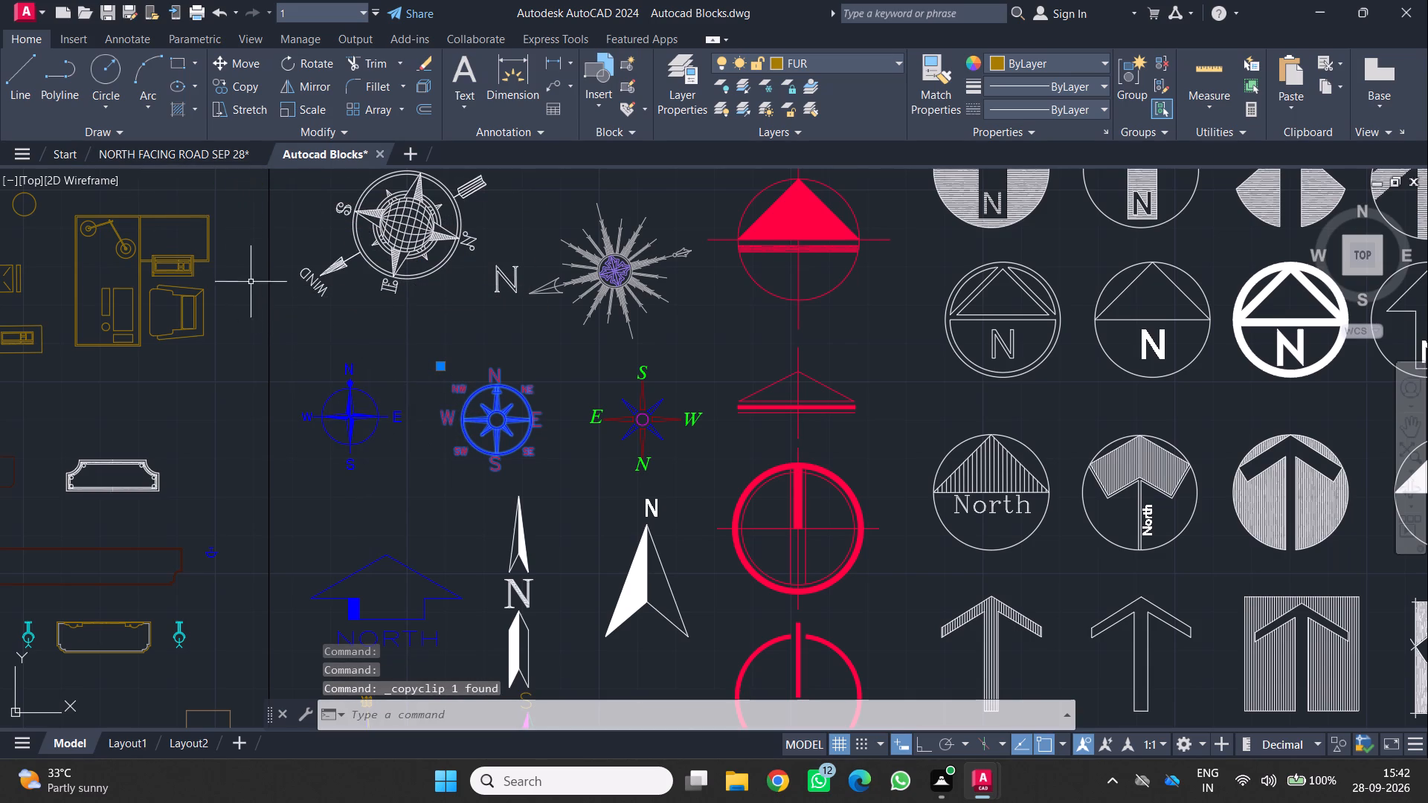
left_click(201, 151)
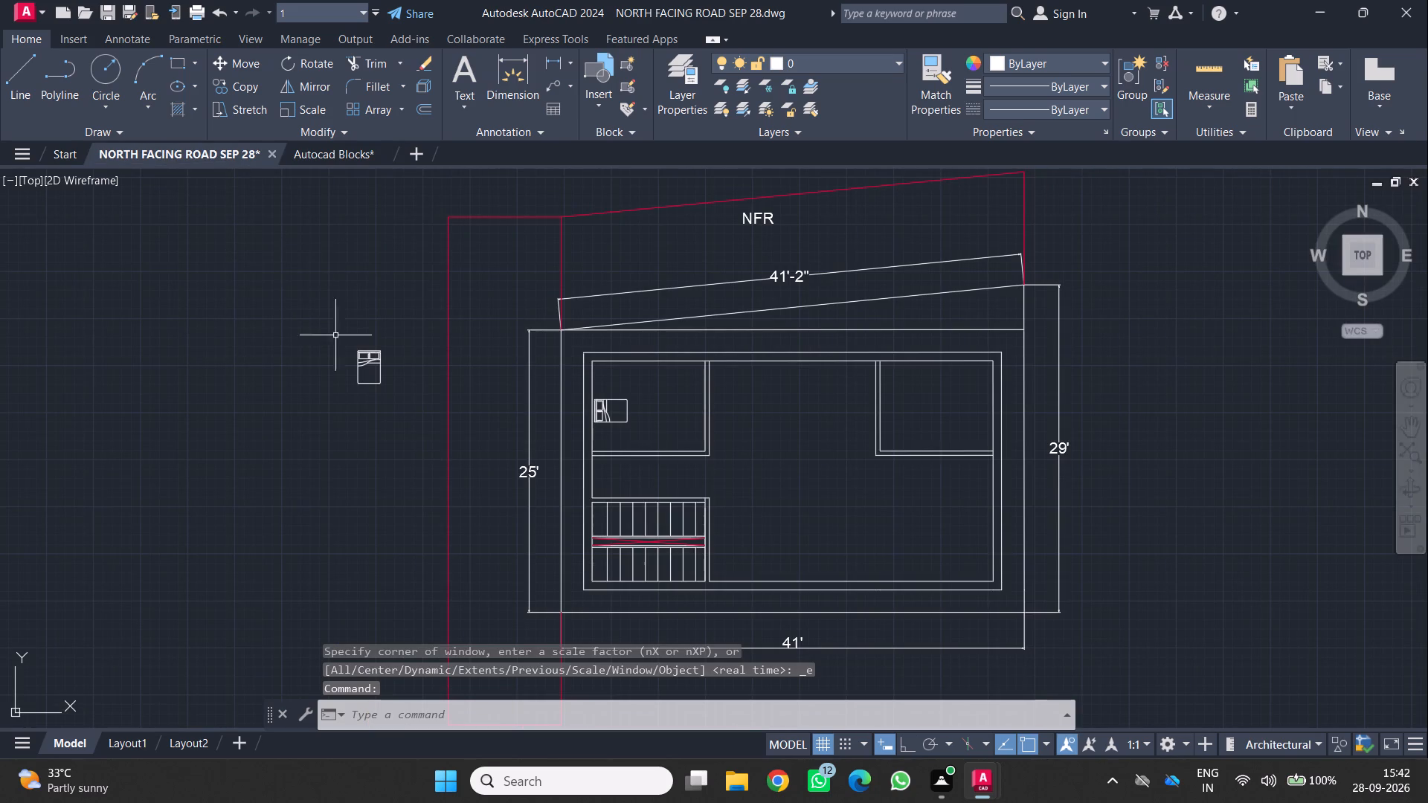
key("ctrl+v")
left_click(382, 475)
Scale up the tiny pasted compass block freehand from its south end so it is legible beside the plan.
scroll(338, 498, "up", 2)
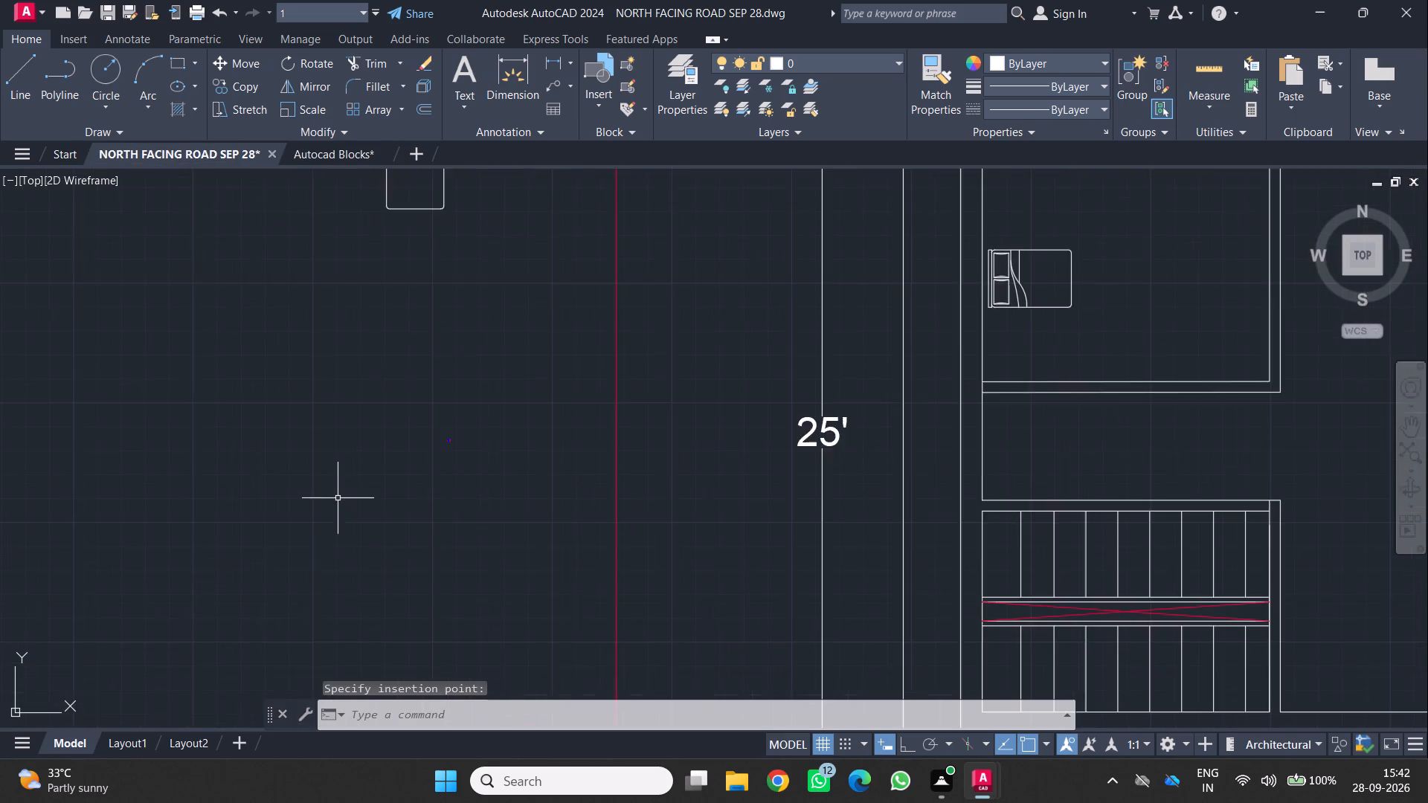
scroll(357, 484, "up", 2)
scroll(458, 464, "up", 1)
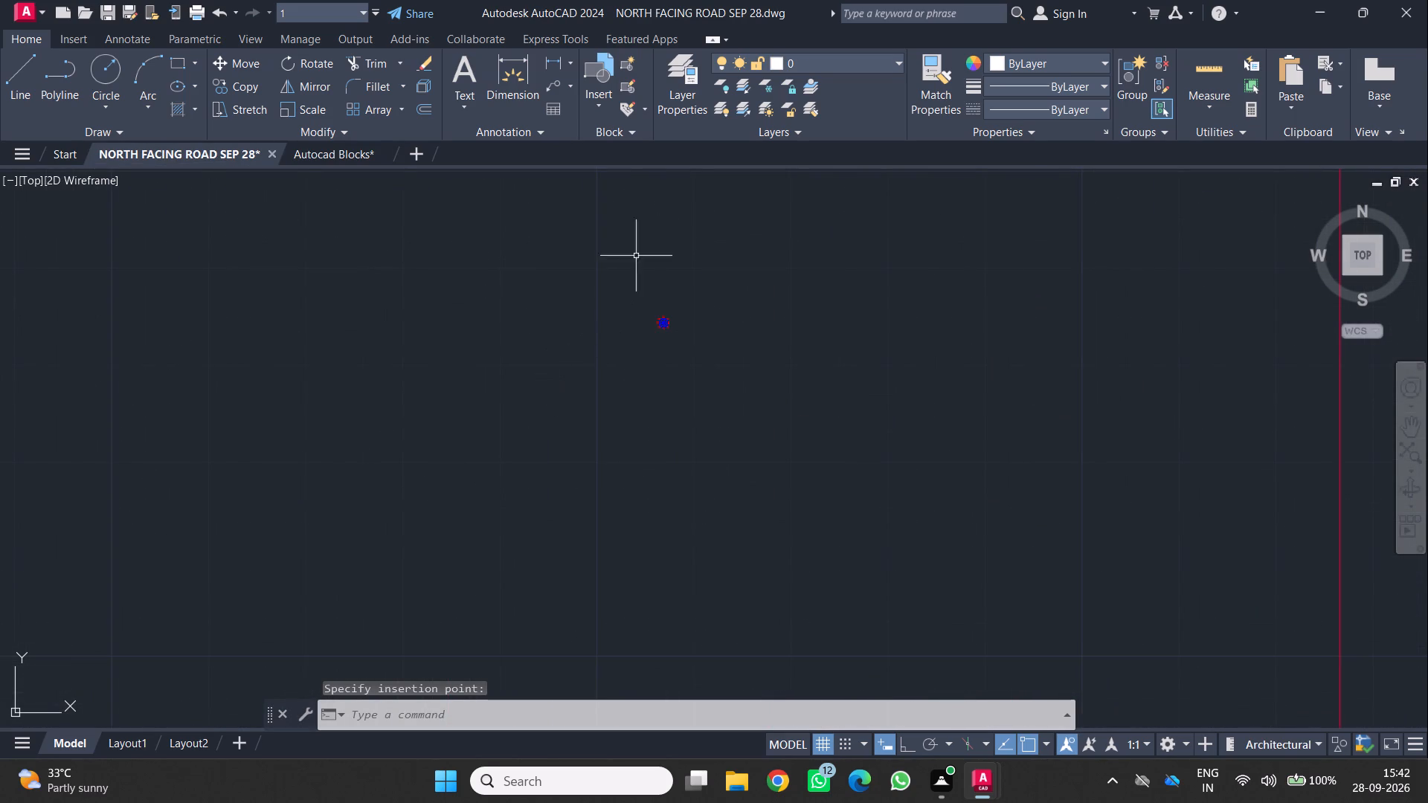
left_click_drag(624, 283, 623, 300)
left_click(718, 399)
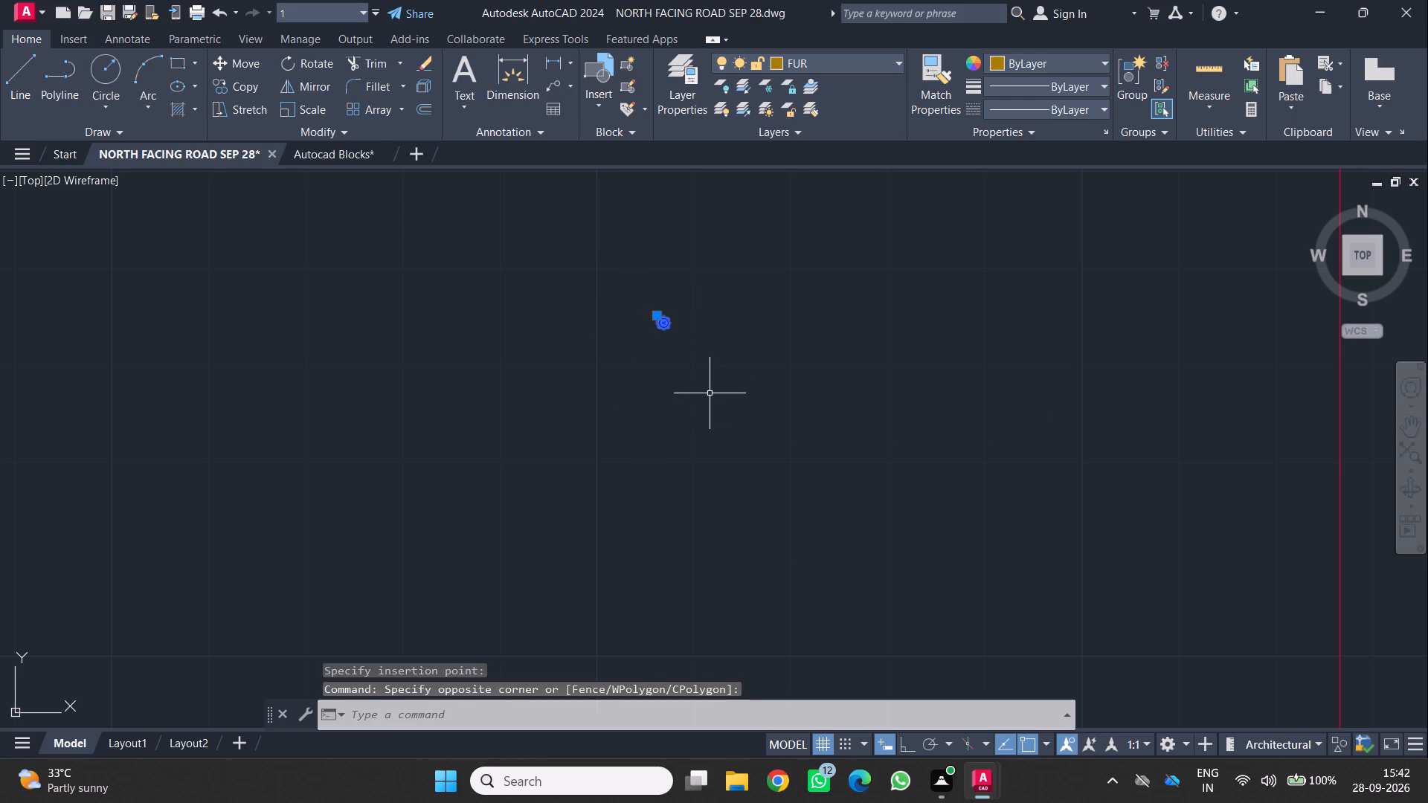
type("SC")
key("Return")
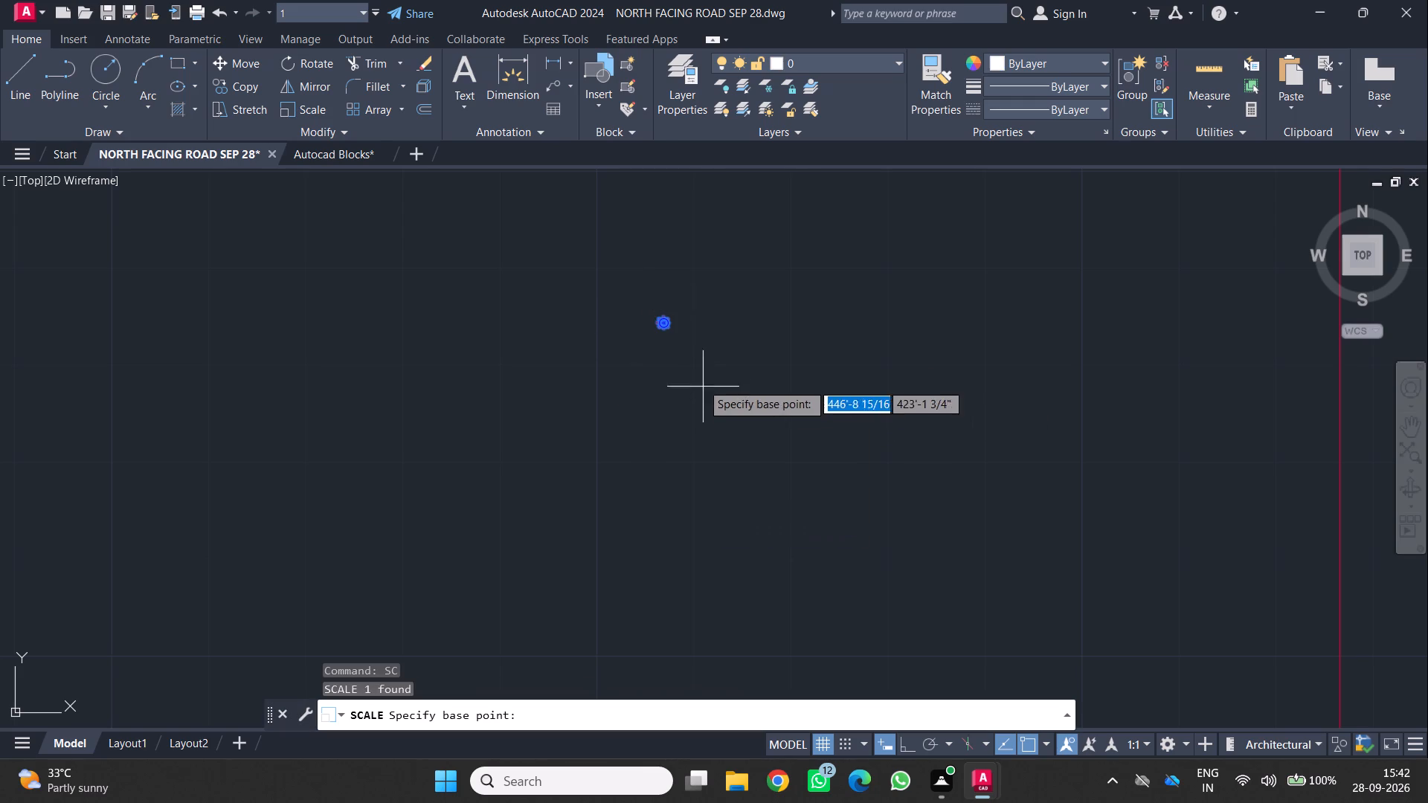
scroll(685, 367, "up", 1)
left_click(645, 307)
scroll(873, 272, "down", 4)
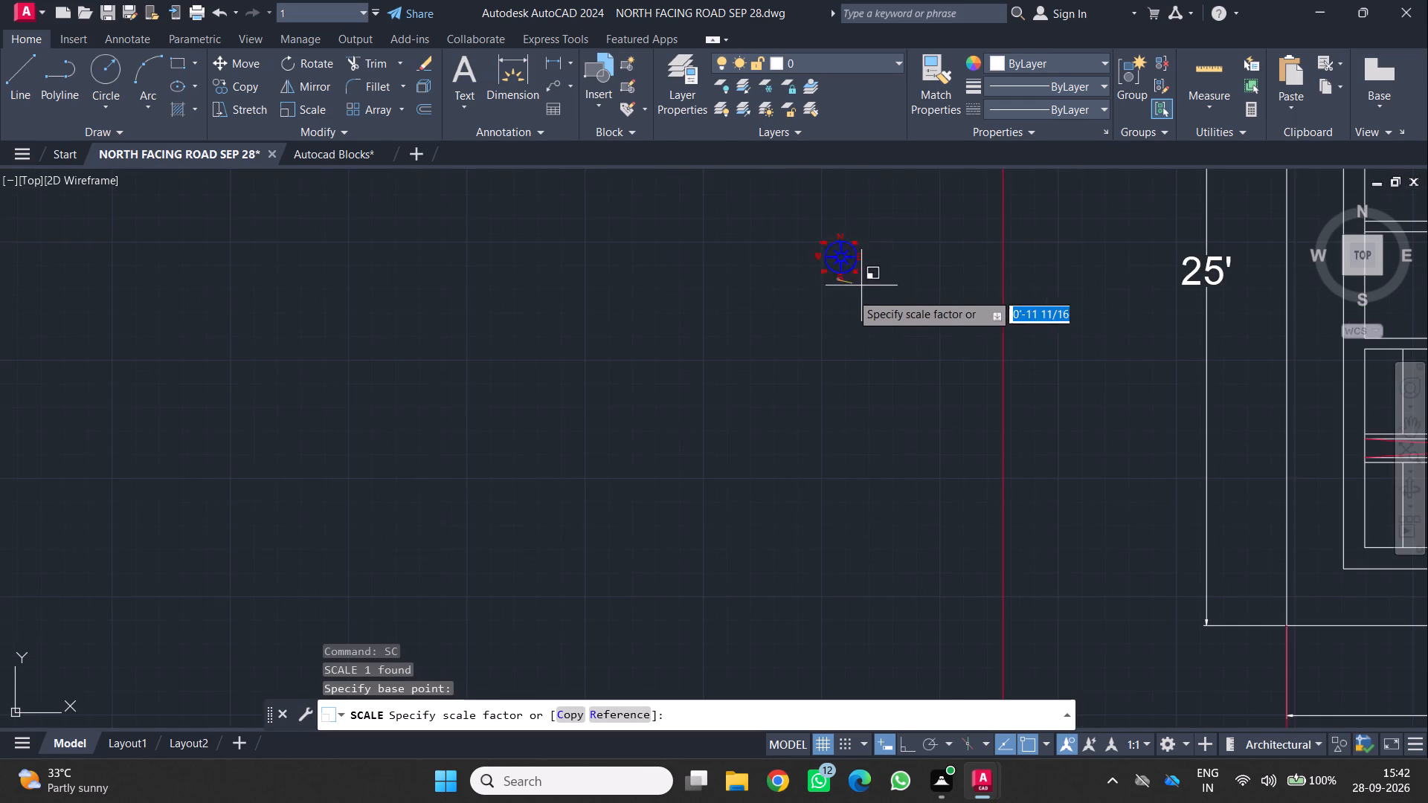
scroll(1015, 294, "down", 3)
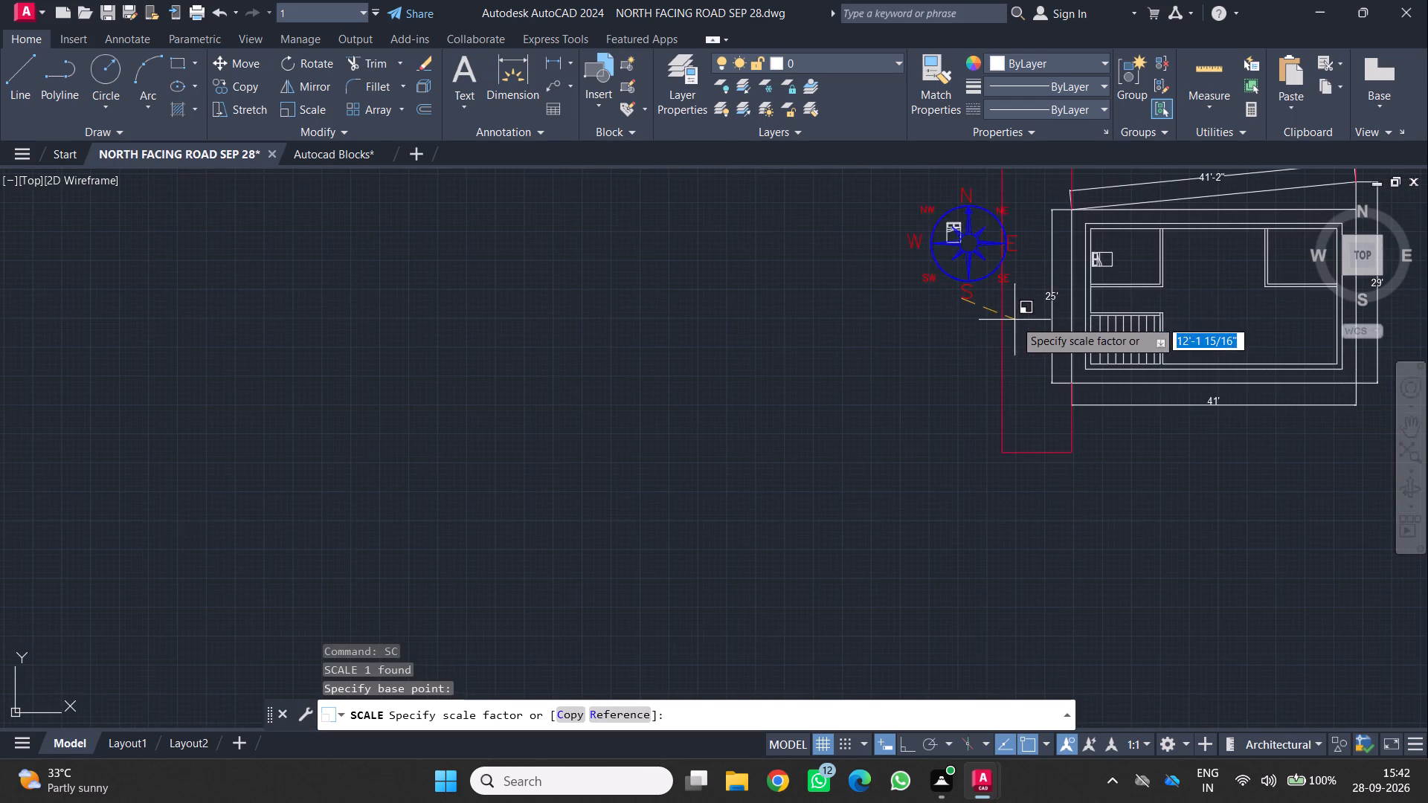
left_click(980, 329)
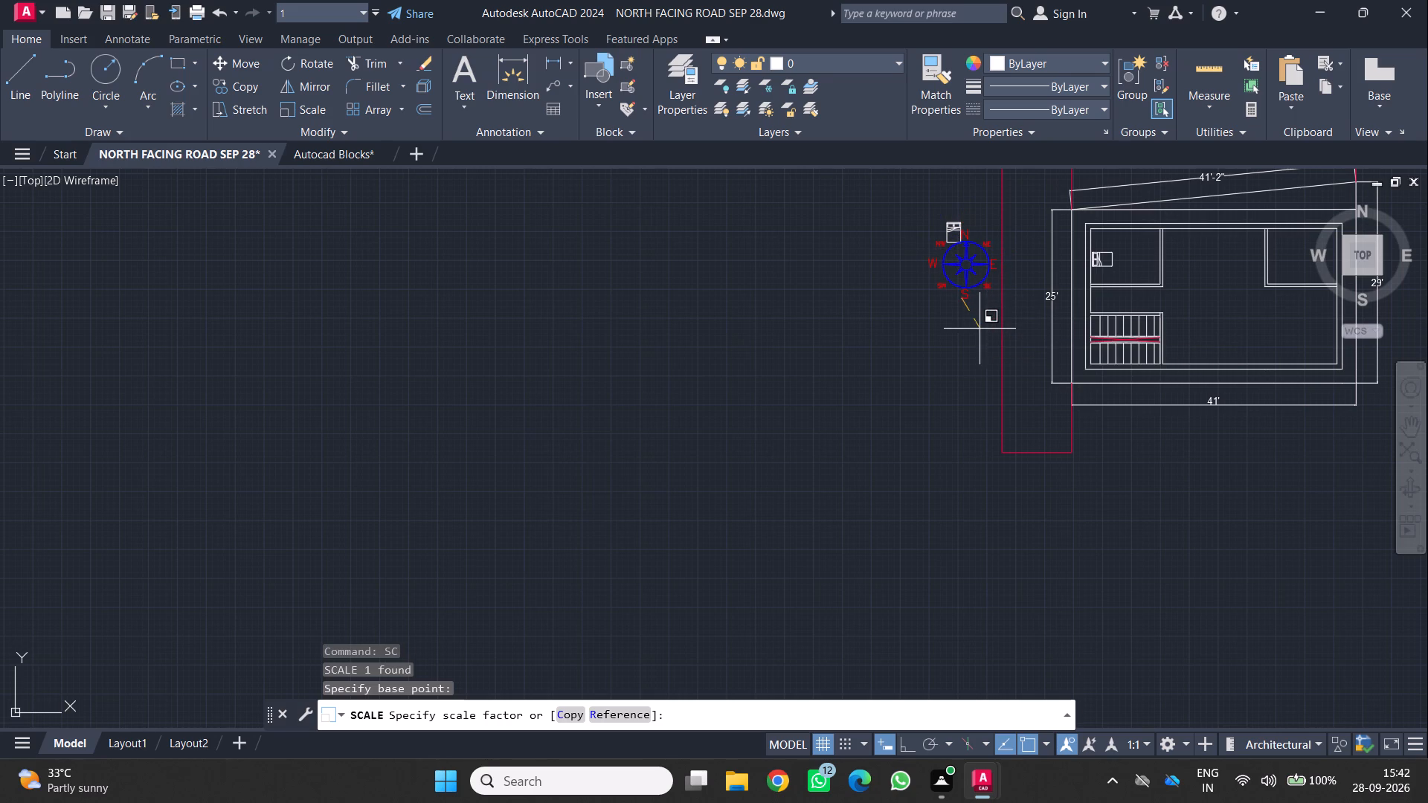
Move the compass block from its south end to the empty area east of the plot, near the plan's northeast corner.
middle_click_drag(913, 323, 477, 442)
scroll(479, 396, "up", 1)
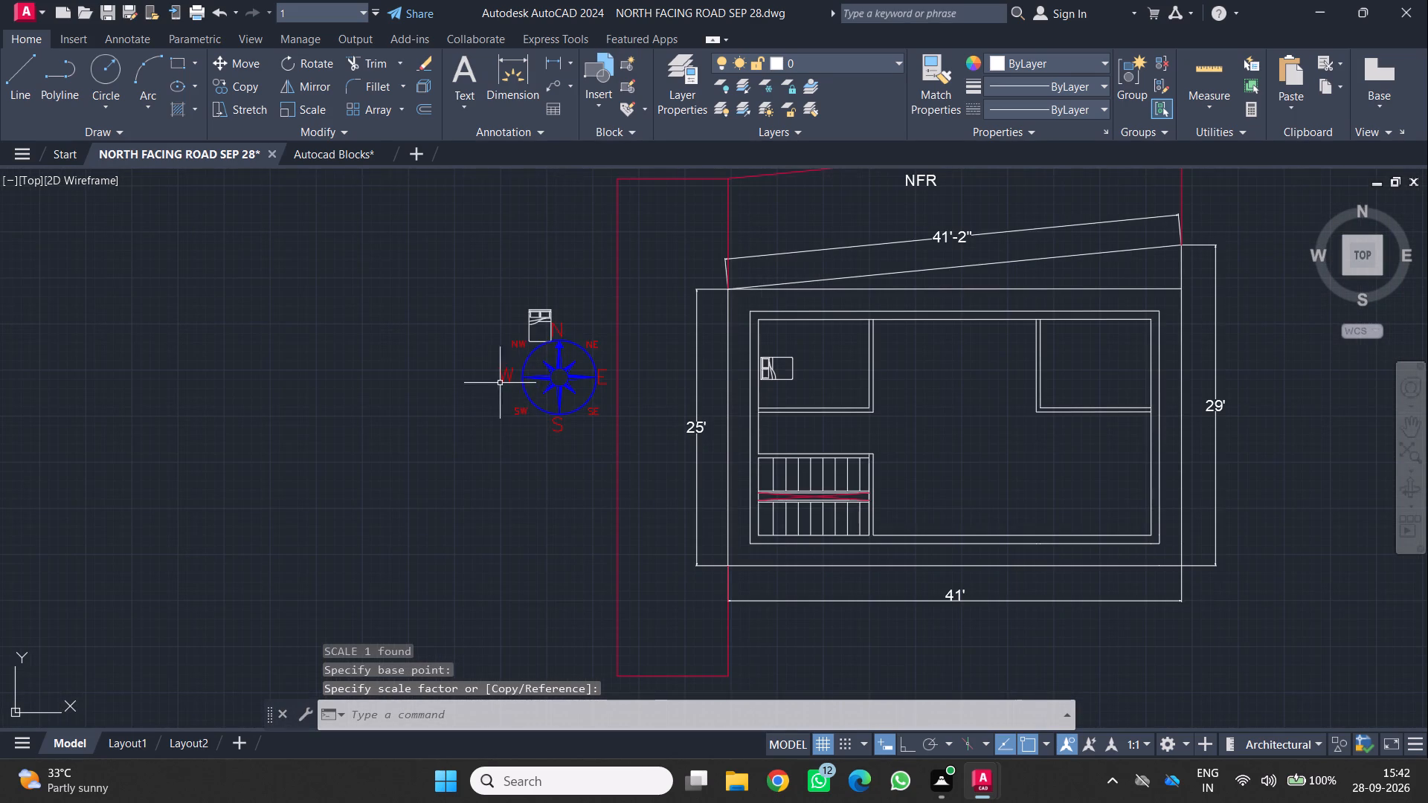
left_click(523, 386)
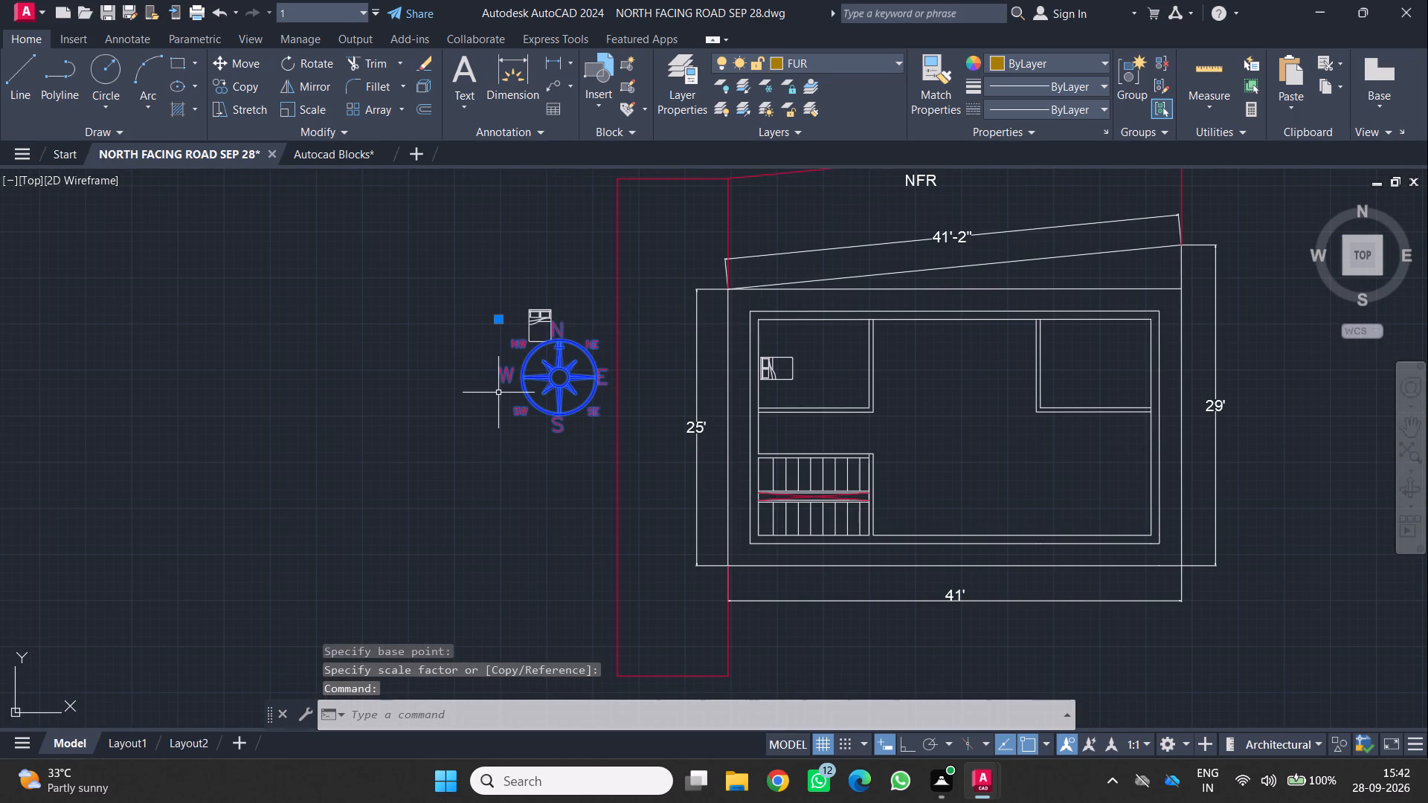
key("m")
key("Return")
scroll(548, 438, "up", 2)
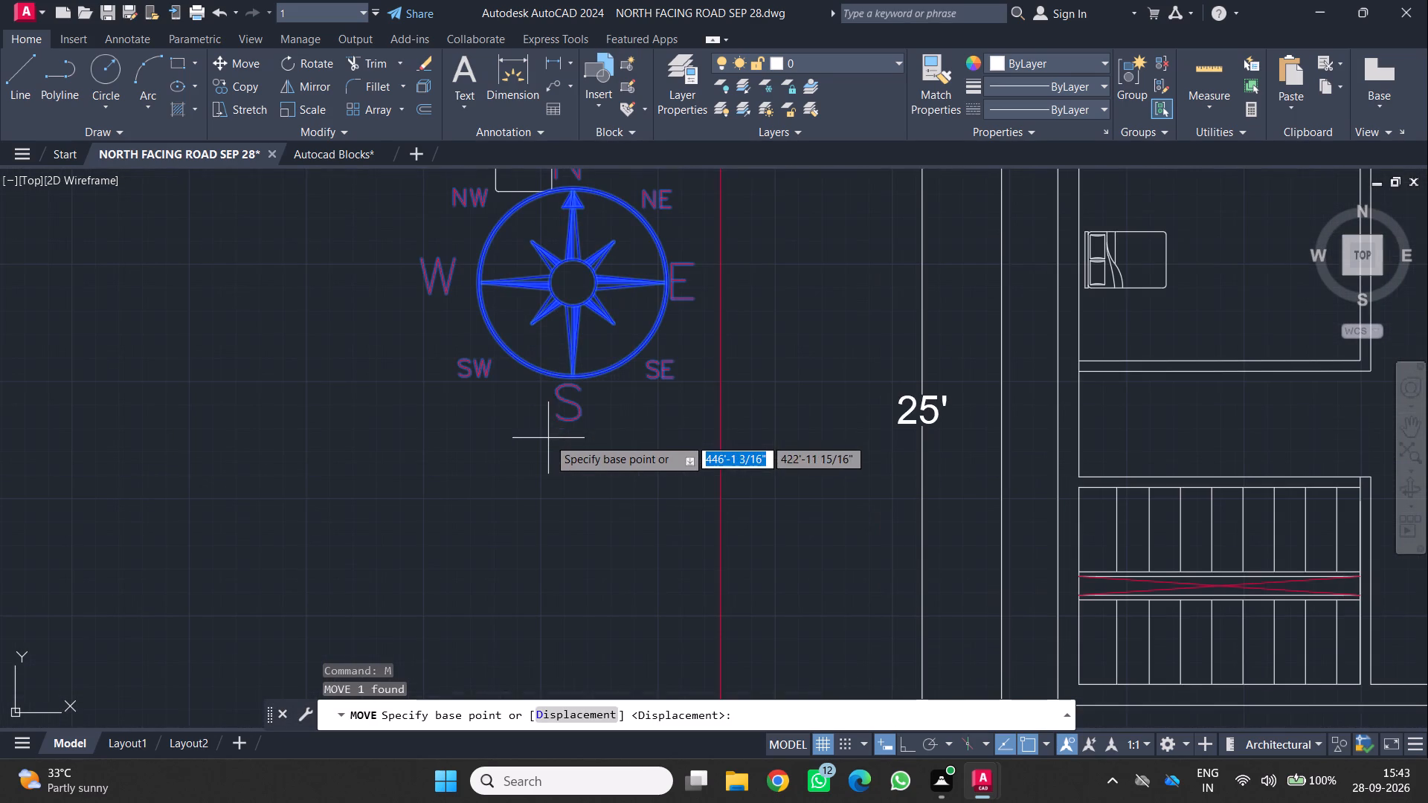
left_click(575, 422)
scroll(623, 427, "down", 5)
scroll(779, 403, "up", 1)
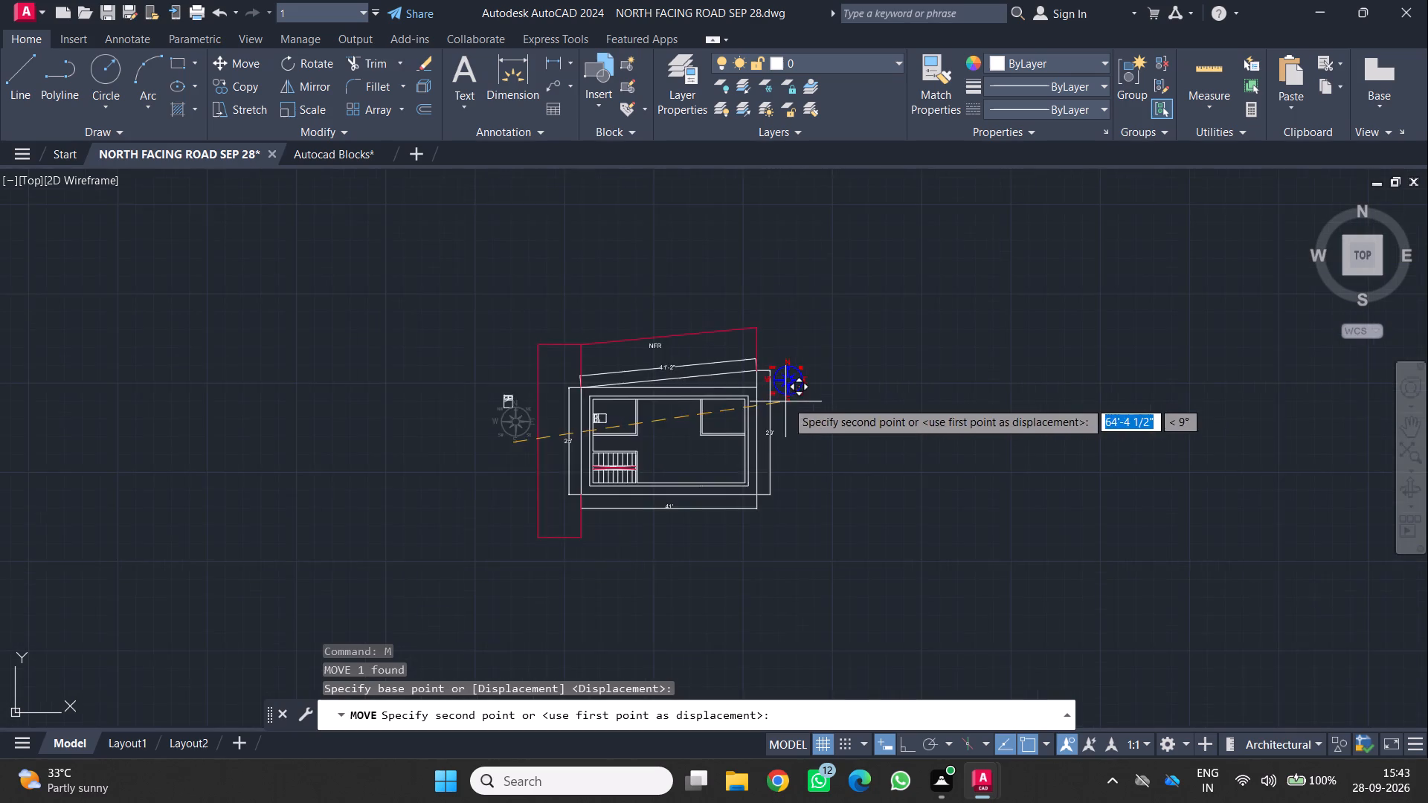
scroll(808, 404, "up", 2)
left_click(852, 386)
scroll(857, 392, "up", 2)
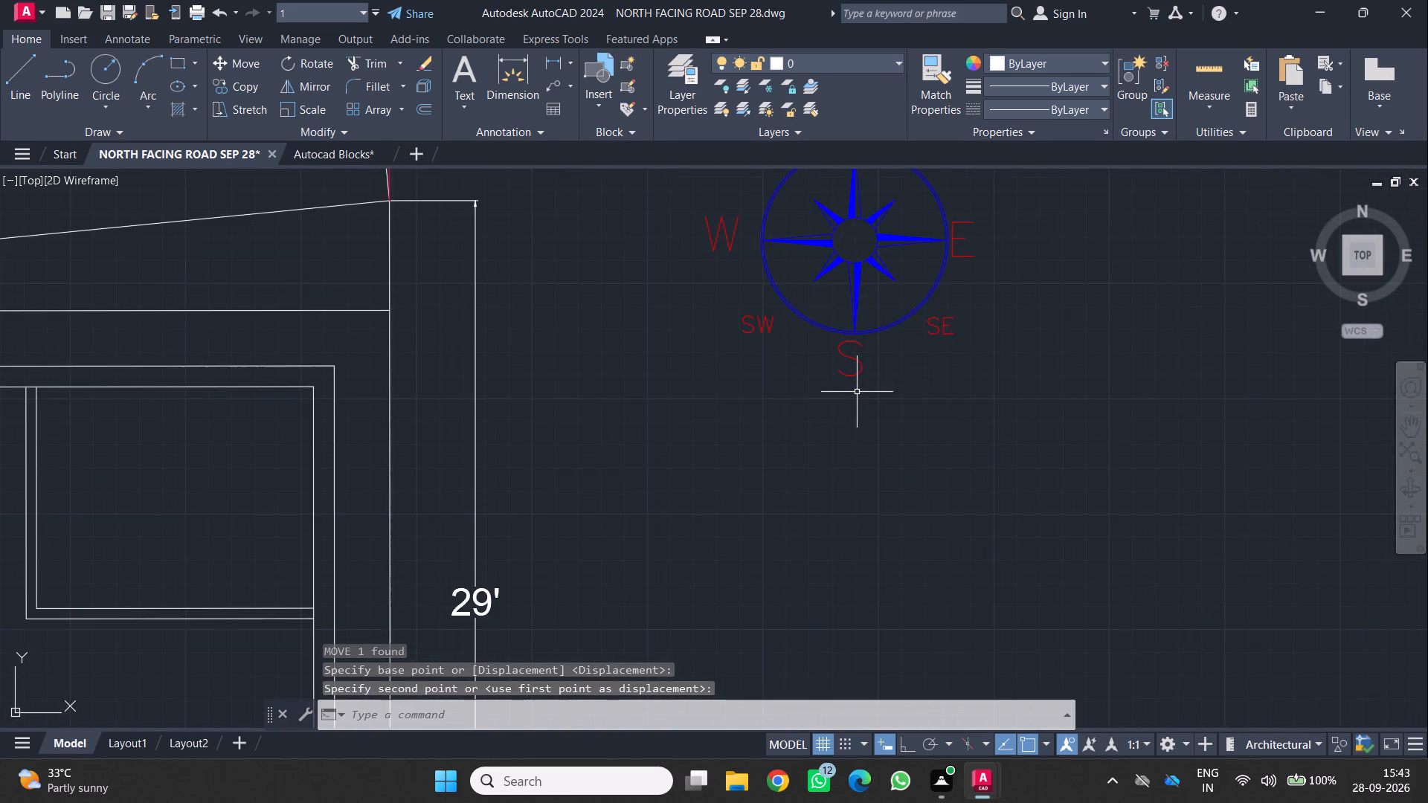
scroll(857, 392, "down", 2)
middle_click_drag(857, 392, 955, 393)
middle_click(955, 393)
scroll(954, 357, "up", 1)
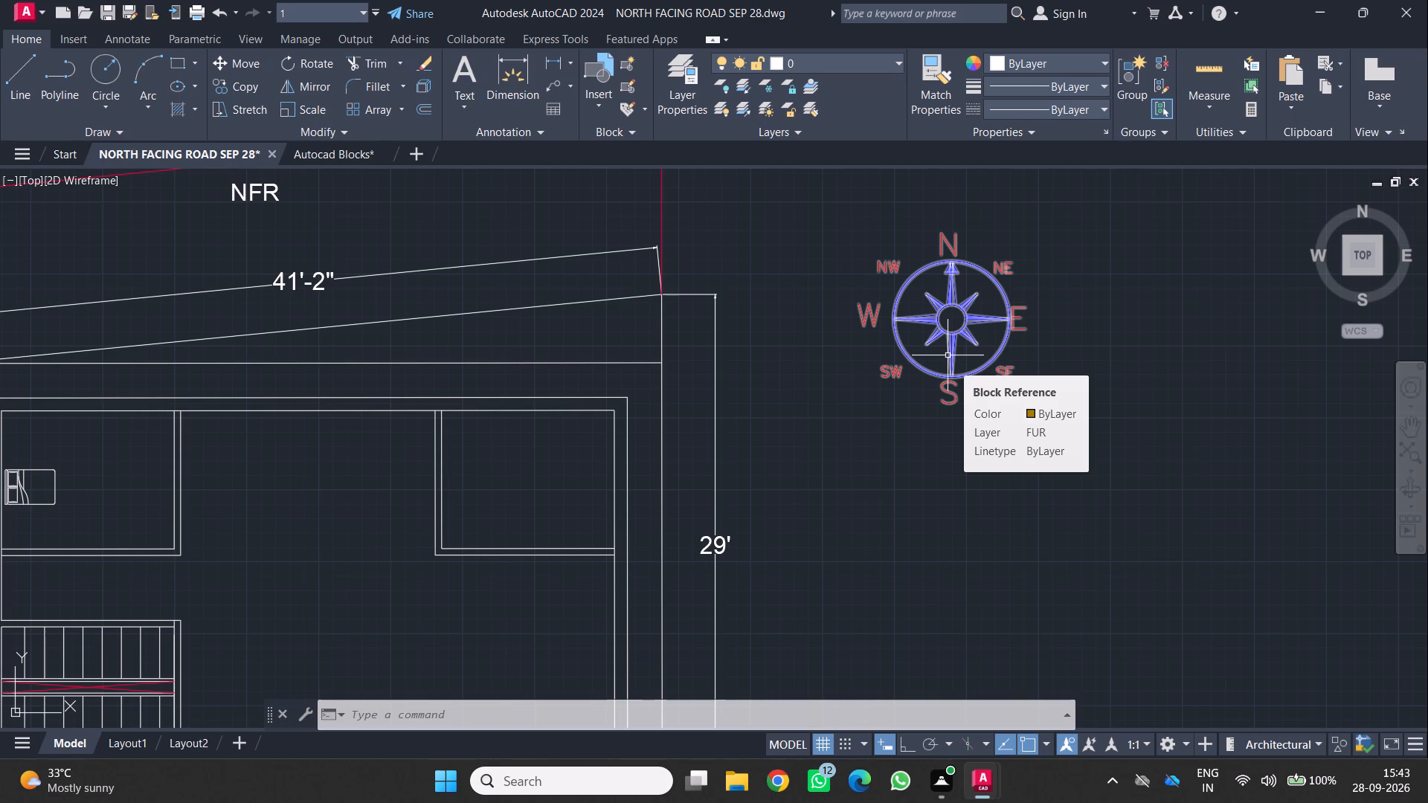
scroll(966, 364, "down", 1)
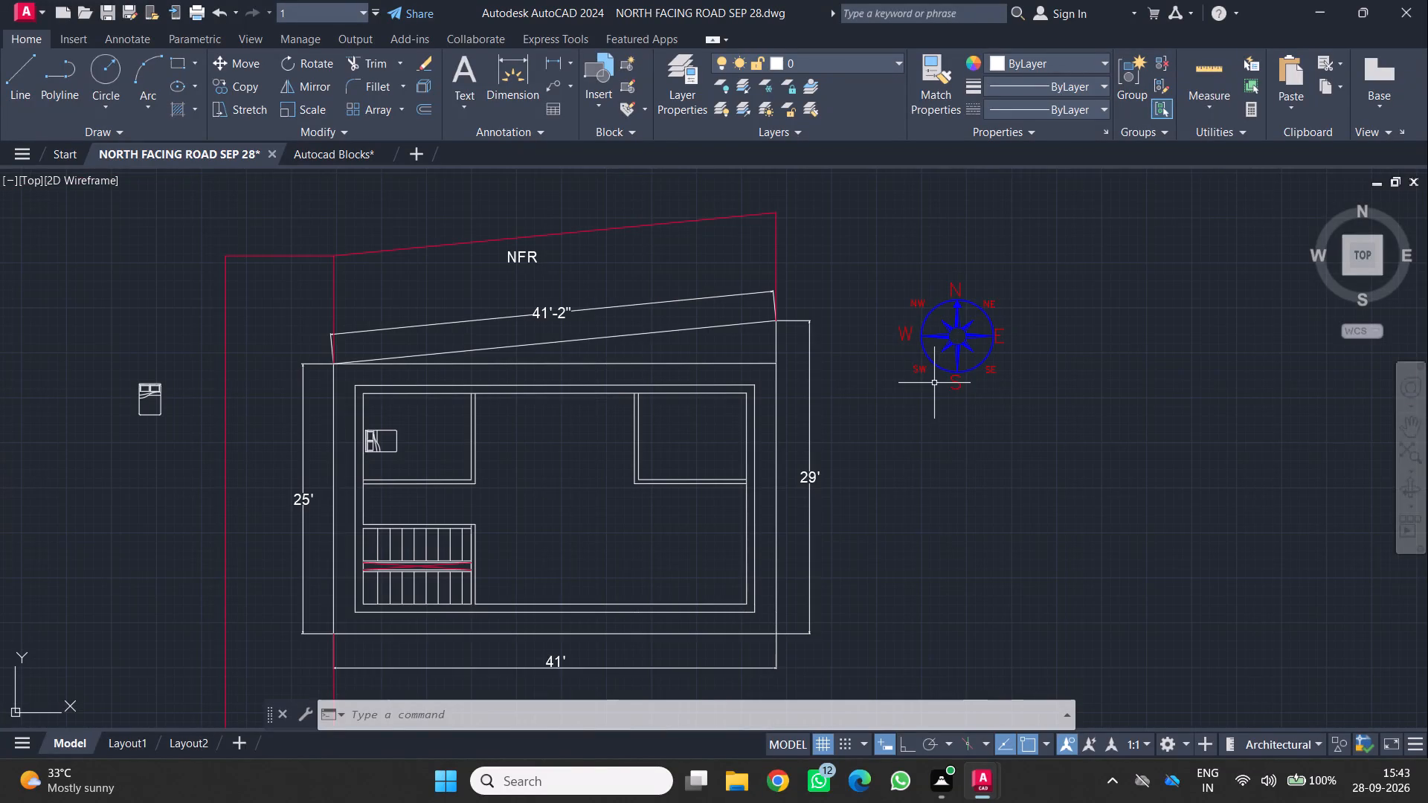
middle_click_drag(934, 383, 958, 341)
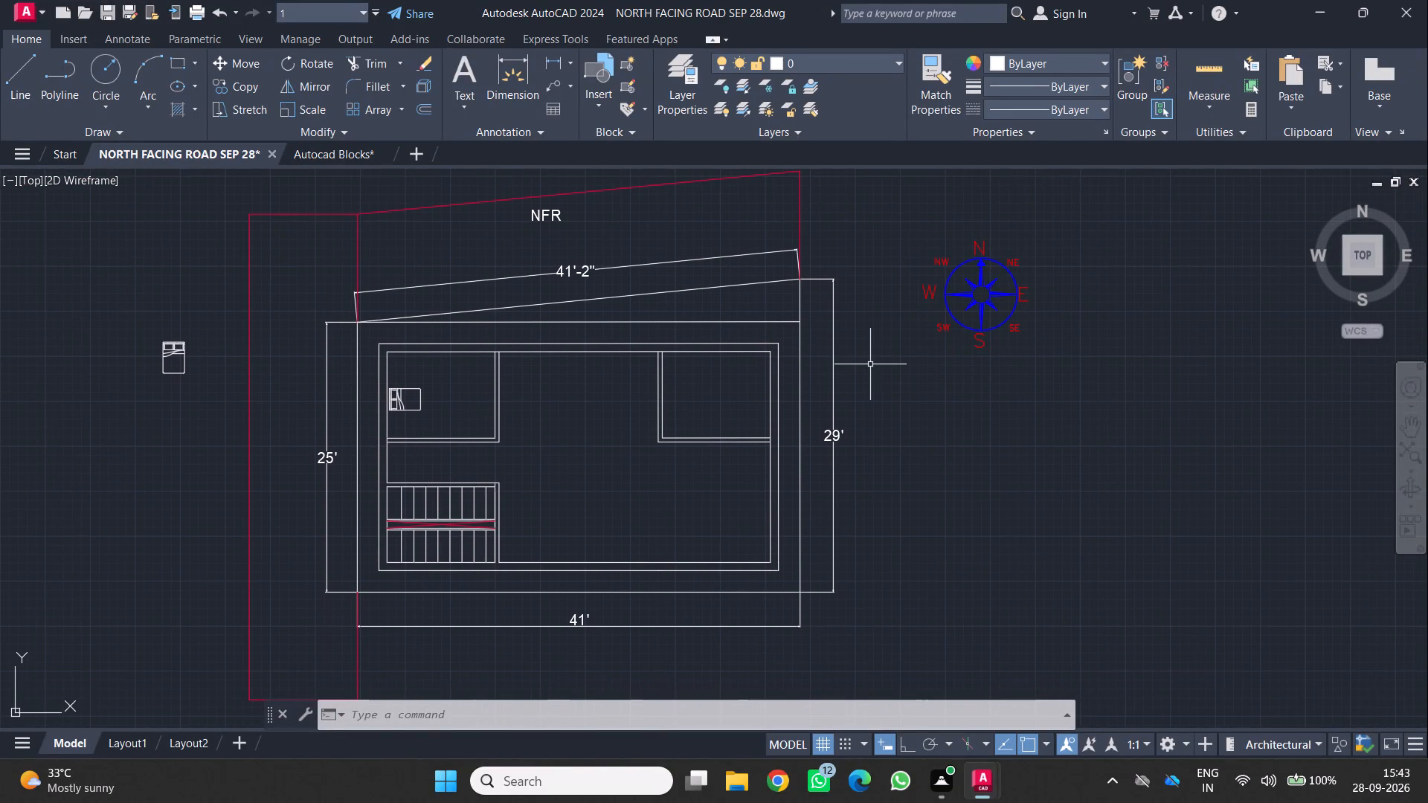
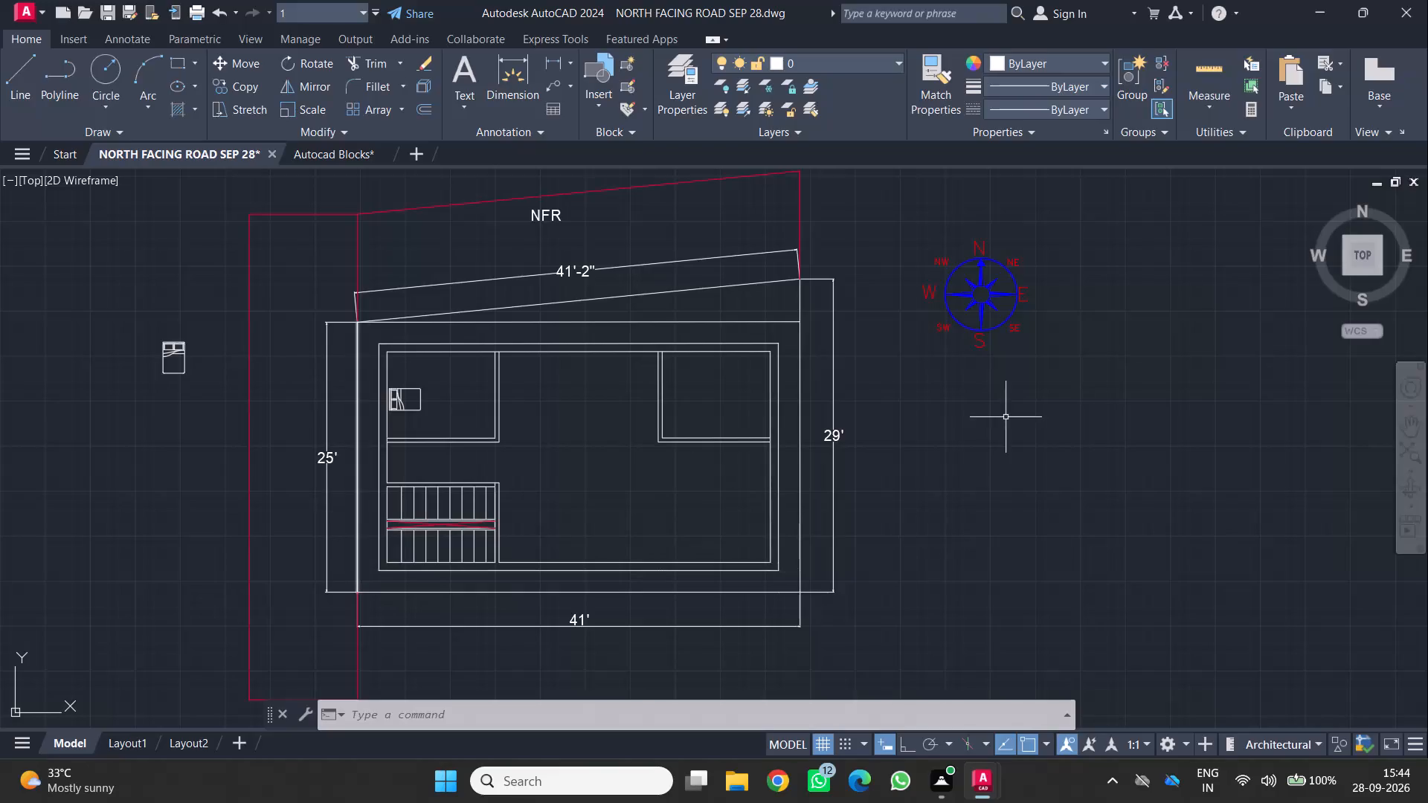
Offset the inner face of the east outer wall 8' to the west to start a new vertical partition.
scroll(675, 523, "down", 1)
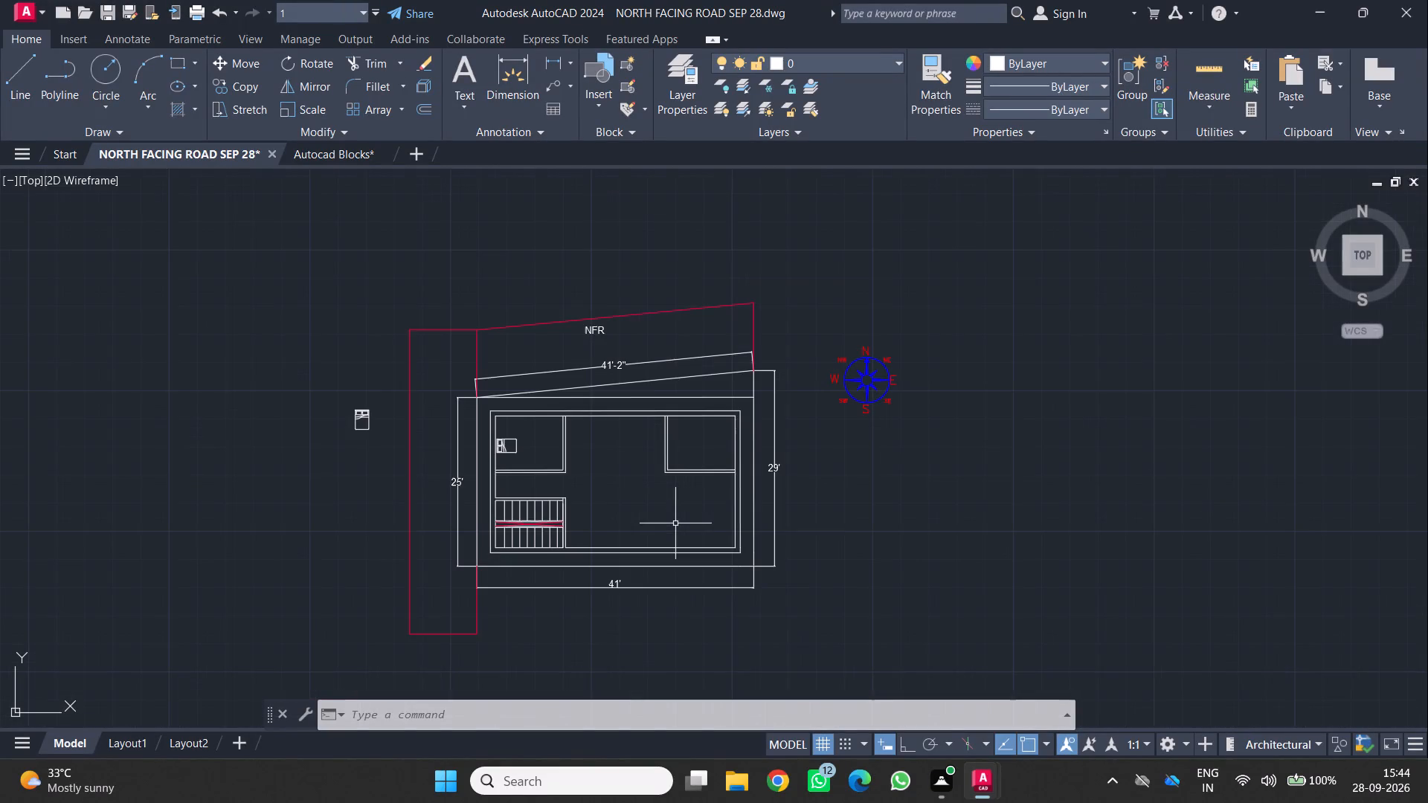
middle_click_drag(675, 523, 686, 480)
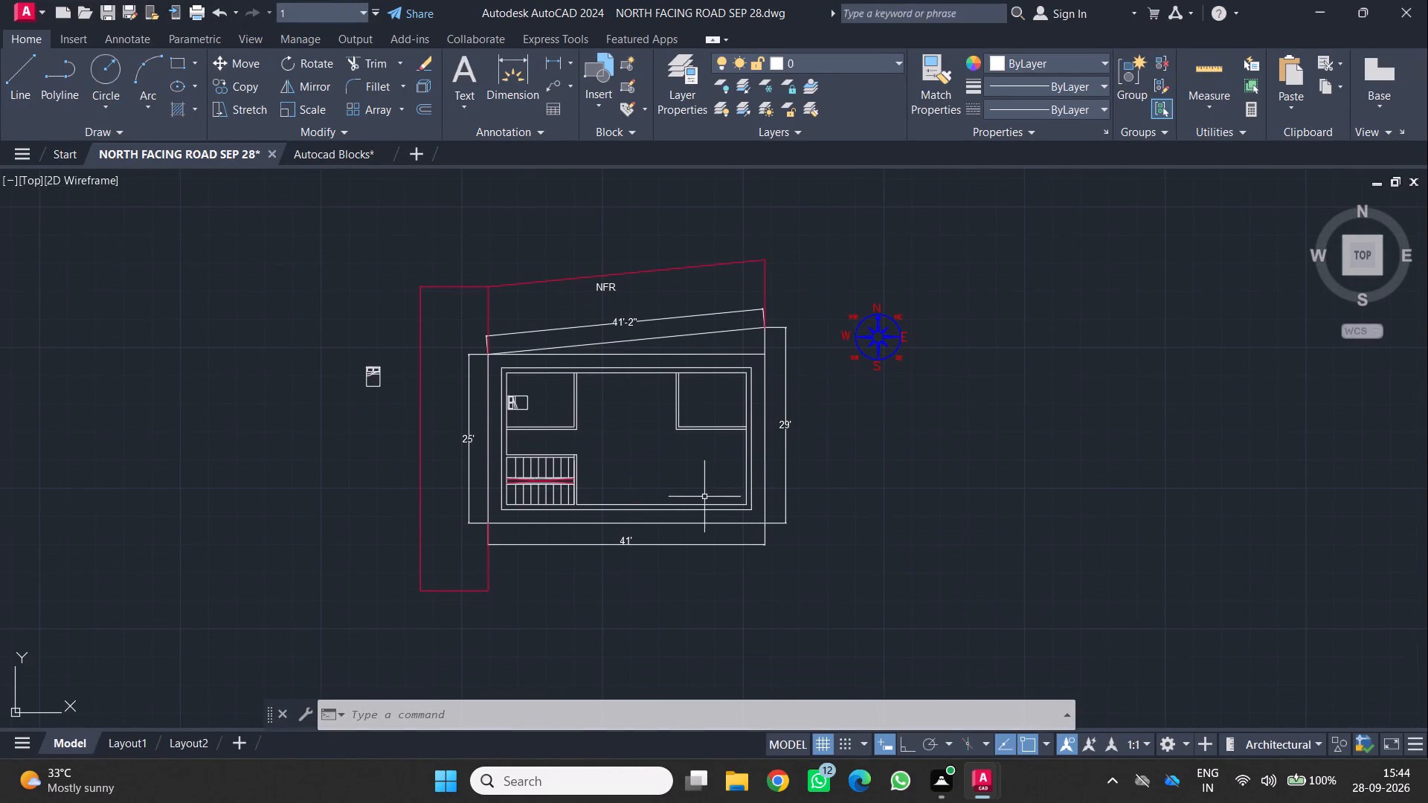
scroll(721, 499, "up", 1)
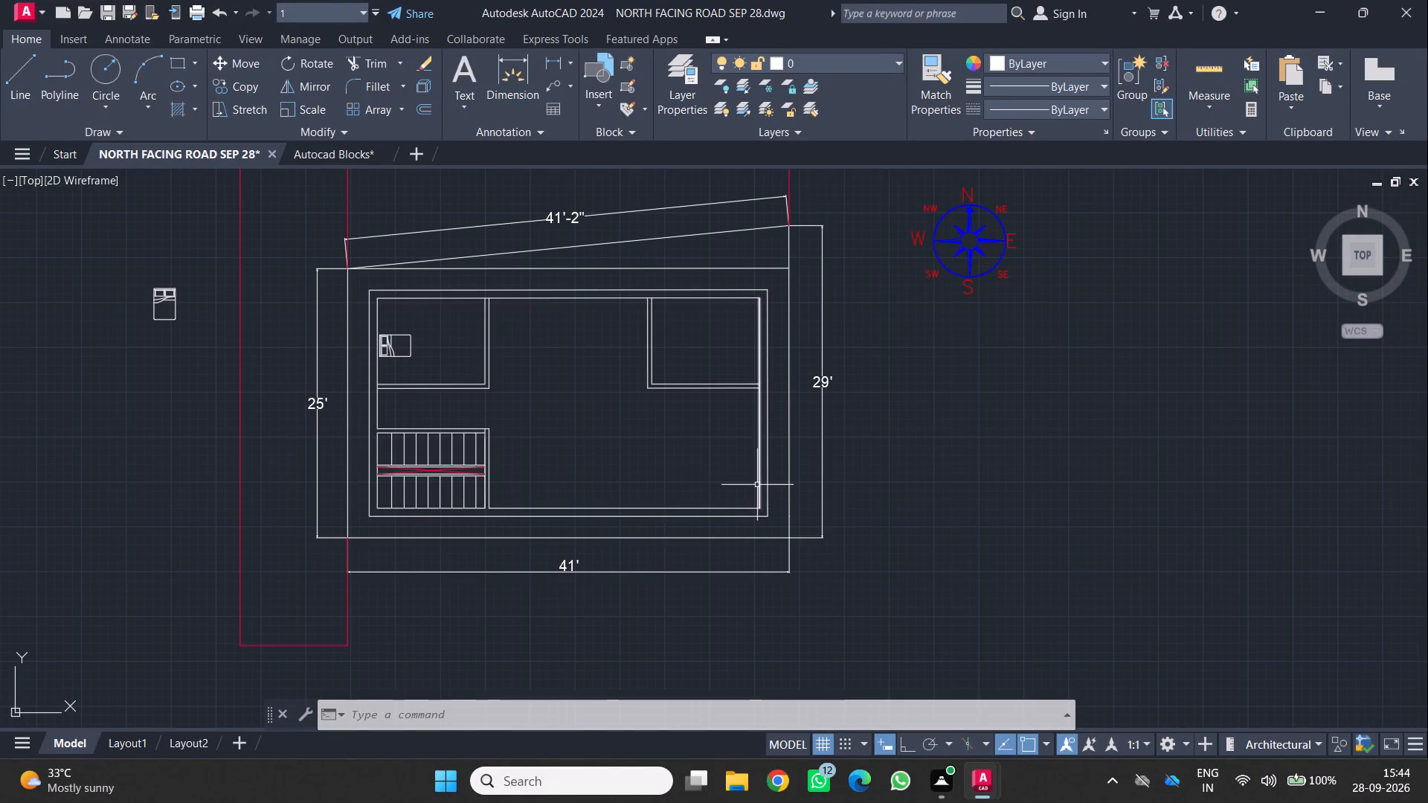
left_click(757, 485)
key("o")
key("Return")
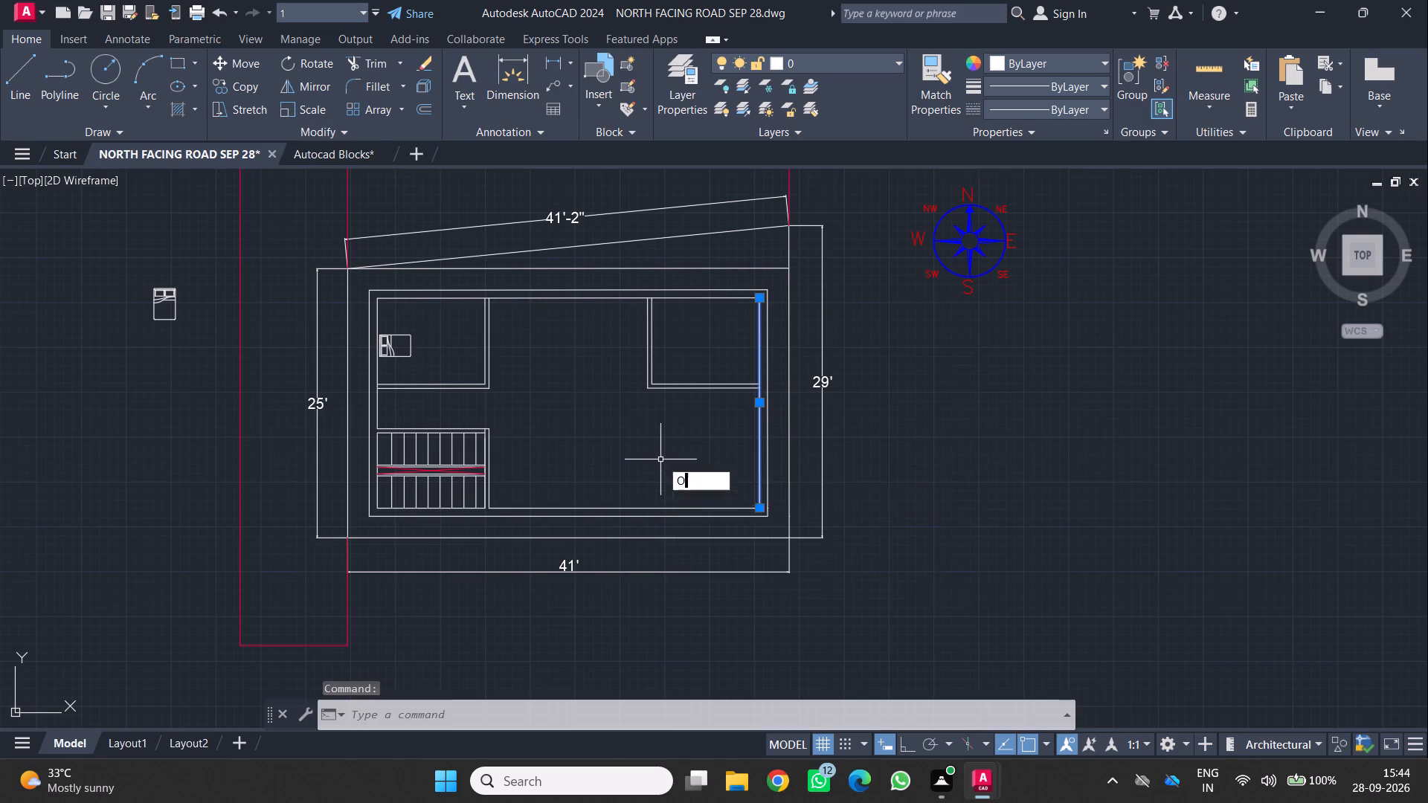
left_click(759, 454)
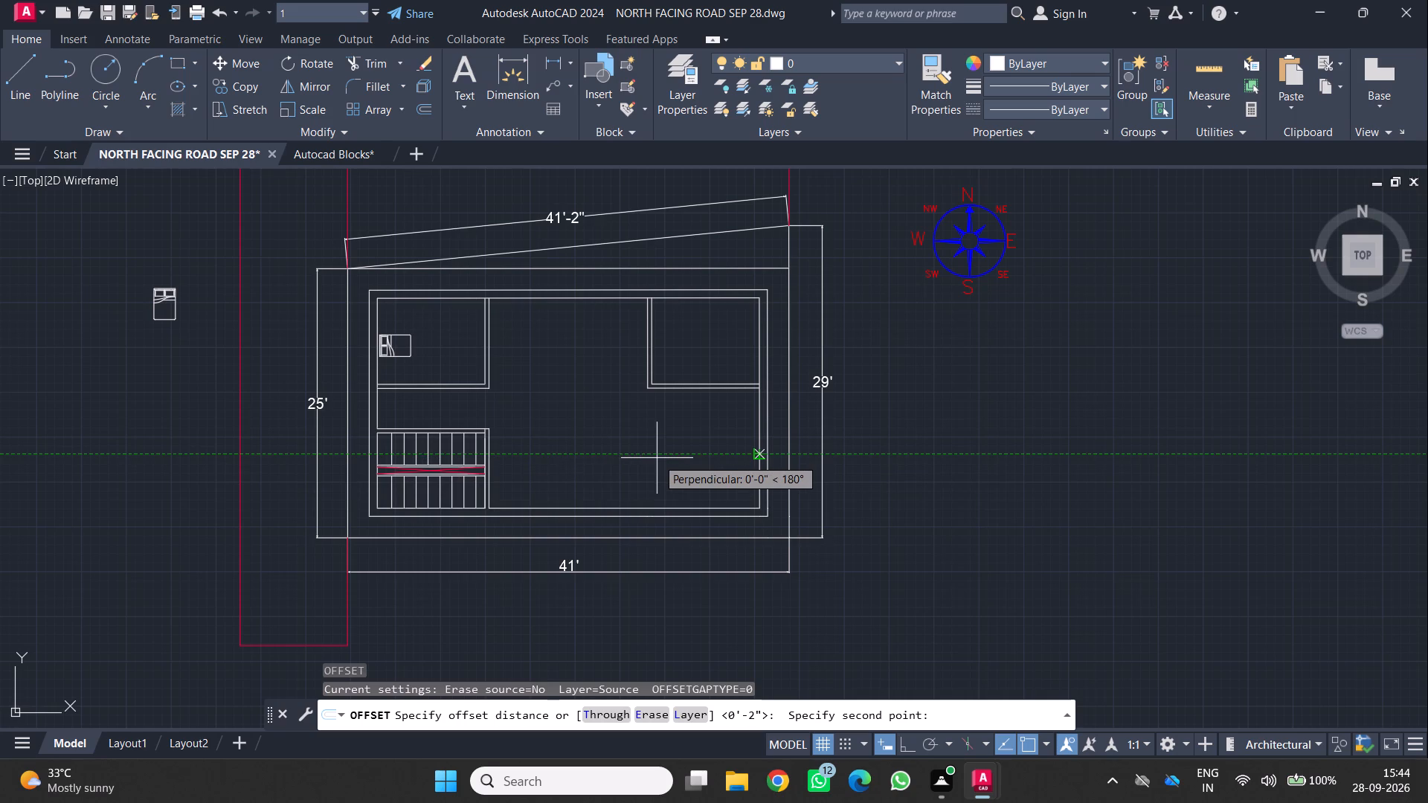
key("8")
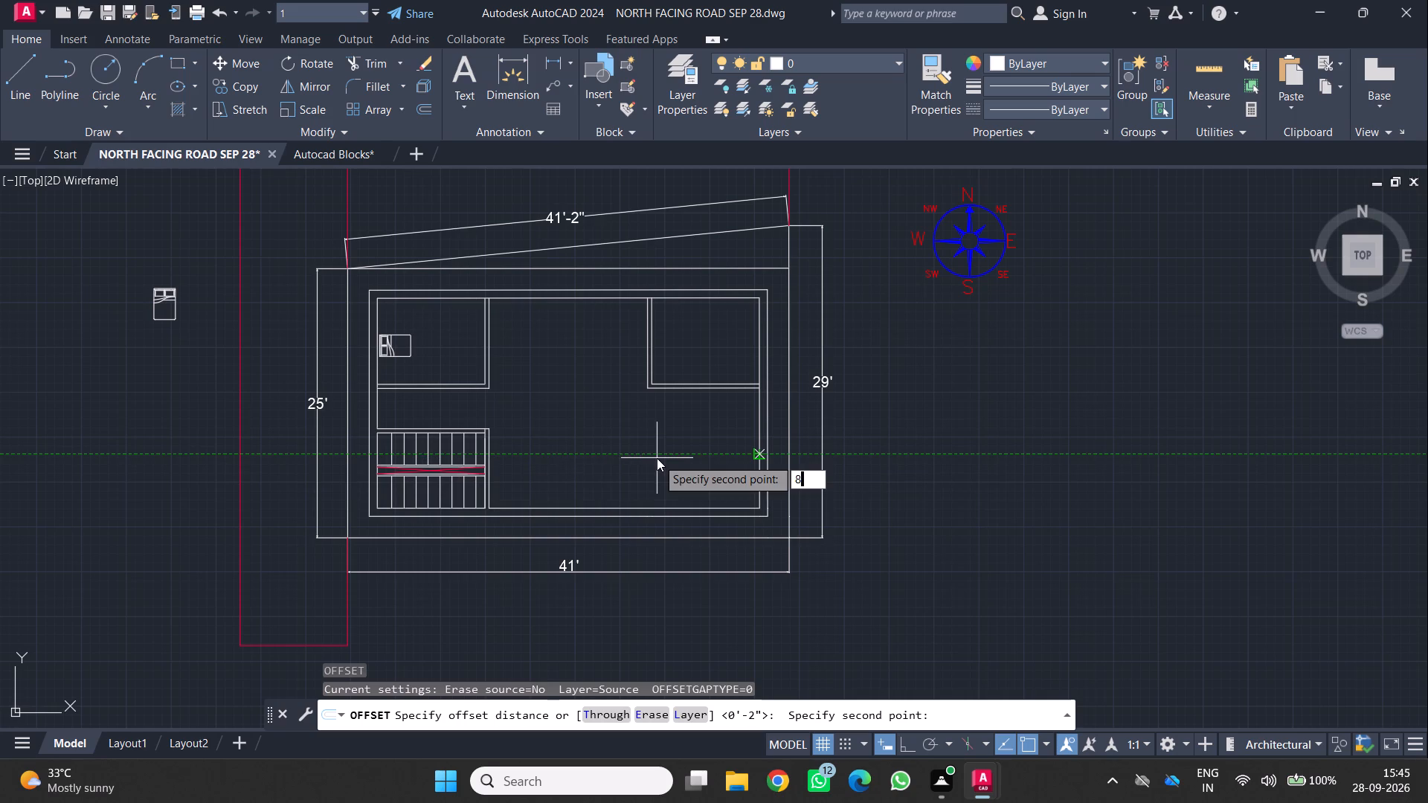
key("apostrophe")
key("Return")
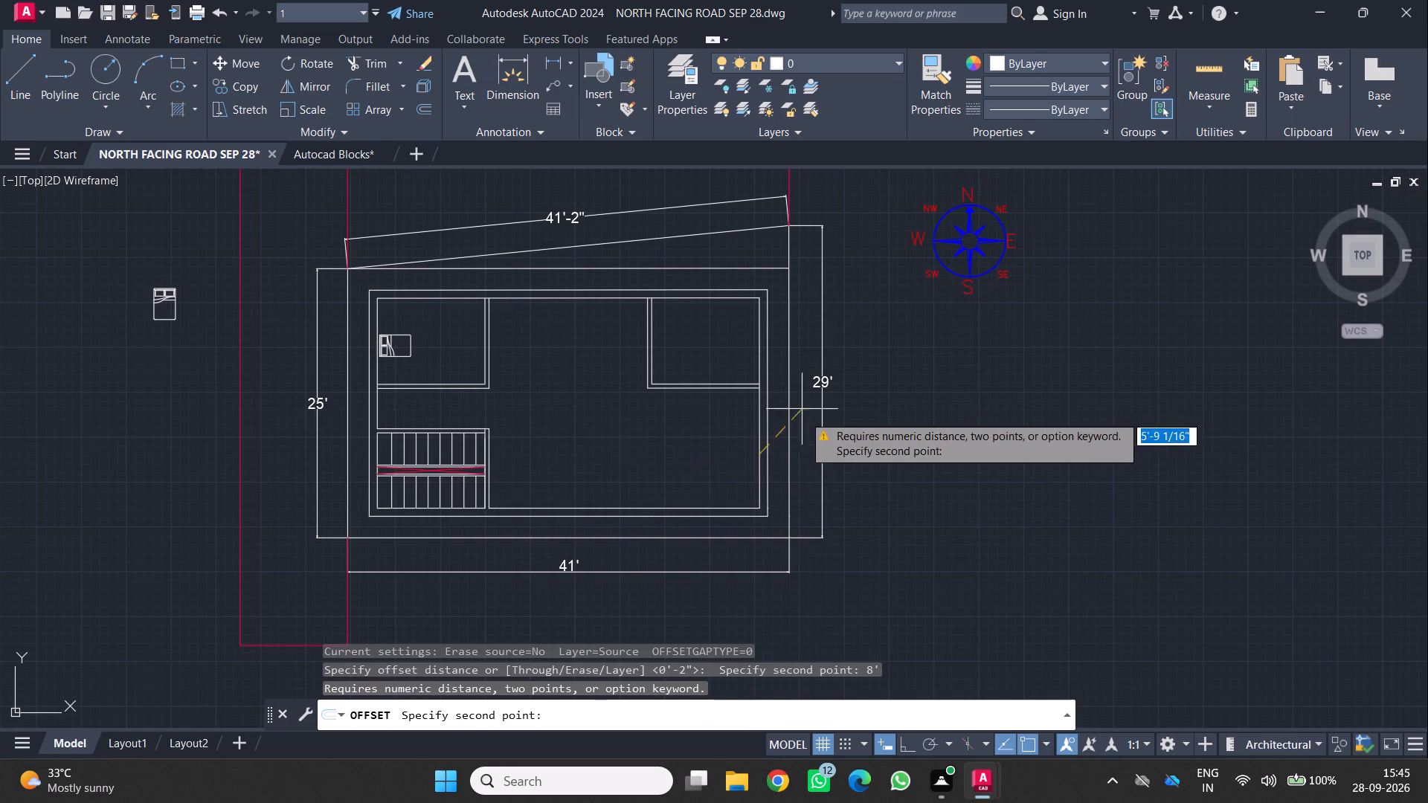
left_click(610, 455)
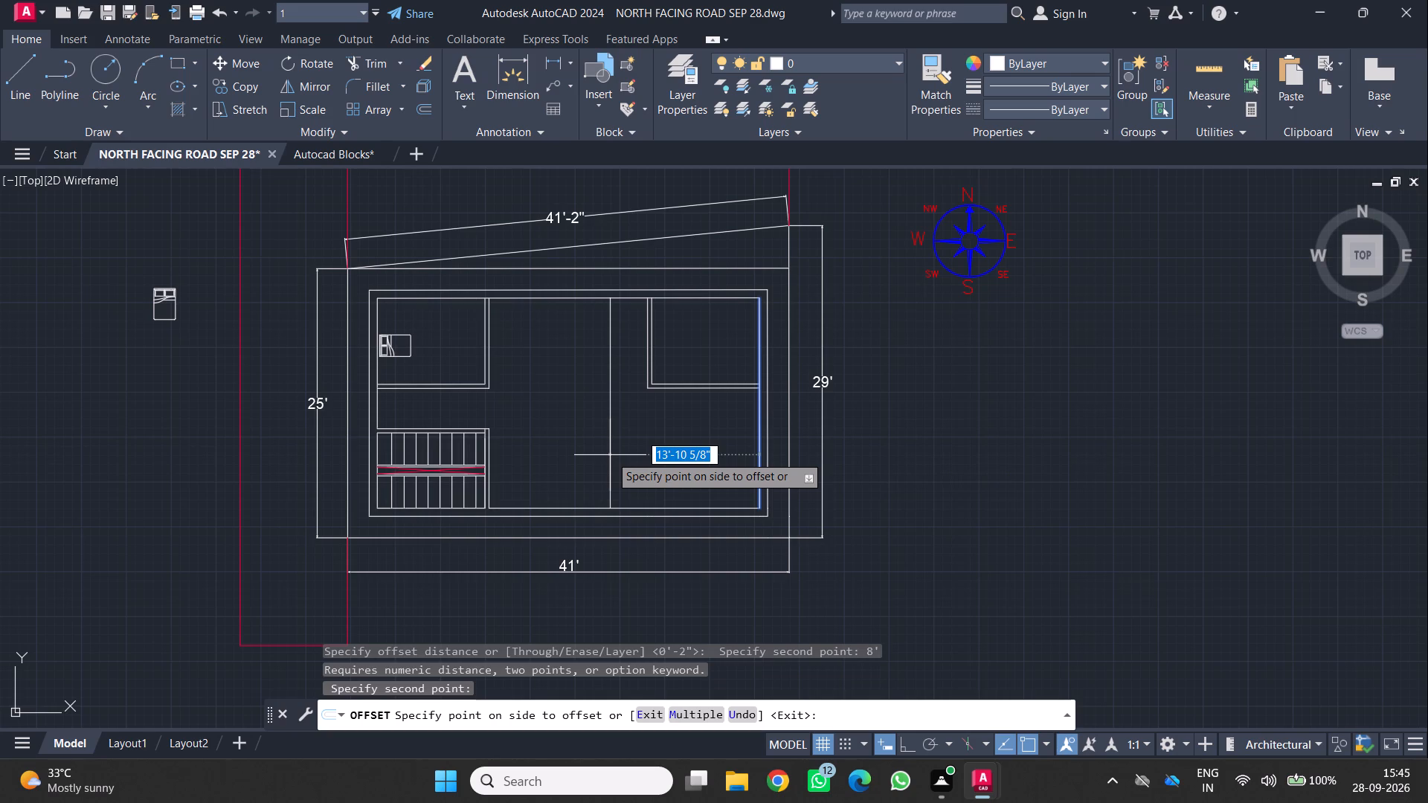
key("8")
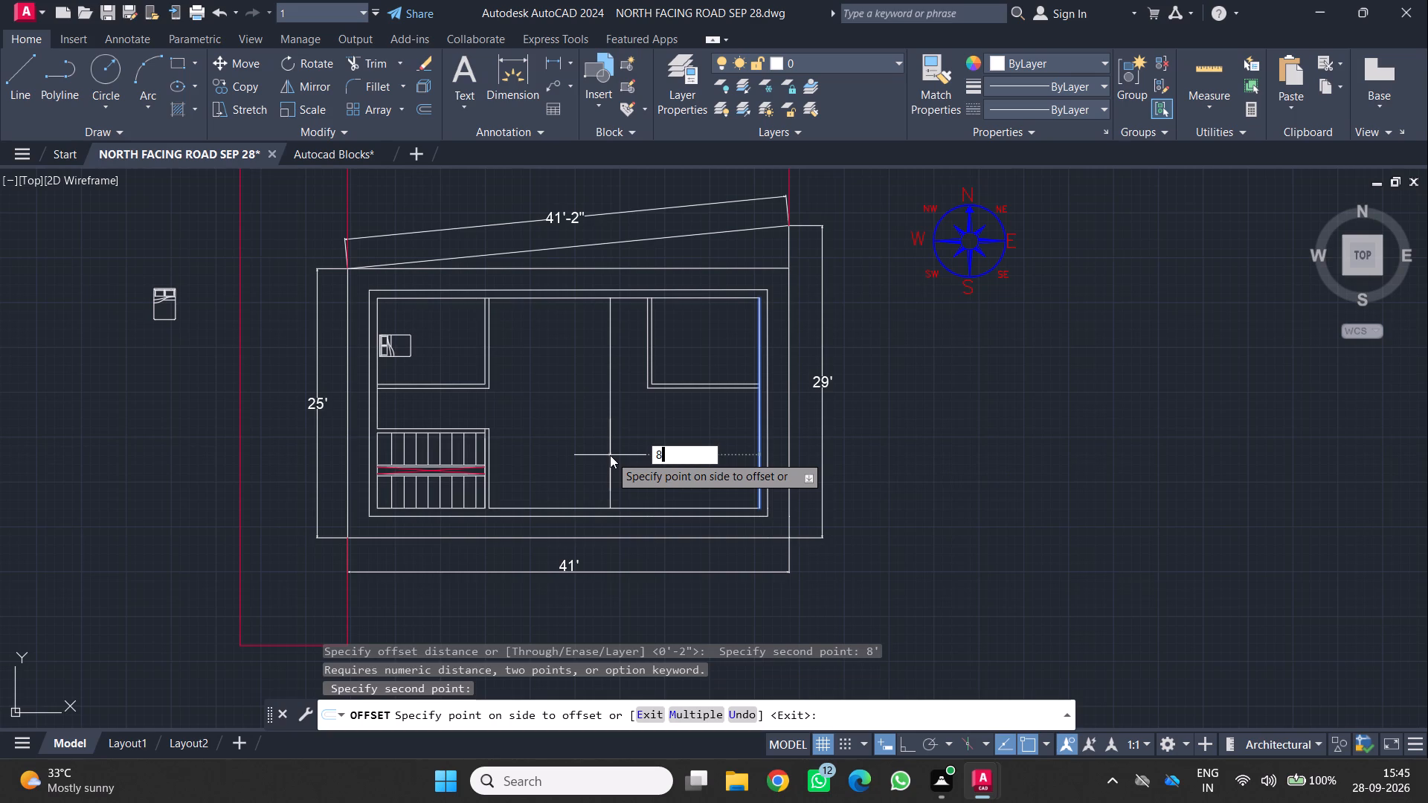
key("apostrophe")
key("Return")
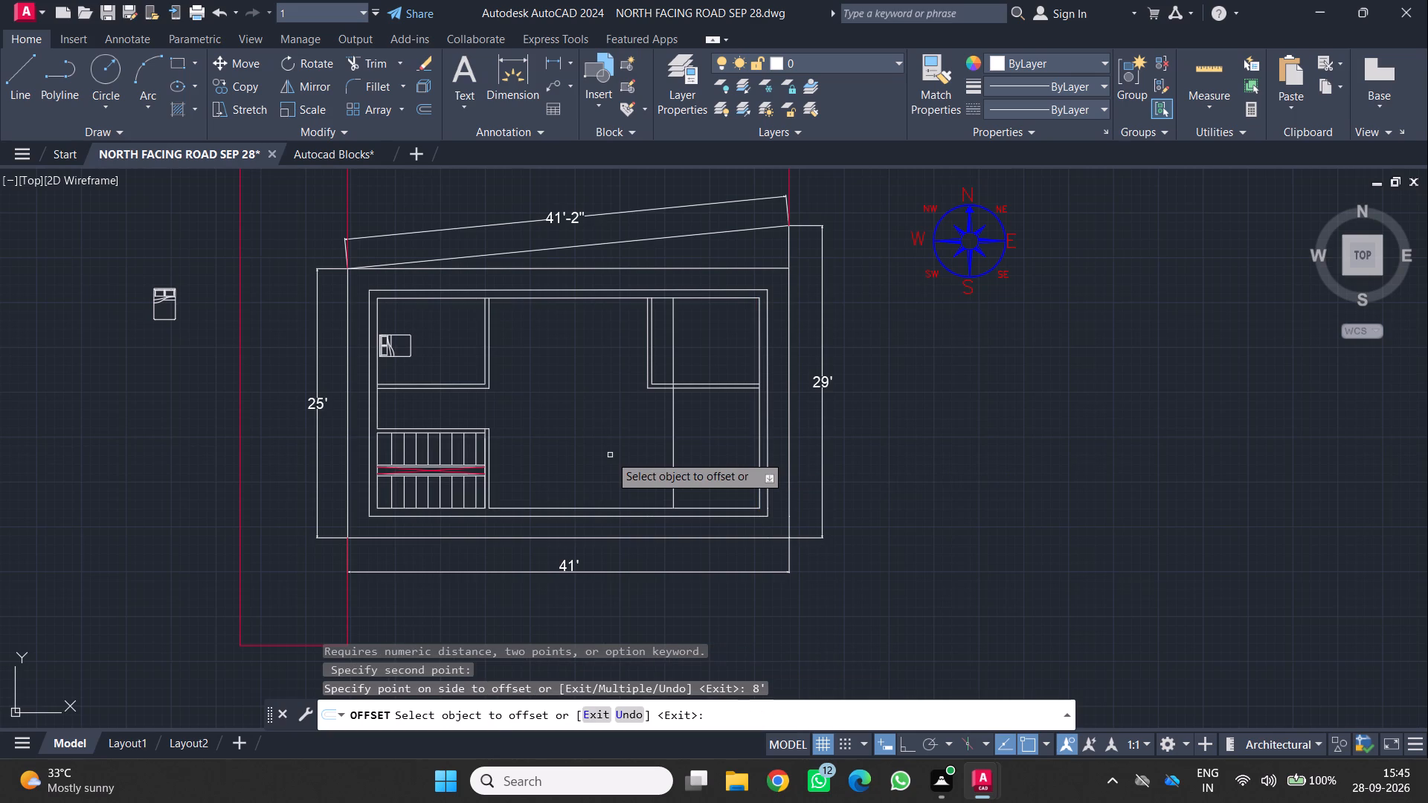
left_click(610, 455)
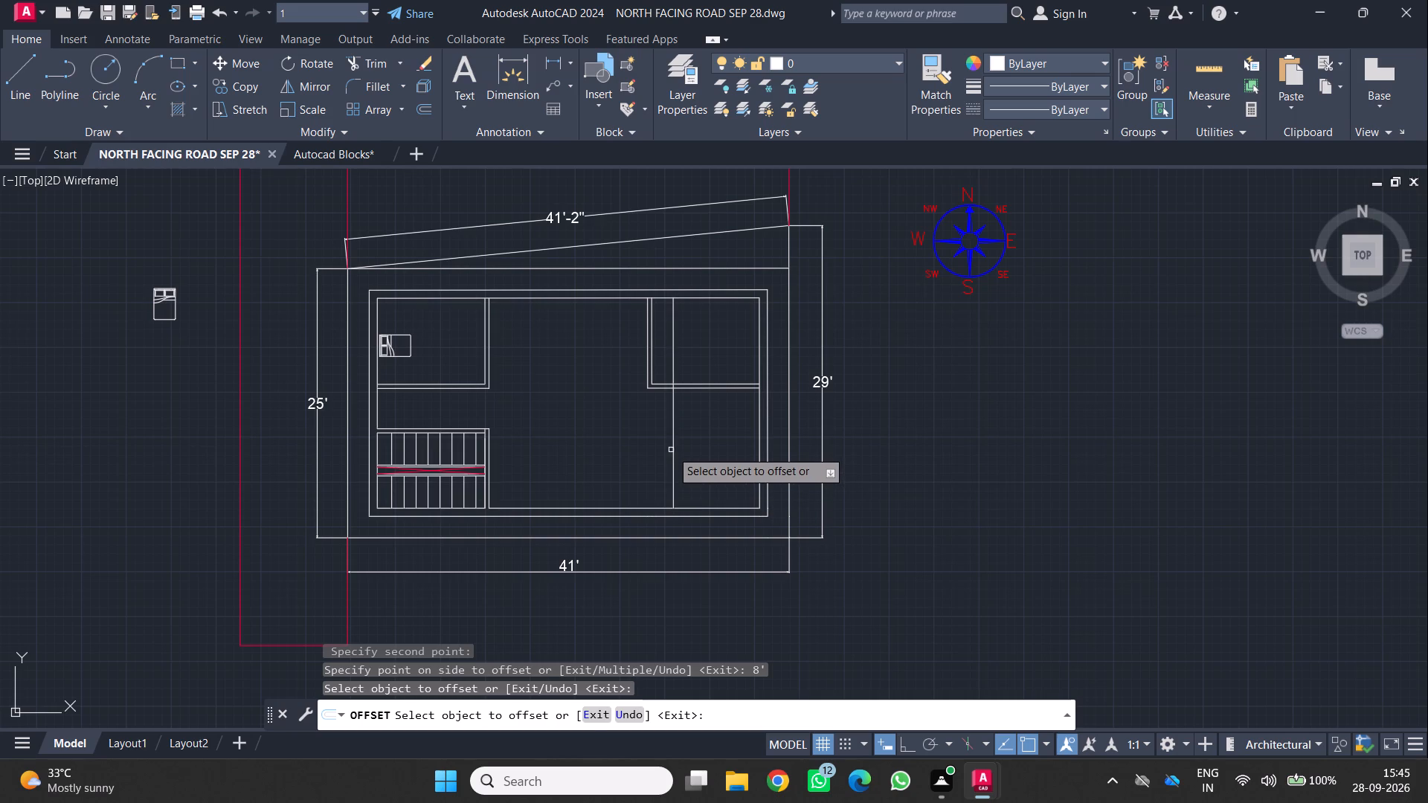
Offset the new vertical partition line 4.5" to the west to give the partition its thickness.
left_click(671, 450)
key("4")
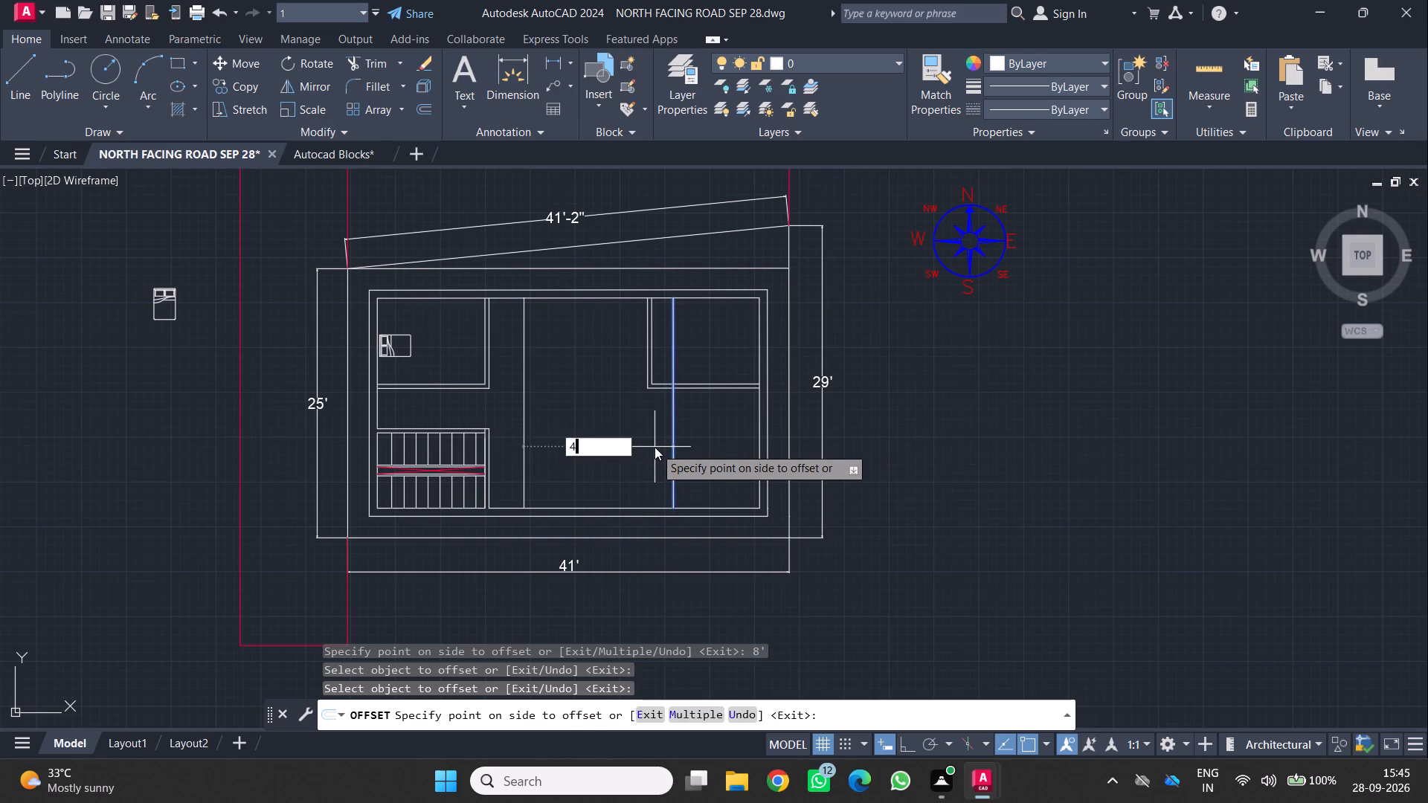
type("''5")
key("BackSpace")
key("BackSpace")
key("BackSpace")
type(".5")
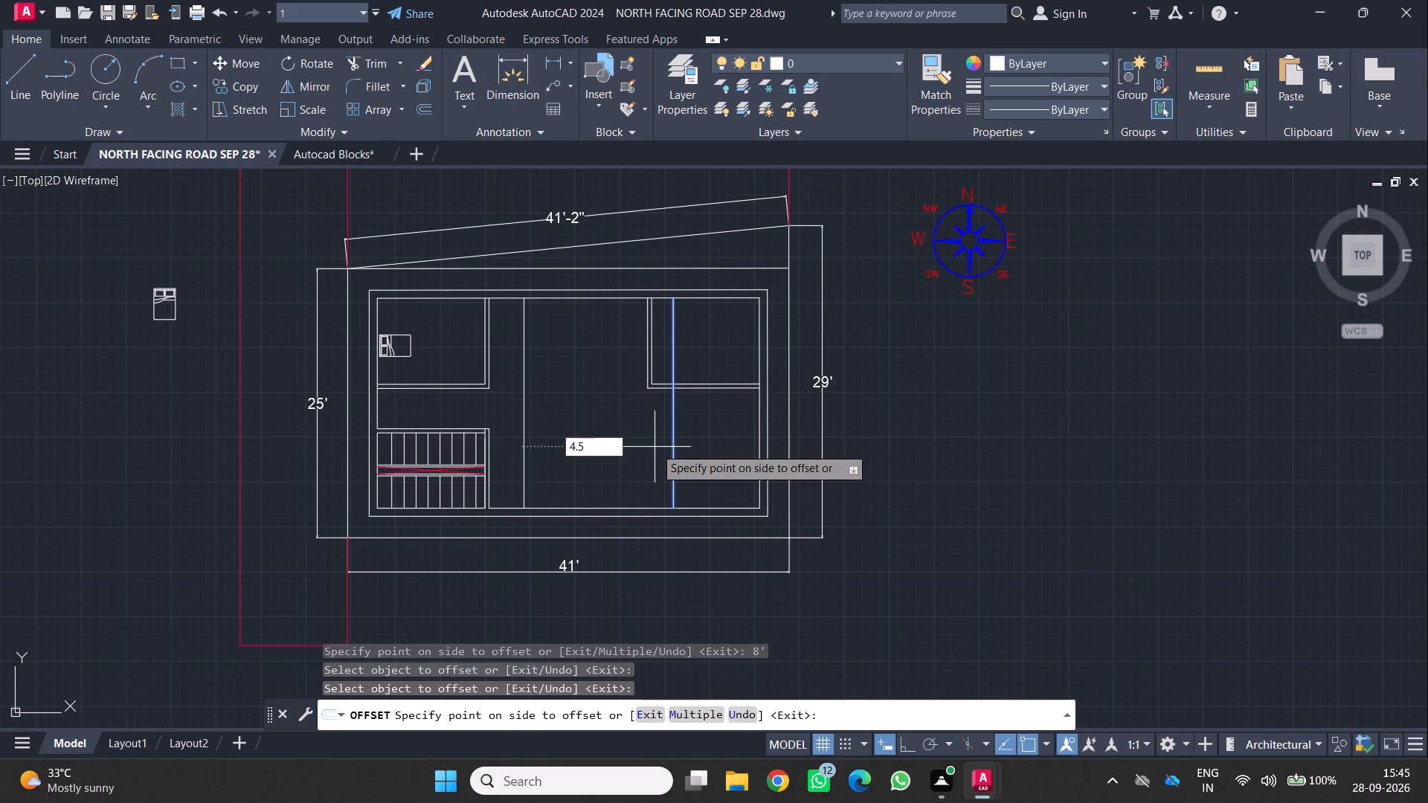
key("Return")
left_click(654, 447)
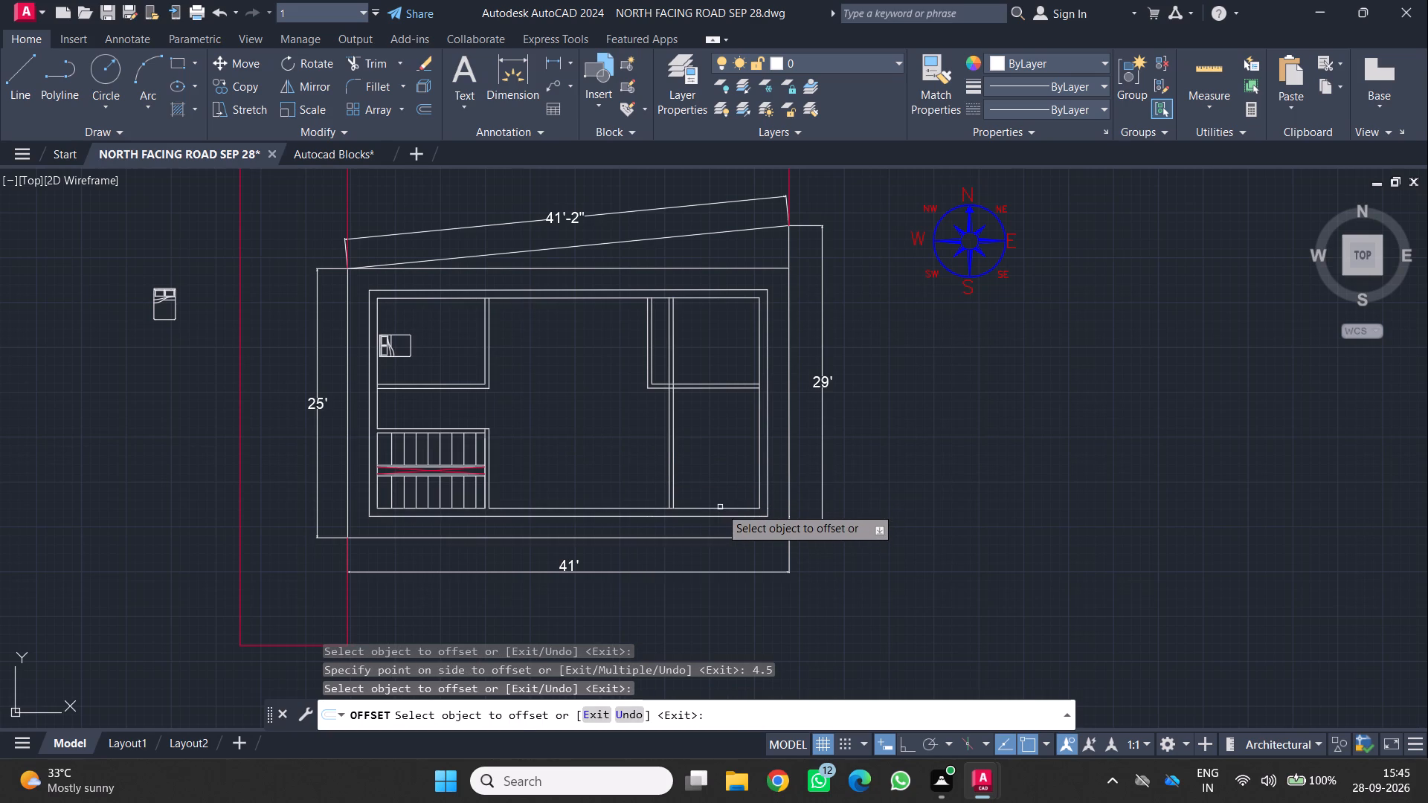
Offset the inner face of the south outer wall 10' to the north to start a horizontal partition.
left_click_drag(718, 509, 717, 494)
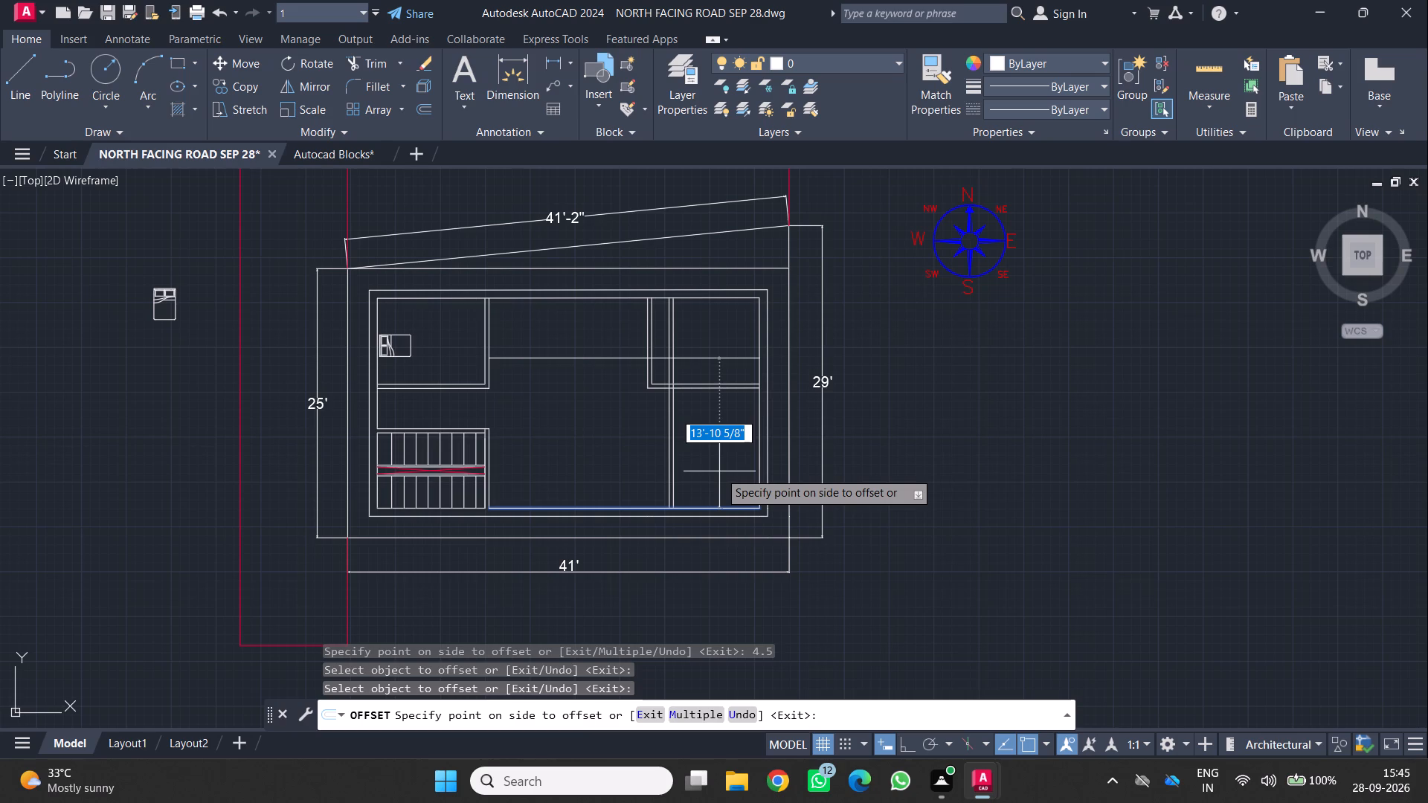
key("1")
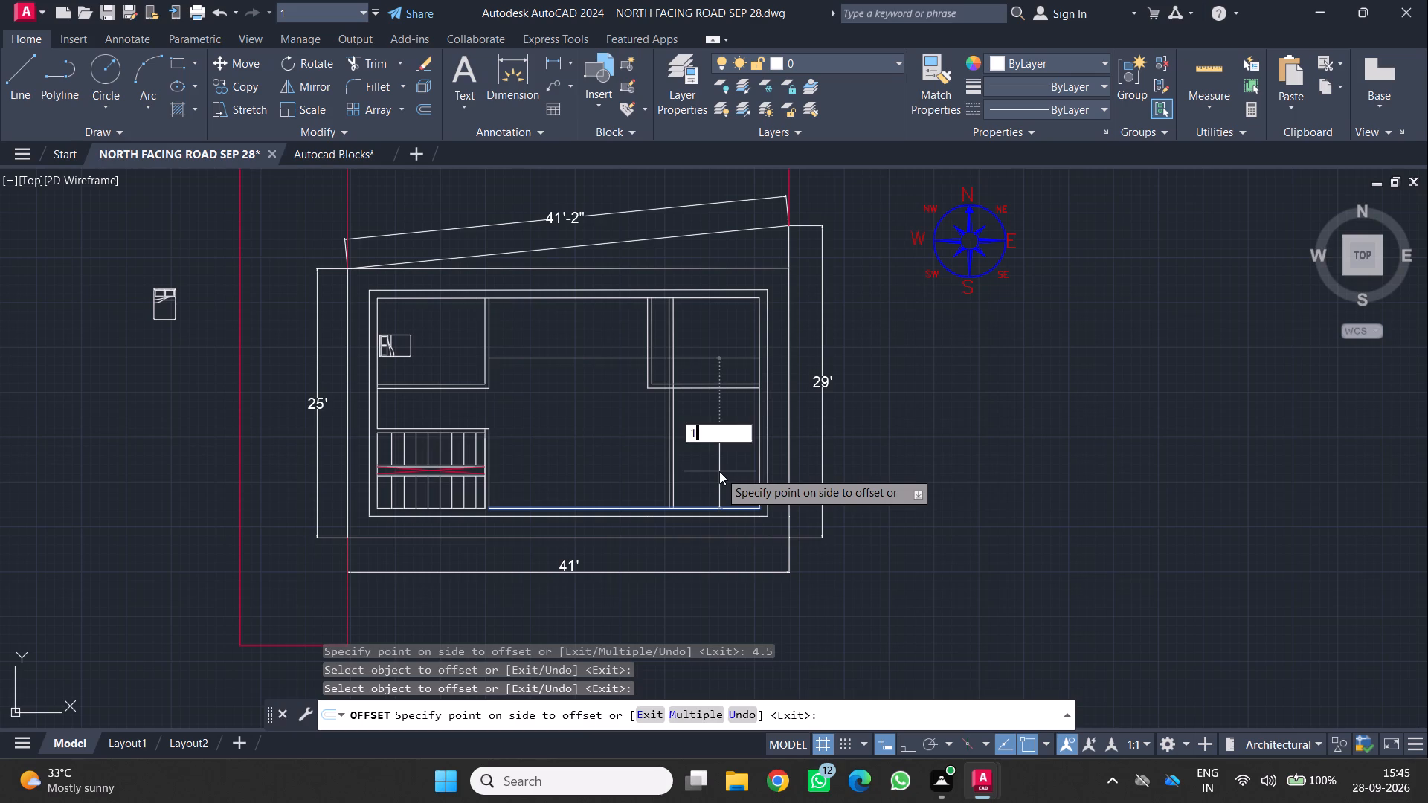
type("0'")
key("Return")
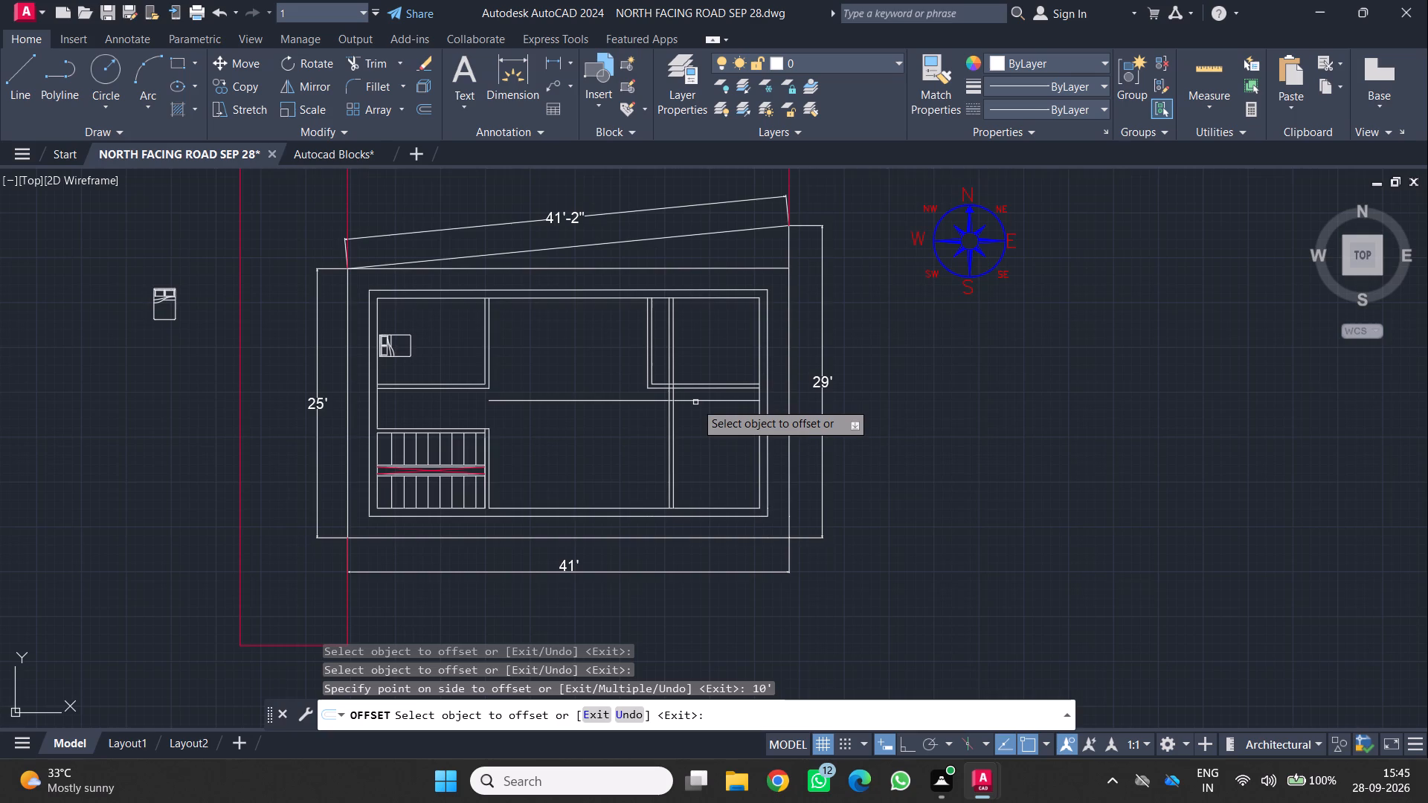
Offset the new horizontal partition line 4.5" to the north to give the partition its thickness.
scroll(695, 402, "up", 2)
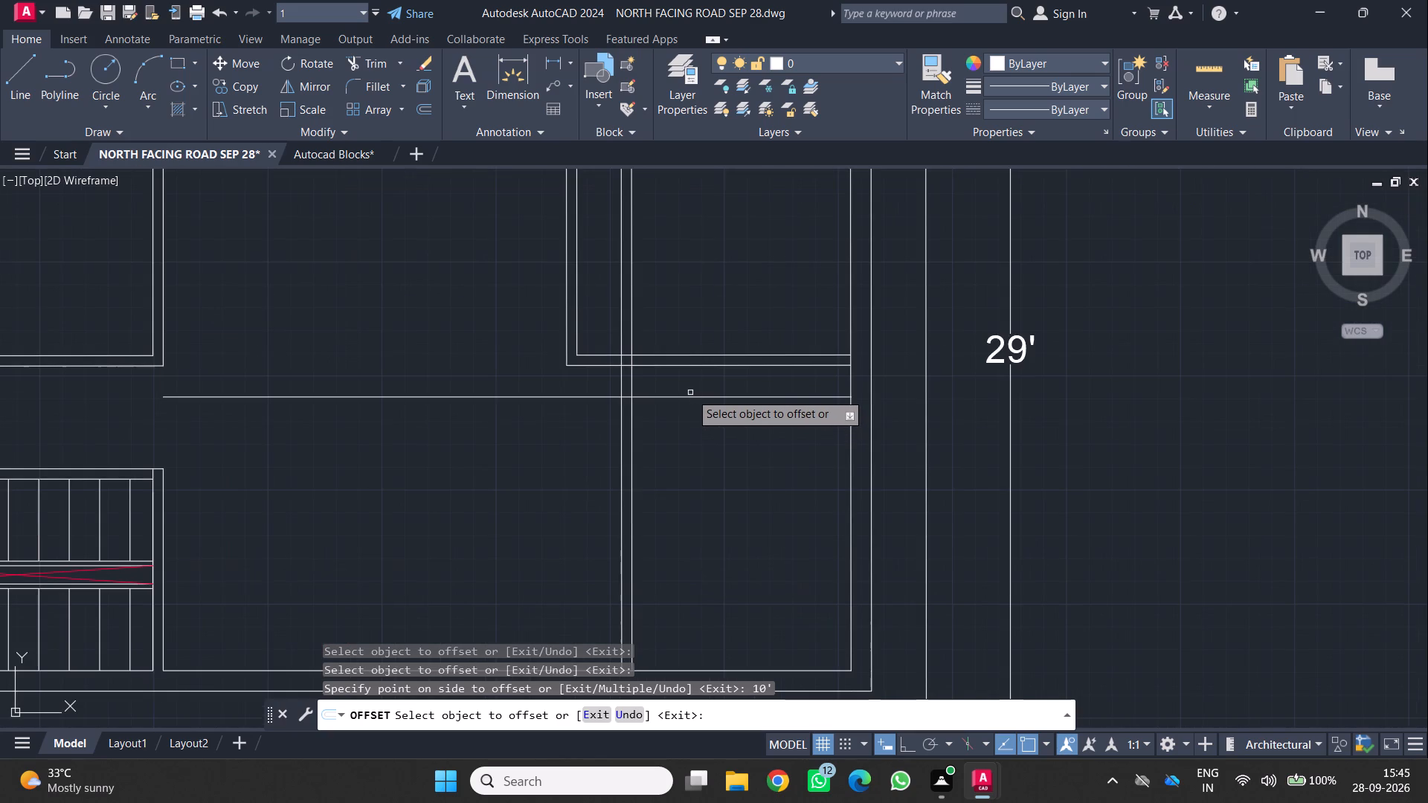
left_click(695, 394)
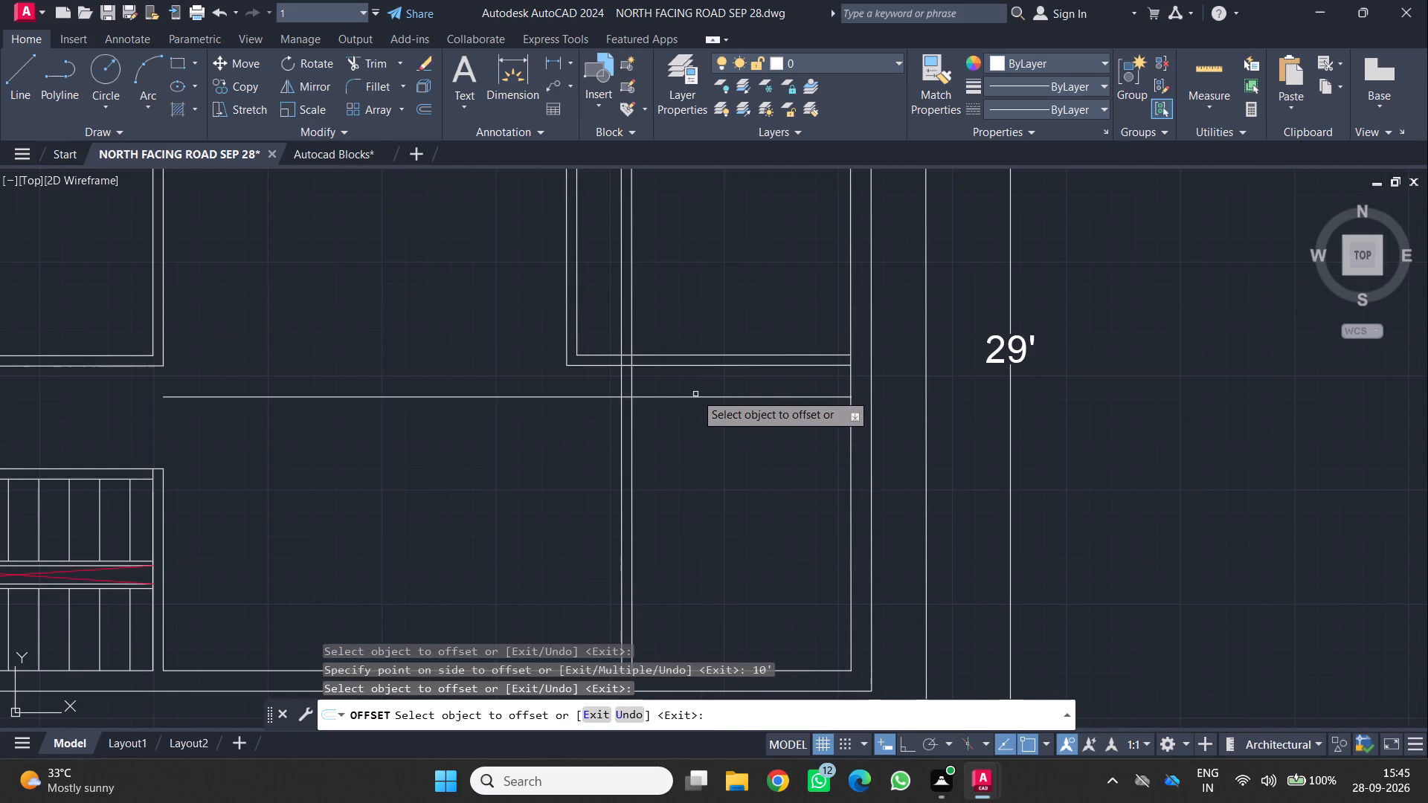
left_click(697, 397)
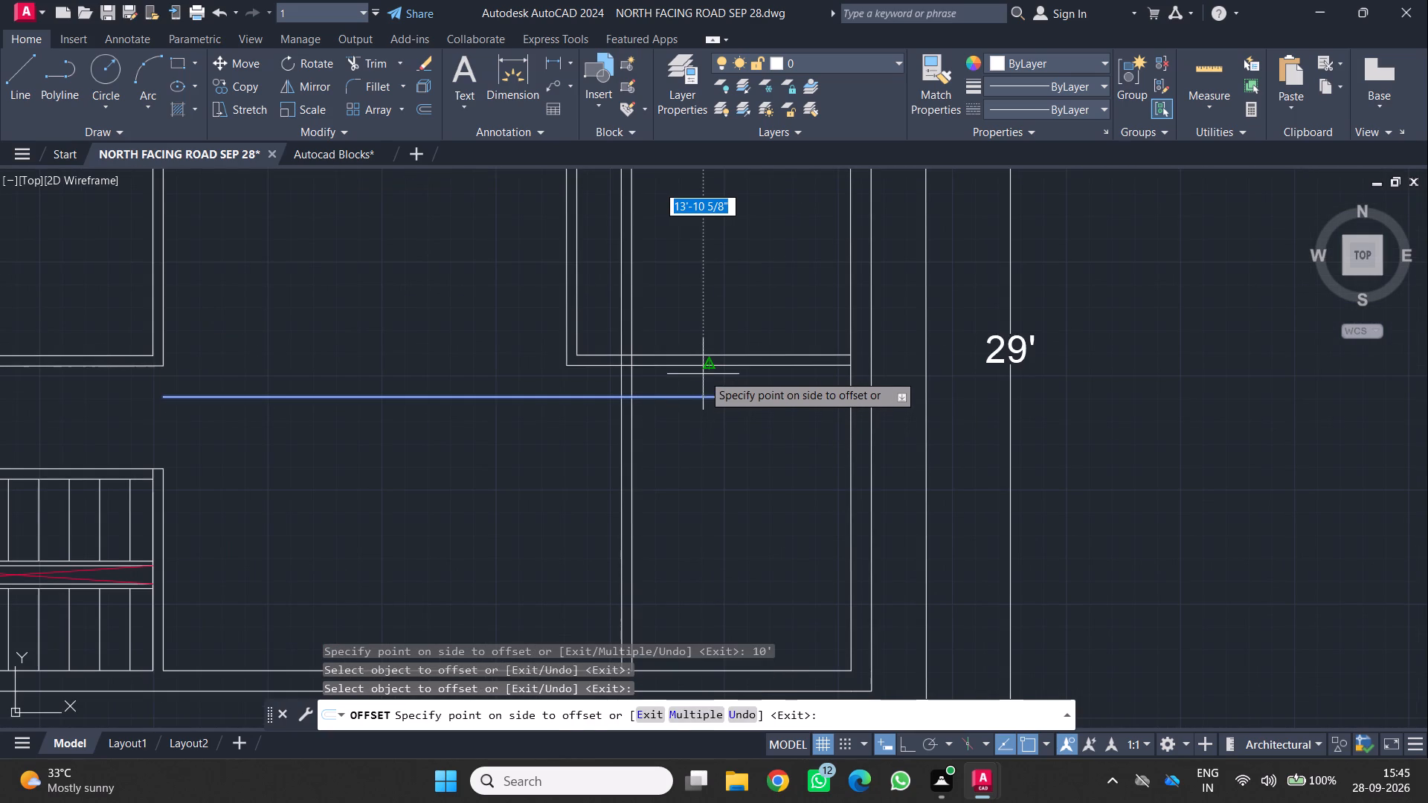
key("4")
type(".5")
key("Return")
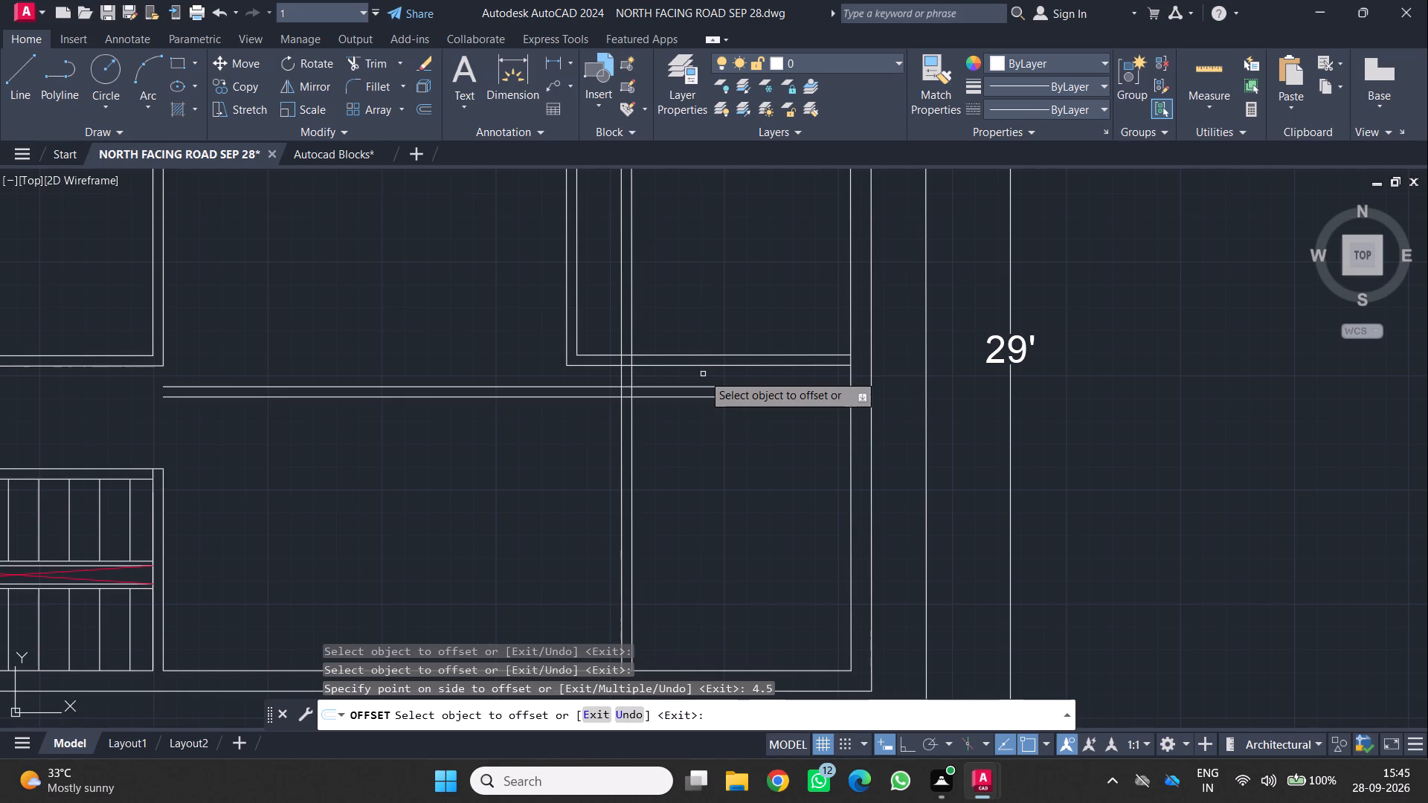
Trim both horizontal partition lines west of the new vertical partition, keeping only the part that reaches the east wall.
scroll(668, 425, "down", 1)
scroll(589, 431, "down", 1)
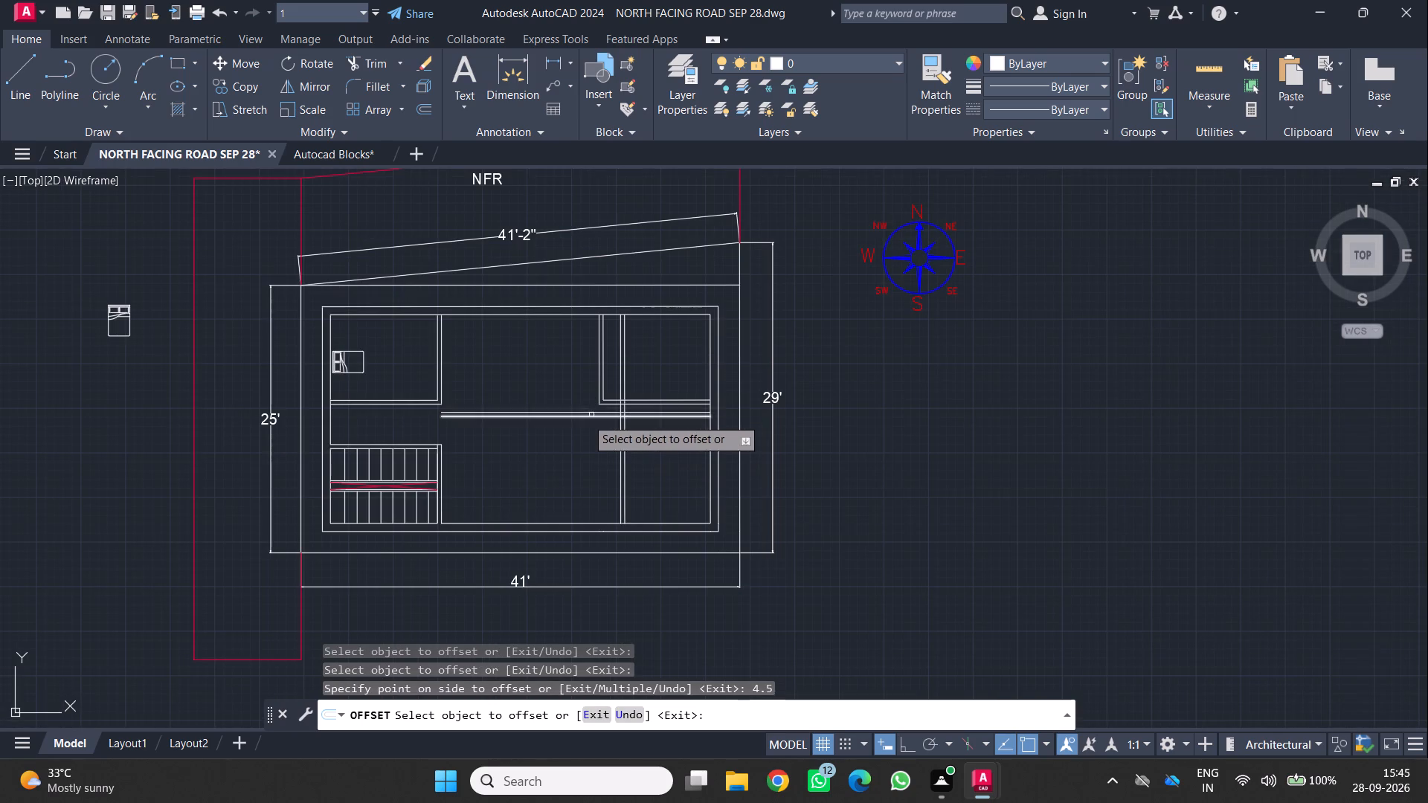
middle_click_drag(538, 461, 536, 421)
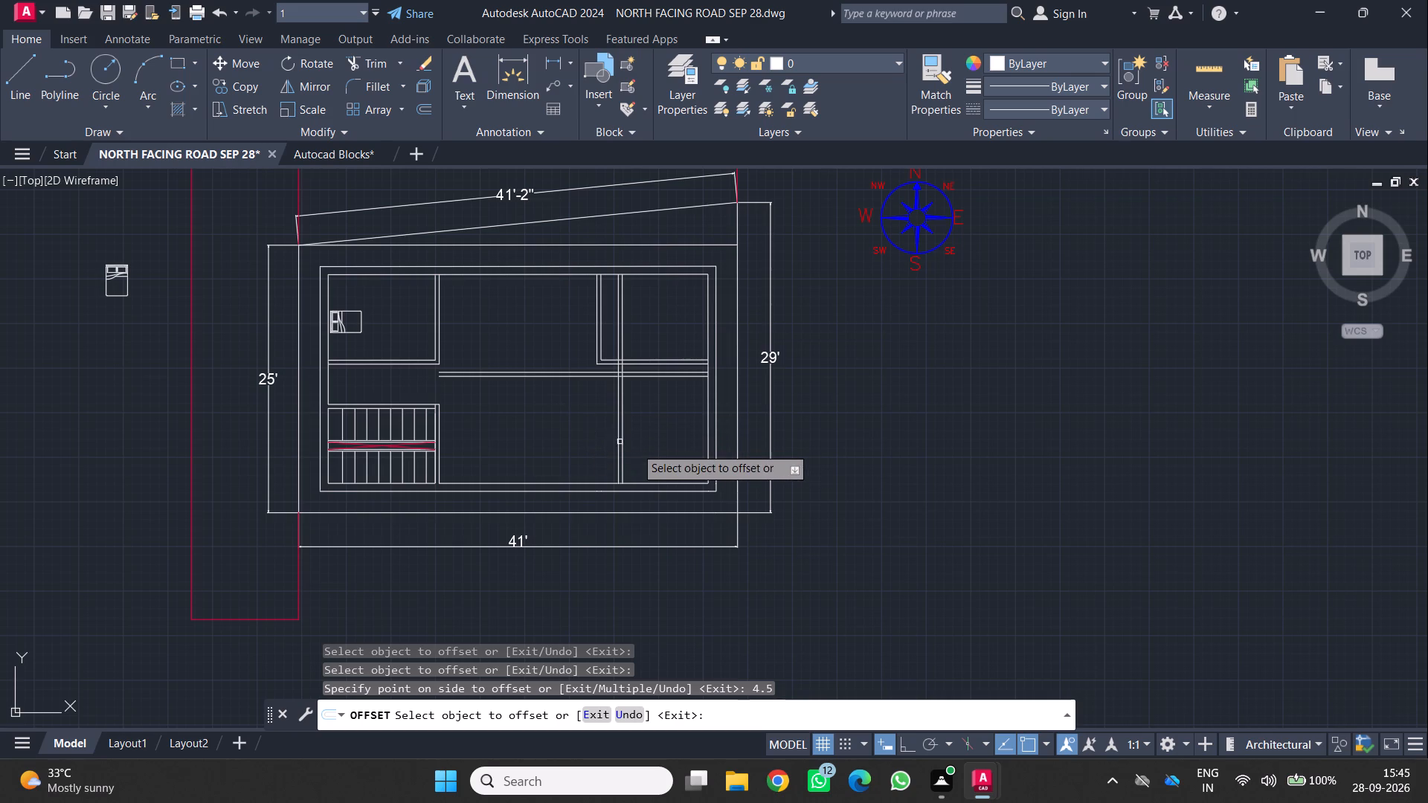
scroll(648, 454, "up", 1)
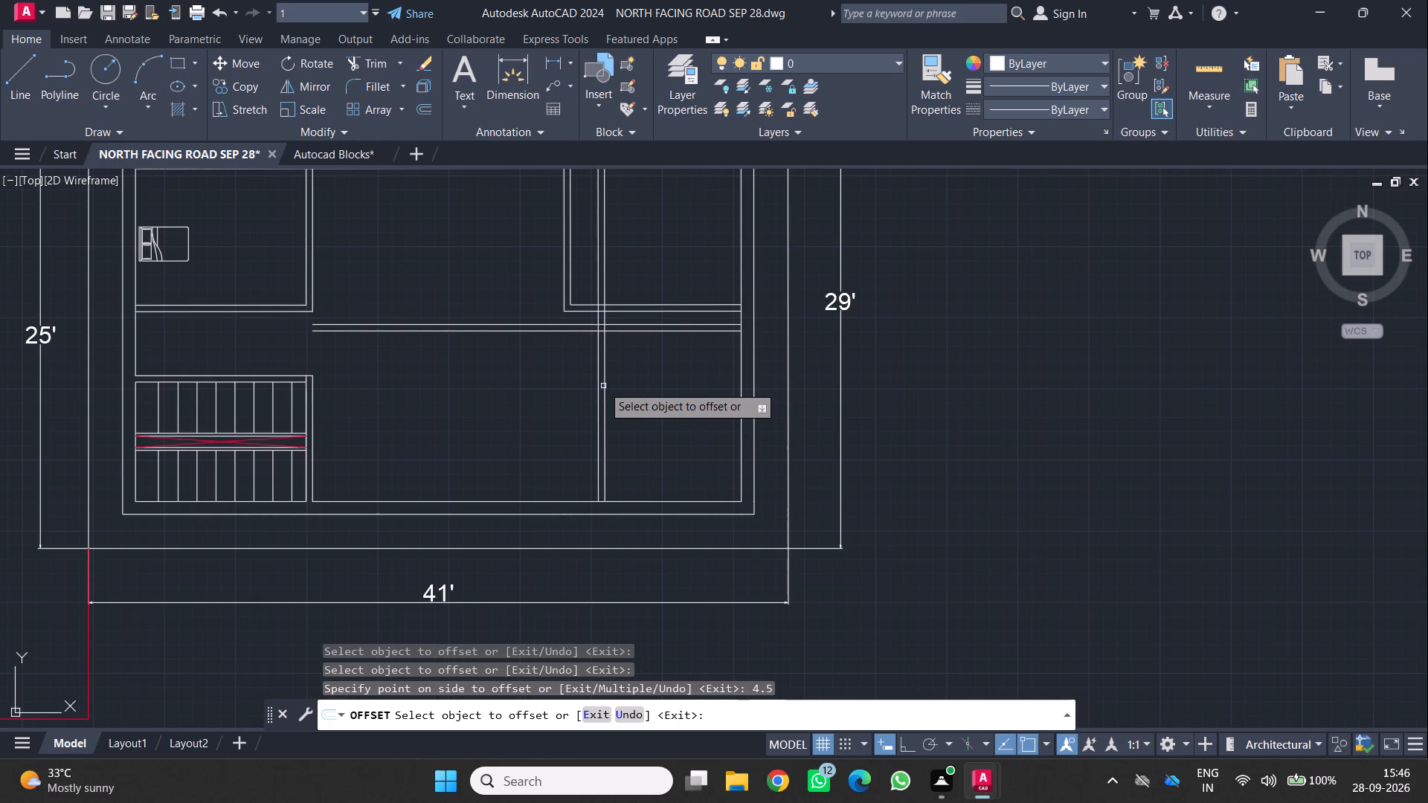
scroll(662, 258, "down", 1)
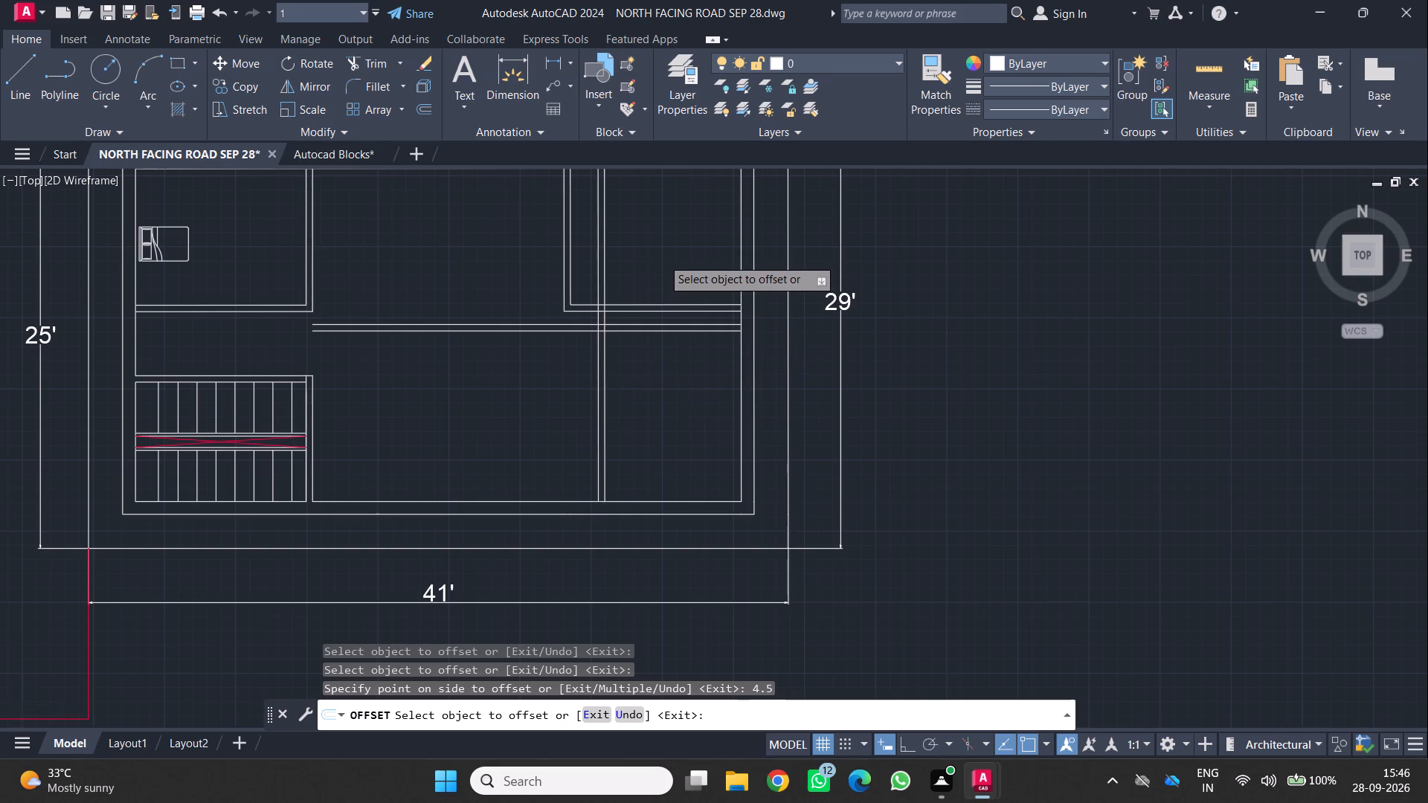
scroll(662, 258, "down", 2)
middle_click_drag(662, 258, 649, 327)
middle_click(649, 327)
scroll(644, 327, "up", 2)
middle_click(642, 326)
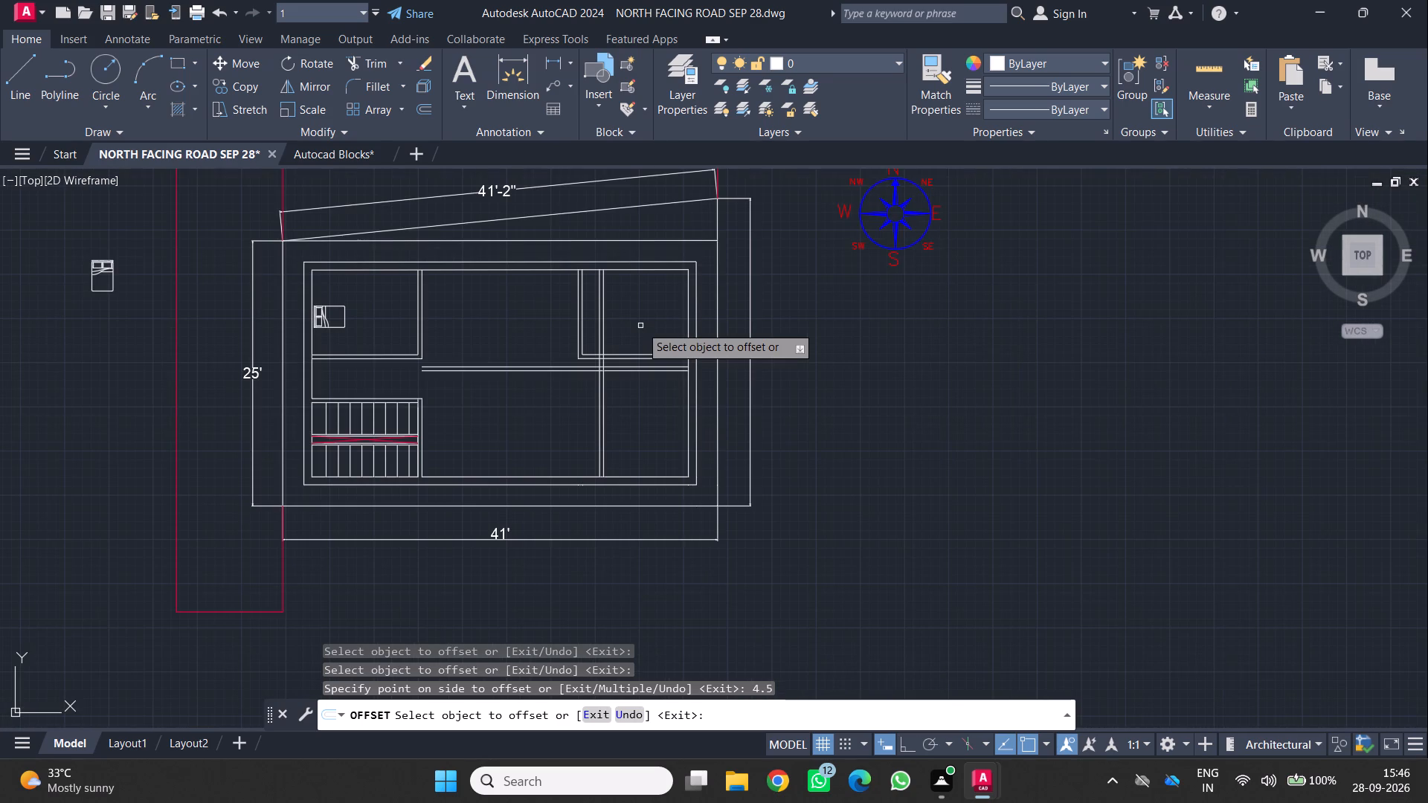
scroll(547, 381, "up", 1)
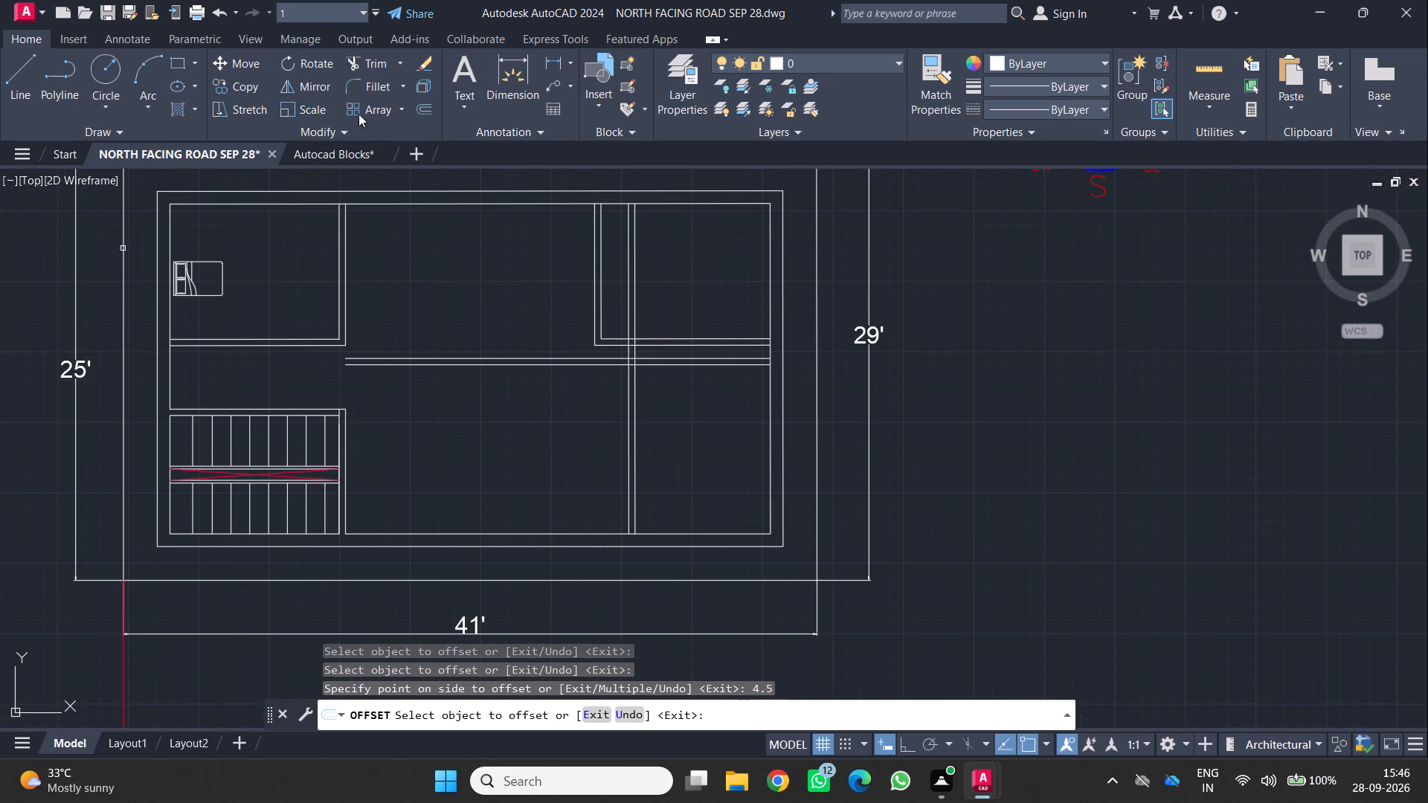
left_click(375, 60)
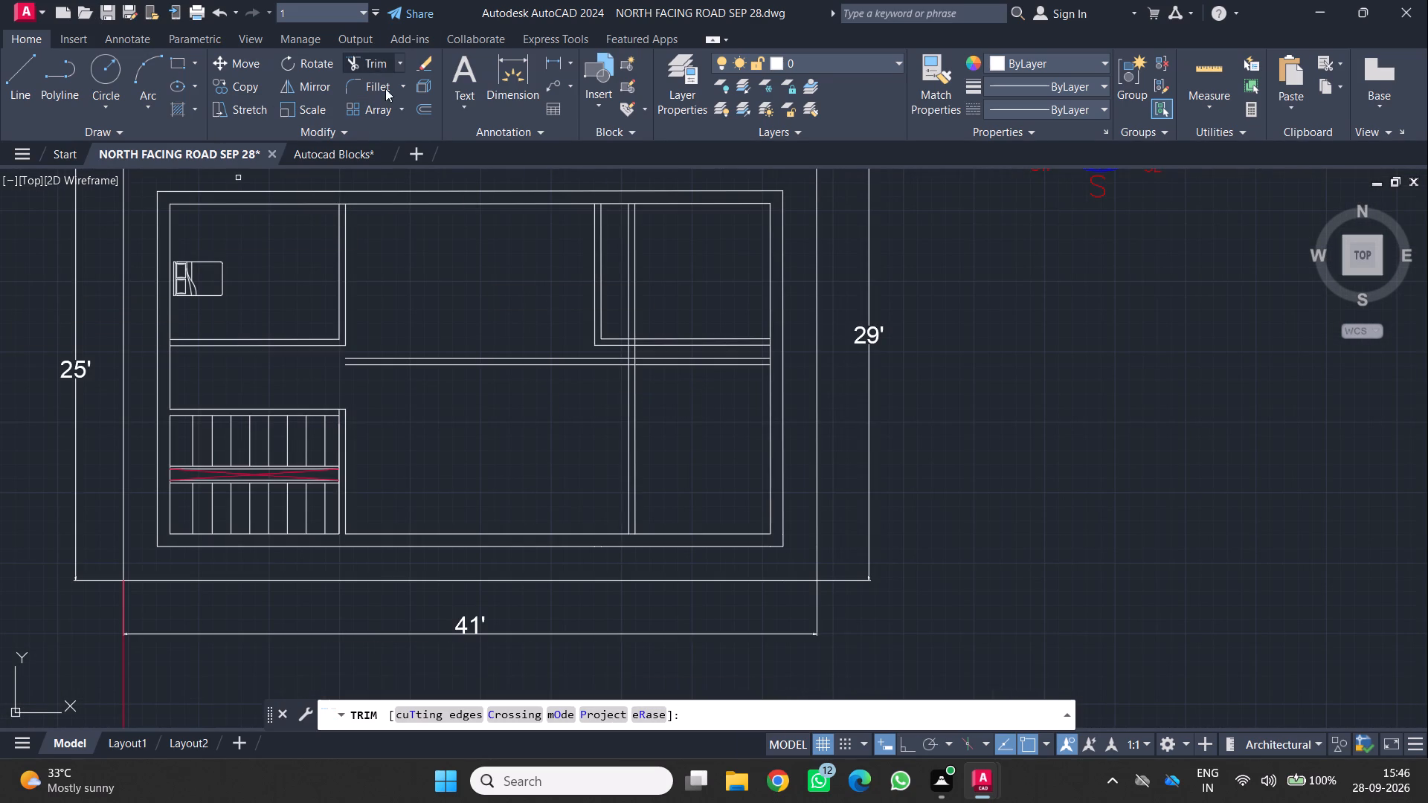
left_click(609, 367)
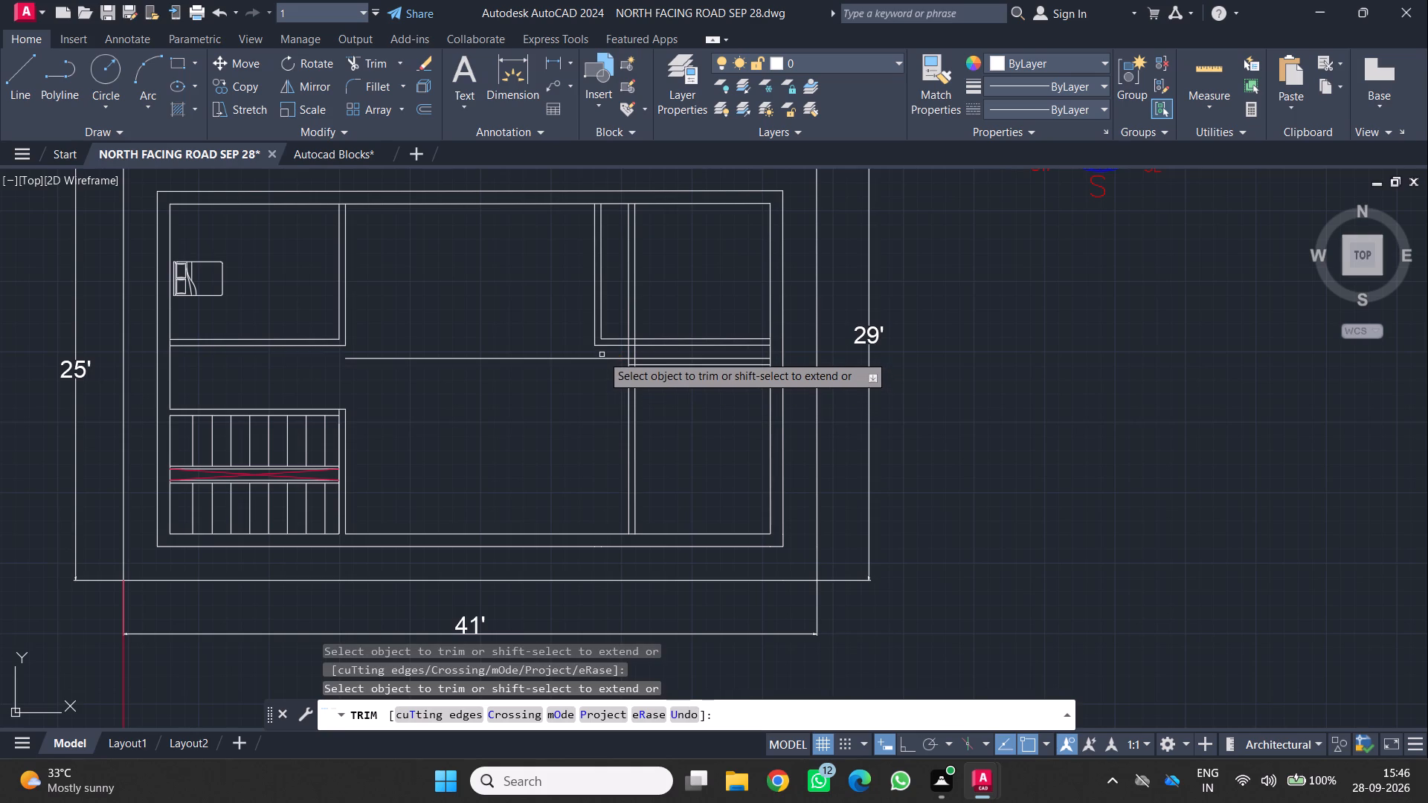
left_click(606, 359)
Trim both new vertical partition lines north of the new horizontal partition, including the portions crossing the northeast room and its south wall.
scroll(614, 358, "up", 3)
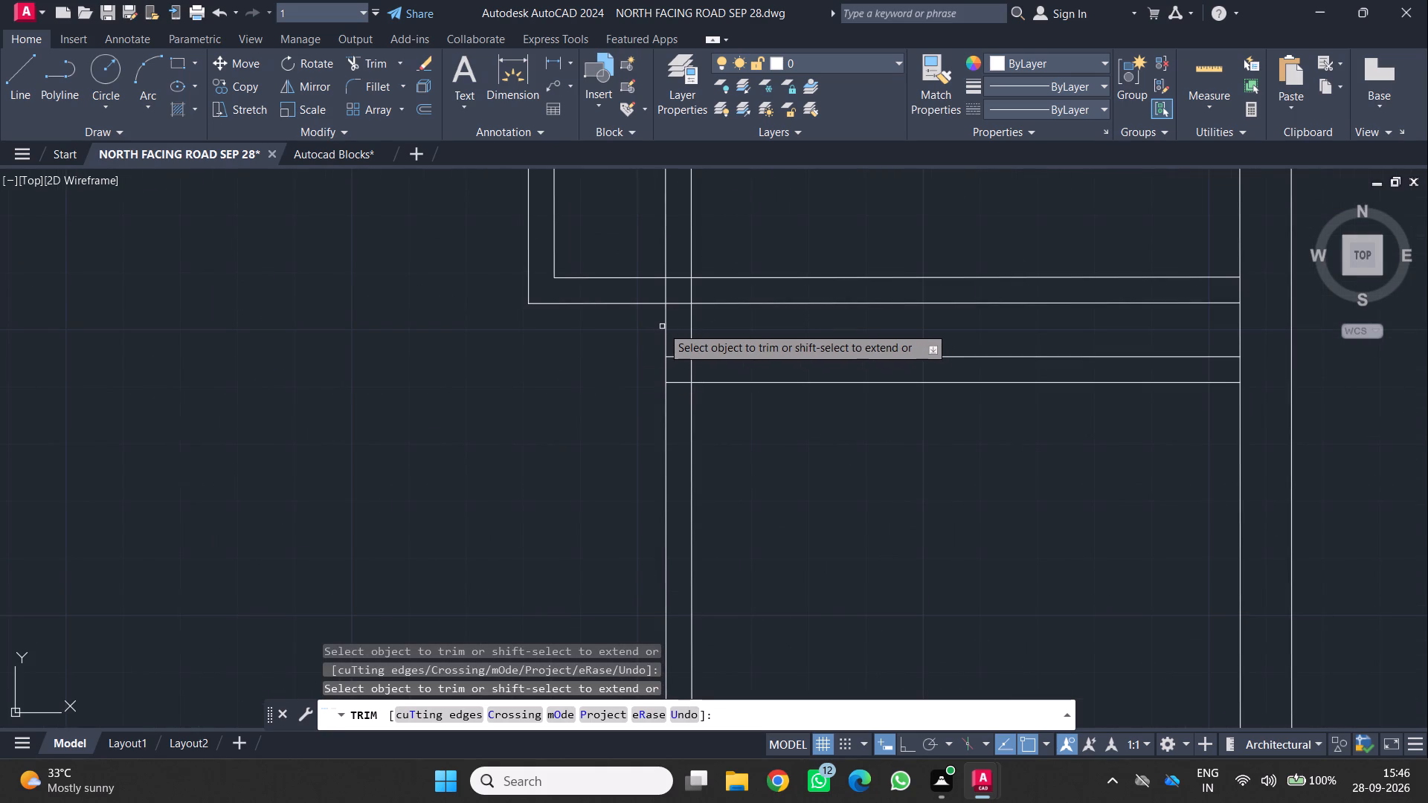
left_click(662, 326)
left_click_drag(718, 328, 672, 309)
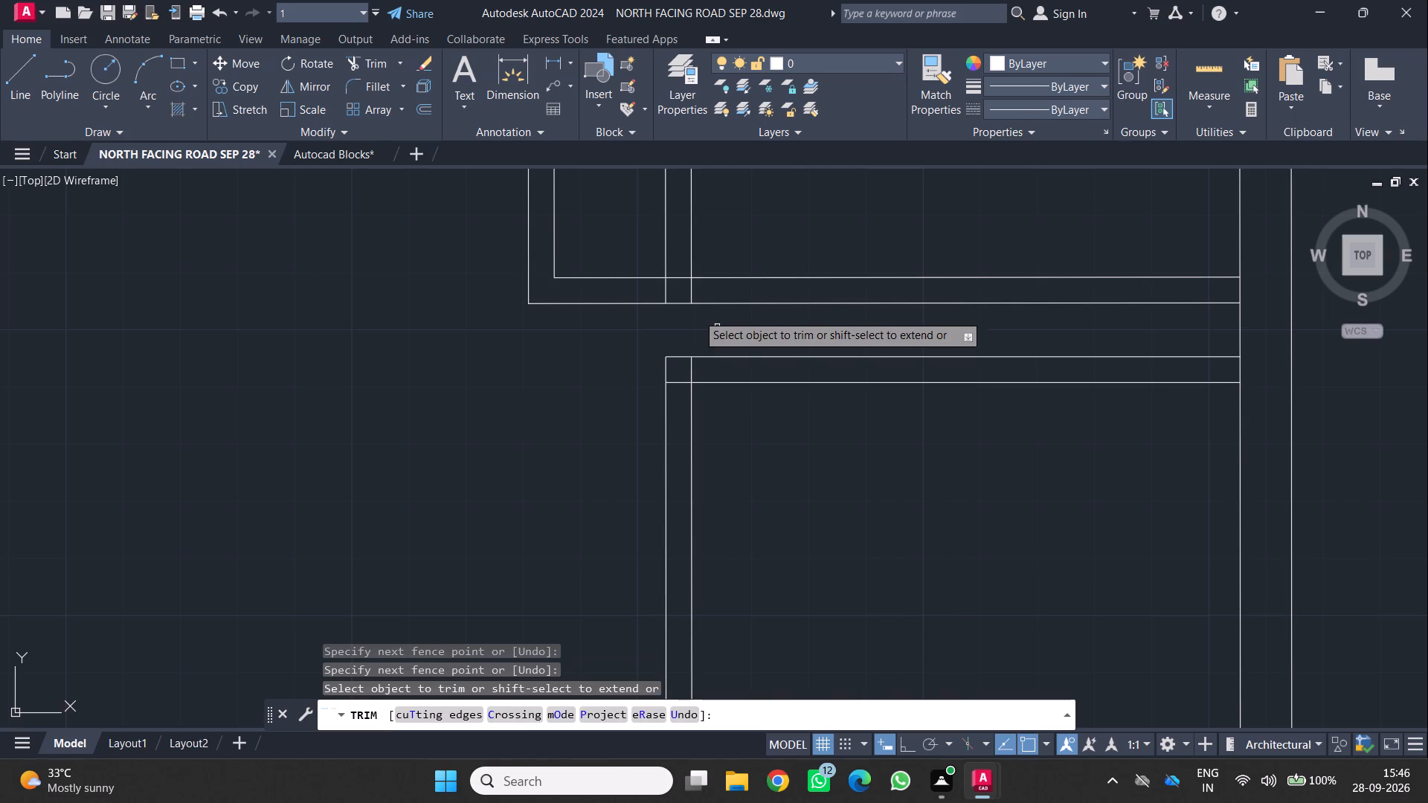
left_click(649, 283)
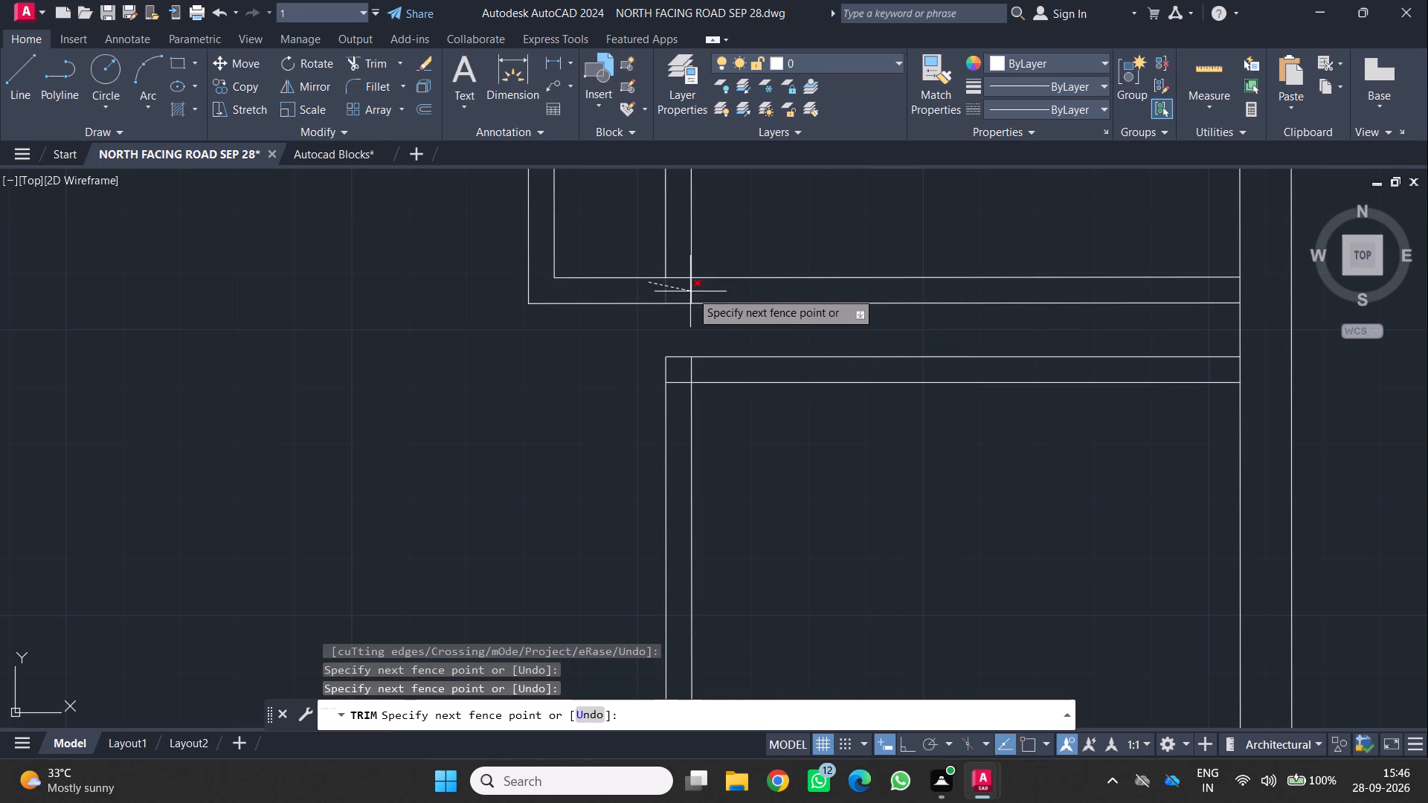
left_click(698, 294)
left_click_drag(627, 227, 686, 228)
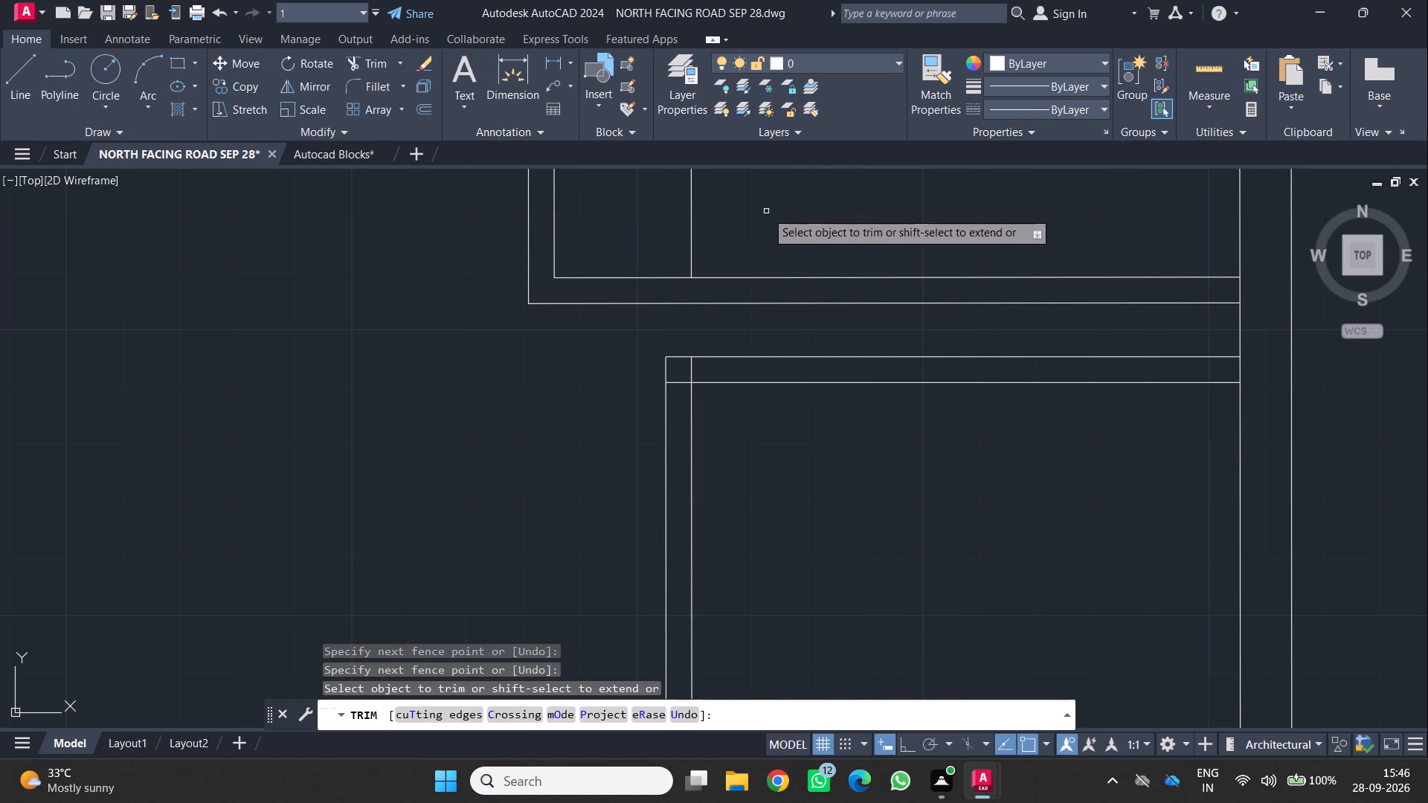
left_click_drag(681, 219, 716, 234)
left_click(721, 234)
scroll(721, 234, "down", 4)
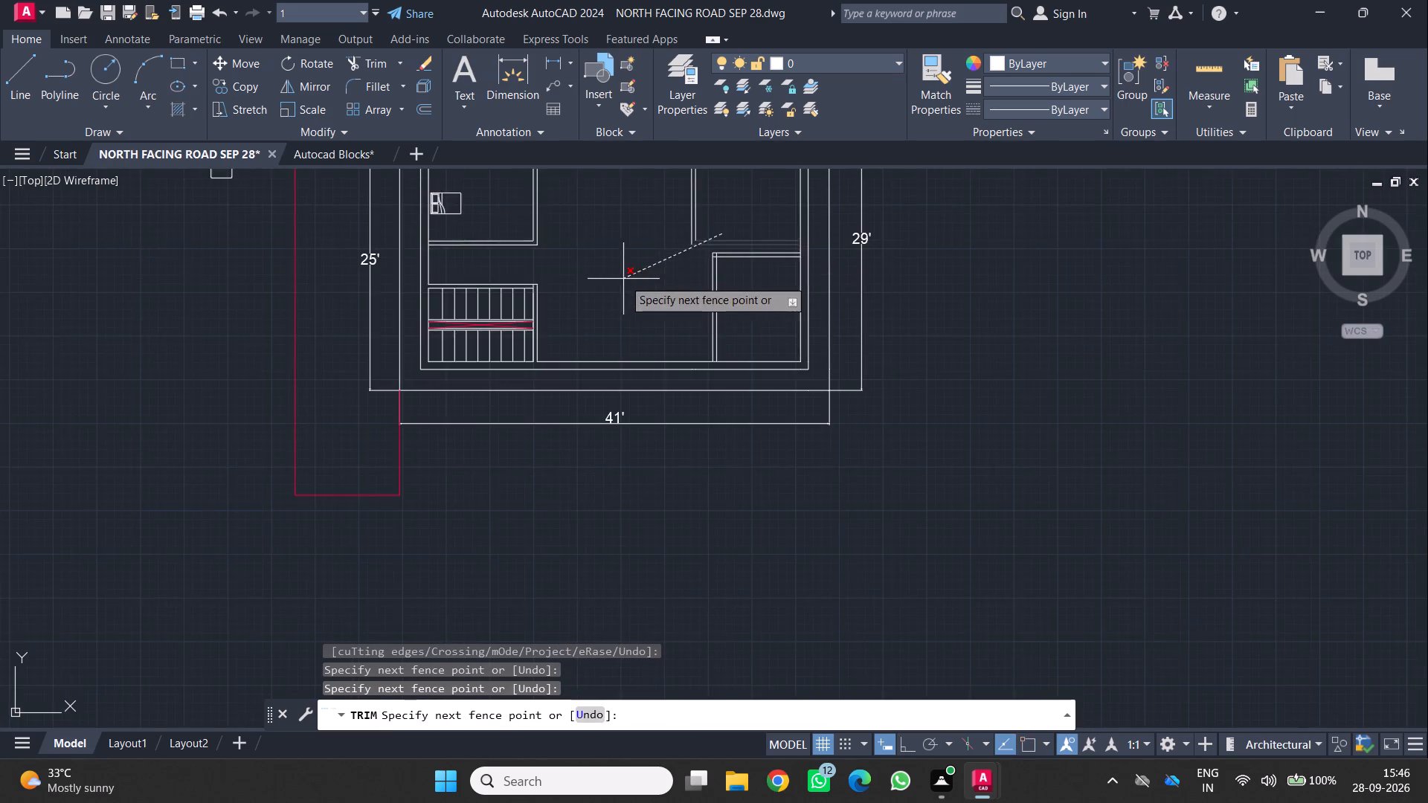
scroll(623, 279, "up", 2)
scroll(773, 196, "down", 2)
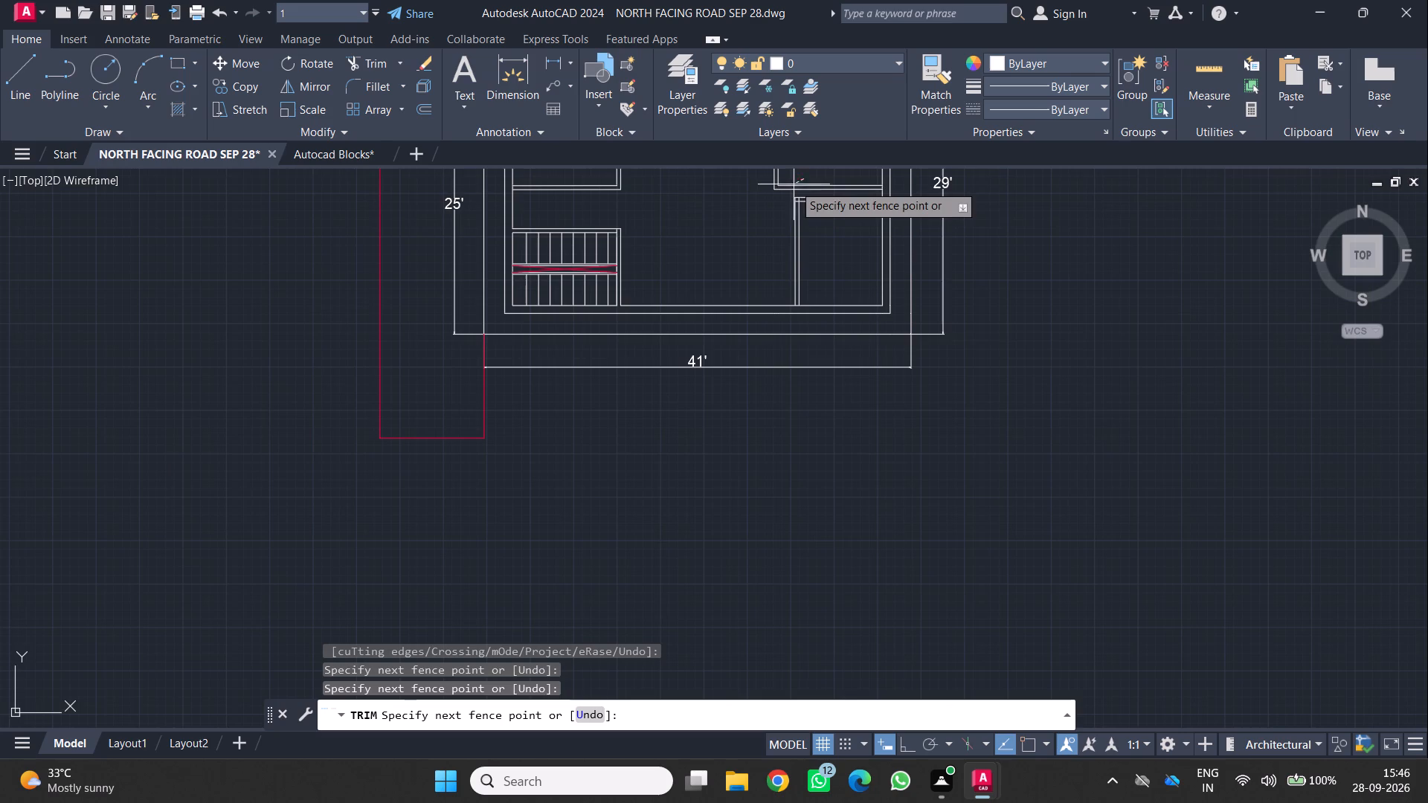
middle_click_drag(796, 181, 771, 278)
middle_click(771, 278)
middle_click(771, 278)
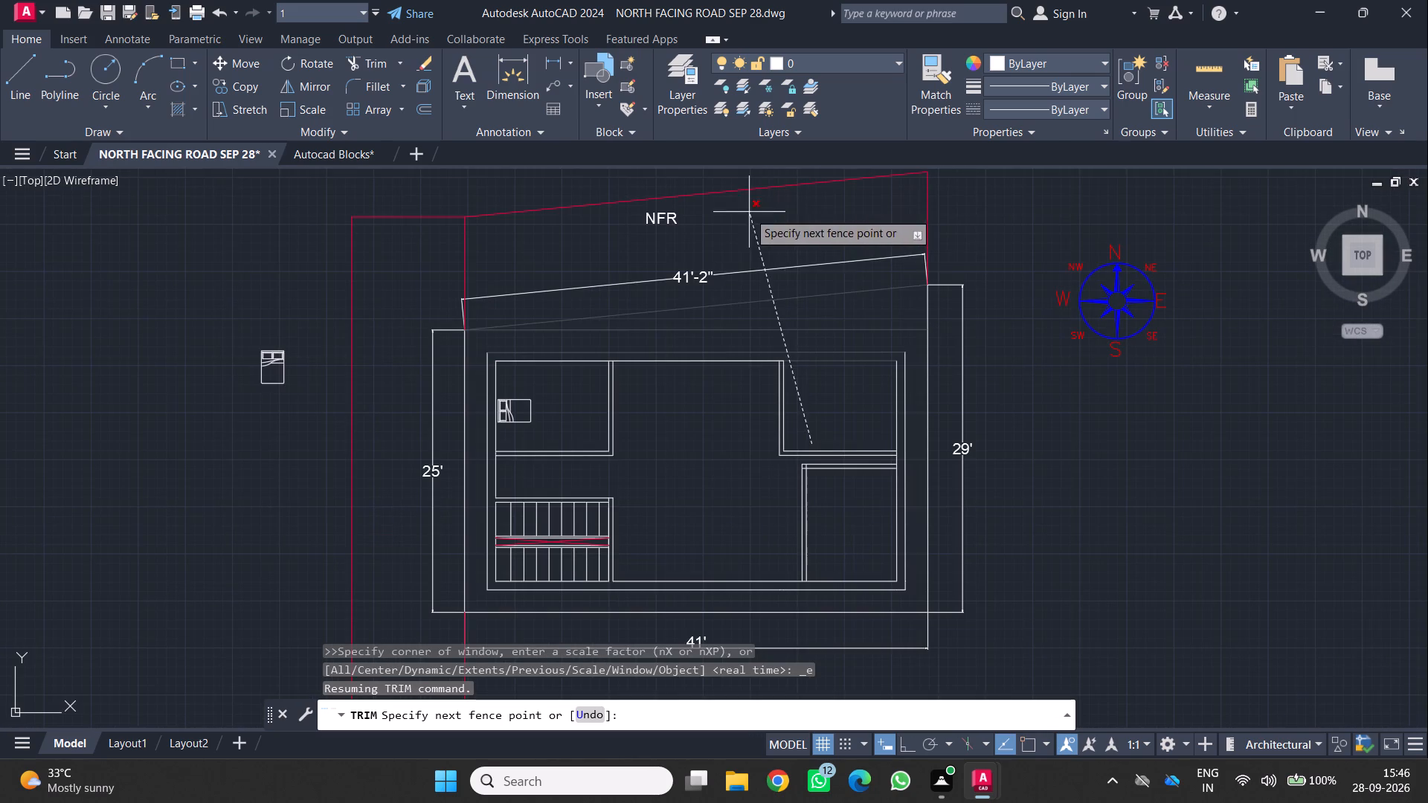
left_click(820, 388)
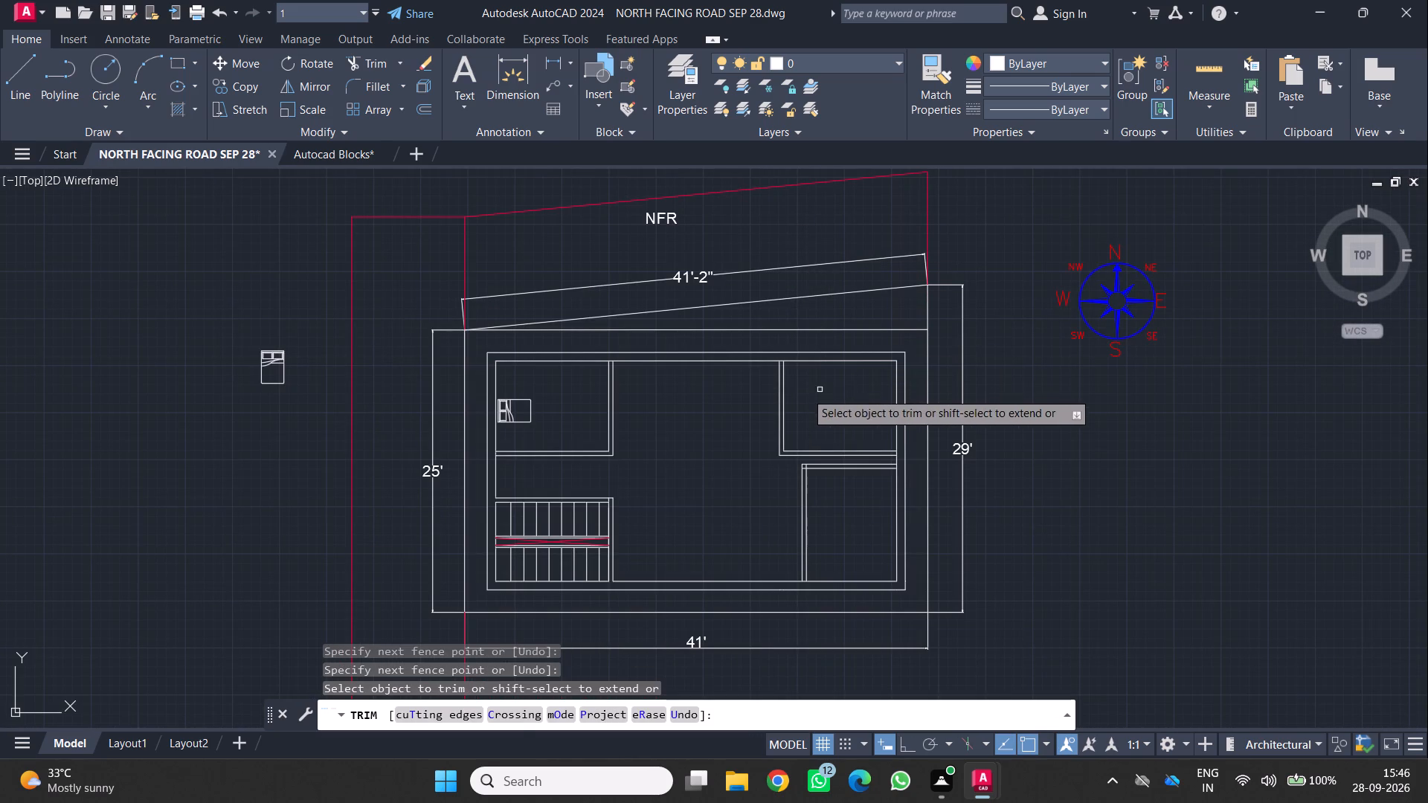
Trim the overlapping line ends at the southeast room's northwest corner so the two partitions meet in a clean corner.
middle_click_drag(755, 489, 687, 399)
middle_click(687, 399)
scroll(687, 399, "up", 2)
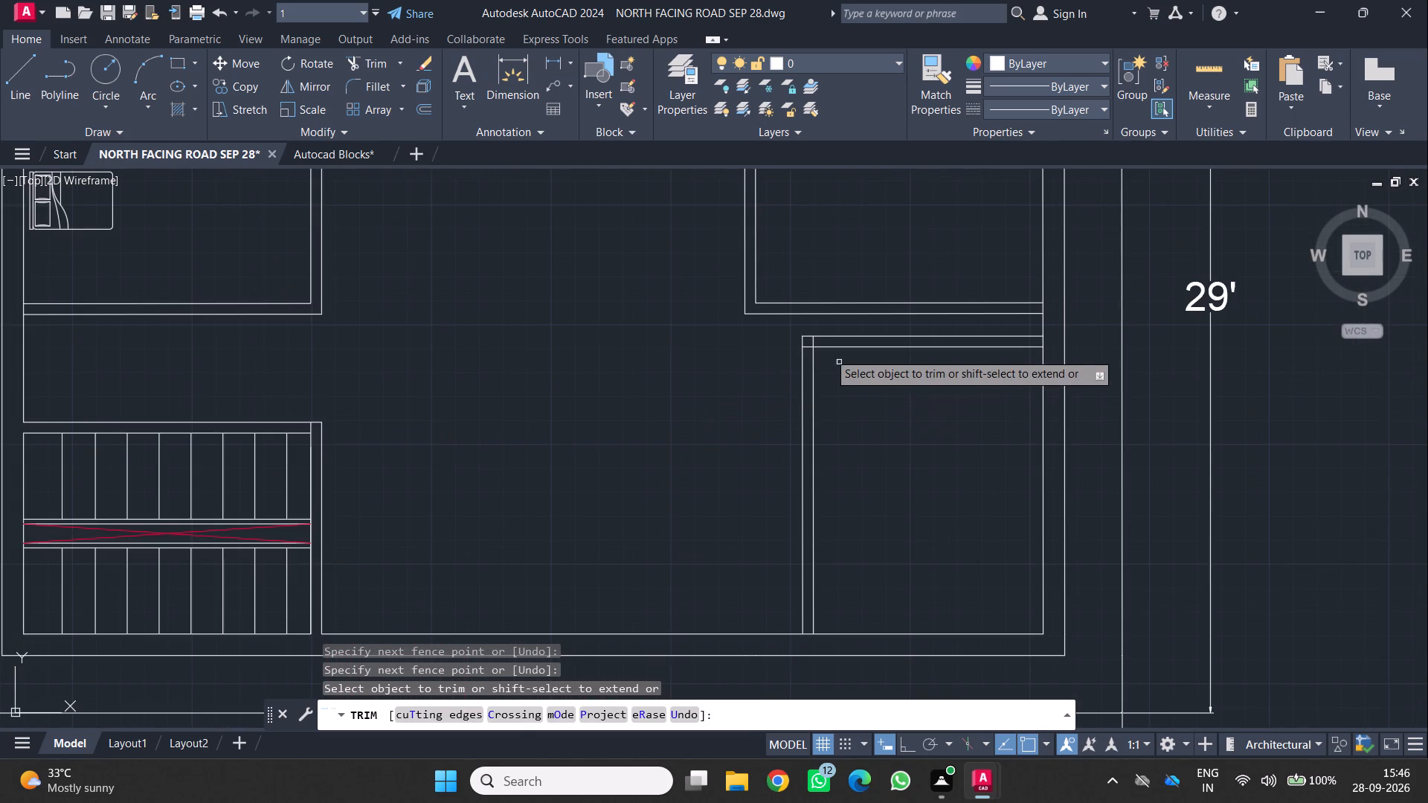
scroll(805, 339, "up", 2)
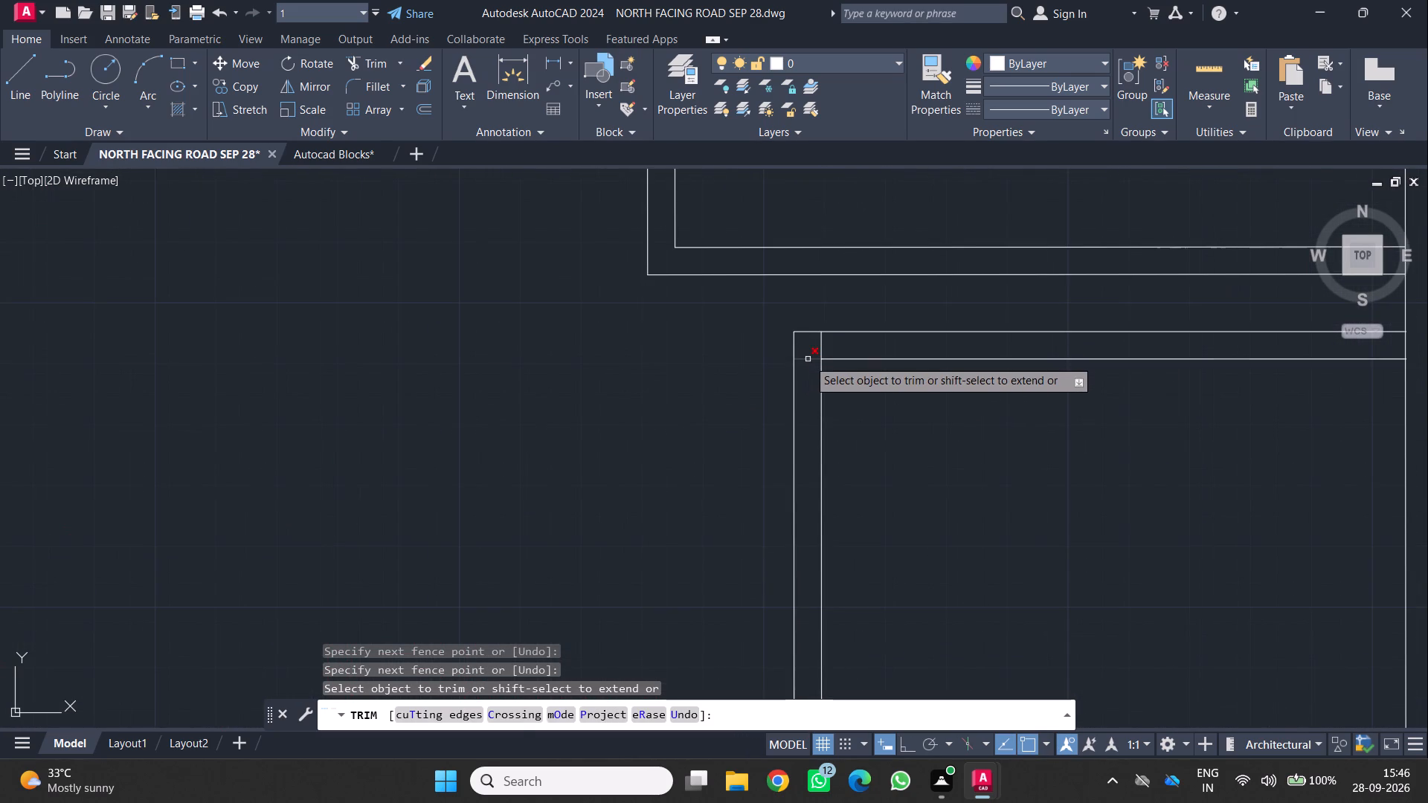
left_click(808, 359)
left_click(823, 344)
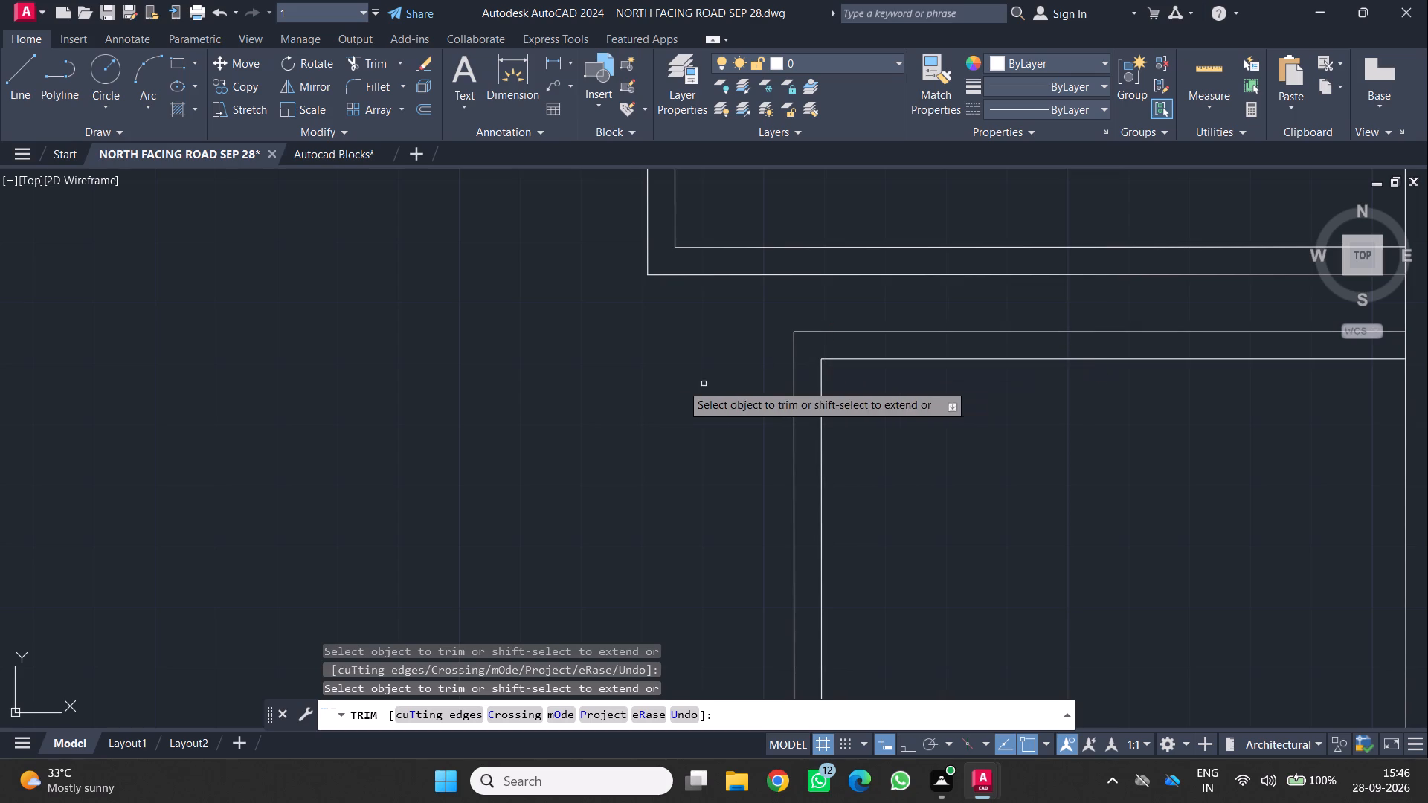
scroll(649, 382, "down", 3)
scroll(574, 387, "down", 2)
middle_click_drag(574, 390, 576, 376)
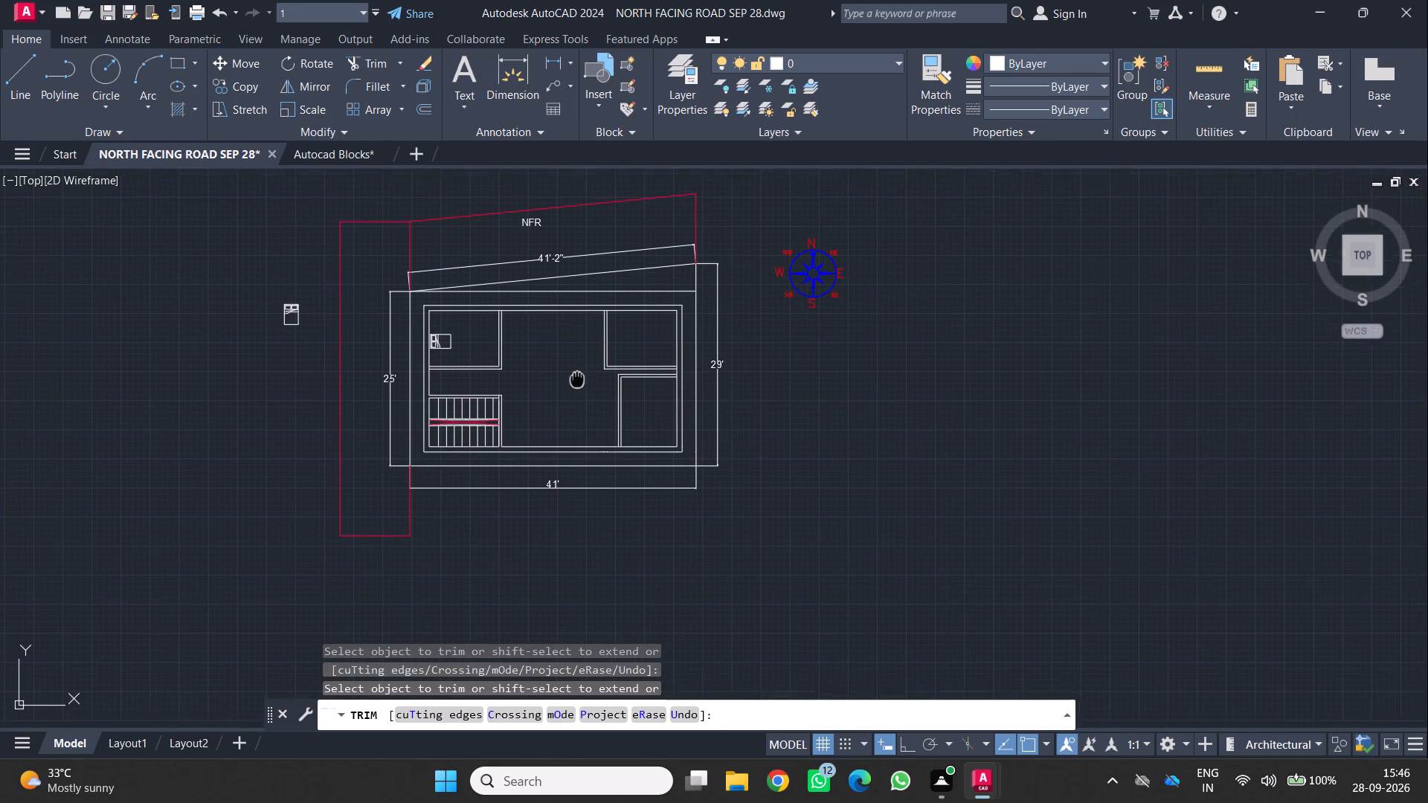
middle_click_drag(576, 376, 570, 370)
middle_click(570, 370)
middle_click(570, 370)
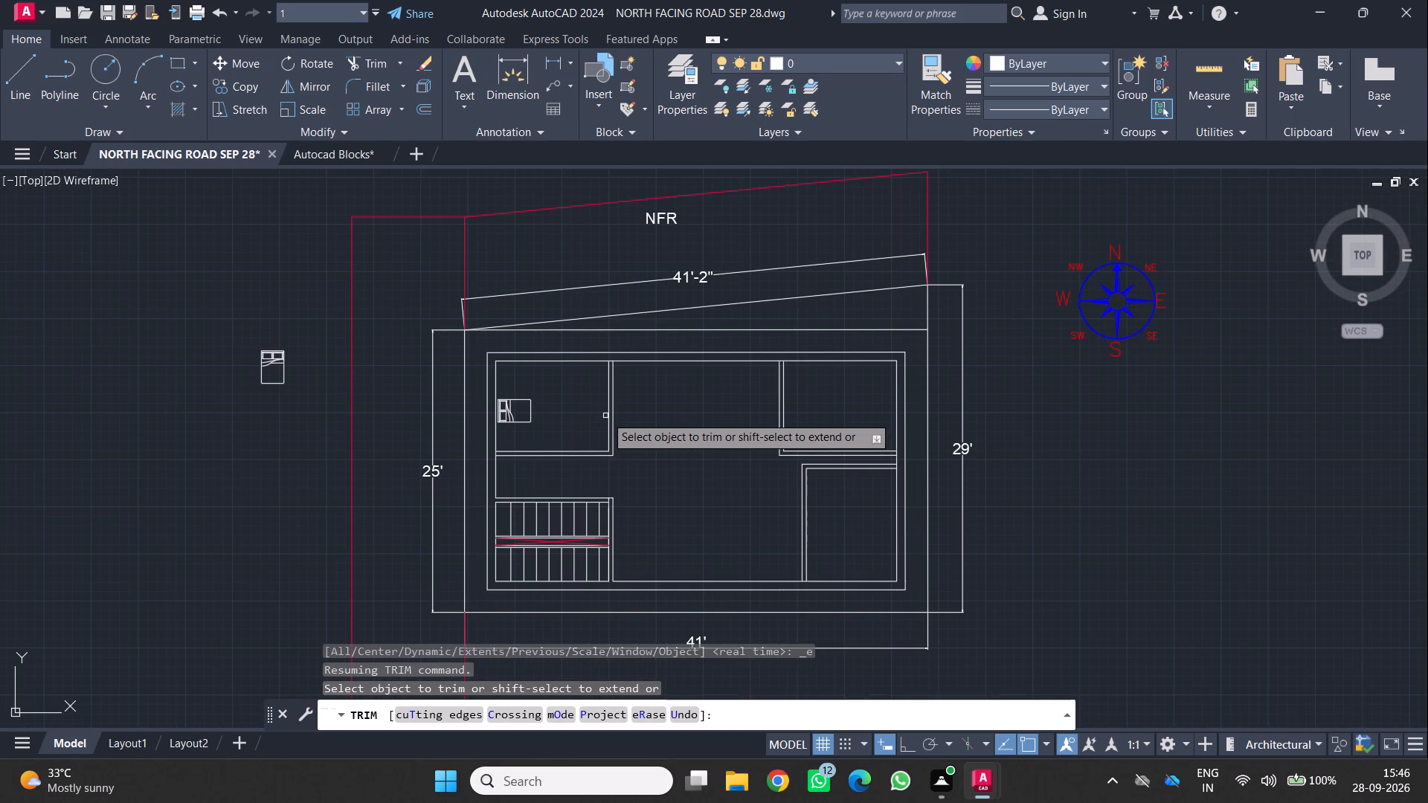
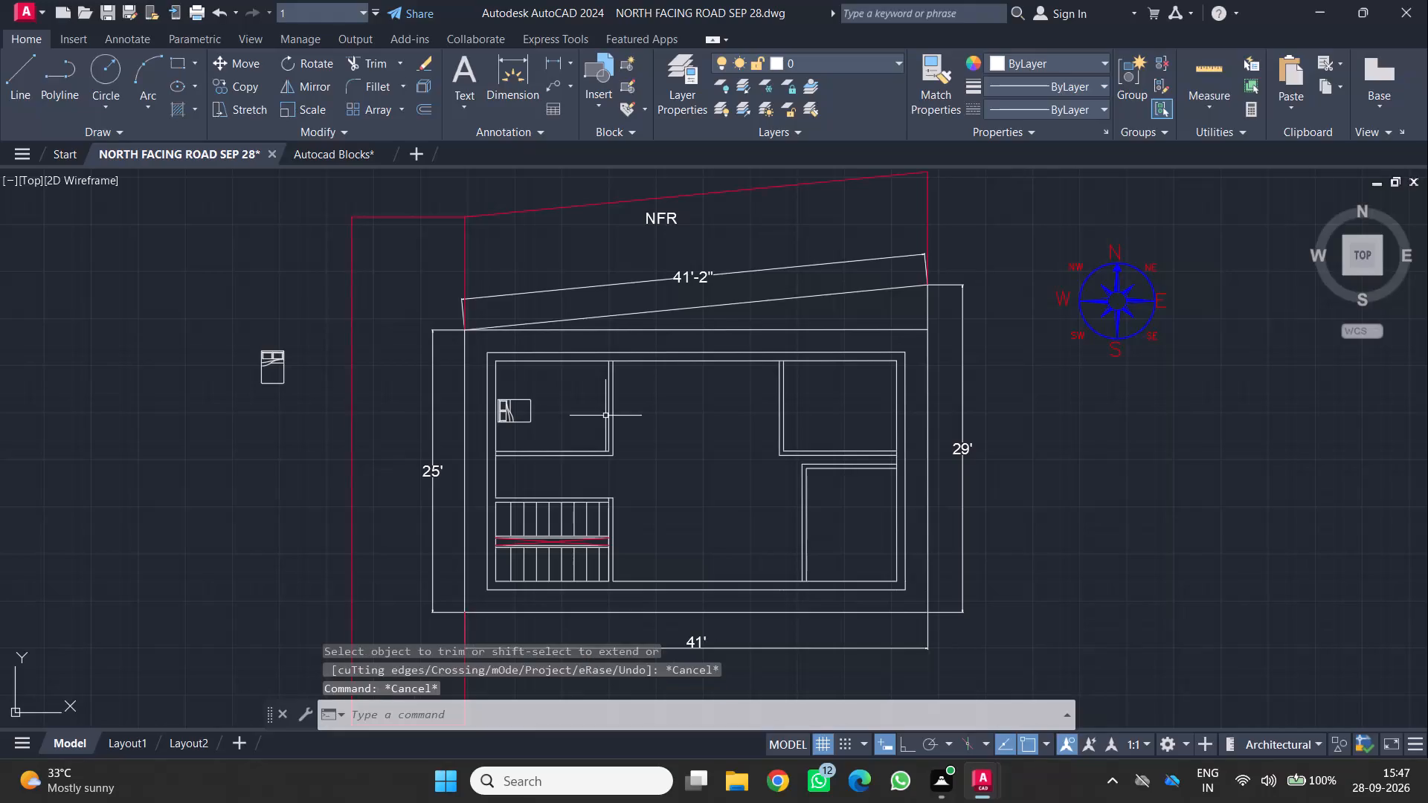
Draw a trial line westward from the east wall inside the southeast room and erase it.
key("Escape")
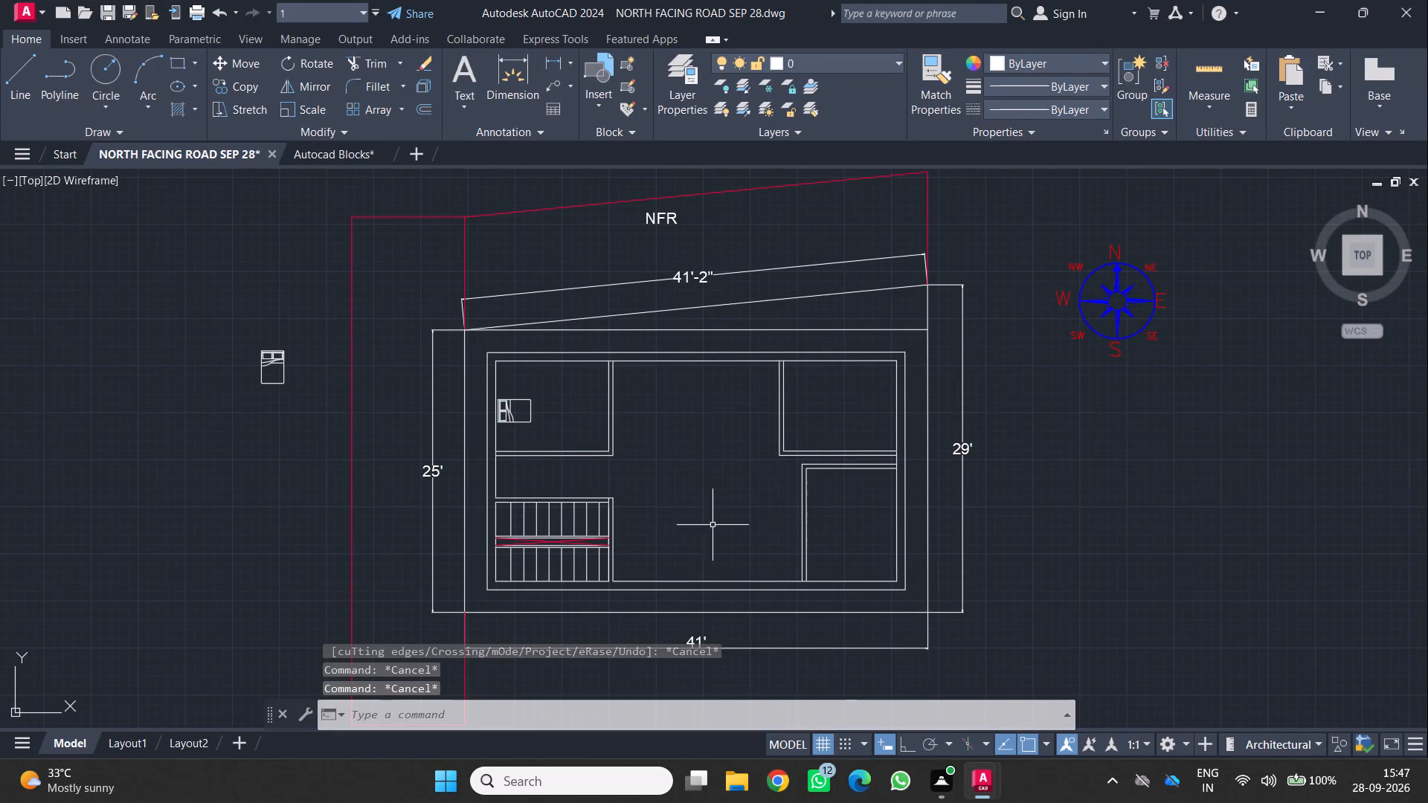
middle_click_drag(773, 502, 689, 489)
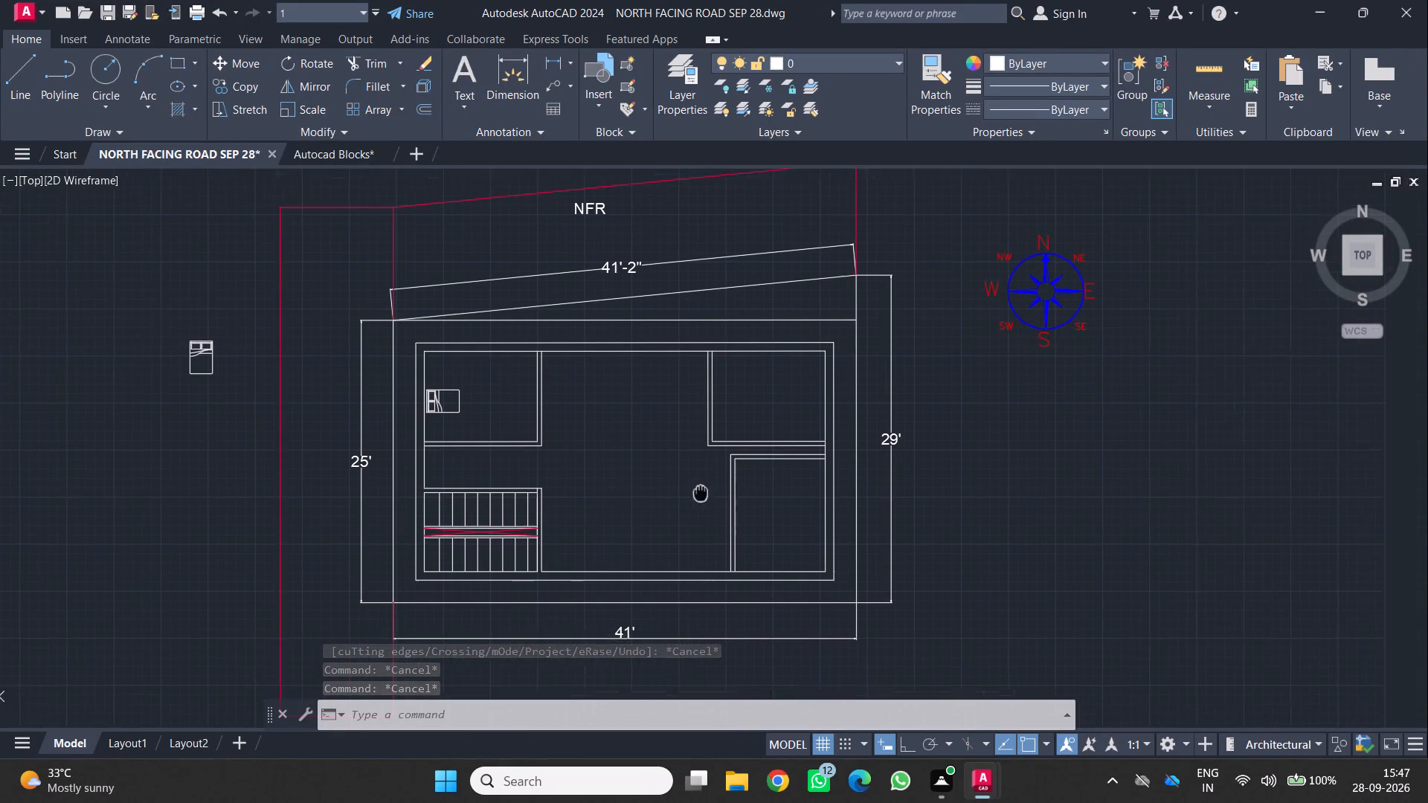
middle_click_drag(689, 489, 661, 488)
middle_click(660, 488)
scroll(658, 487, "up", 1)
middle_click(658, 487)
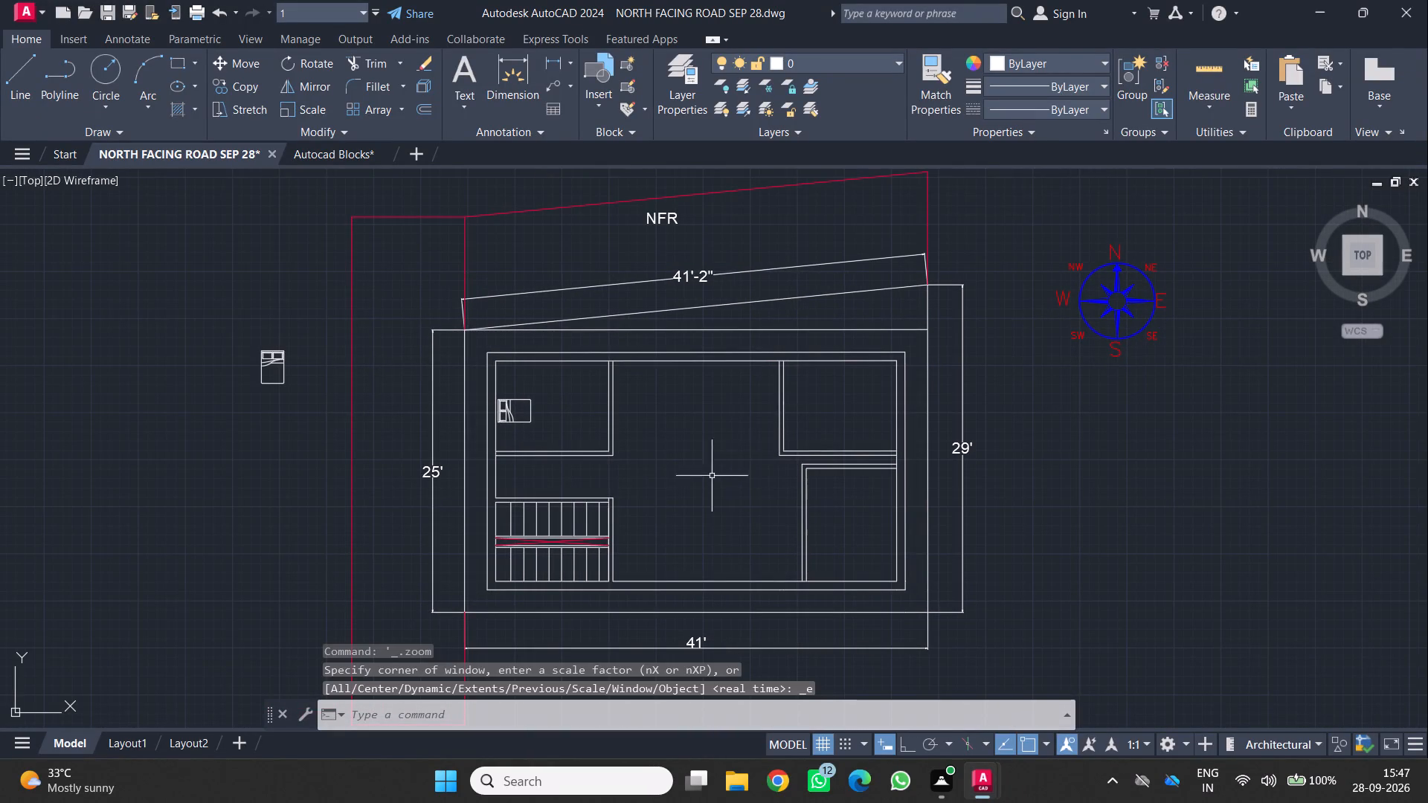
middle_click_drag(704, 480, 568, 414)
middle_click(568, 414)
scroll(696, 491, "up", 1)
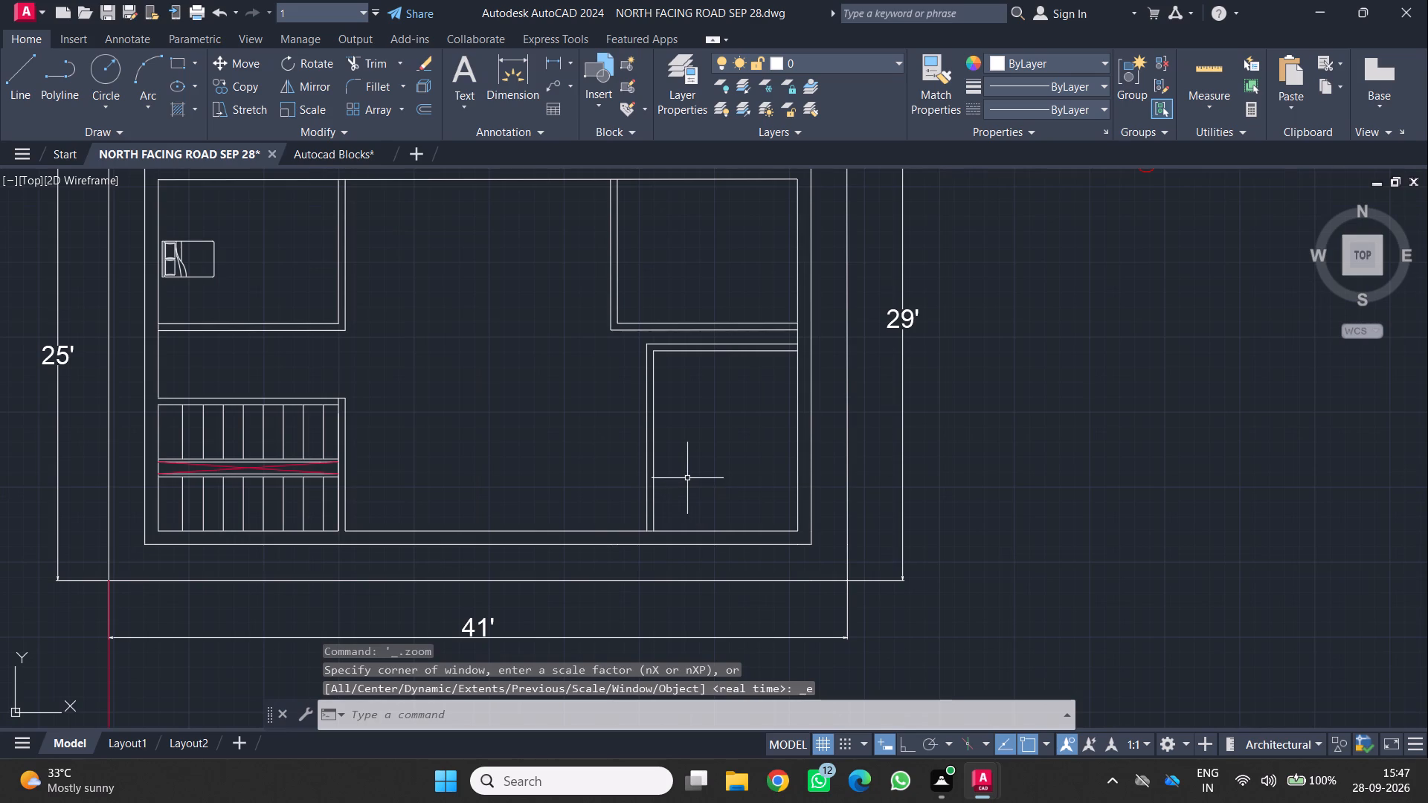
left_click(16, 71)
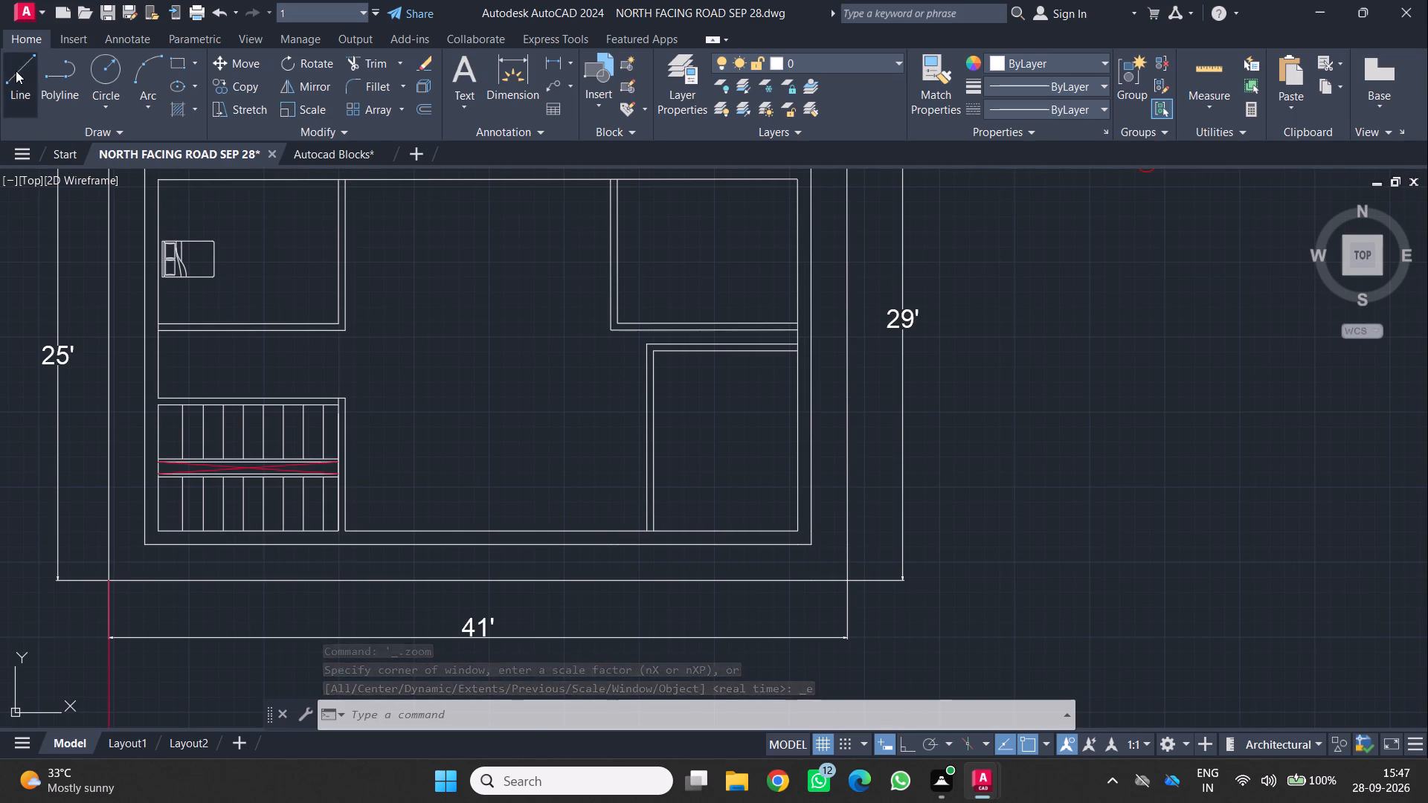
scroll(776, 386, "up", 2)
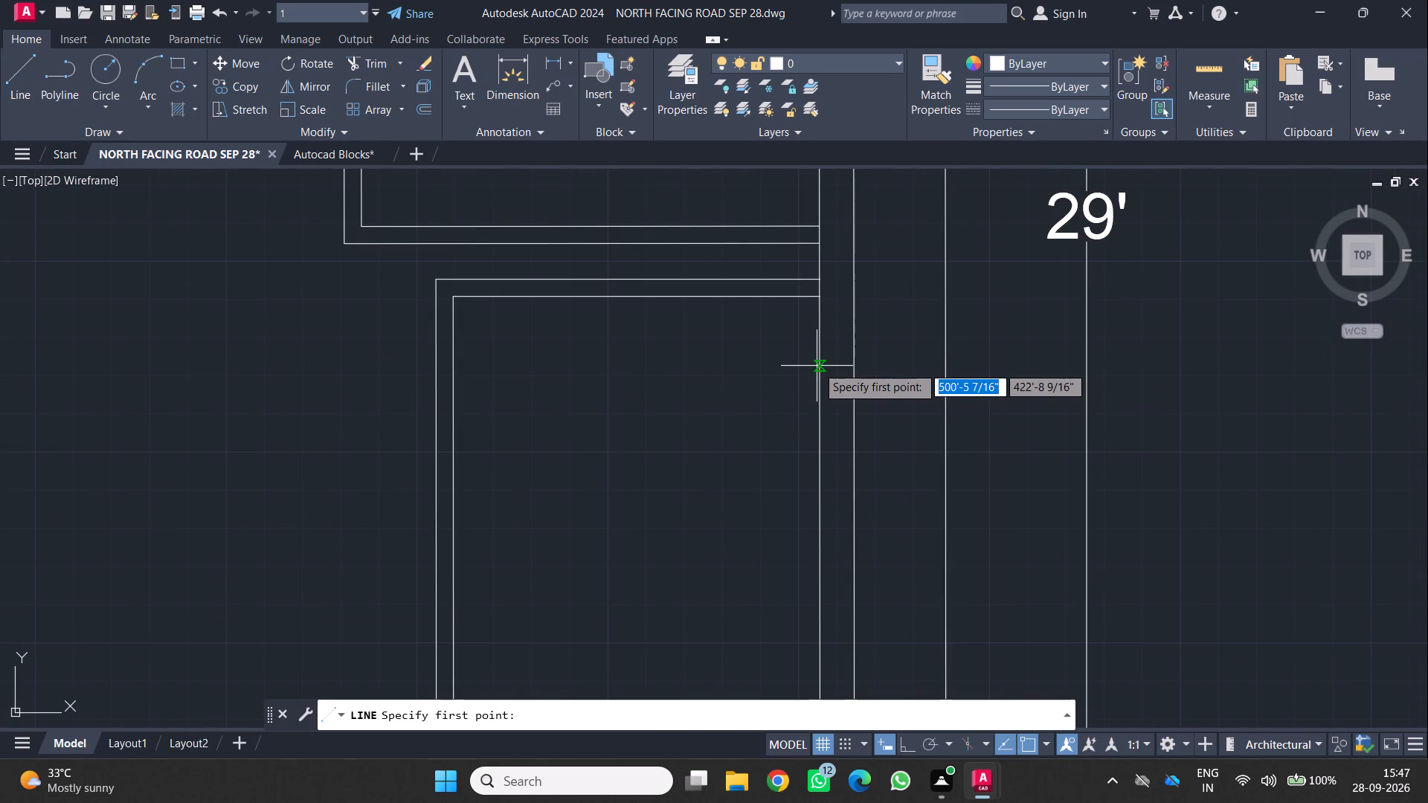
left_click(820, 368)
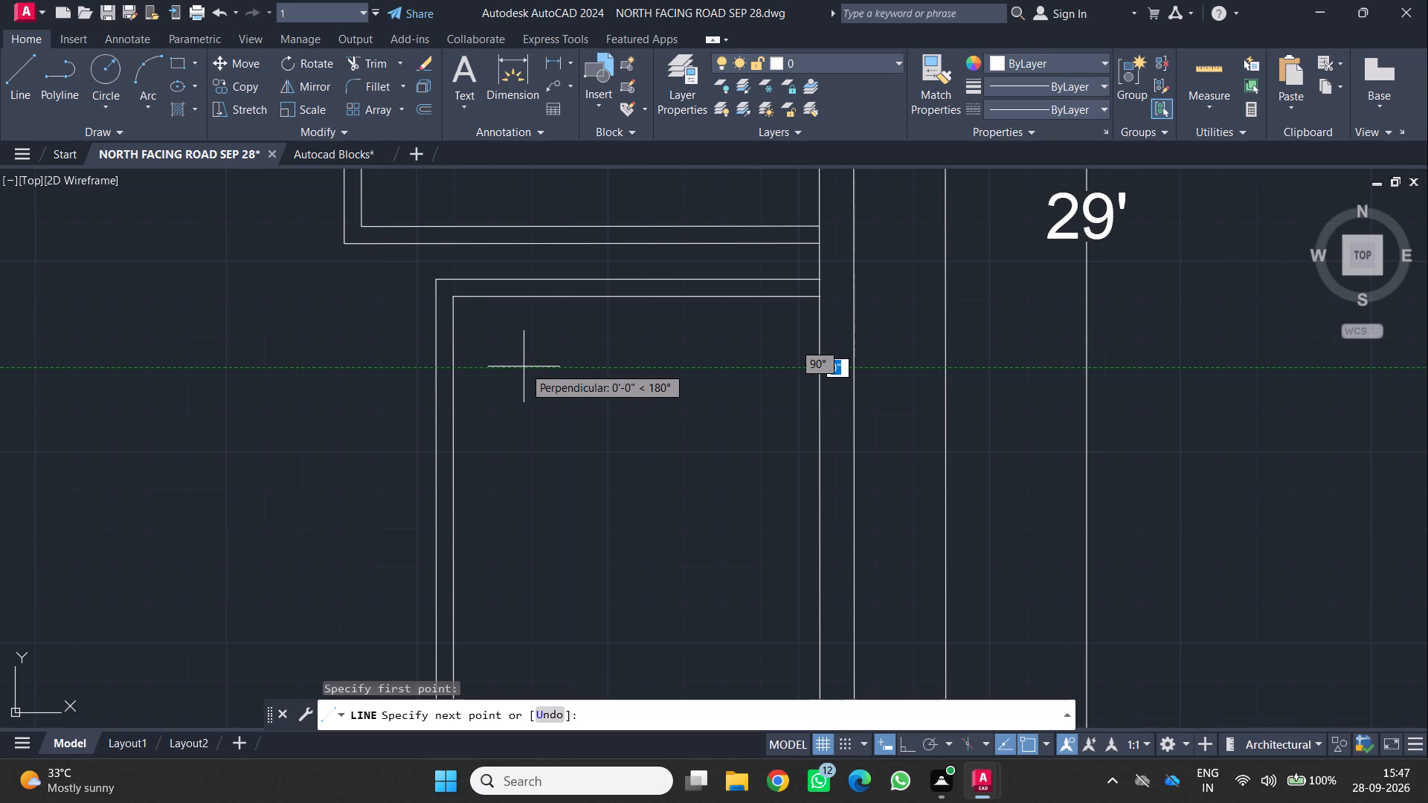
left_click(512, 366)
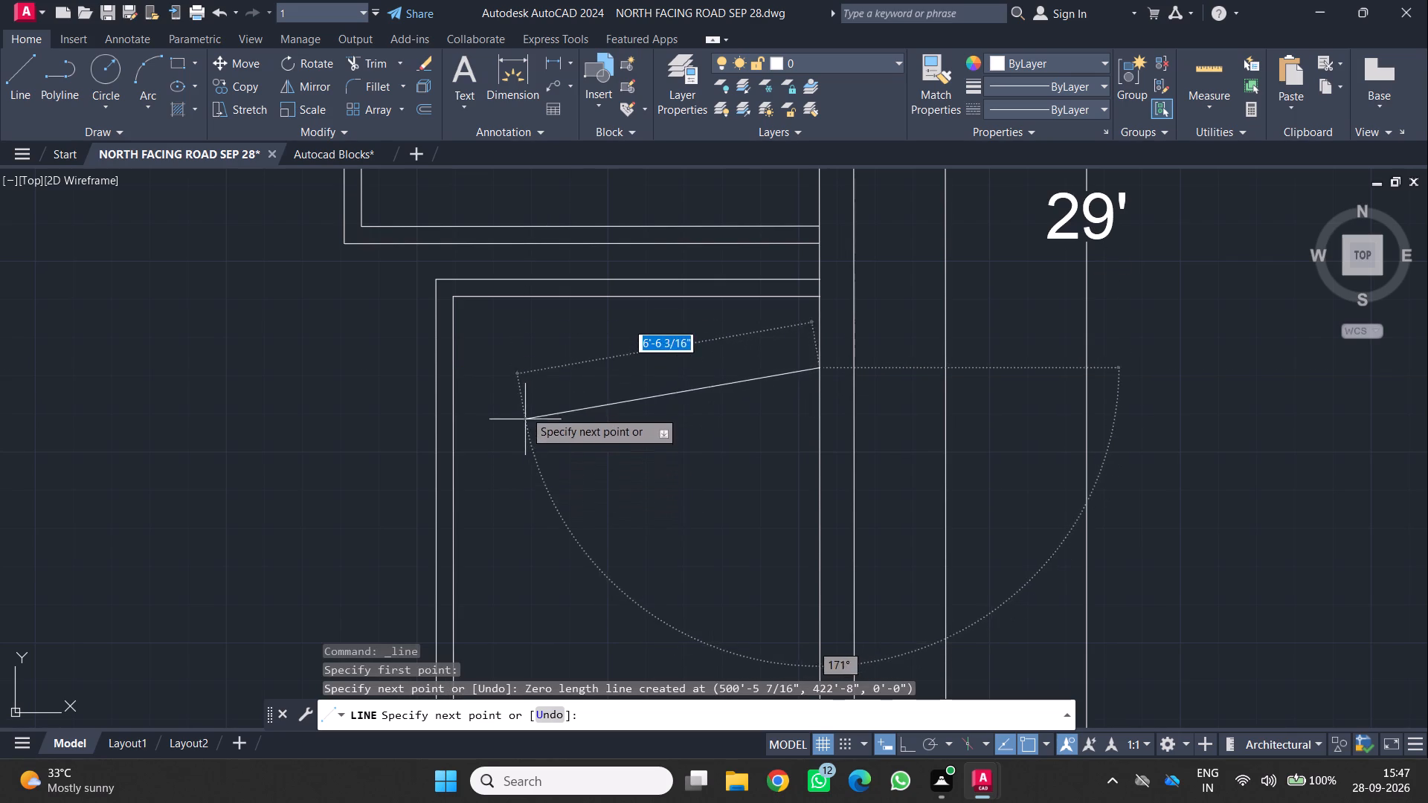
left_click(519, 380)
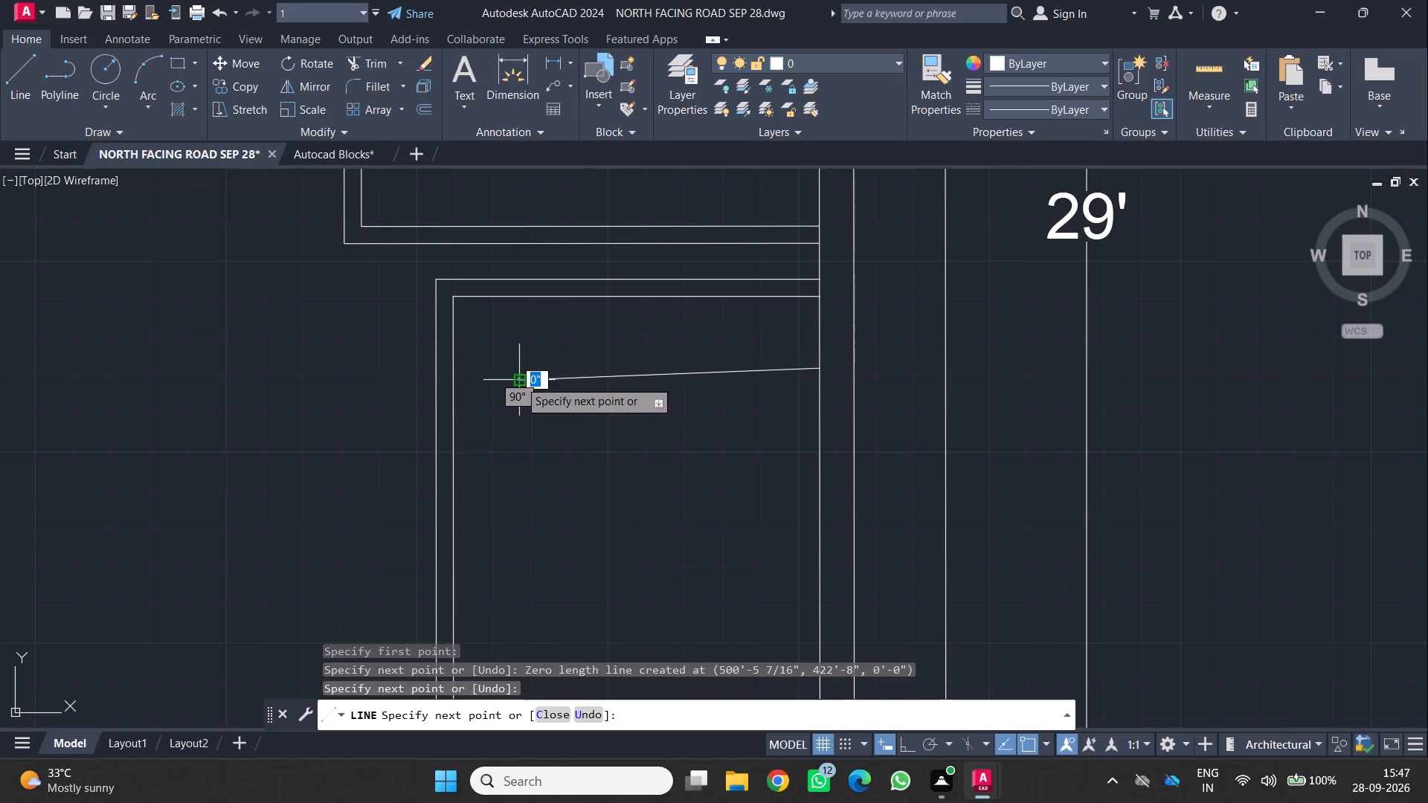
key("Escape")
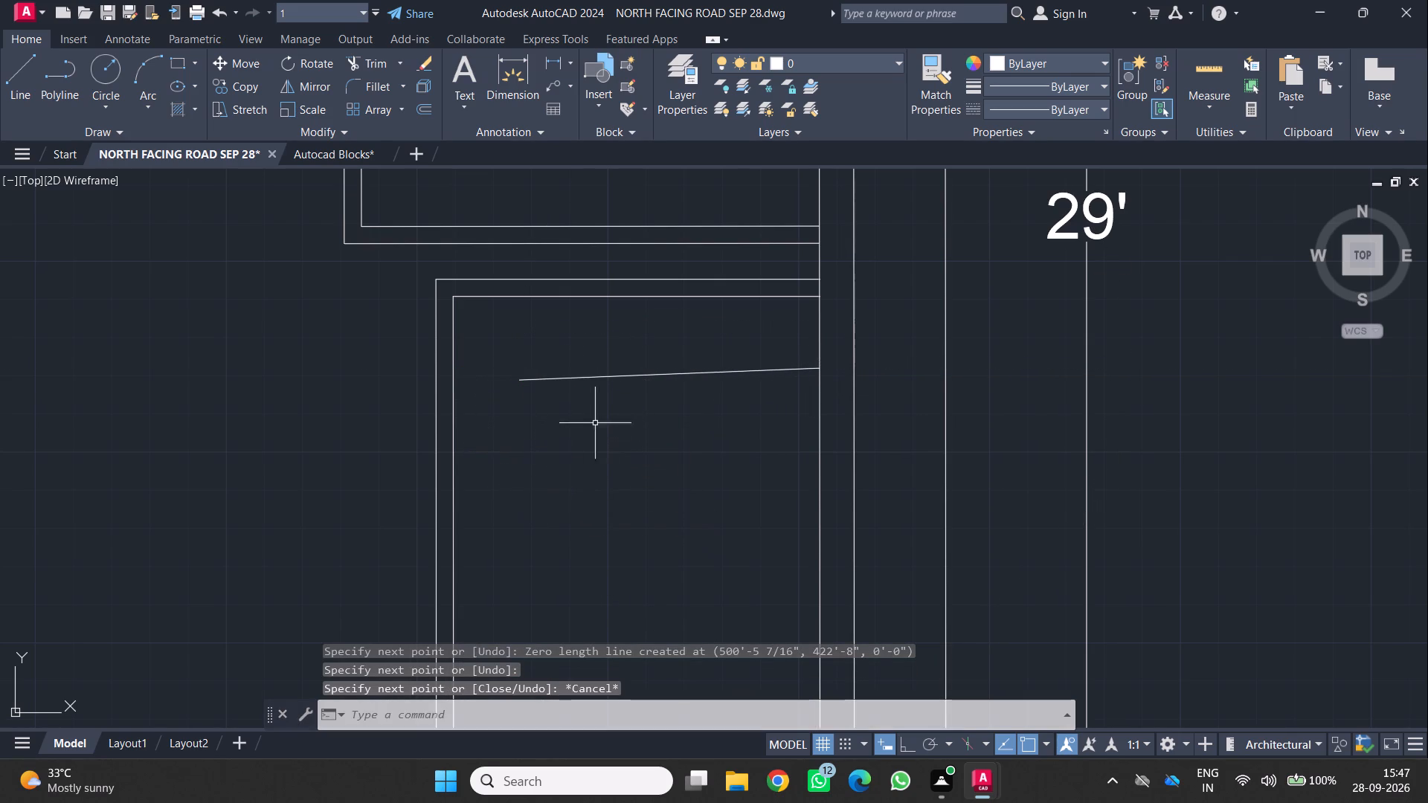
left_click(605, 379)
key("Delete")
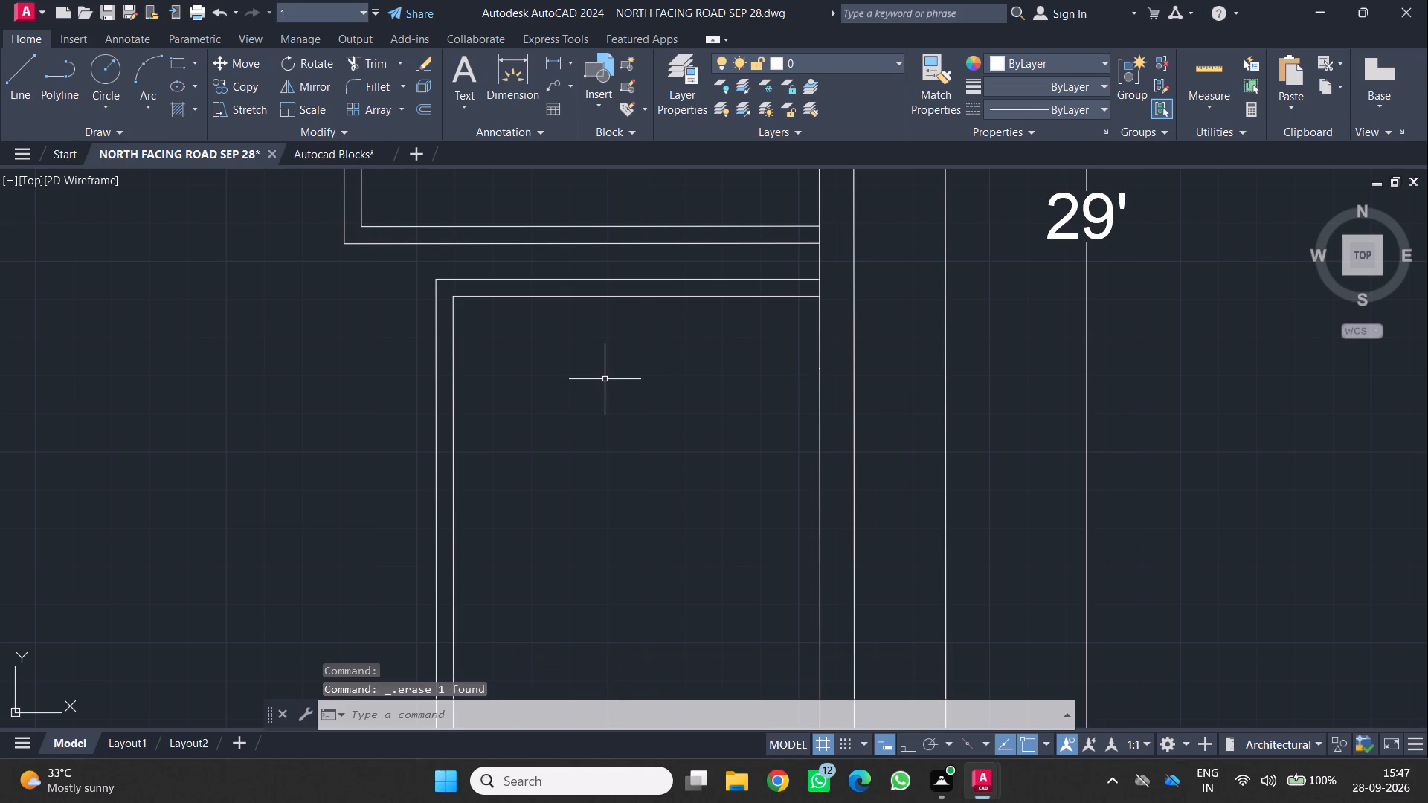
Draw an L-shaped line inside the southeast room, about 7' west from the east wall and about 8'-6" south to the south wall.
left_click(25, 65)
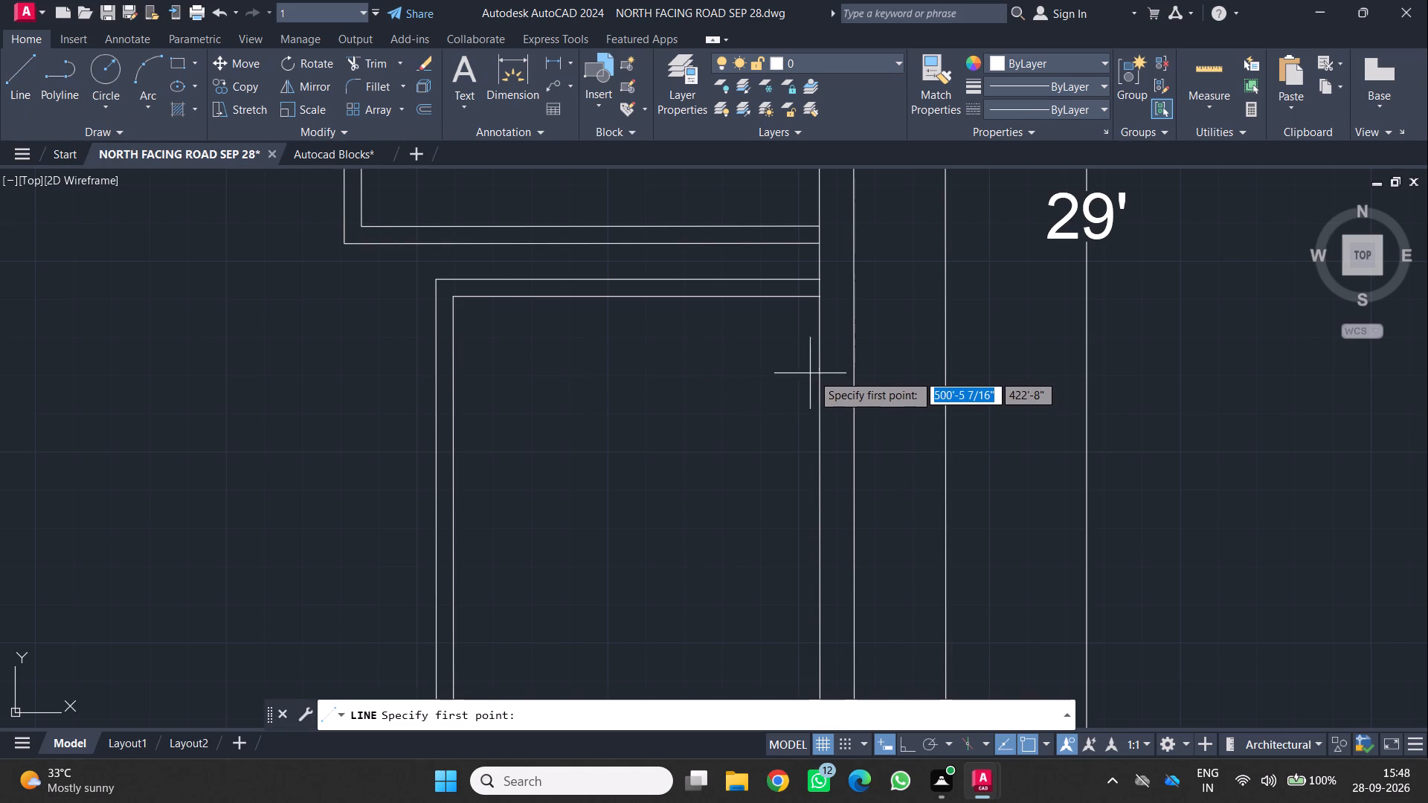
left_click_drag(819, 373, 800, 369)
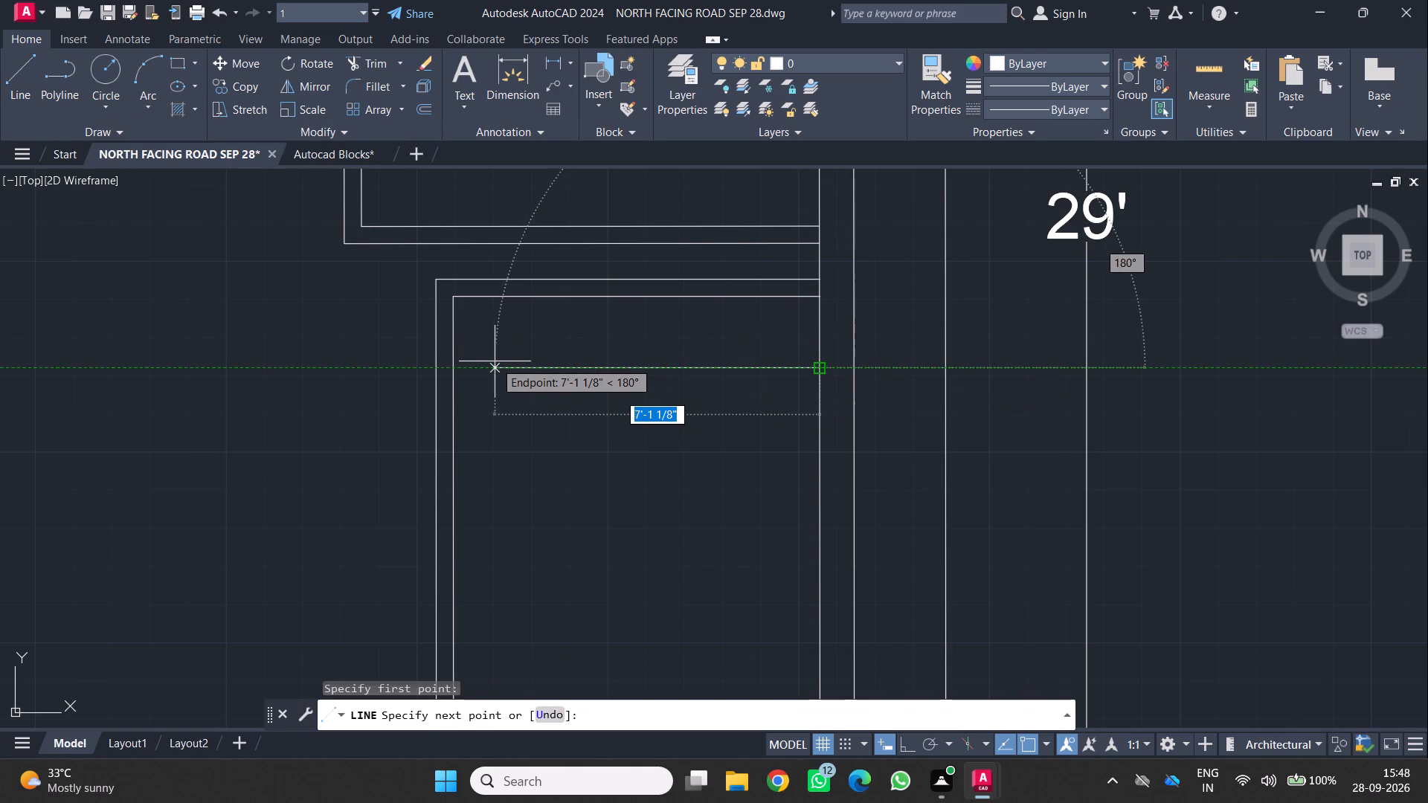
left_click(510, 364)
scroll(510, 538, "down", 2)
scroll(500, 610, "up", 1)
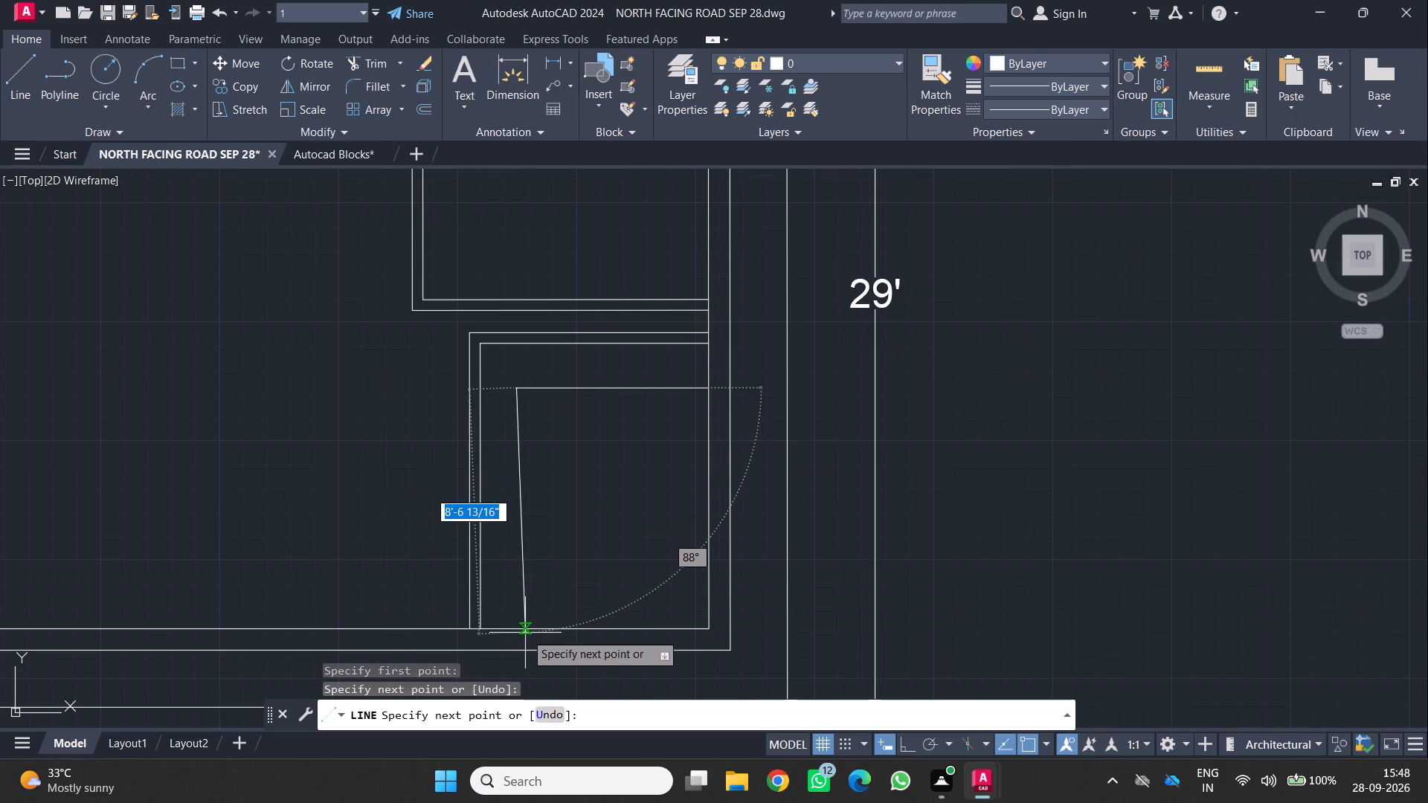
left_click(520, 633)
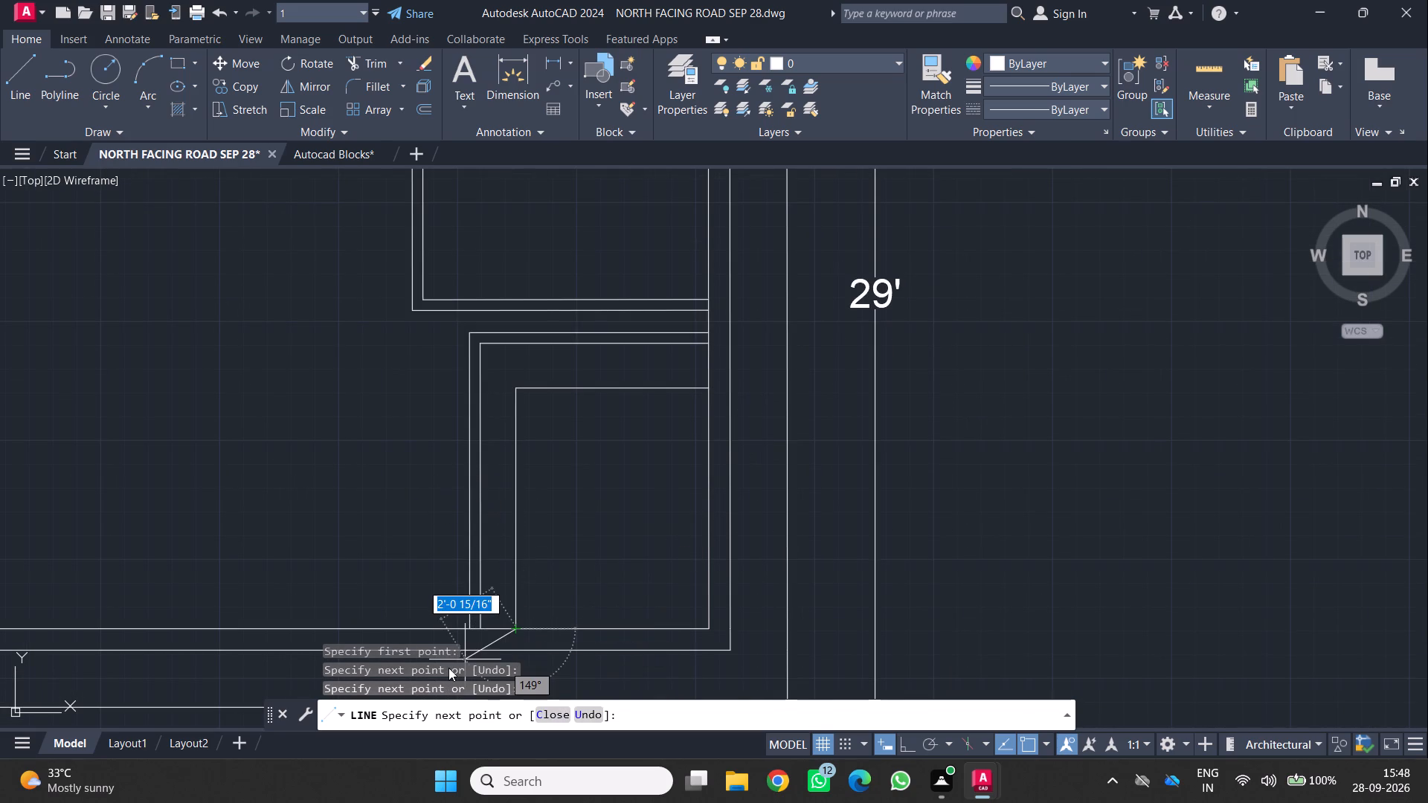
key("Return")
Save the floor plan drawing.
middle_click(621, 515)
middle_click_drag(621, 515, 567, 407)
middle_click(567, 407)
middle_click(567, 407)
scroll(567, 407, "up", 1)
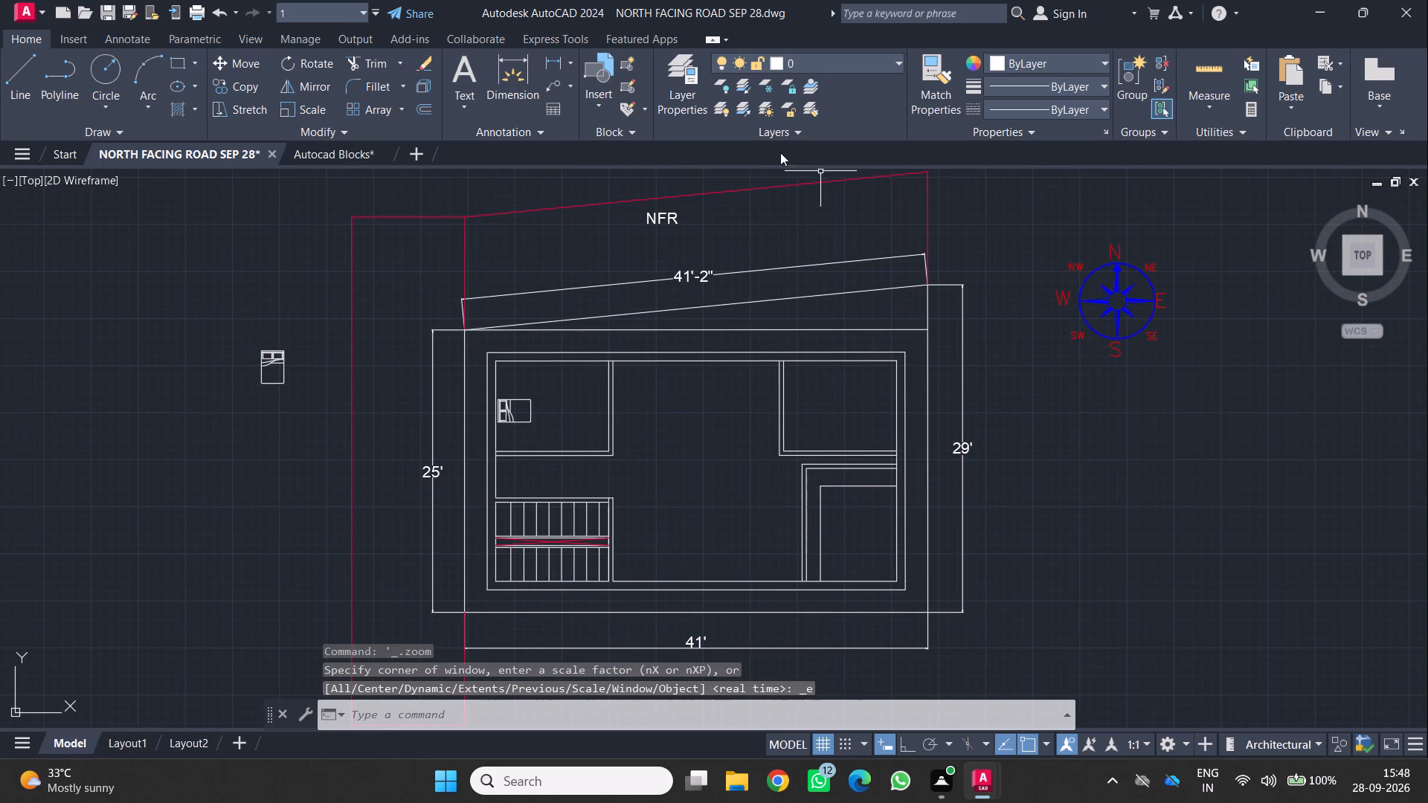
middle_click_drag(739, 485, 509, 354)
middle_click(509, 354)
scroll(509, 354, "up", 1)
middle_click(509, 354)
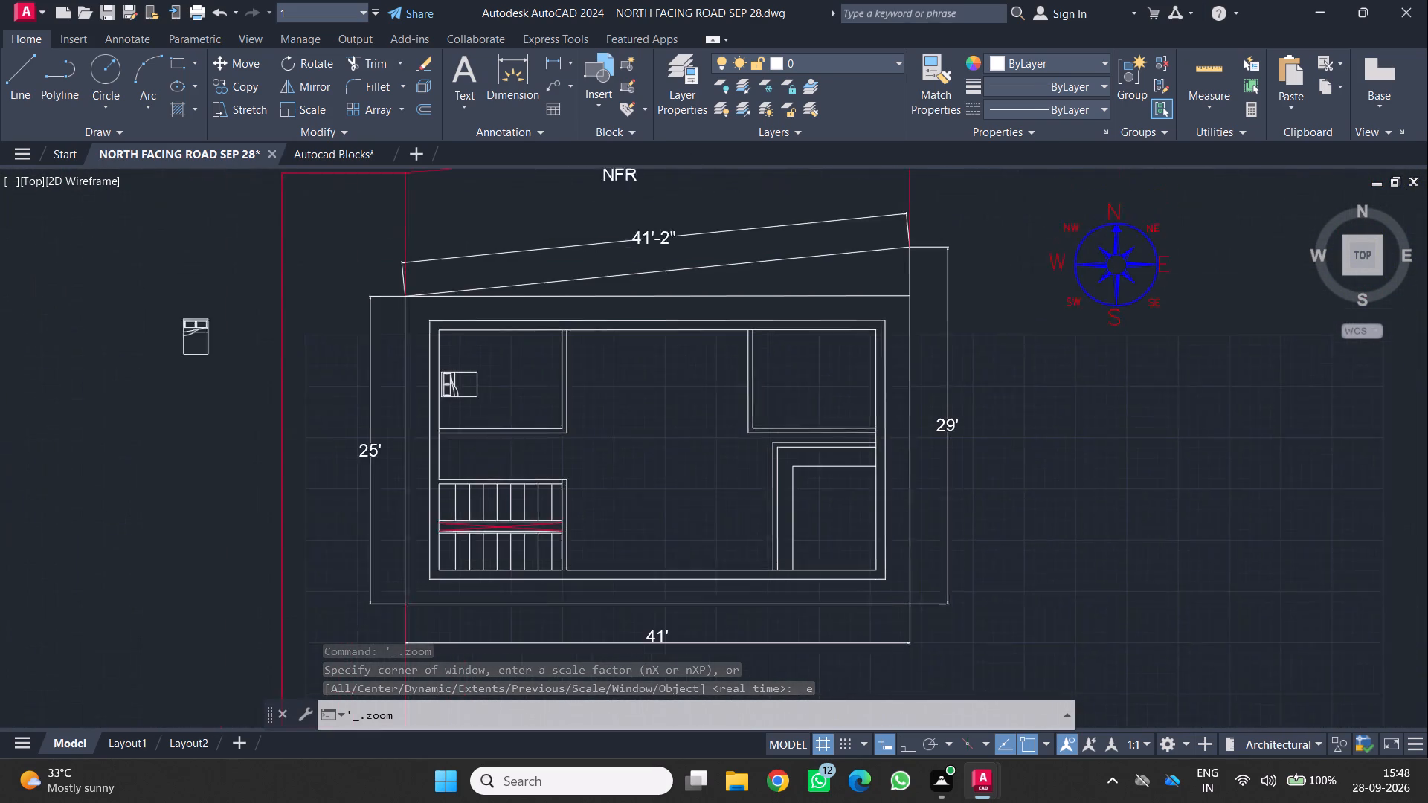
middle_click_drag(741, 459, 672, 440)
scroll(672, 440, "up", 1)
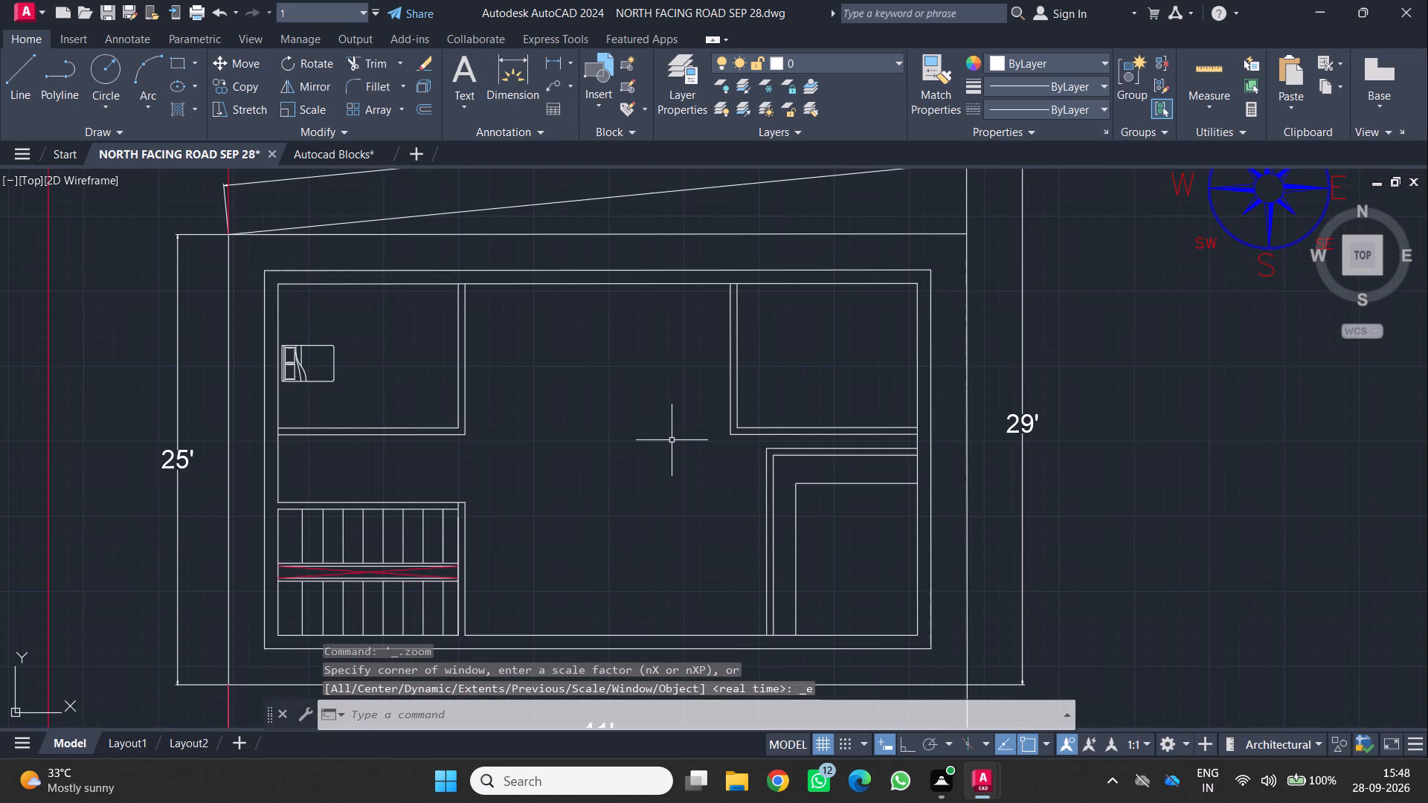
key("ctrl+s")
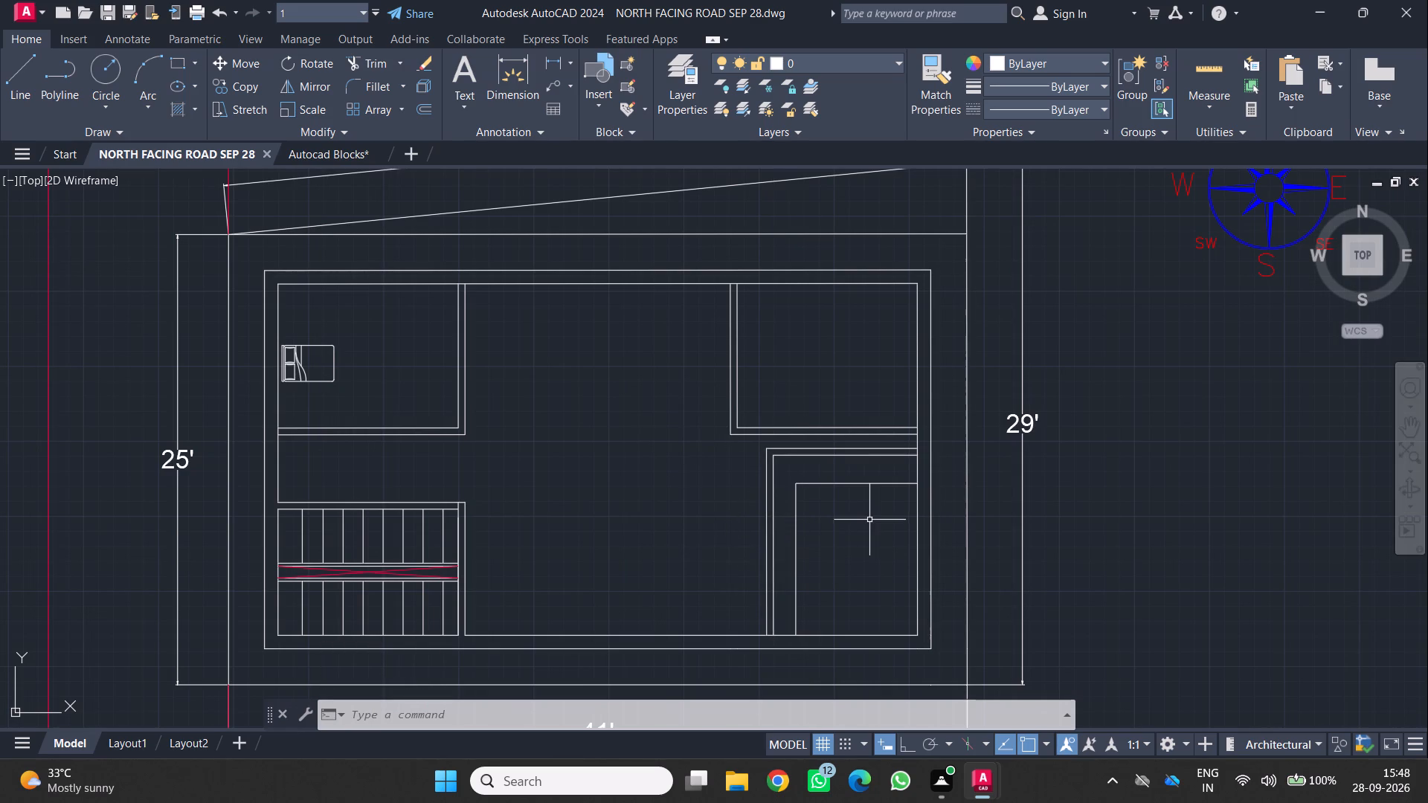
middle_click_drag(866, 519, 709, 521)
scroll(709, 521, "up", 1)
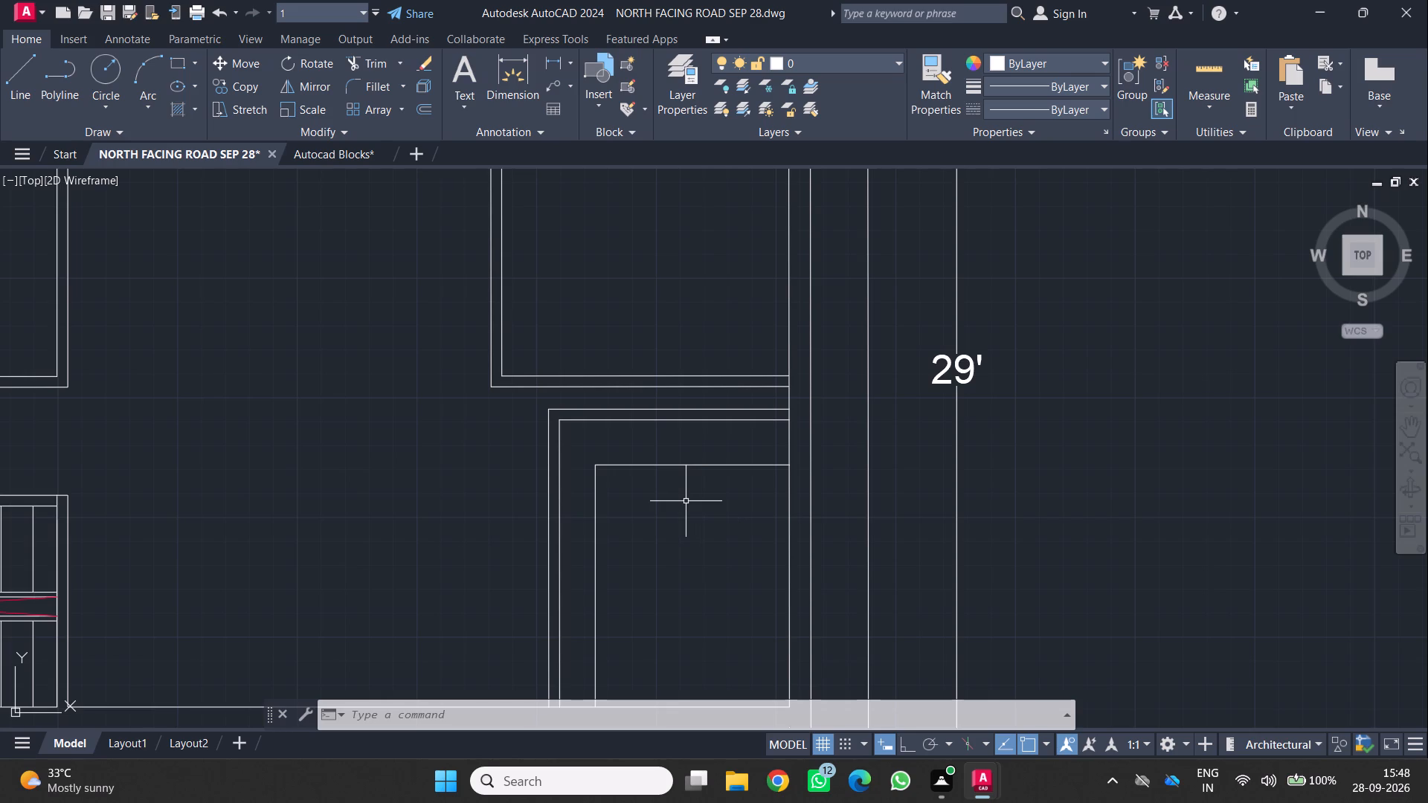
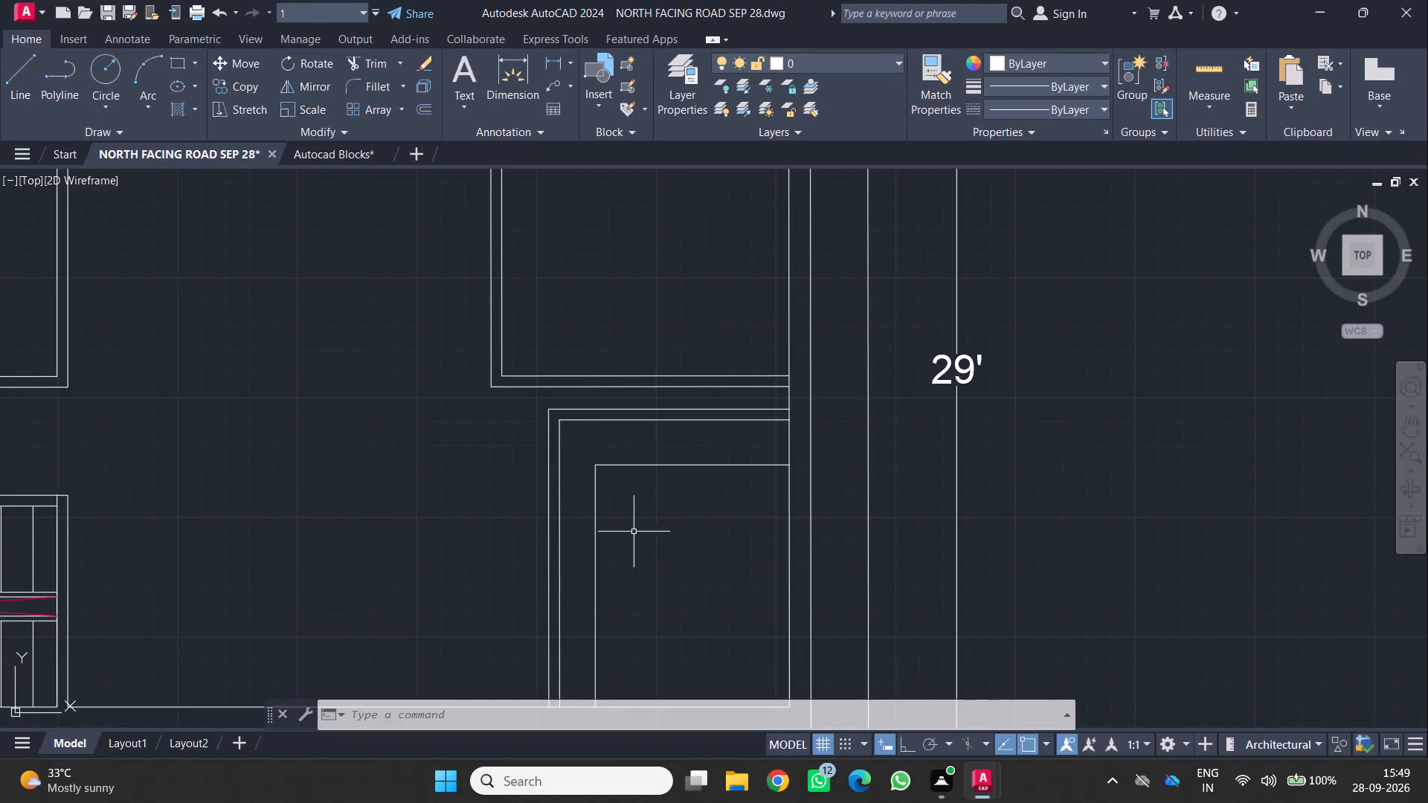
Examine the floor plan's room layout, from the L-shaped line in the southeast room to the whole plot.
scroll(645, 520, "down", 2)
middle_click_drag(651, 521, 675, 441)
middle_click(675, 441)
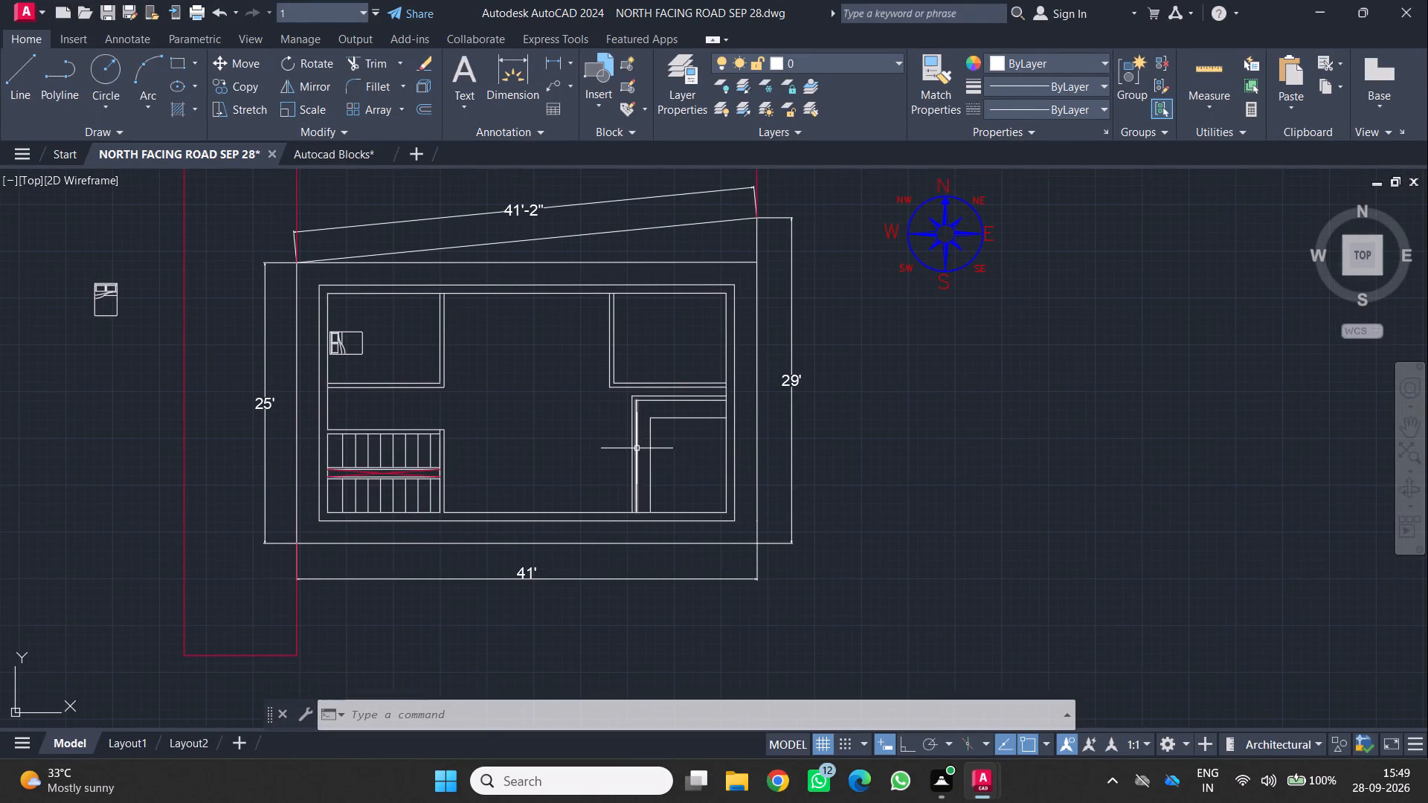
scroll(639, 439, "up", 3)
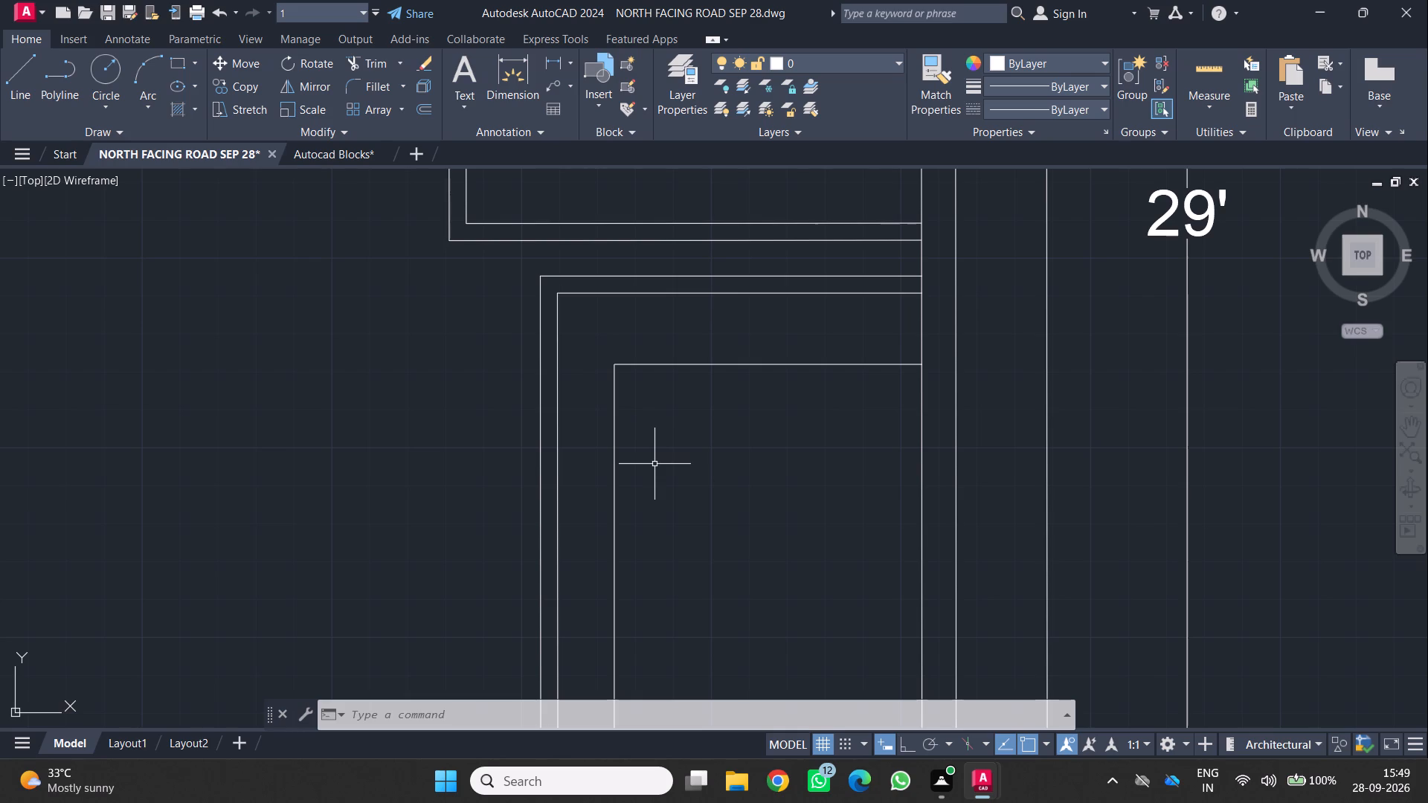
scroll(667, 478, "down", 2)
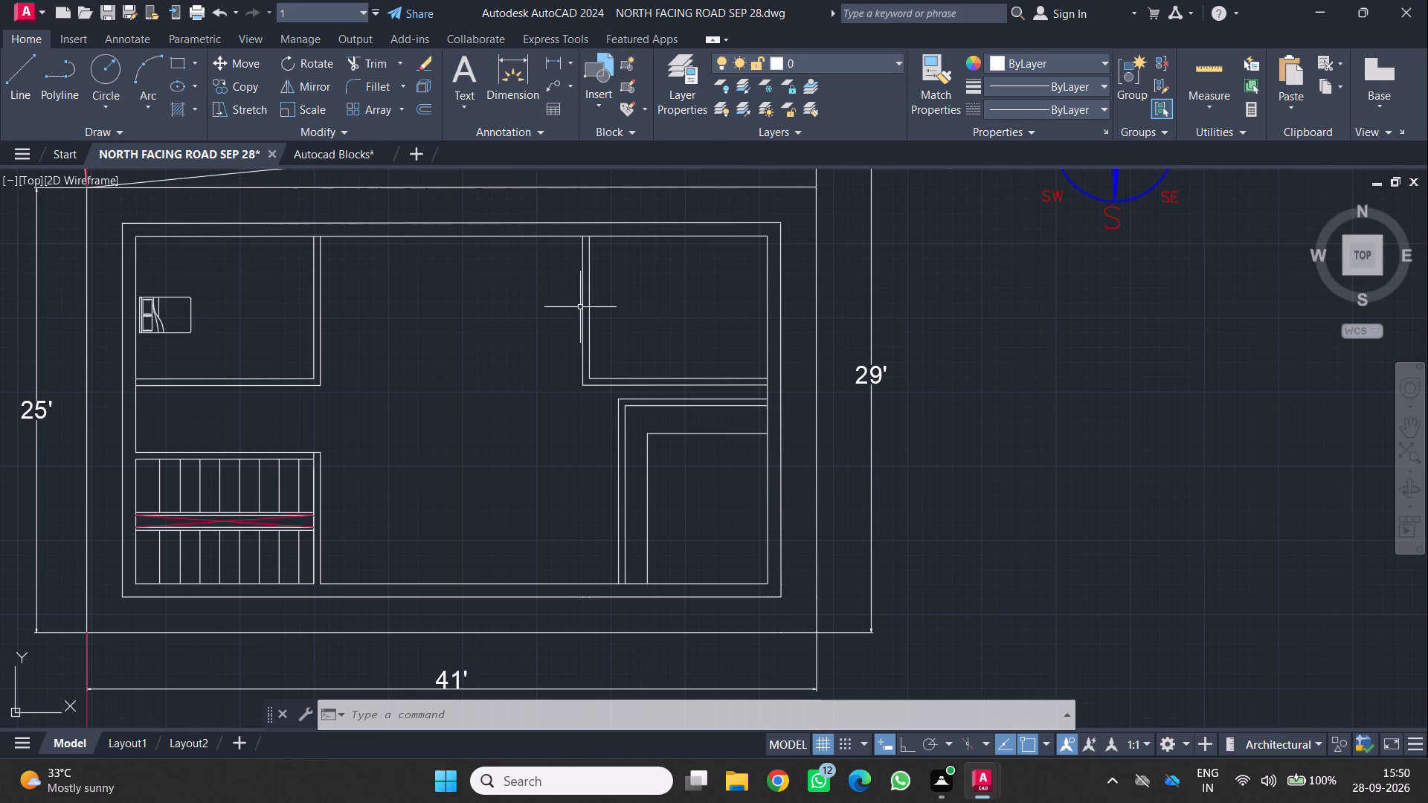
scroll(546, 336, "down", 1)
middle_click_drag(546, 336, 675, 402)
middle_click(677, 401)
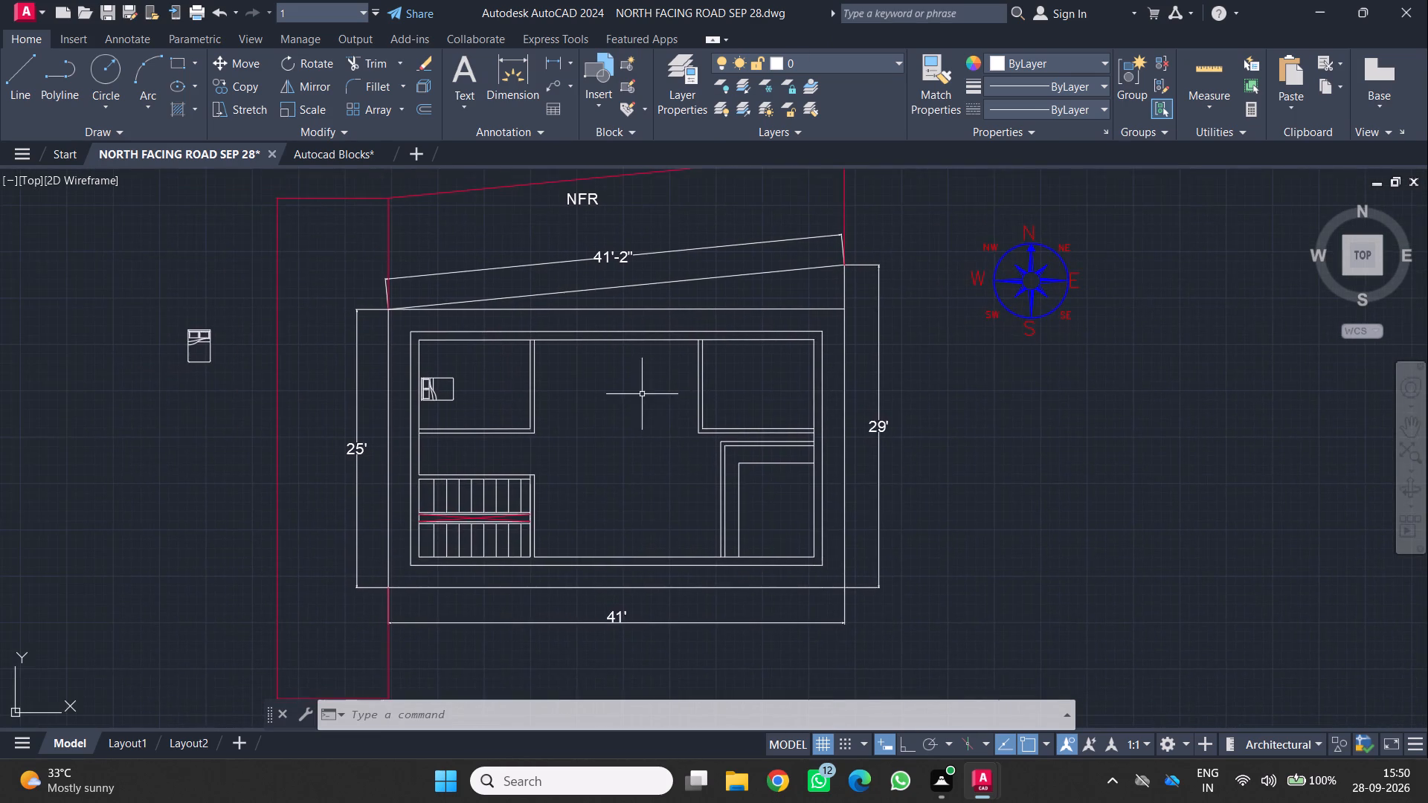
scroll(566, 357, "up", 1)
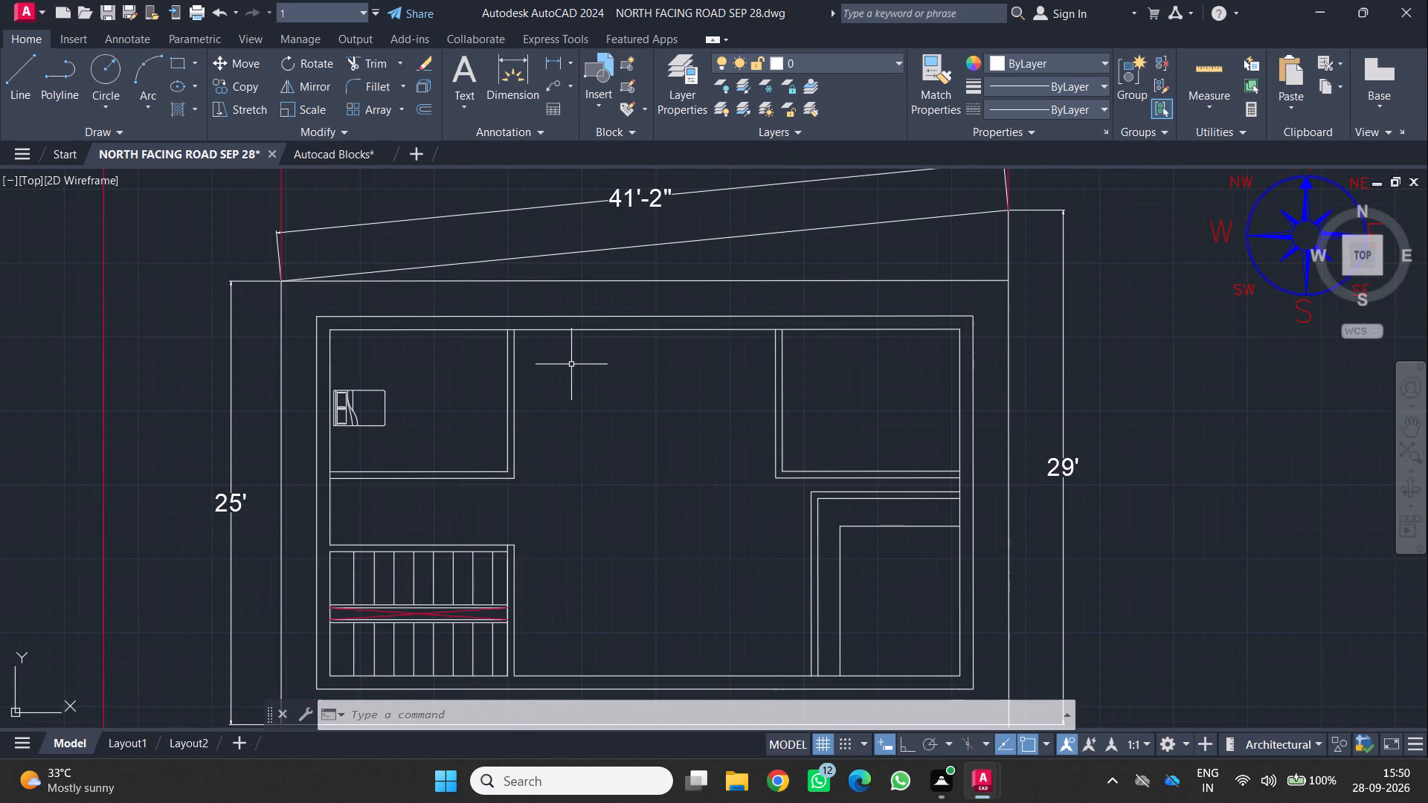
scroll(571, 364, "down", 1)
middle_click_drag(571, 364, 531, 301)
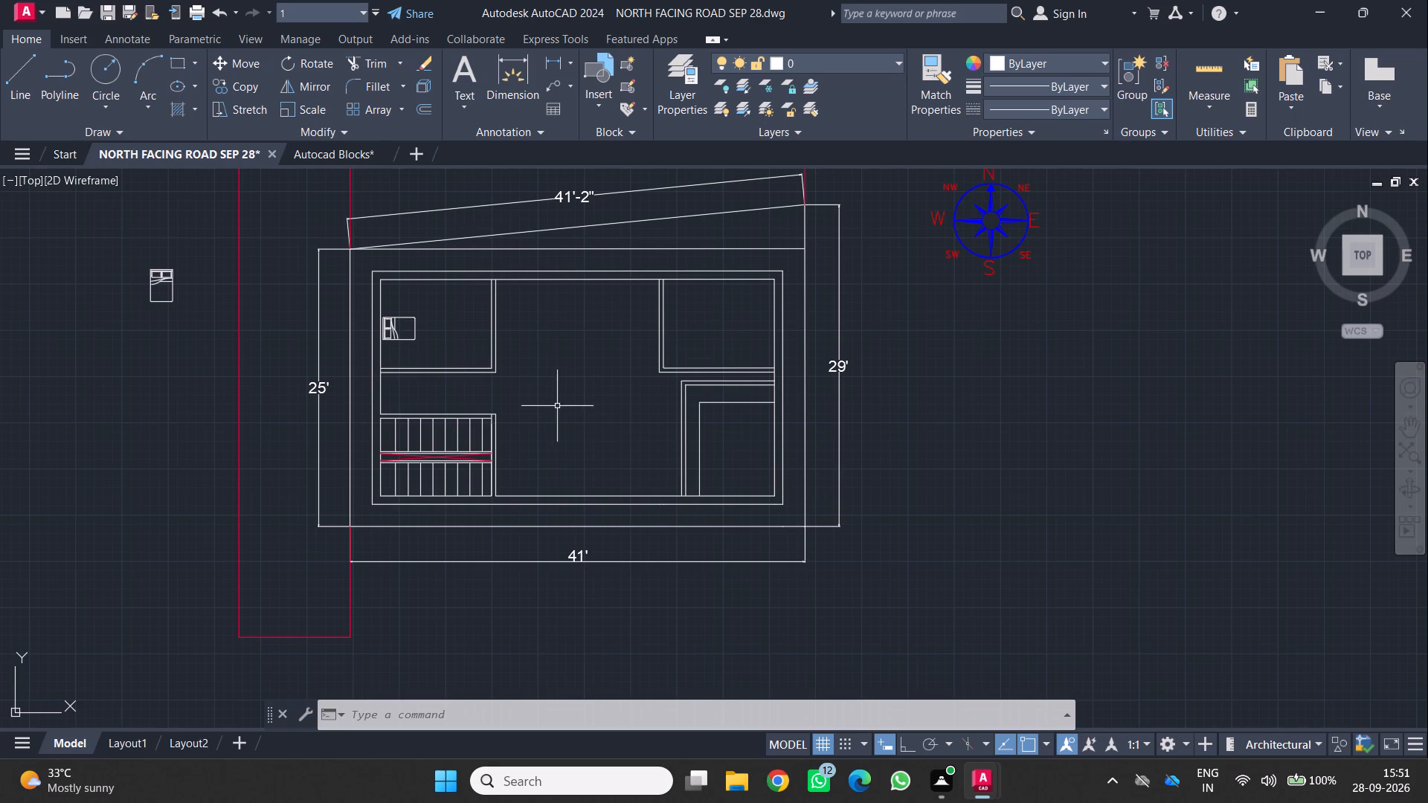
middle_click(568, 404)
middle_click(568, 404)
middle_click(568, 404)
middle_click_drag(573, 405, 697, 500)
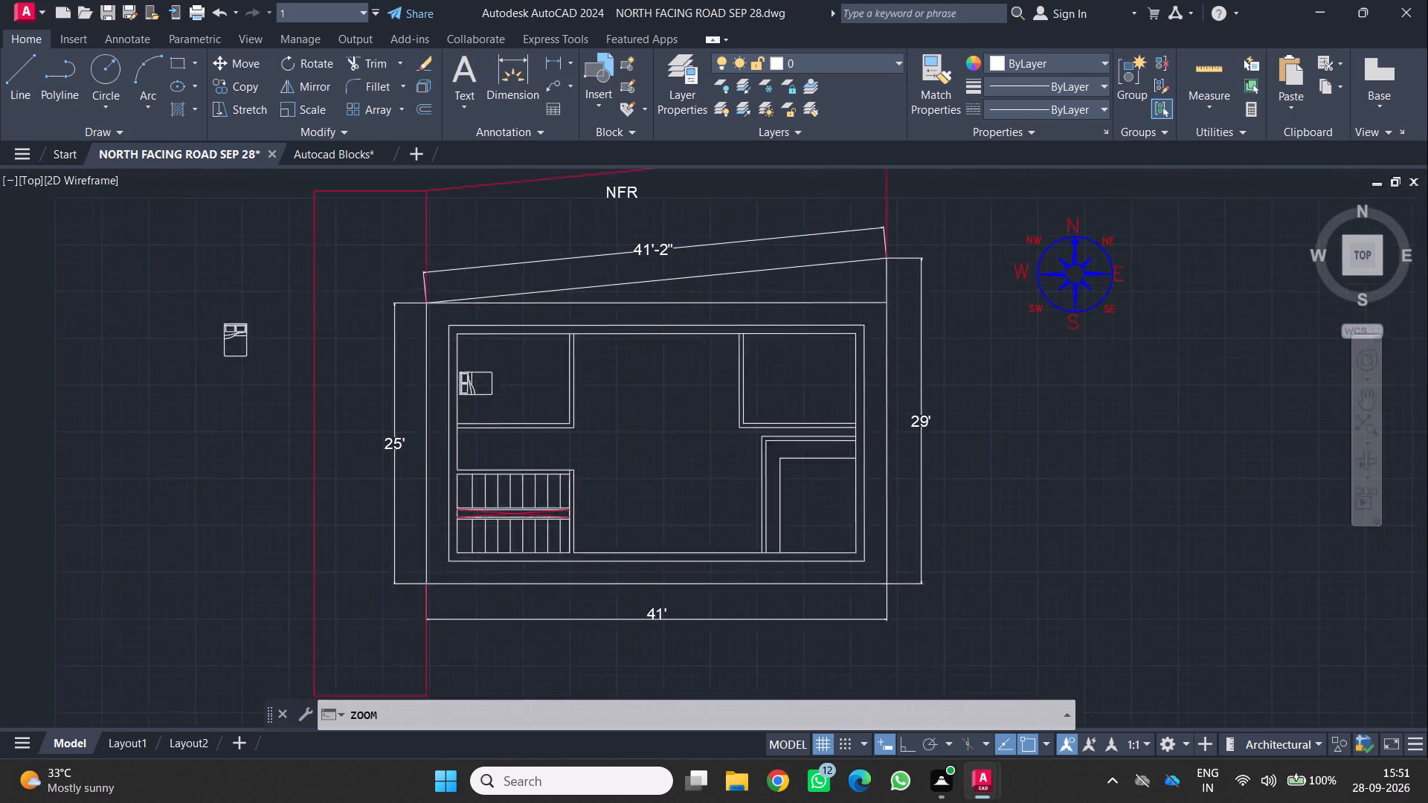
middle_click_drag(697, 500, 693, 495)
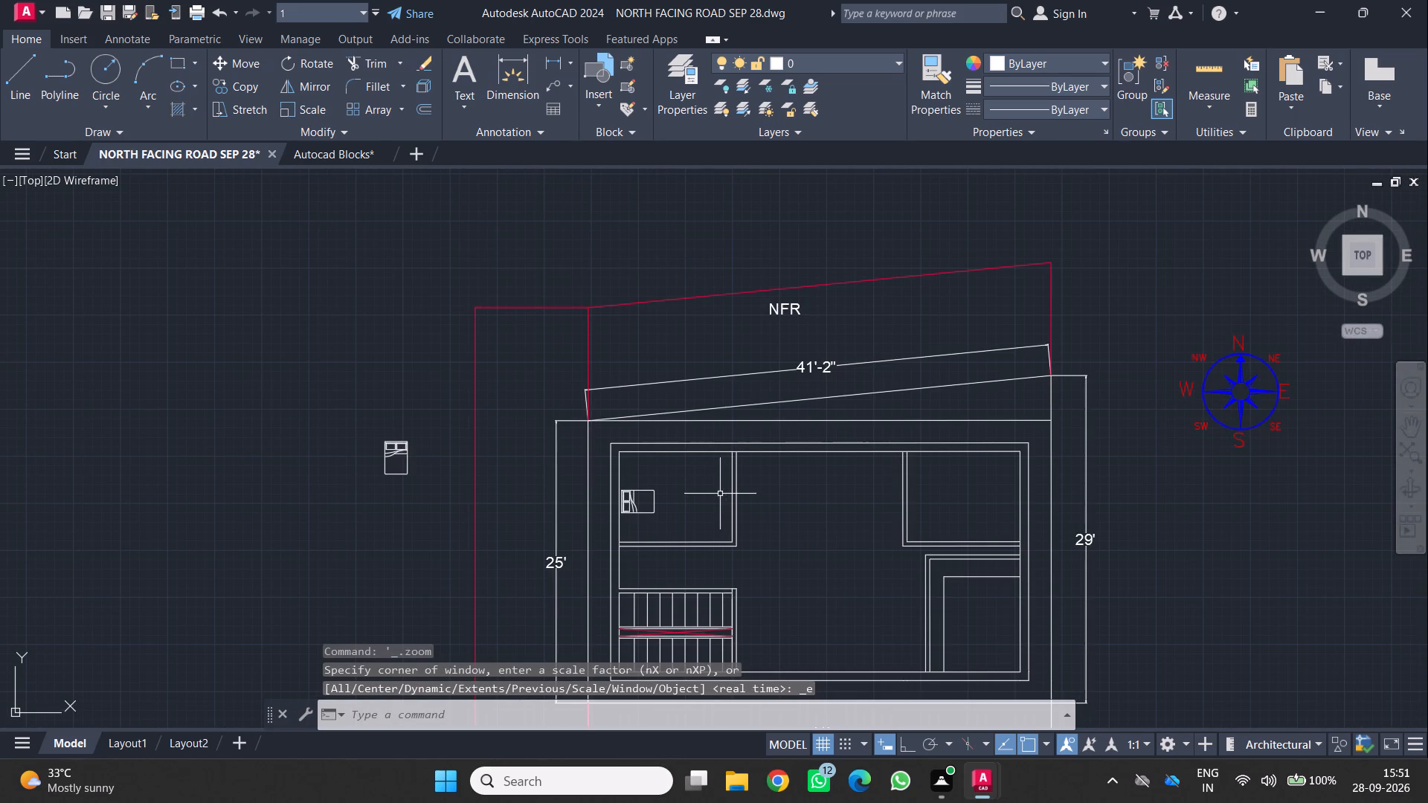
middle_click(705, 517)
middle_click(705, 517)
middle_click_drag(705, 517, 388, 373)
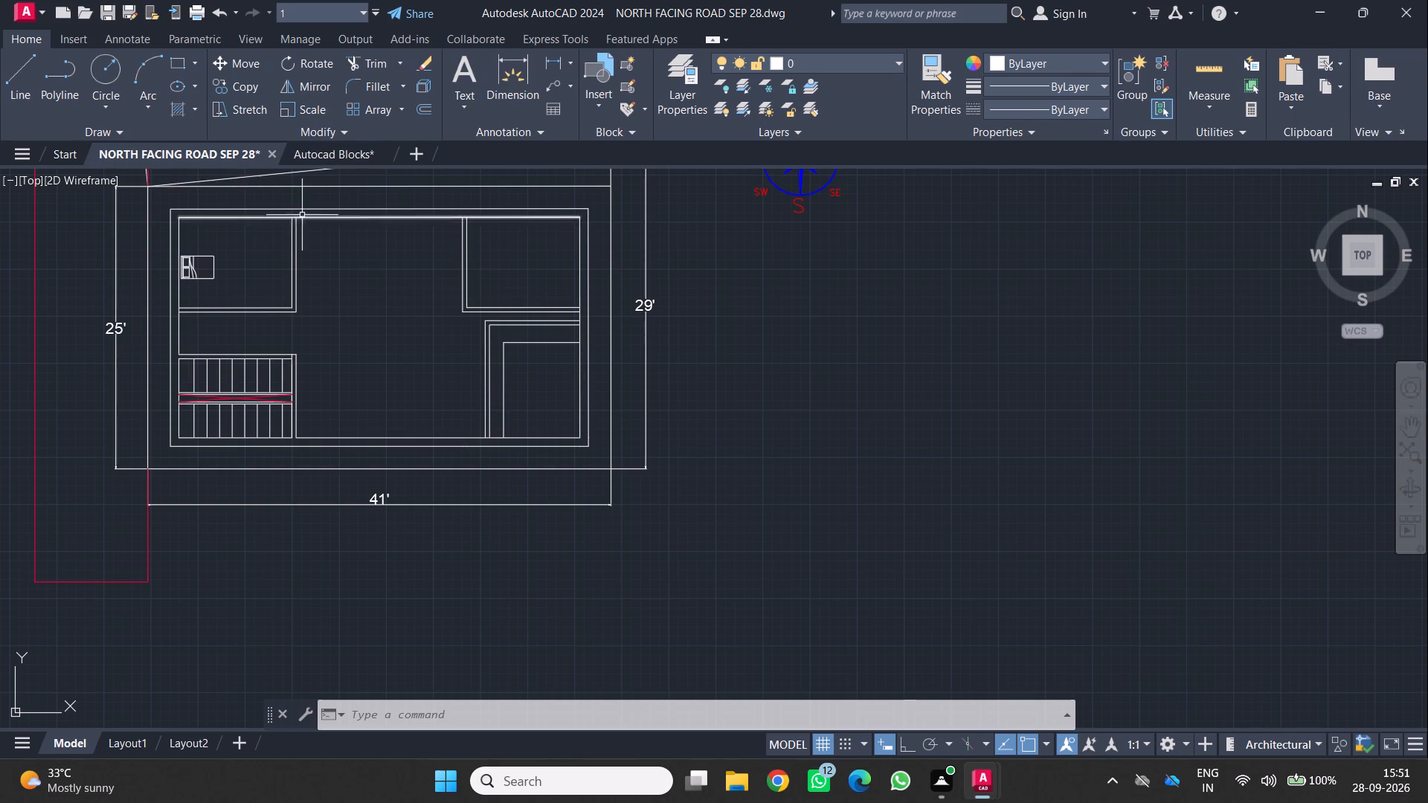
Switch to the Autocad Blocks drawing and look through its Furniture section, including seating, beds, dining tables and office desks.
left_click(317, 152)
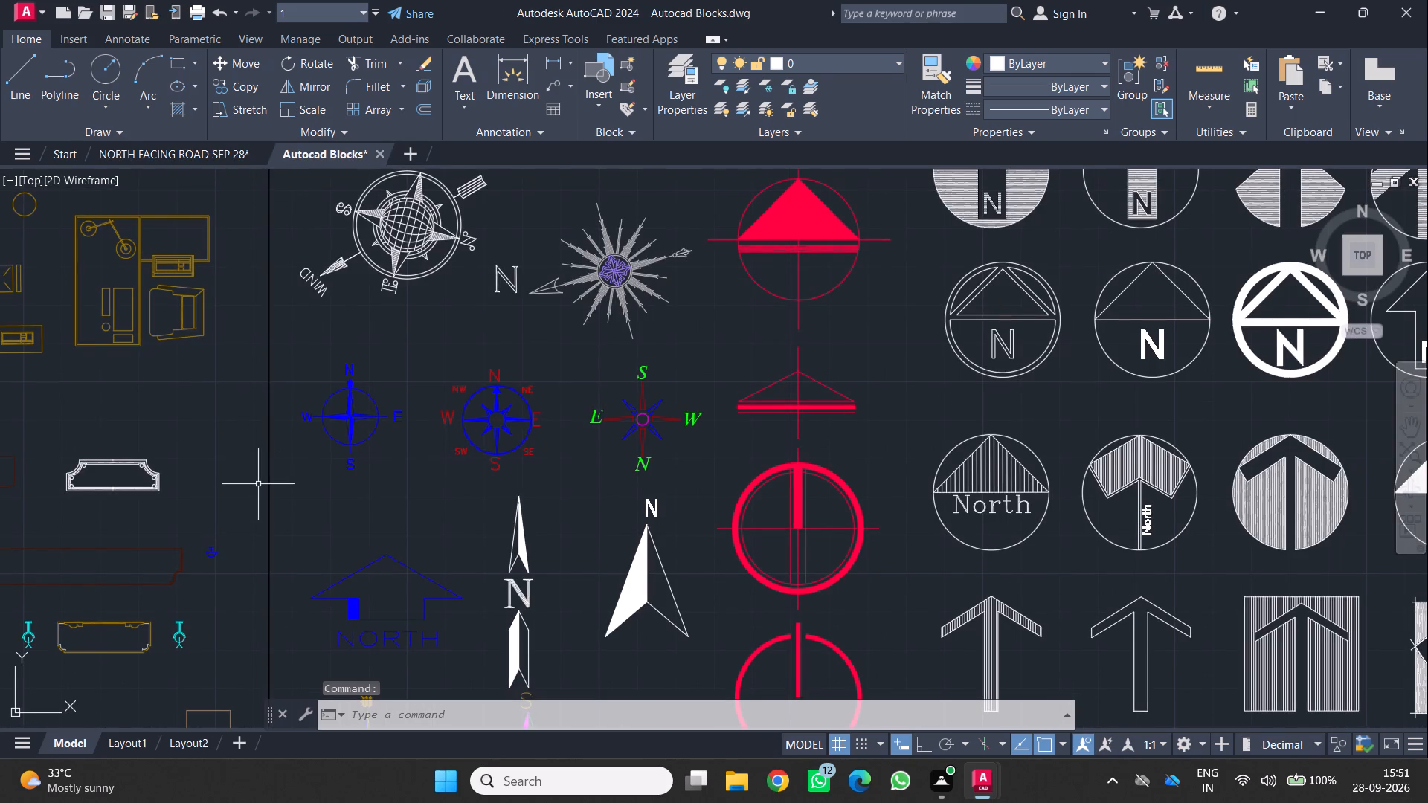
scroll(259, 483, "down", 6)
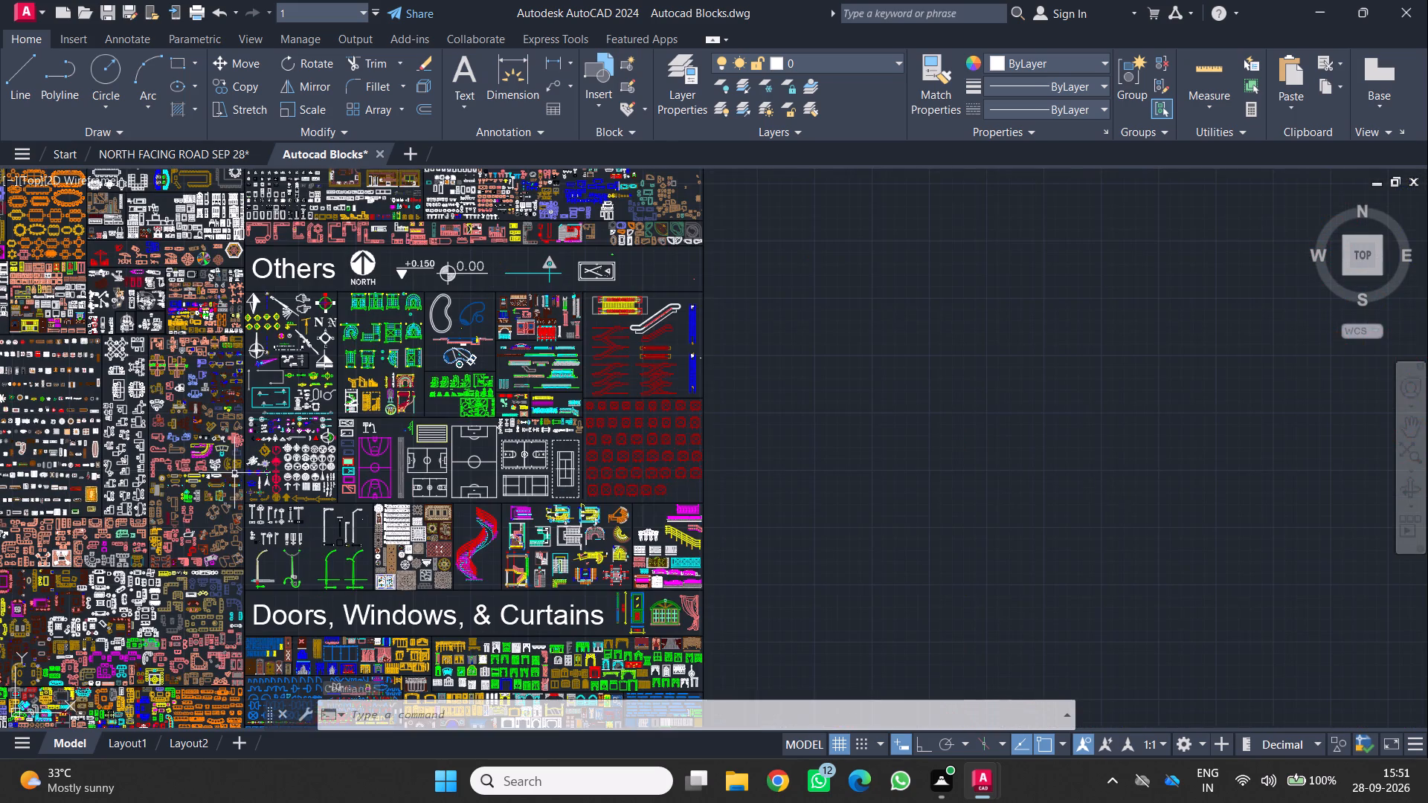
middle_click_drag(208, 468, 563, 470)
scroll(388, 421, "up", 3)
scroll(472, 378, "up", 3)
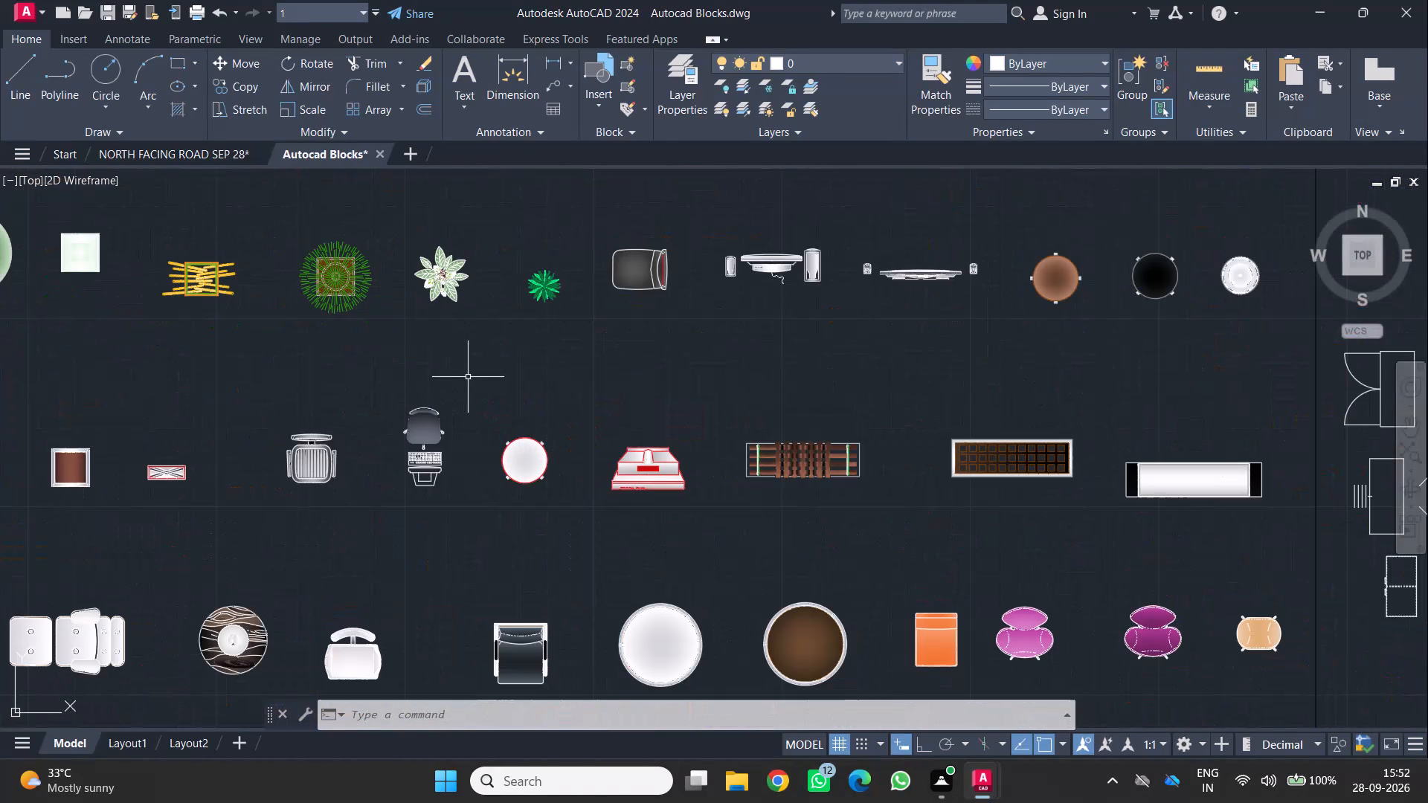
scroll(450, 390, "down", 2)
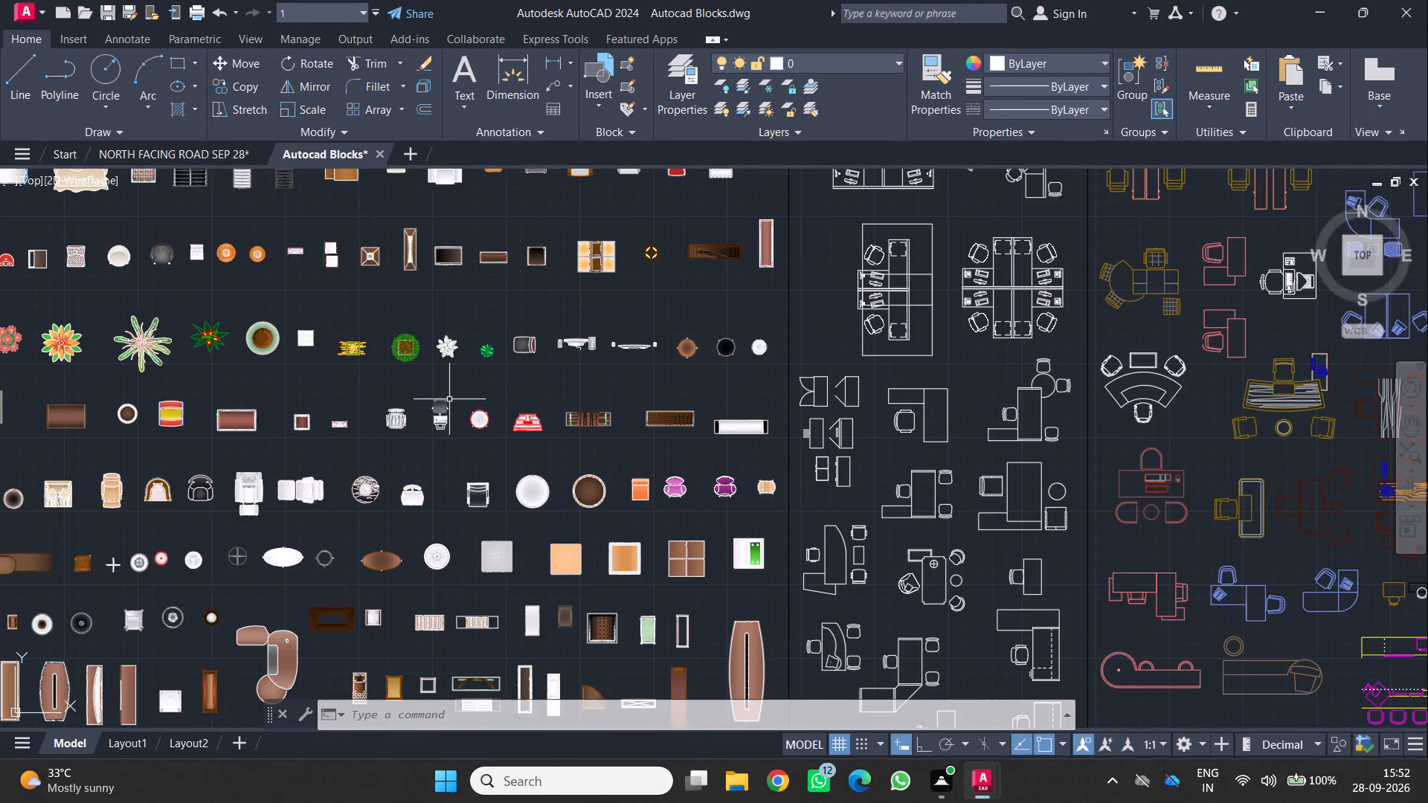
middle_click_drag(449, 401, 991, 402)
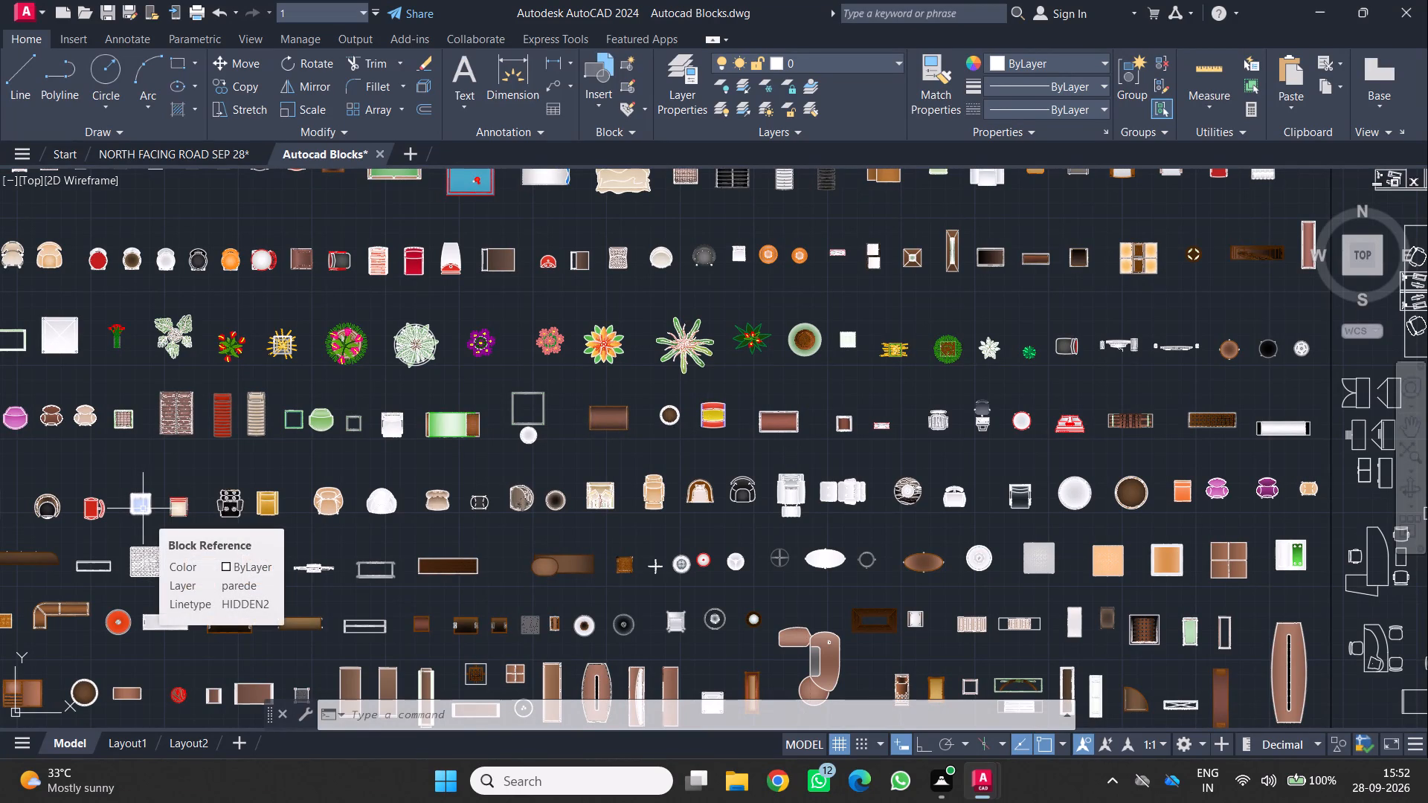
scroll(143, 509, "down", 1)
middle_click_drag(143, 509, 655, 488)
middle_click_drag(400, 477, 722, 603)
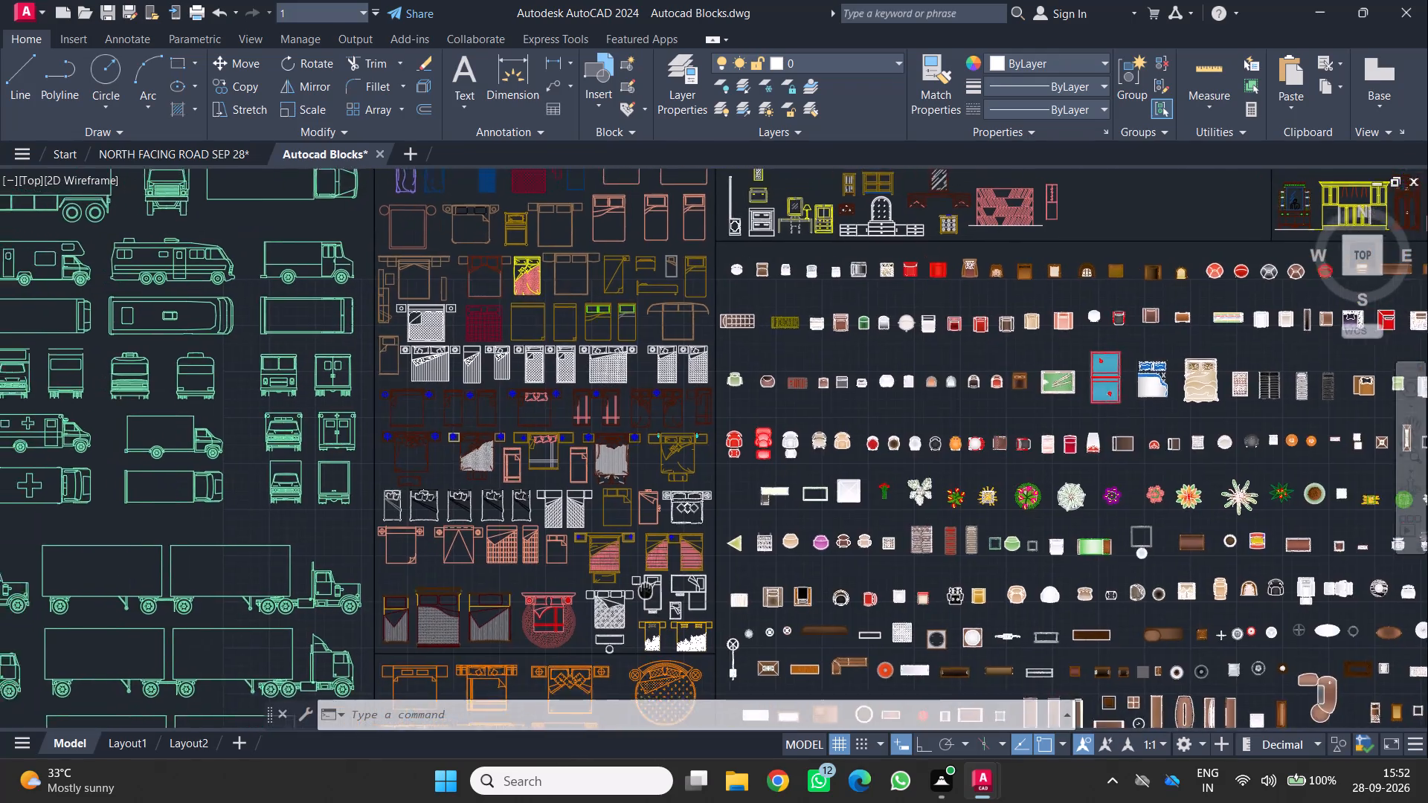
middle_click_drag(722, 603, 1172, 585)
scroll(591, 486, "down", 2)
middle_click_drag(591, 486, 569, 538)
scroll(568, 538, "up", 1)
scroll(739, 395, "up", 1)
middle_click_drag(675, 390, 576, 588)
scroll(590, 607, "up", 1)
middle_click_drag(553, 376, 486, 535)
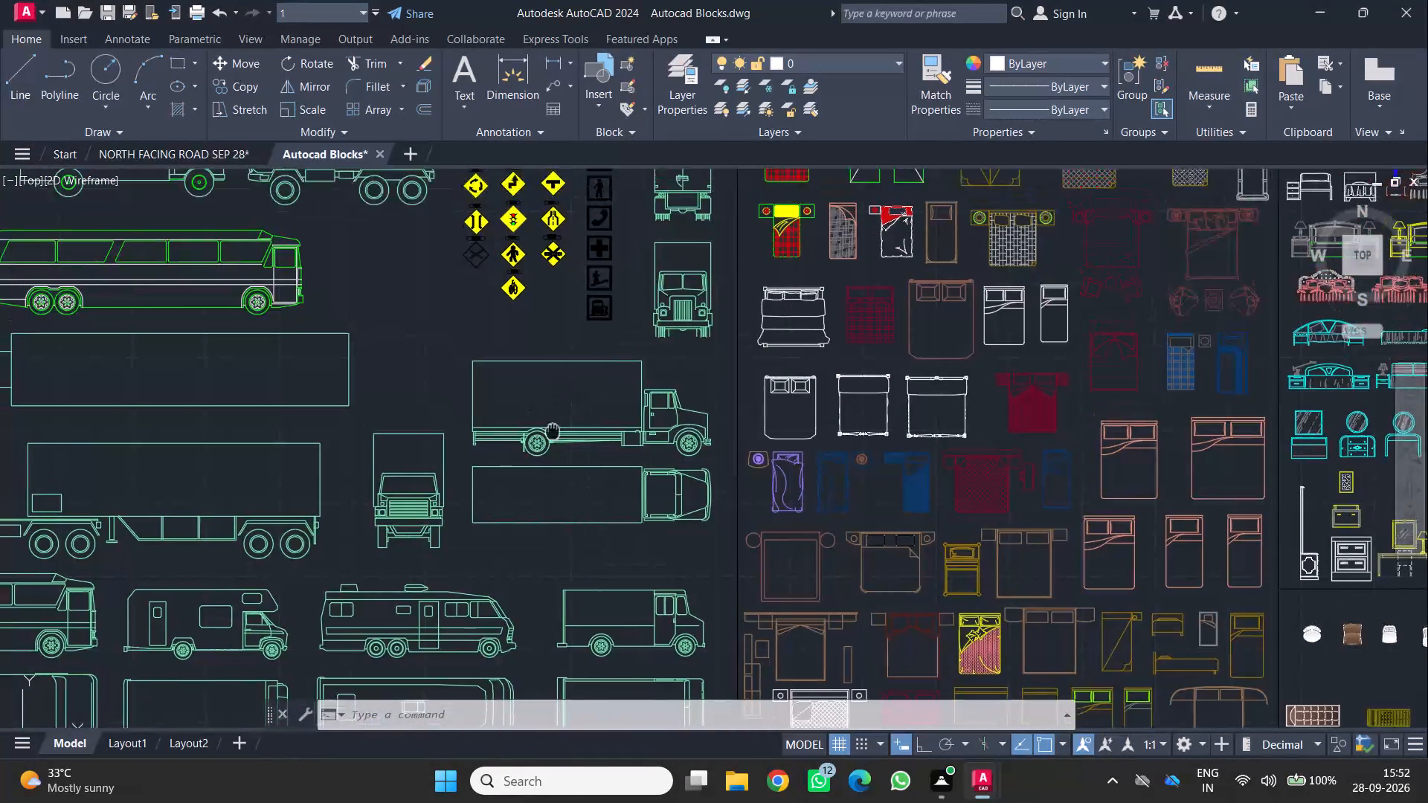
middle_click_drag(486, 535, 389, 628)
middle_click(389, 628)
middle_click_drag(682, 389, 466, 596)
middle_click(462, 599)
middle_click_drag(456, 603, 448, 608)
middle_click(448, 609)
scroll(434, 589, "down", 1)
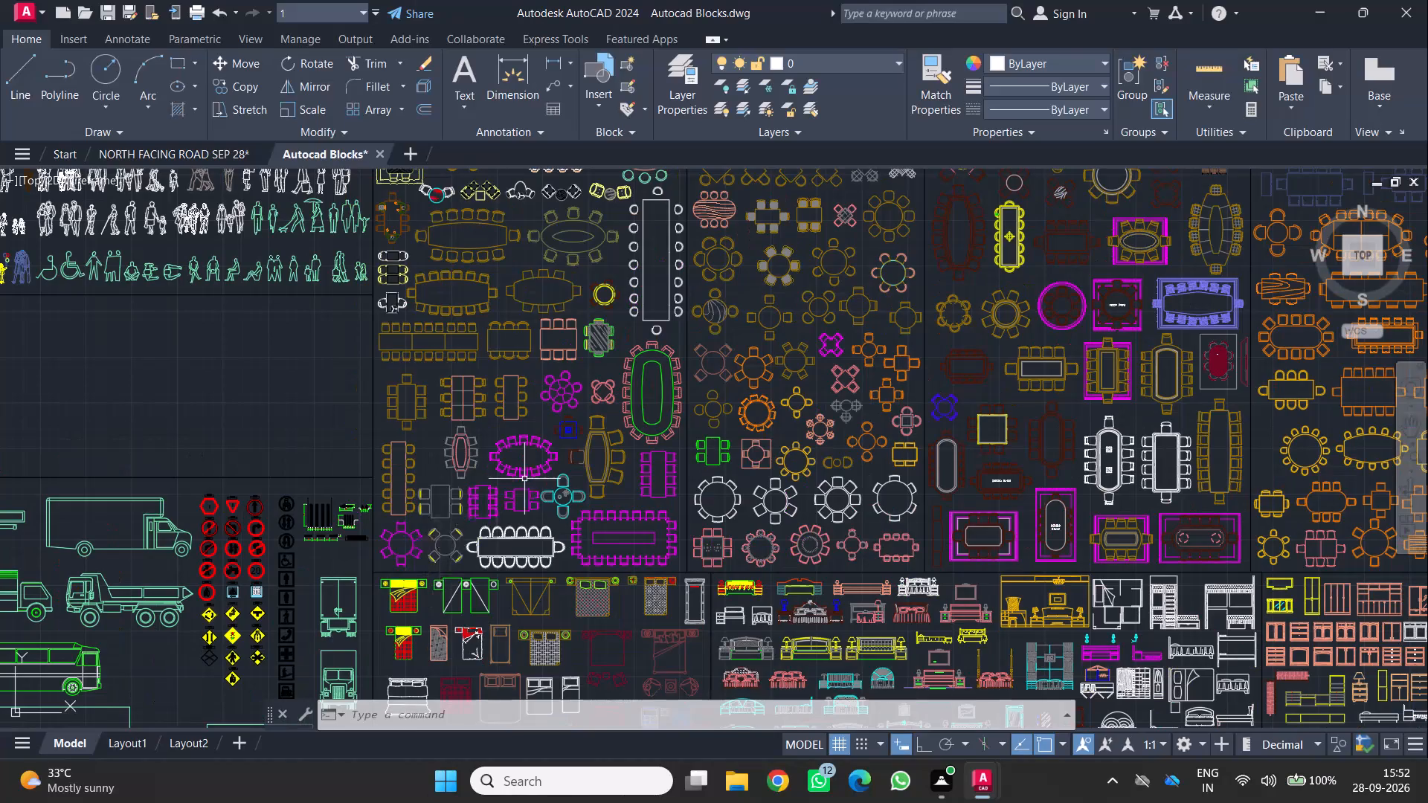
scroll(524, 479, "down", 2)
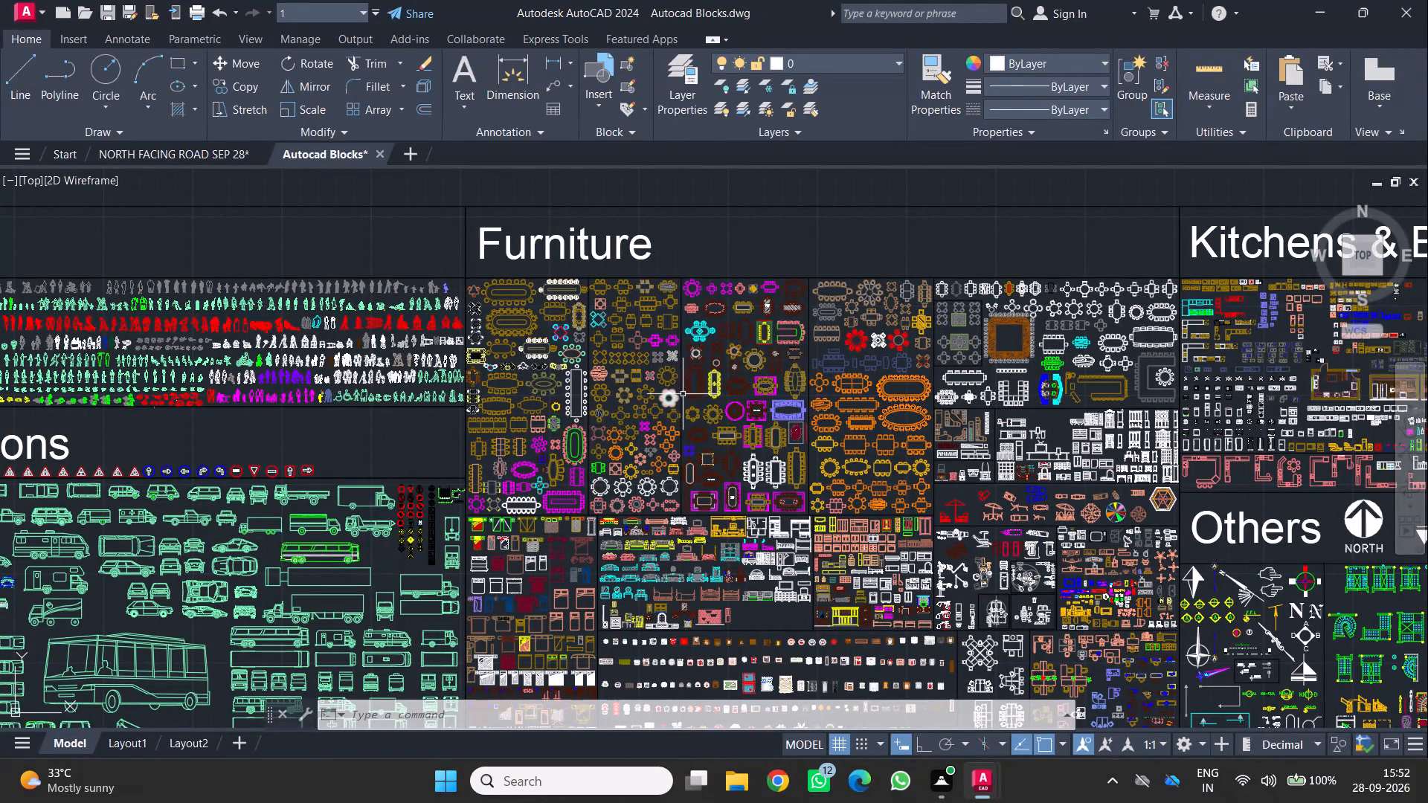
middle_click_drag(710, 410, 446, 404)
scroll(591, 436, "up", 3)
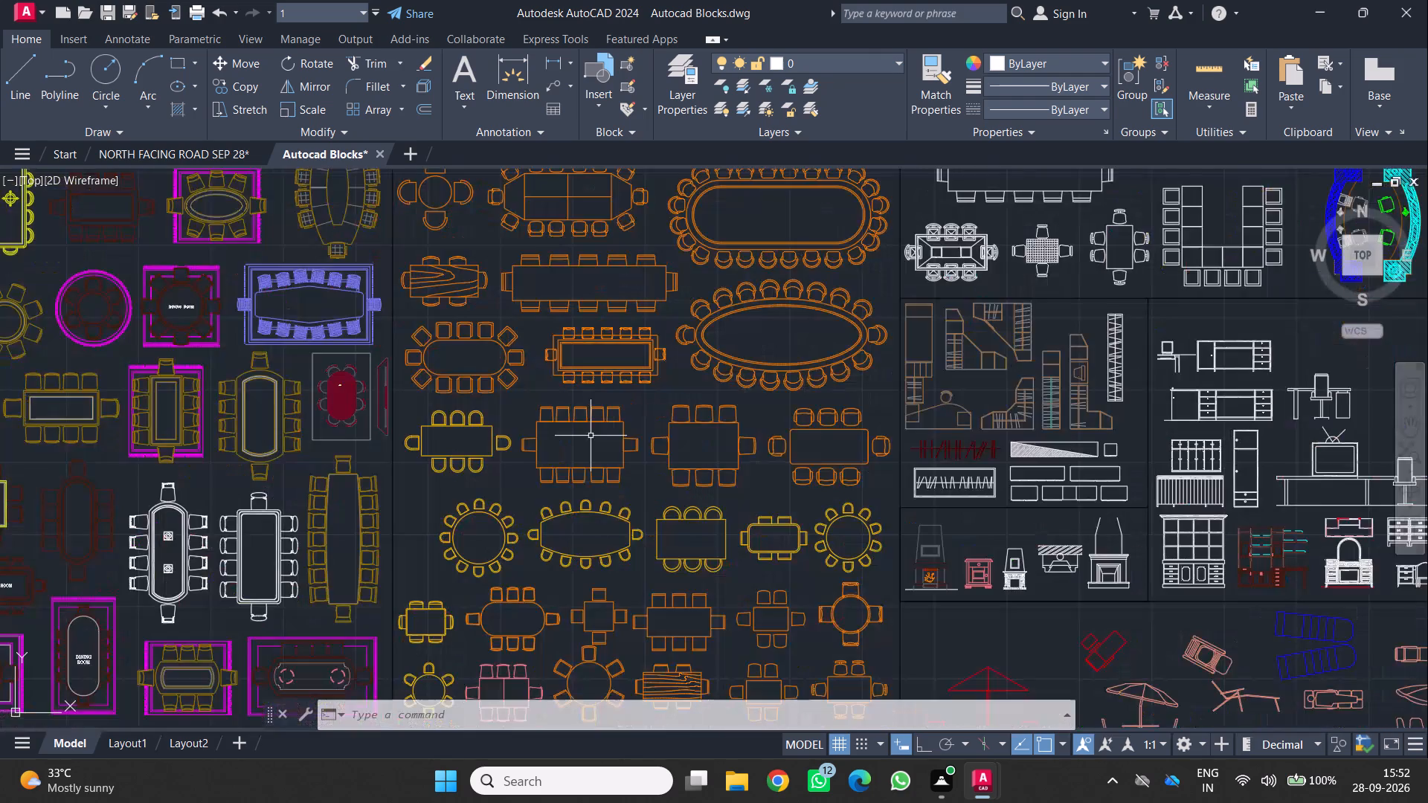
middle_click_drag(591, 436, 431, 353)
scroll(419, 386, "down", 2)
middle_click_drag(419, 395, 362, 314)
middle_click(362, 314)
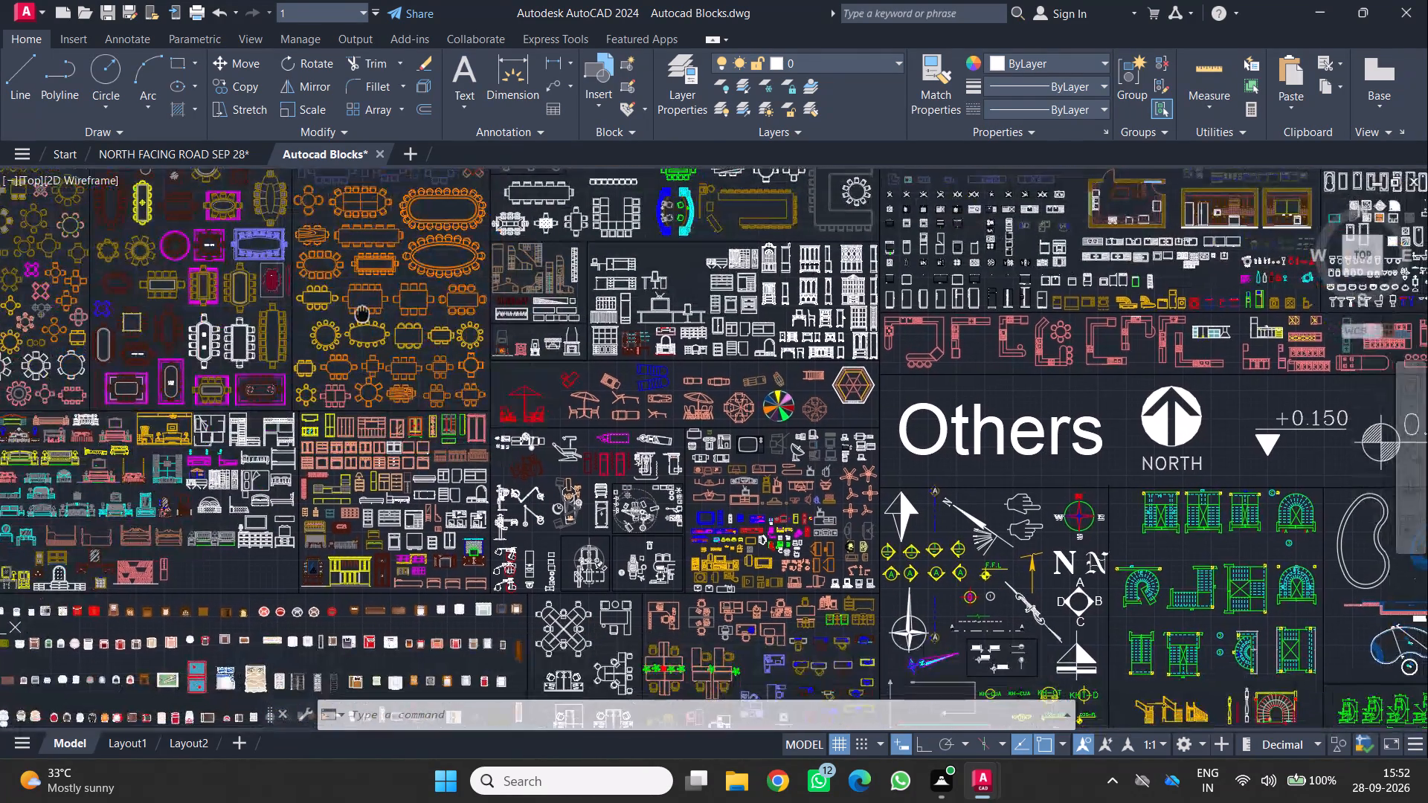
scroll(837, 614, "up", 2)
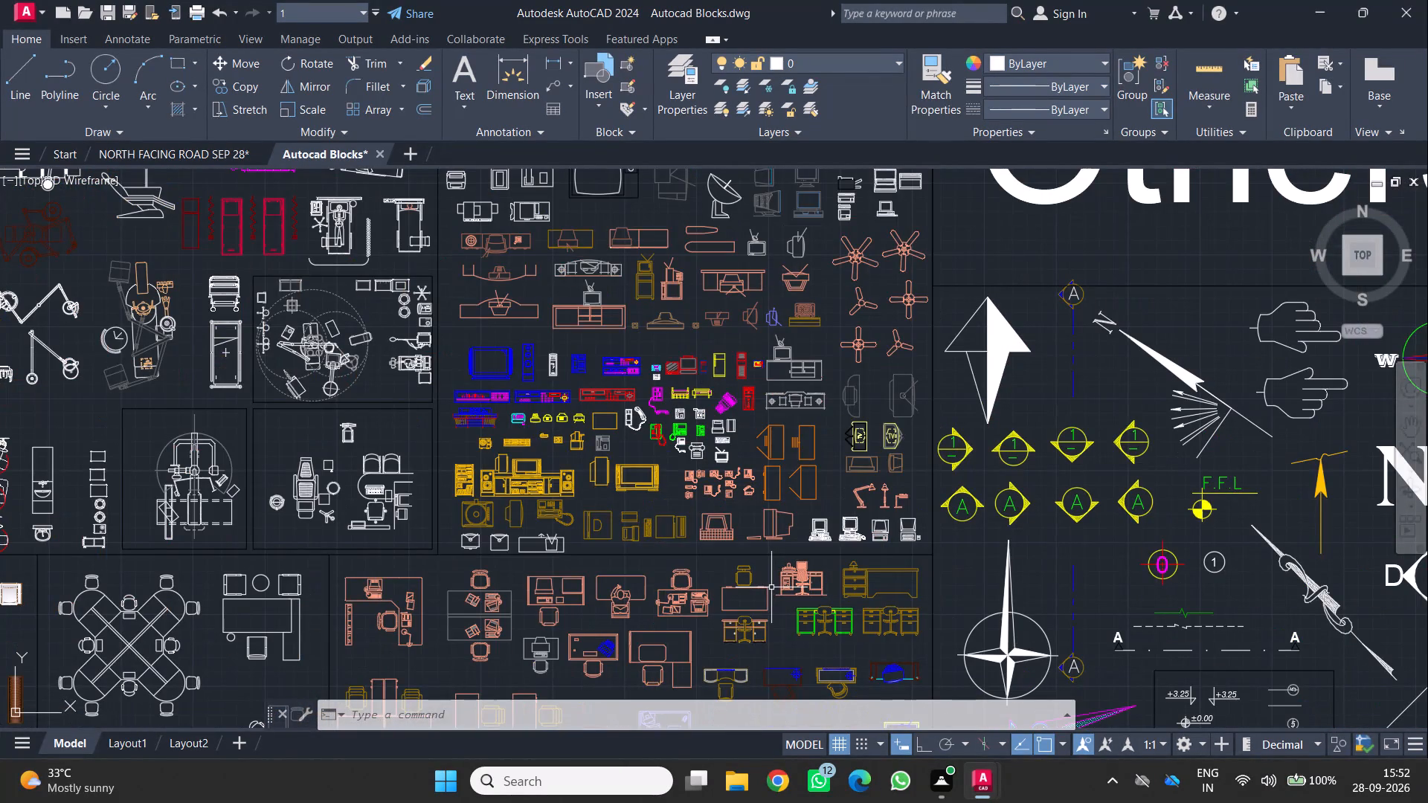
middle_click(789, 592)
middle_click_drag(789, 592, 657, 493)
middle_click(657, 493)
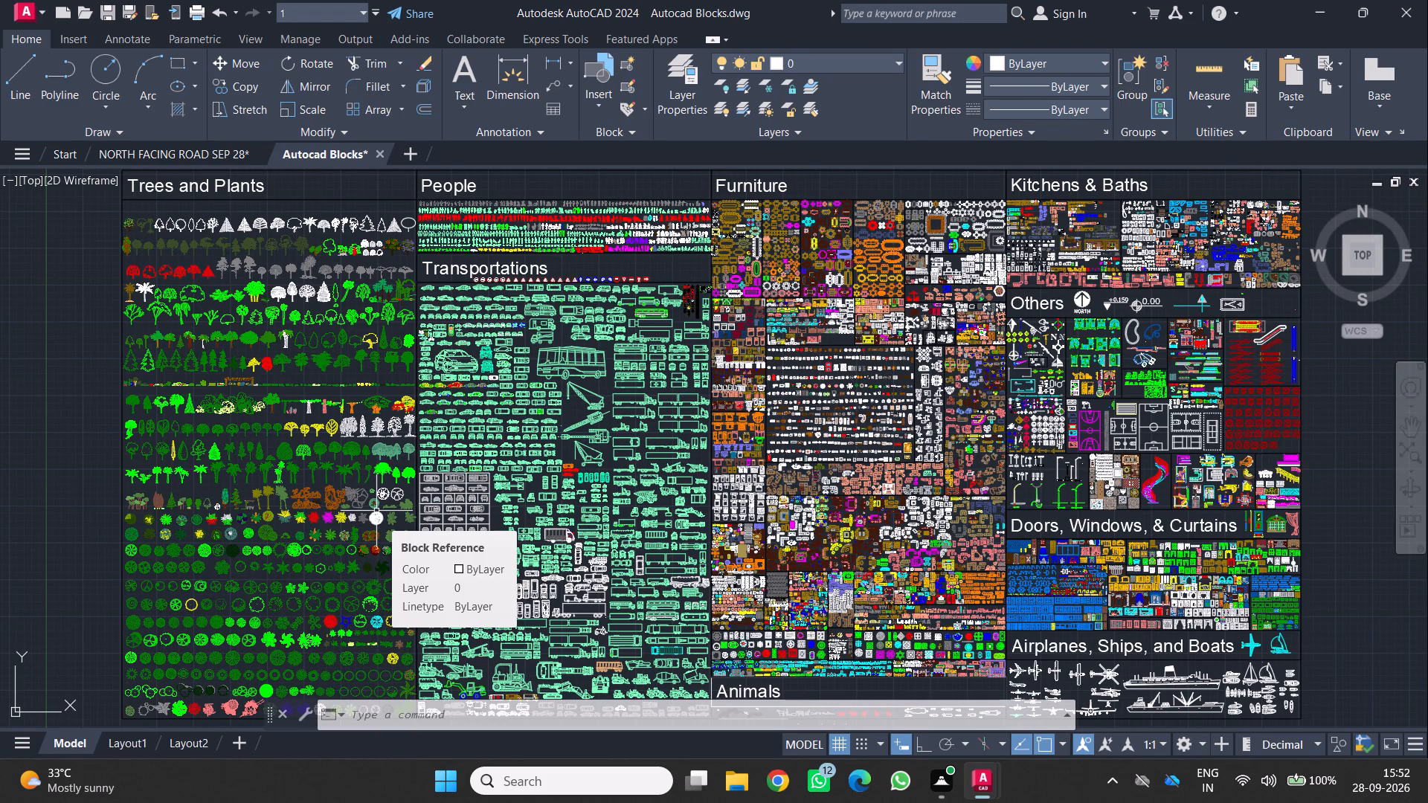
Look through the lower Furniture blocks again, covering beds, tables, desks and sofa sets.
scroll(653, 526, "up", 2)
middle_click_drag(646, 520, 537, 549)
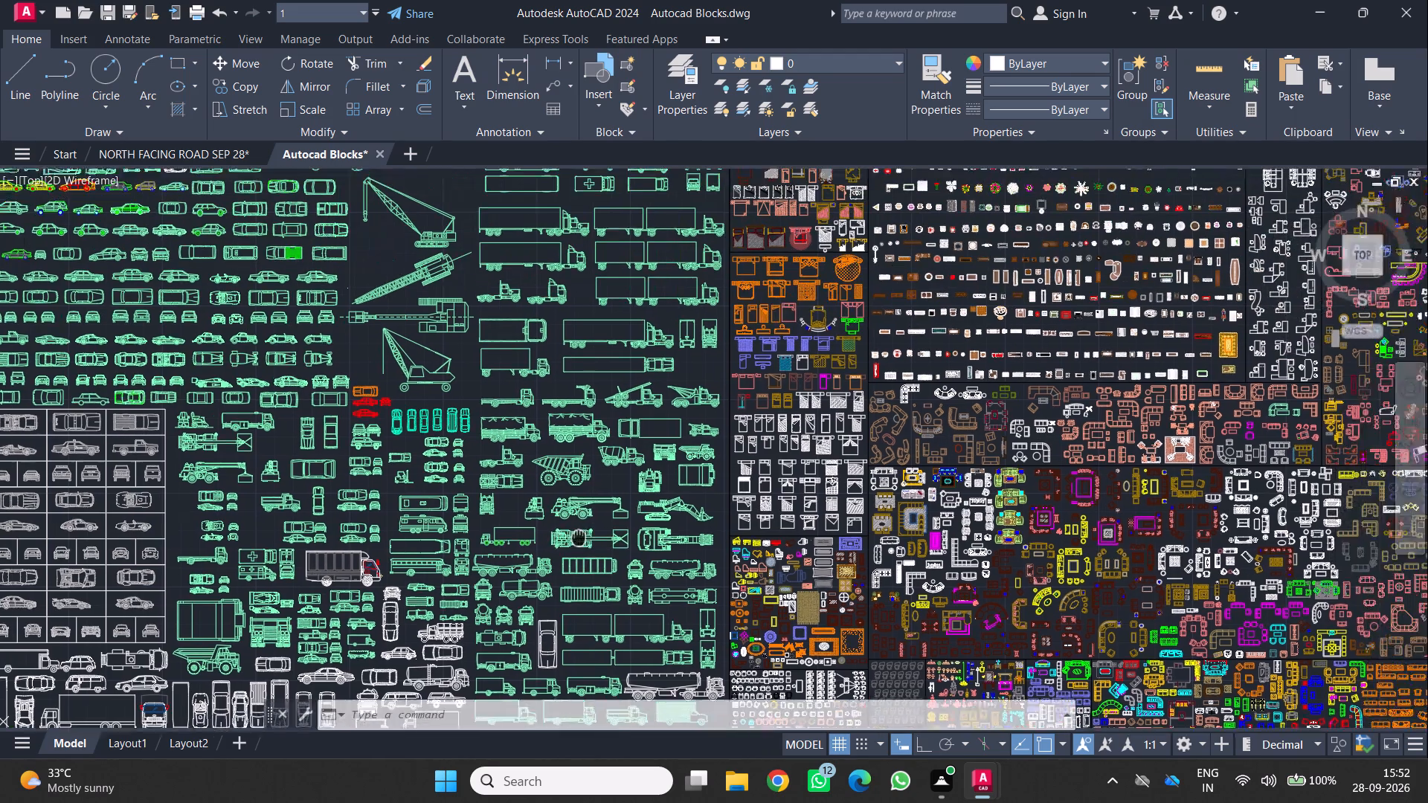
middle_click_drag(537, 549, 223, 603)
scroll(227, 604, "up", 1)
middle_click_drag(714, 468, 276, 584)
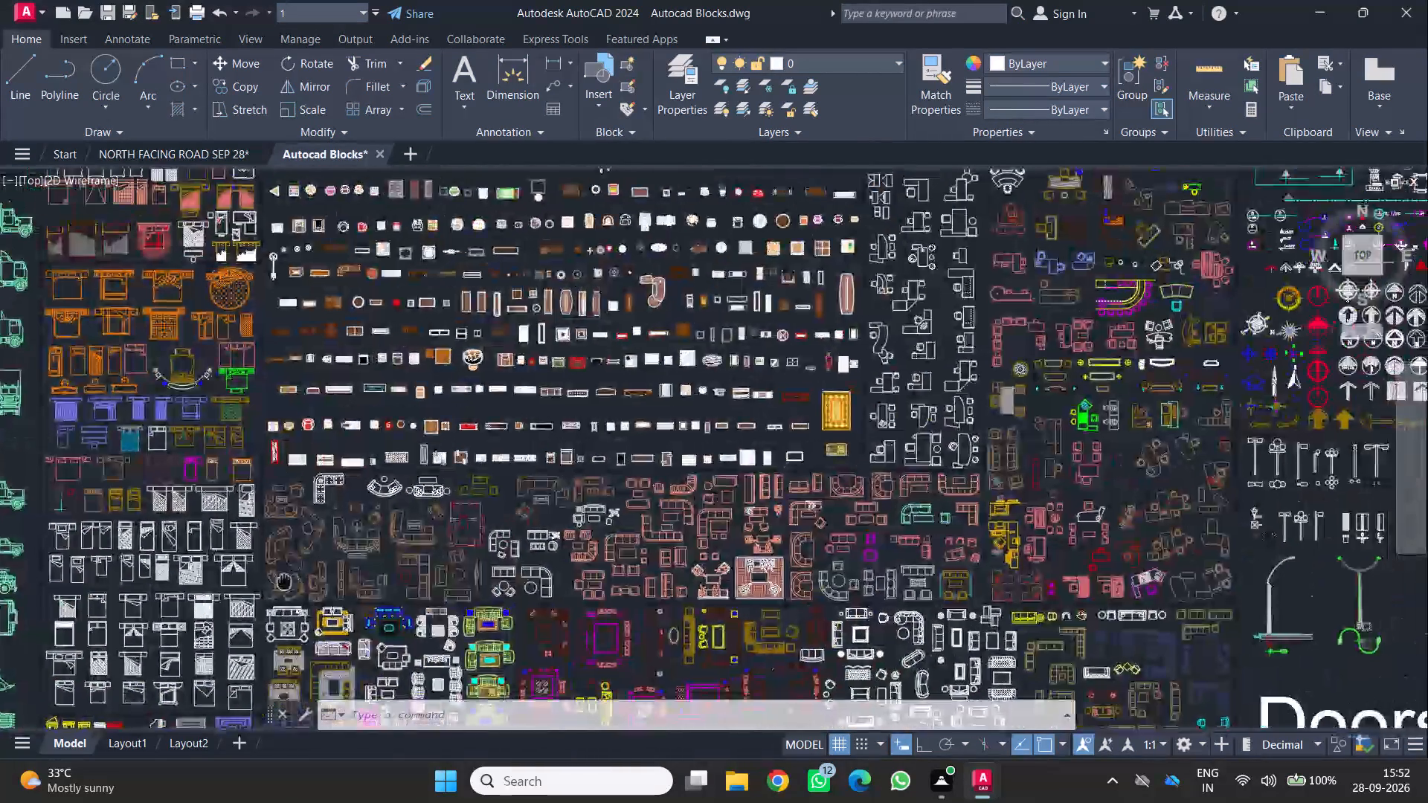
middle_click_drag(276, 584, 273, 584)
middle_click_drag(711, 419, 602, 526)
scroll(573, 488, "up", 2)
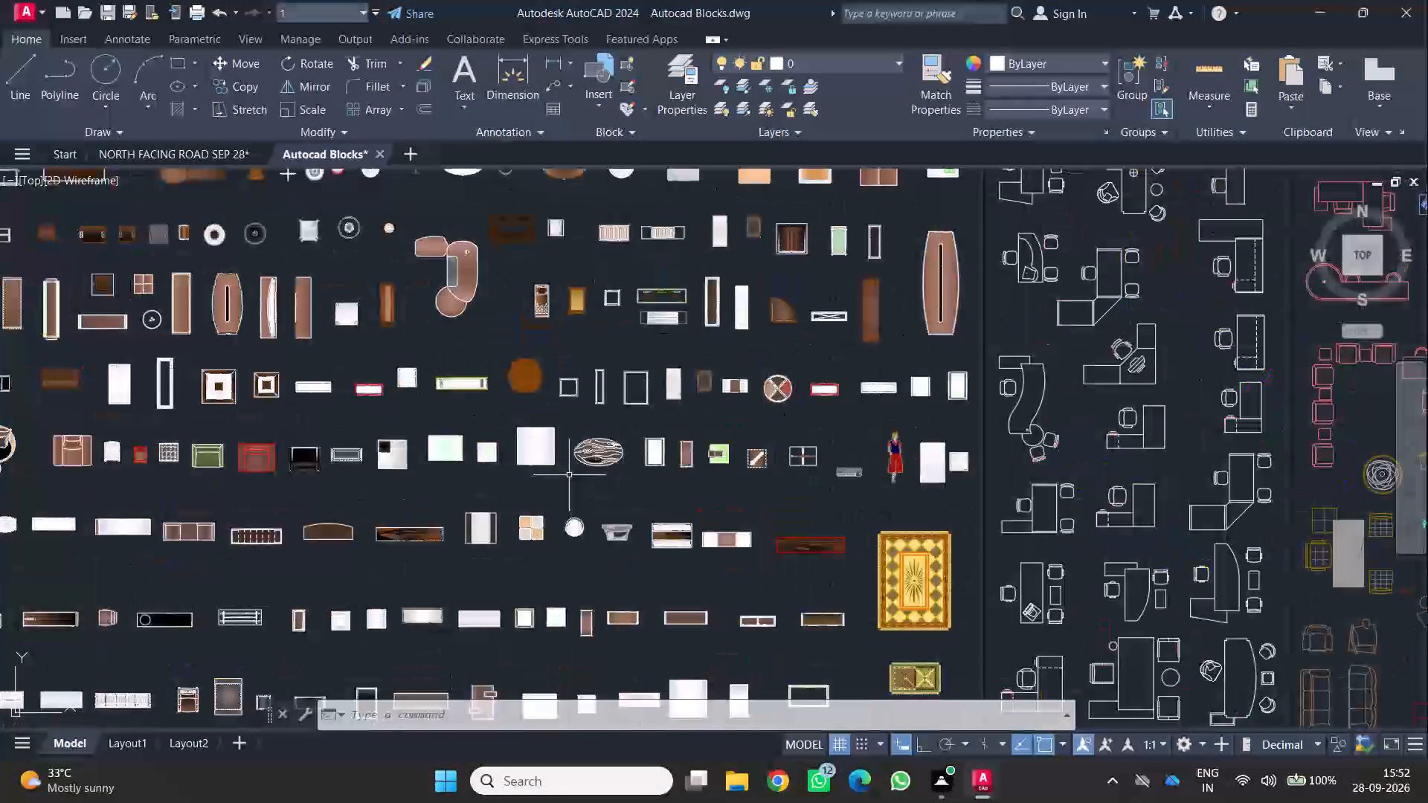
scroll(569, 475, "down", 2)
scroll(627, 446, "down", 1)
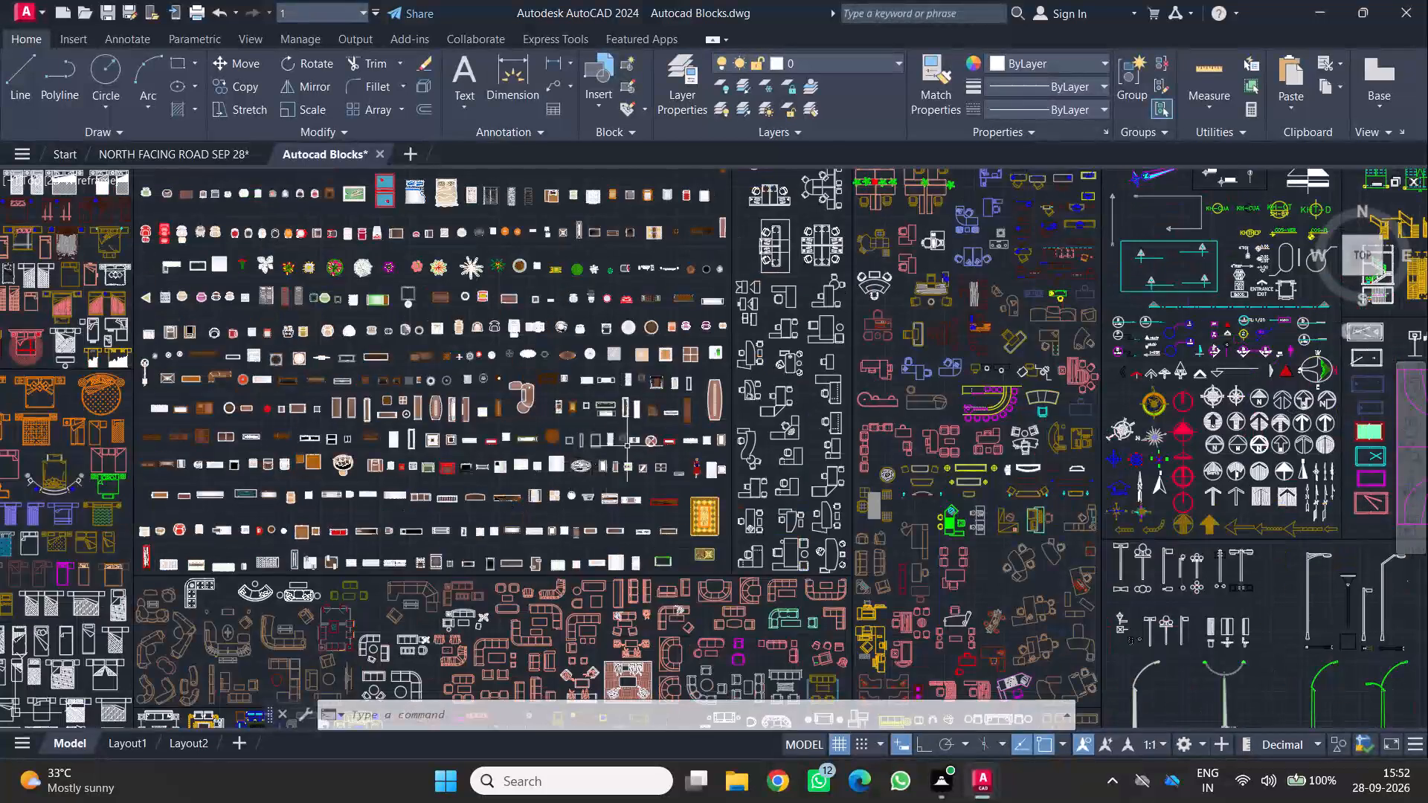
scroll(627, 446, "down", 1)
middle_click_drag(627, 446, 360, 561)
Look through the Kitchens & Baths section of the block library for kitchen sink and stove fixtures.
scroll(764, 329, "up", 2)
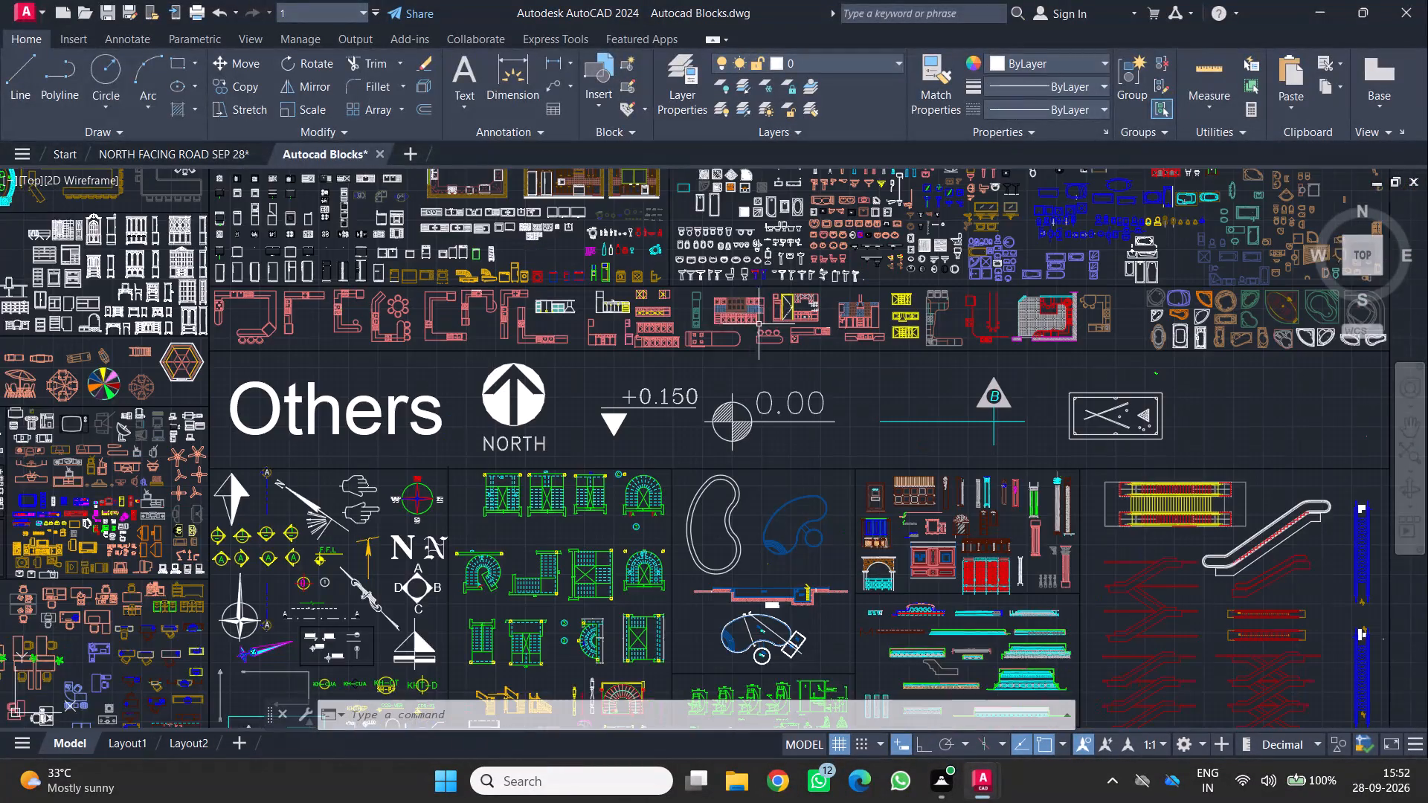
middle_click_drag(744, 324, 570, 568)
scroll(765, 402, "up", 2)
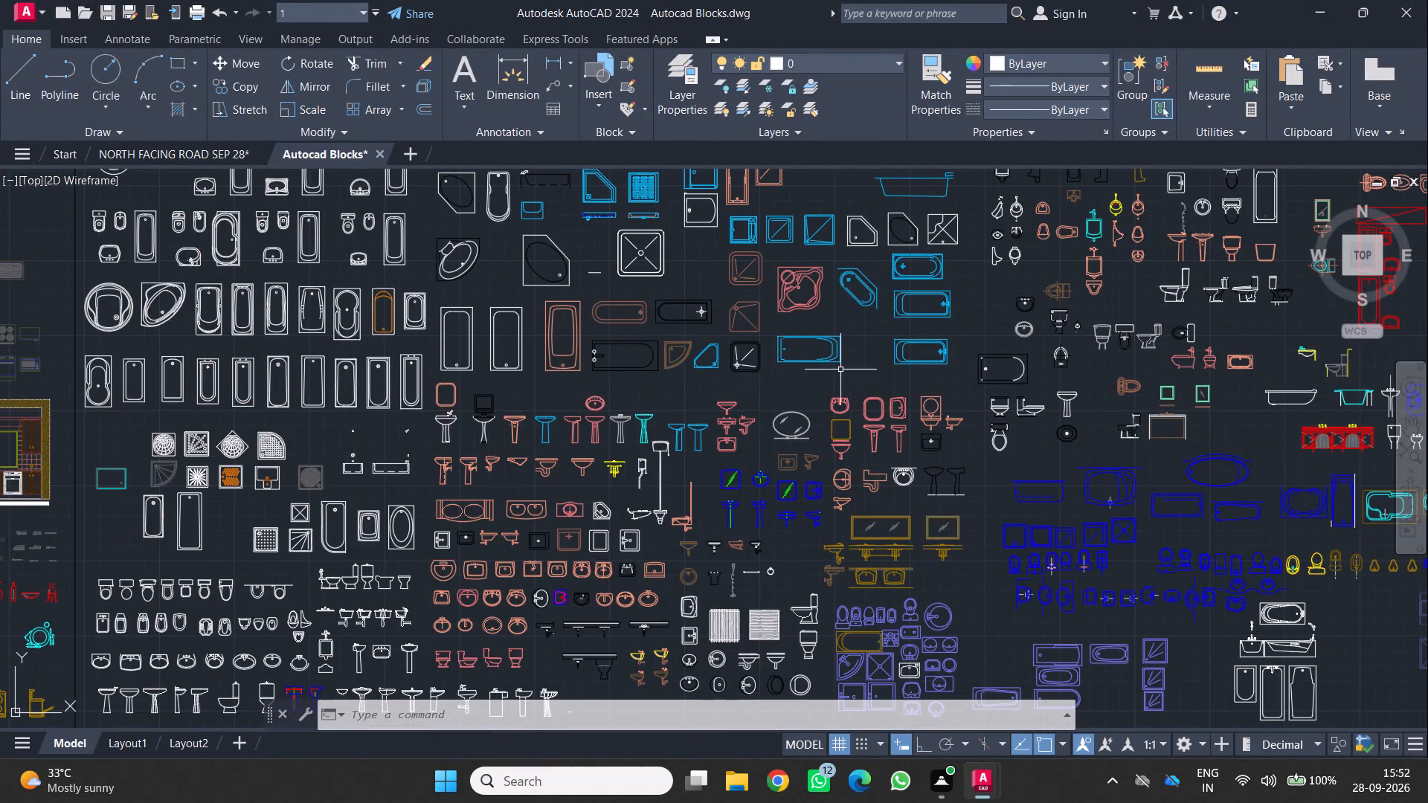
scroll(831, 377, "down", 2)
scroll(707, 425, "down", 1)
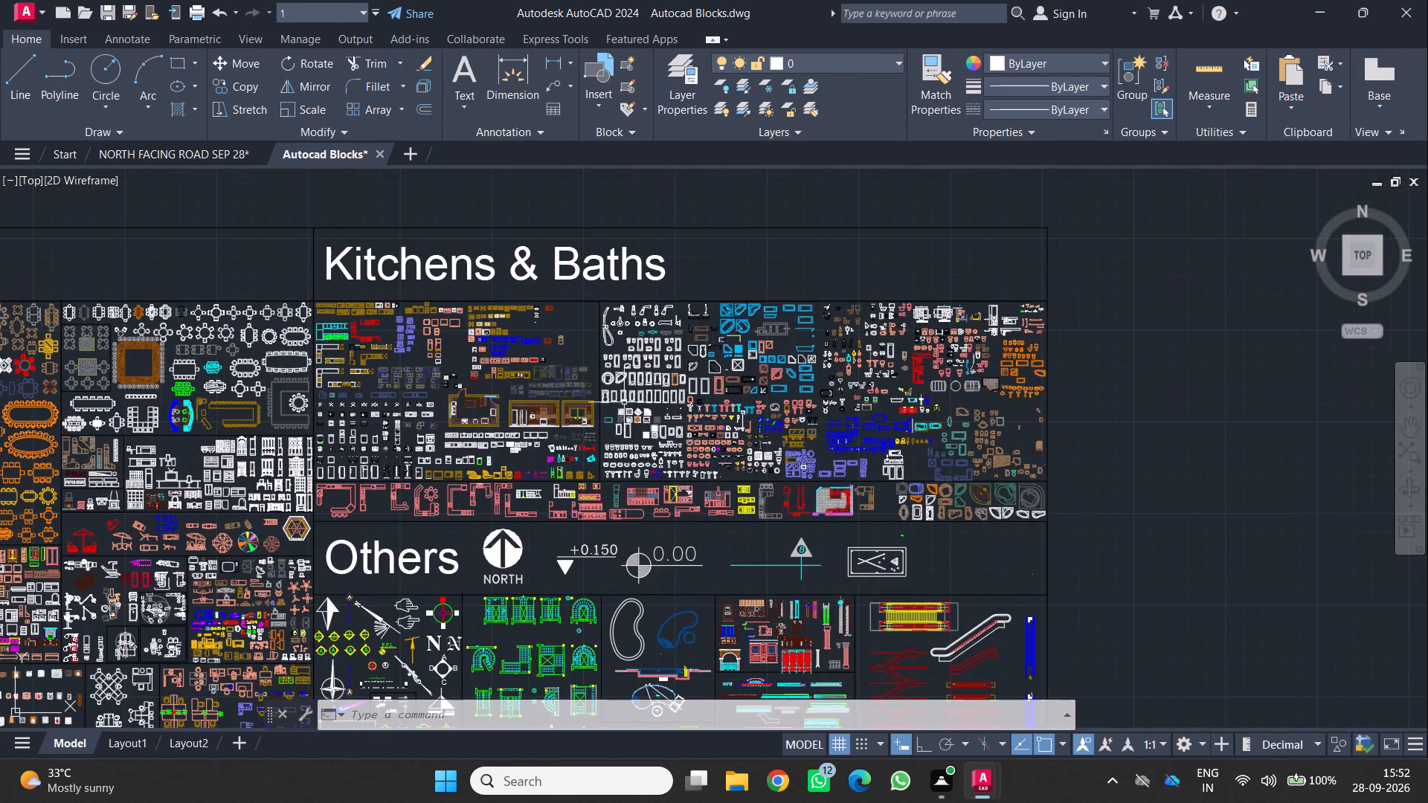
scroll(578, 381, "up", 1)
middle_click_drag(578, 381, 883, 324)
scroll(780, 391, "up", 2)
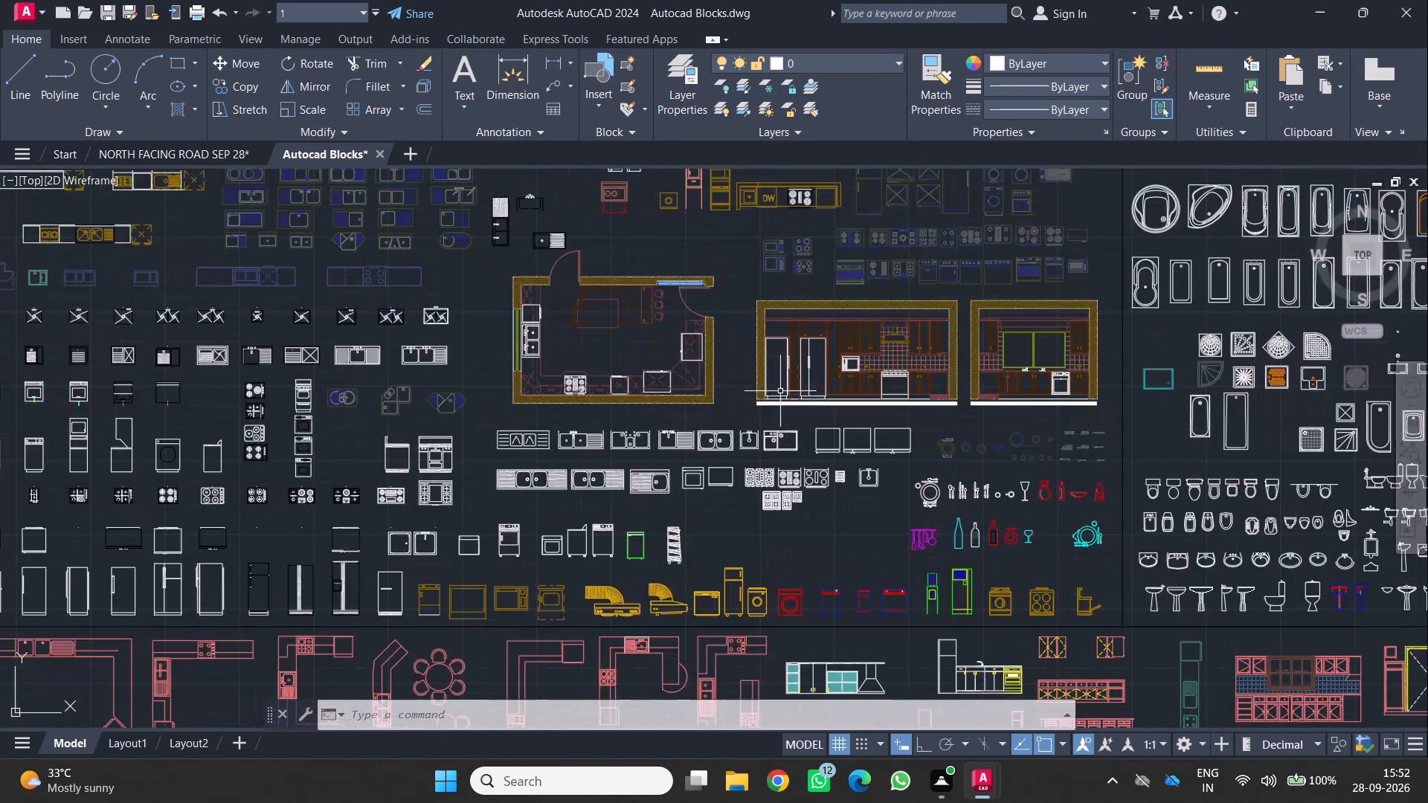
middle_click_drag(659, 442, 972, 371)
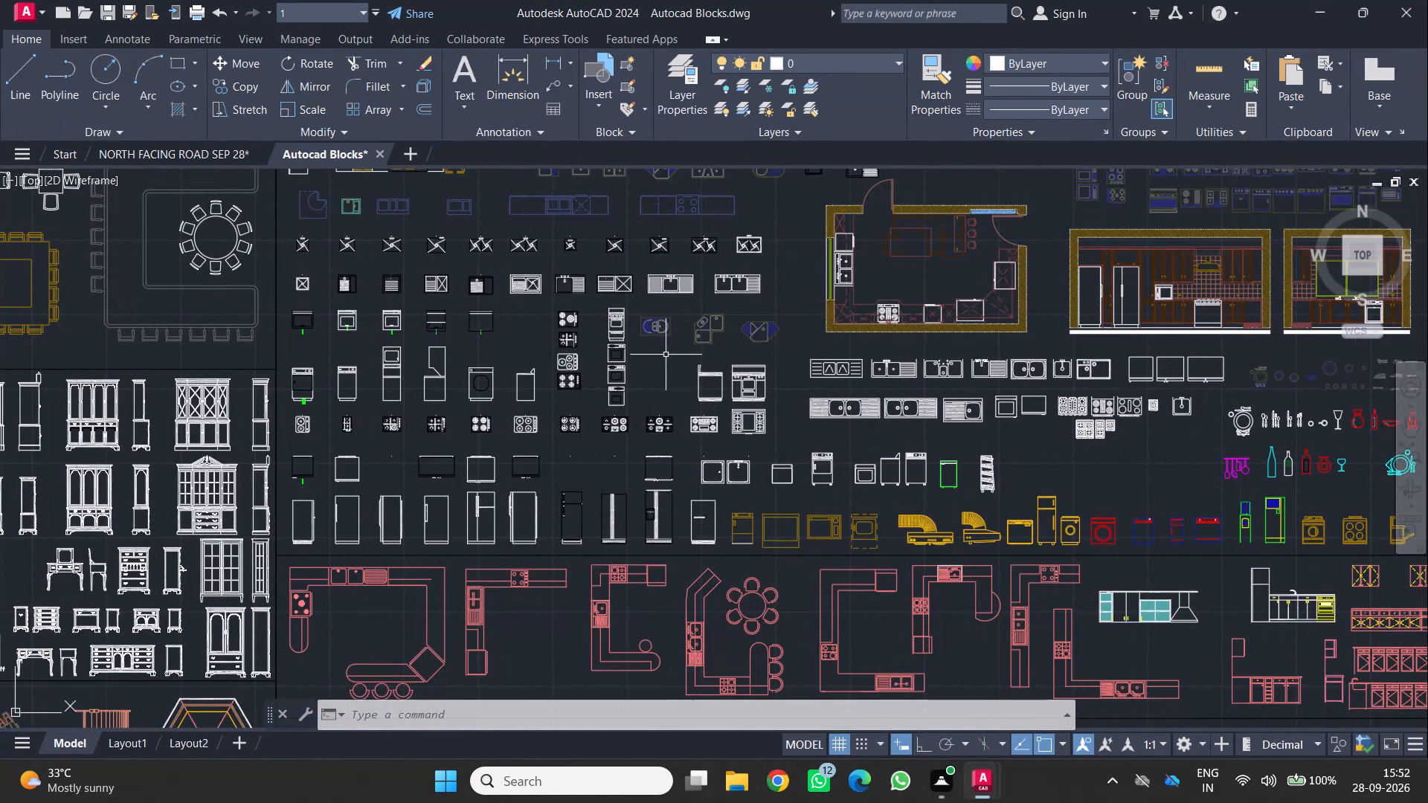
middle_click_drag(663, 354, 836, 475)
scroll(589, 409, "up", 3)
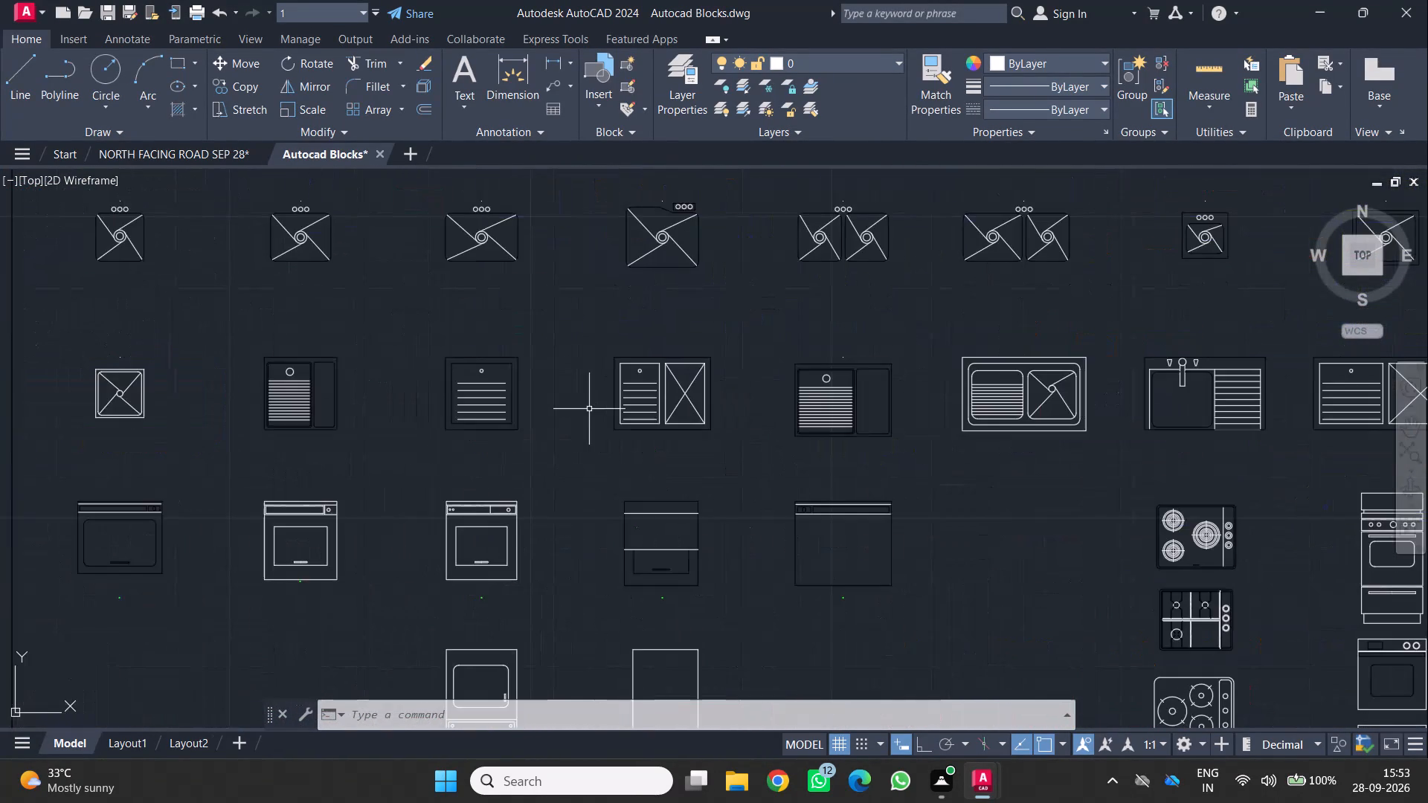
scroll(589, 409, "down", 2)
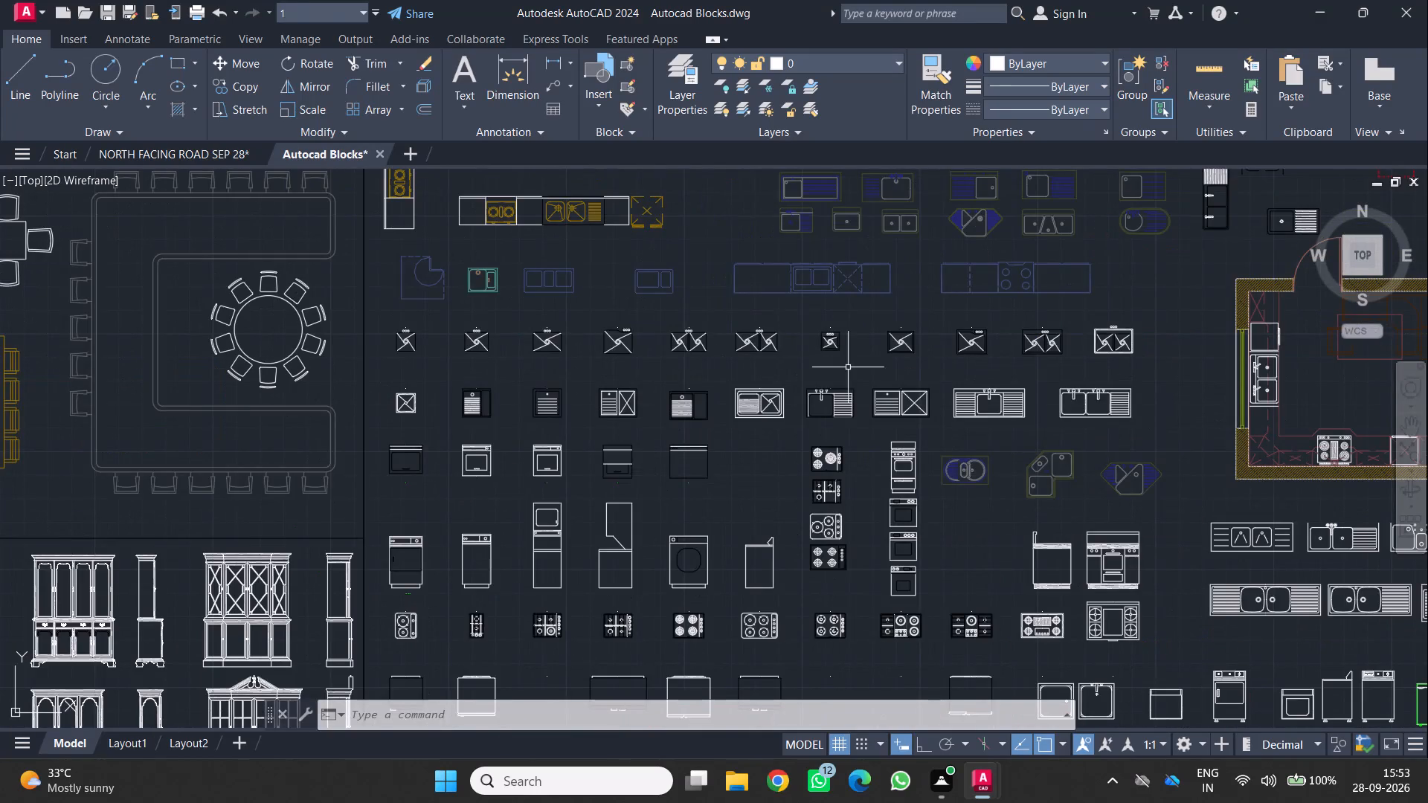
scroll(852, 365, "down", 1)
middle_click_drag(852, 365, 721, 397)
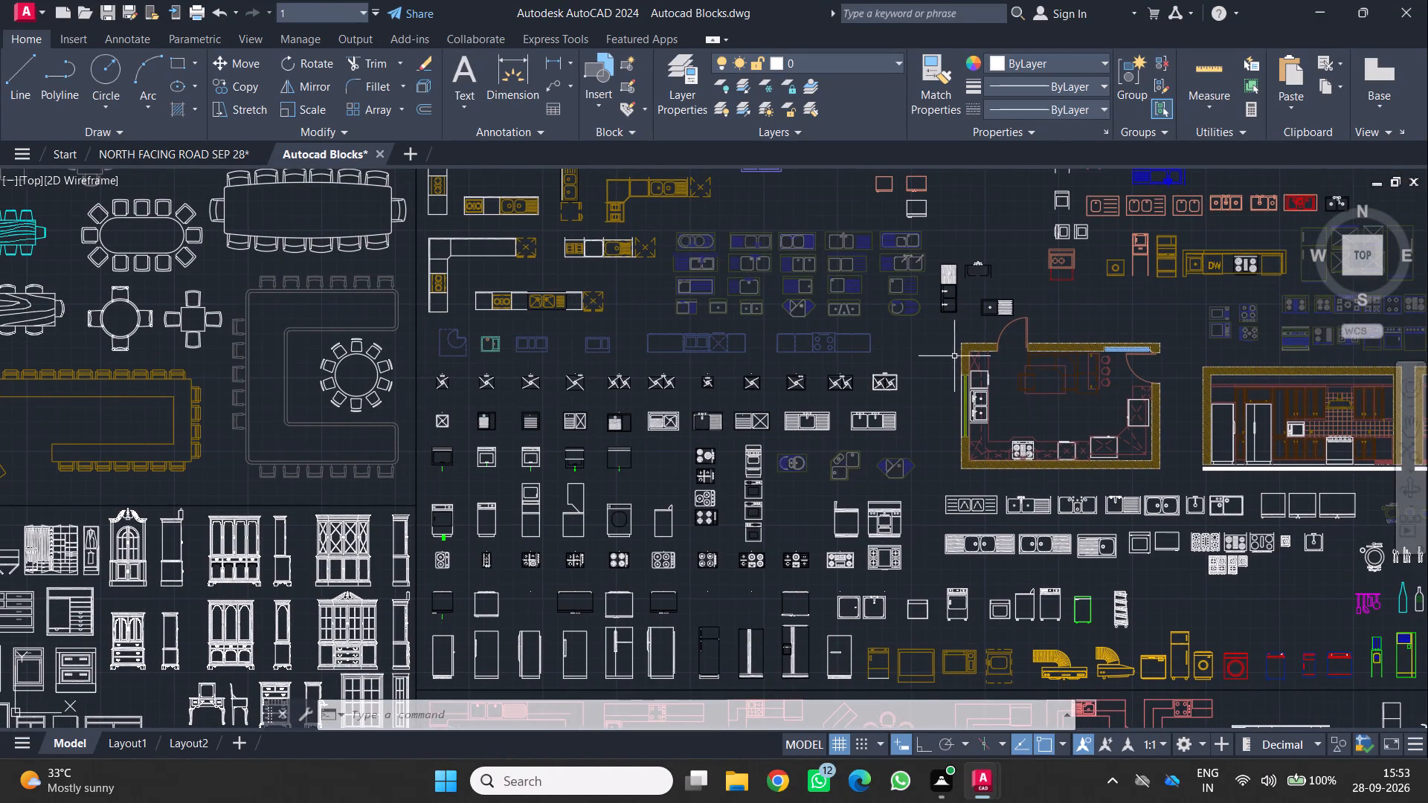
scroll(885, 368, "up", 2)
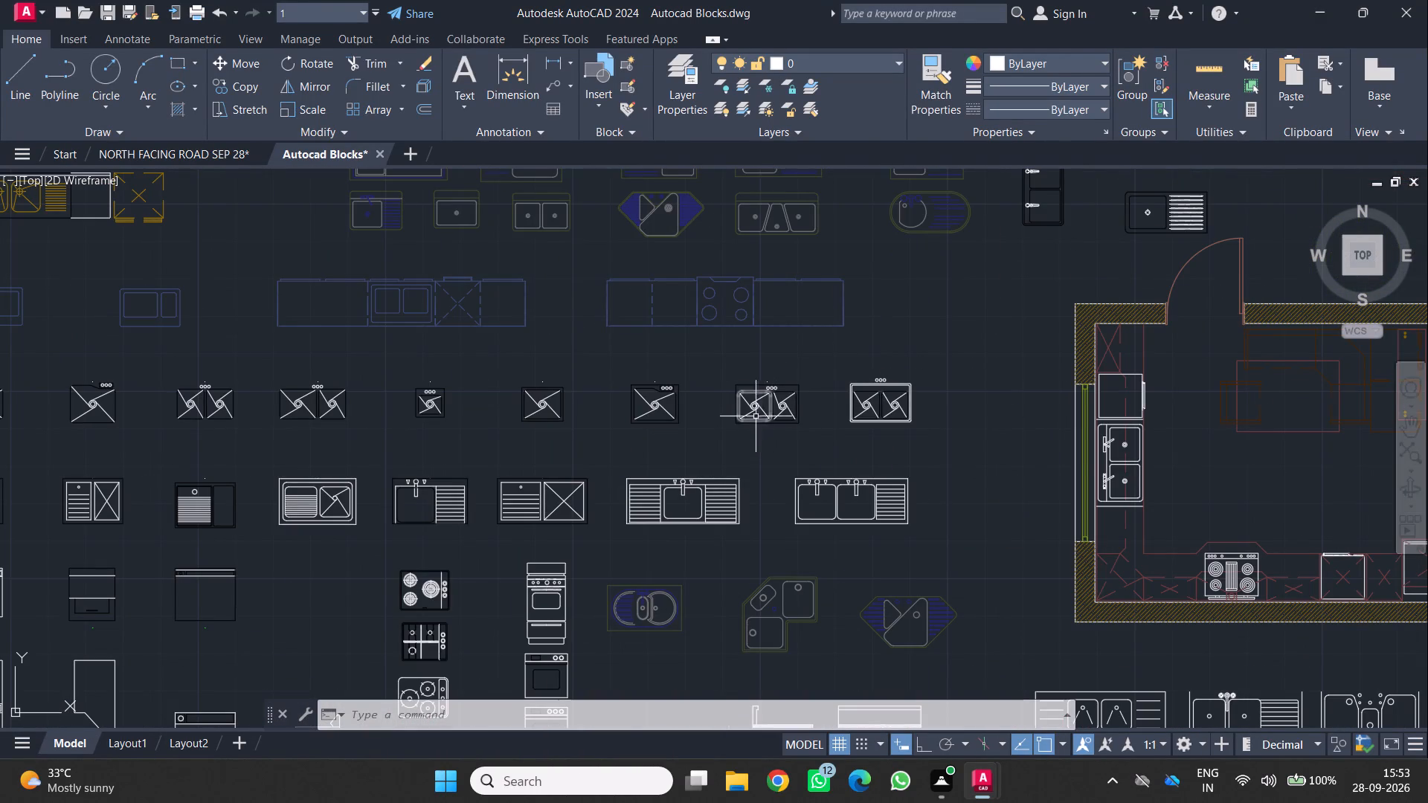
Copy the double fixture with diagonal lines and the double-bowl sink with drainboard into the NORTH FACING ROAD SEP 28 drawing, east of the plan.
left_click(719, 368)
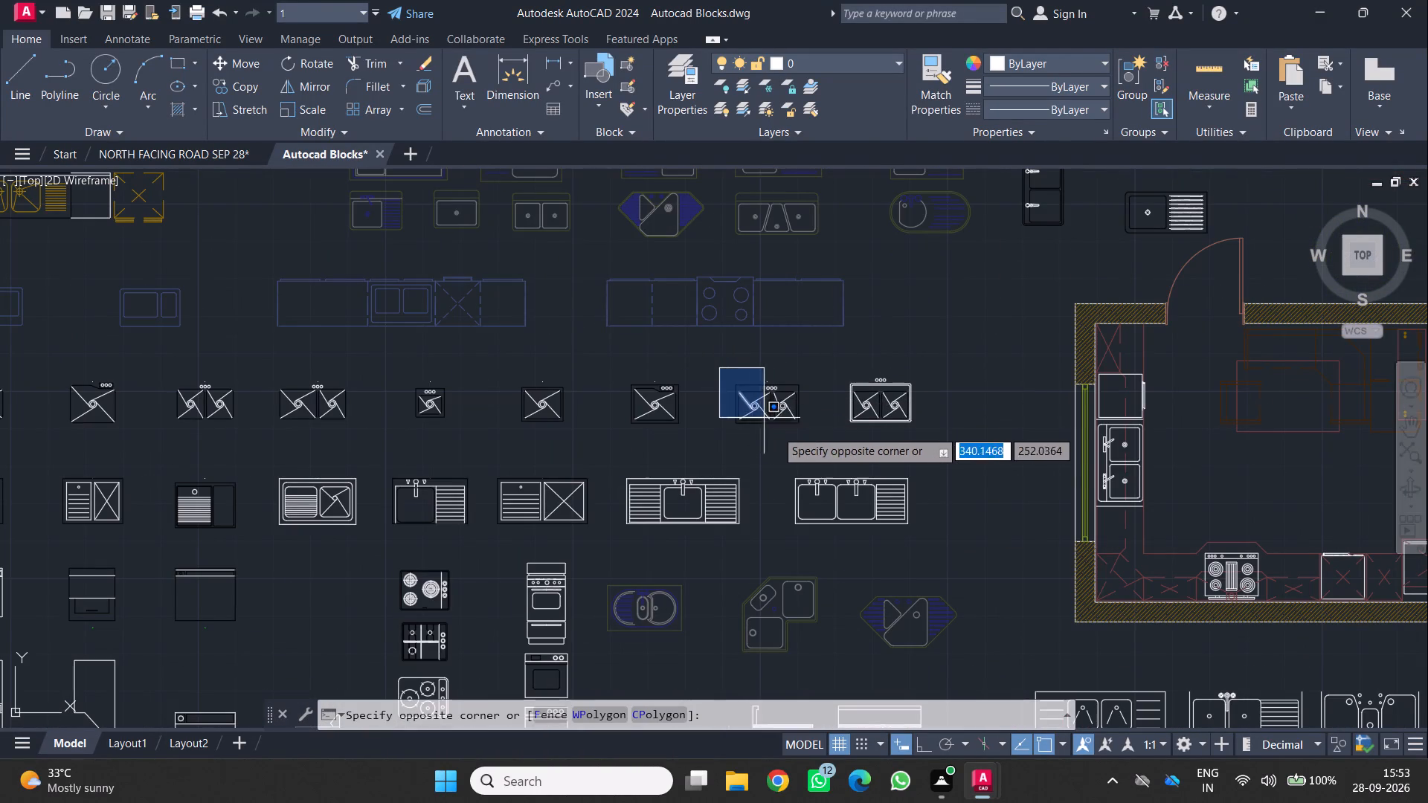
left_click(810, 431)
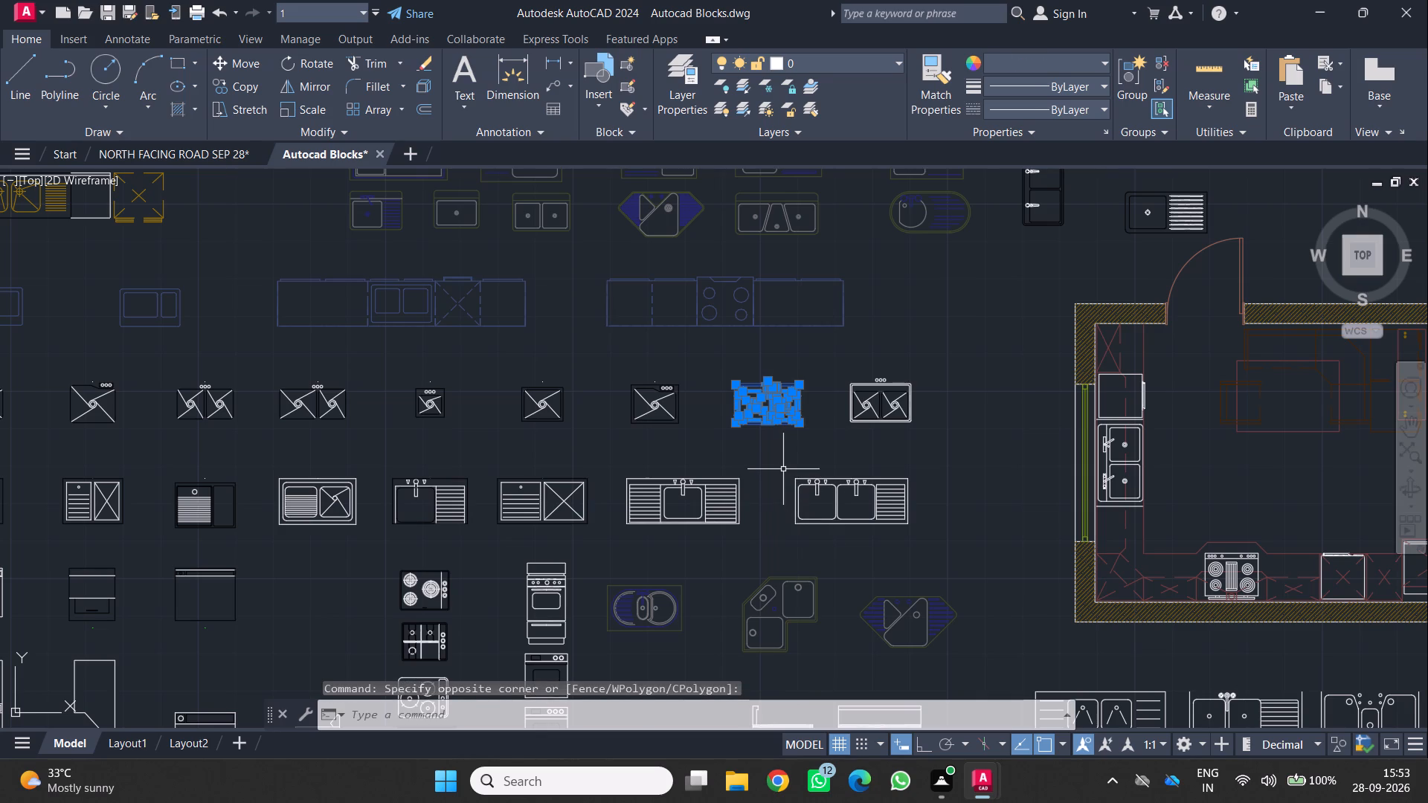
left_click(782, 468)
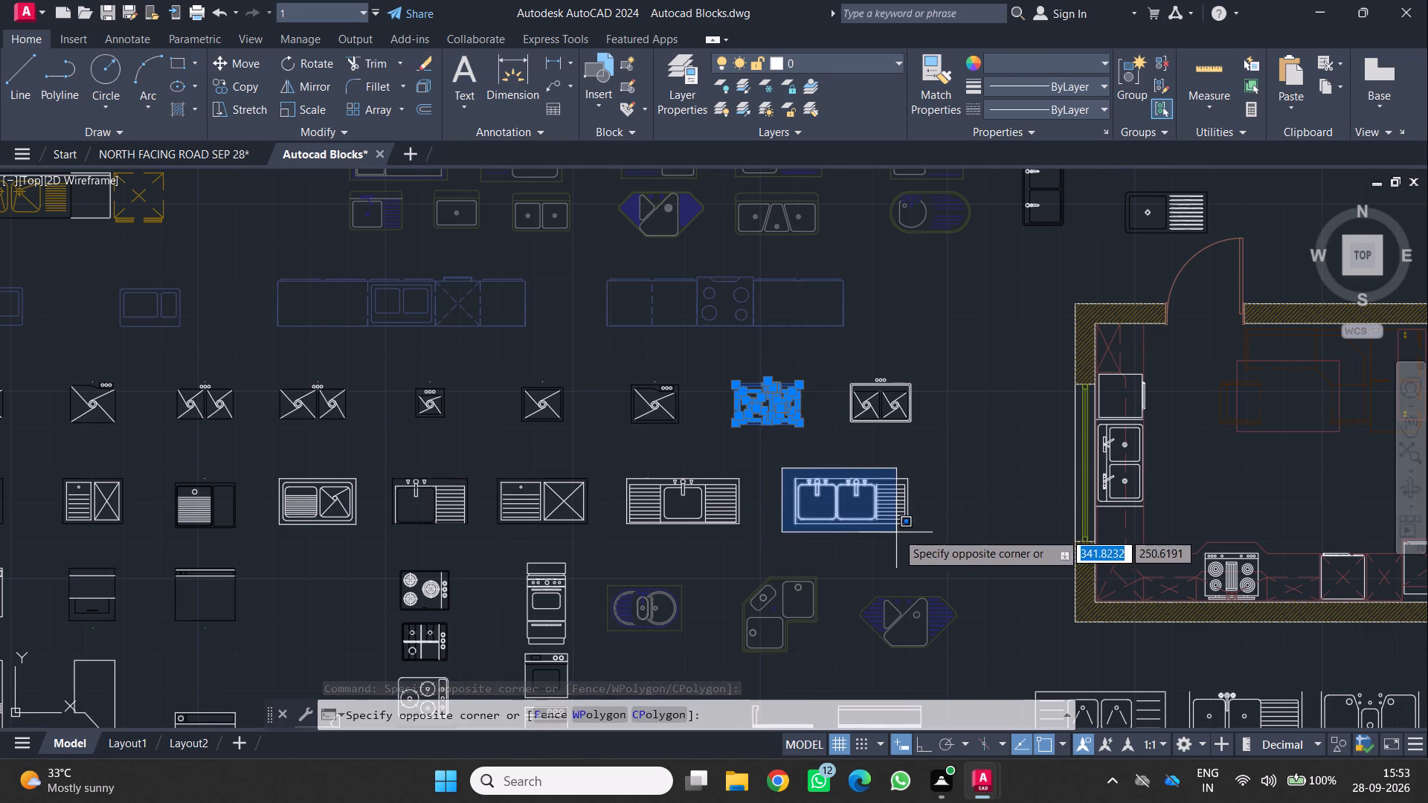
left_click(916, 541)
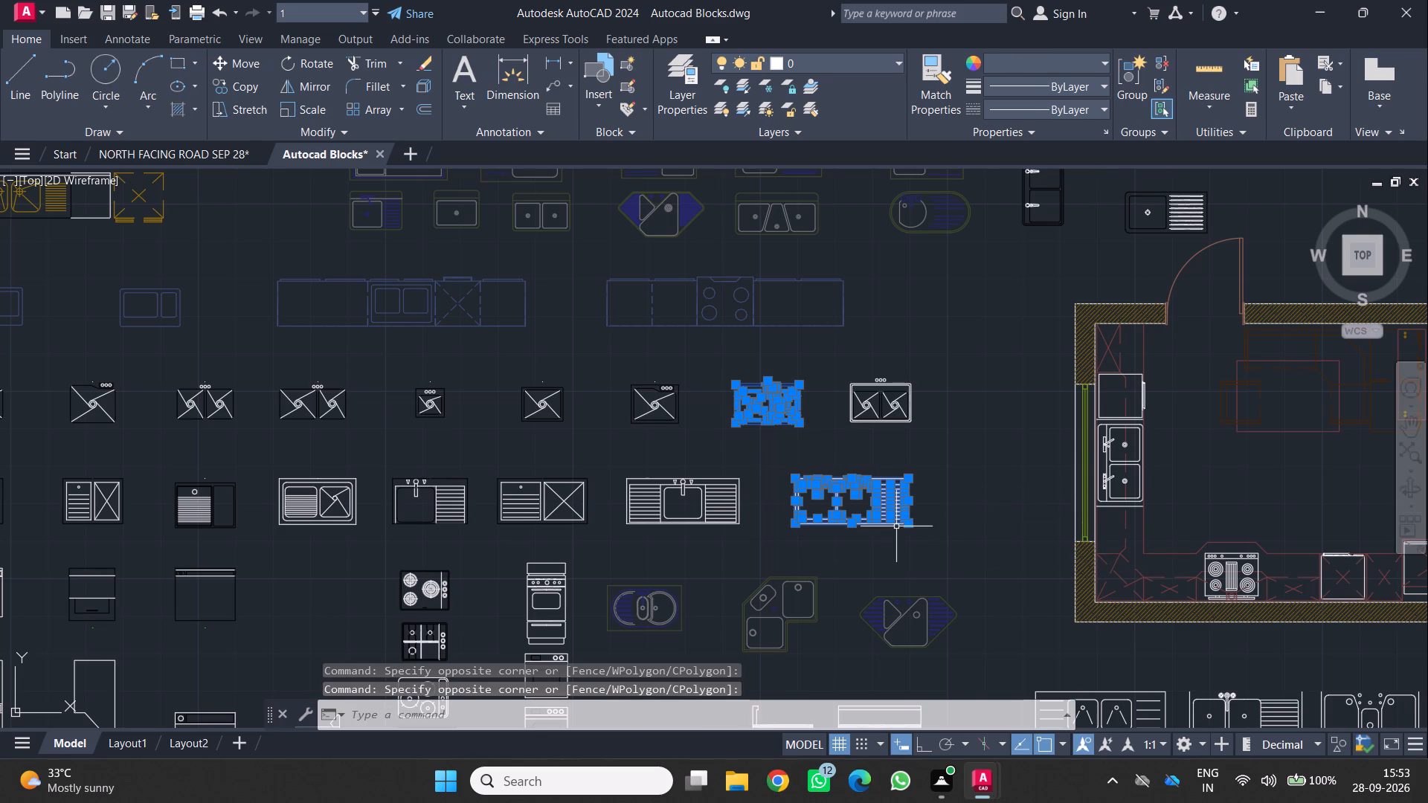
key("ctrl+c")
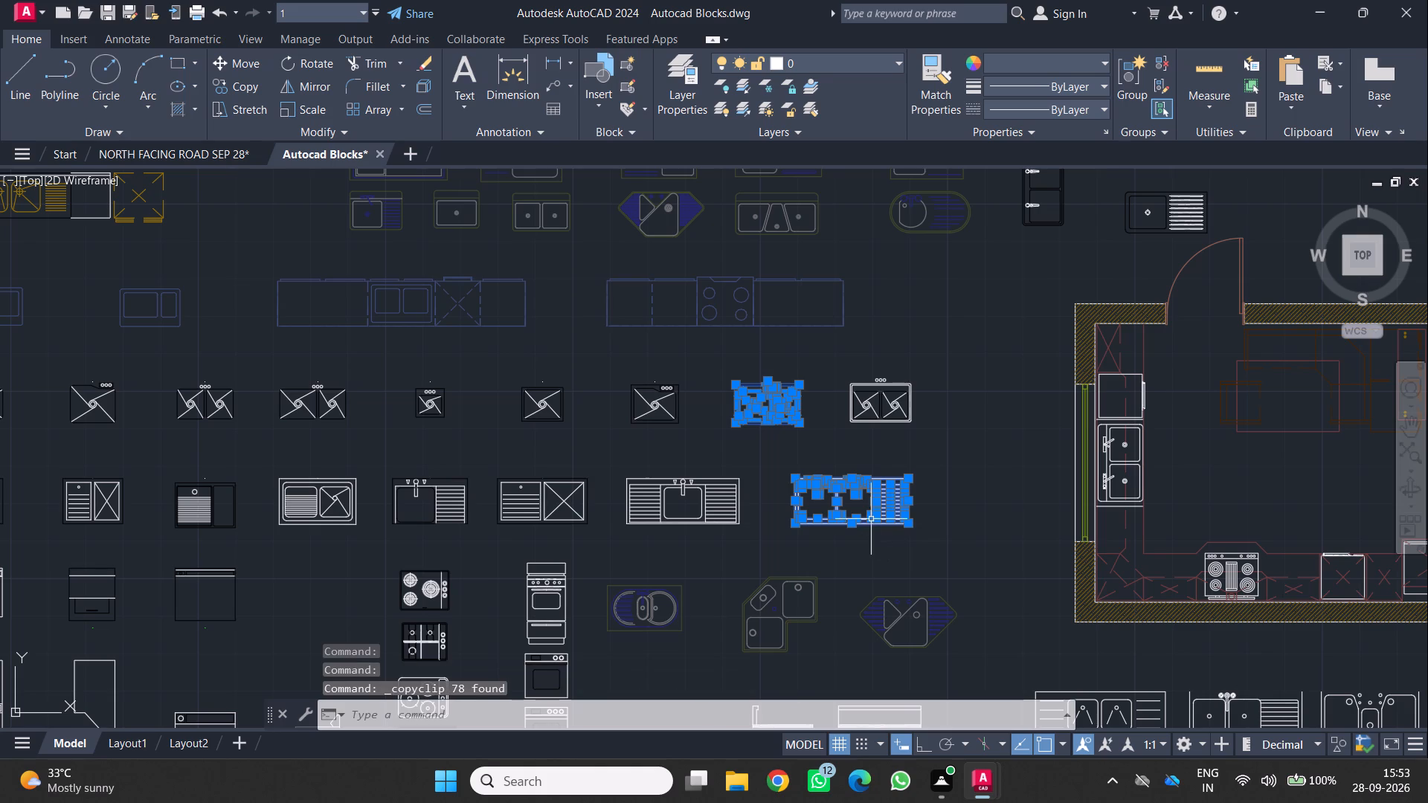
left_click(161, 151)
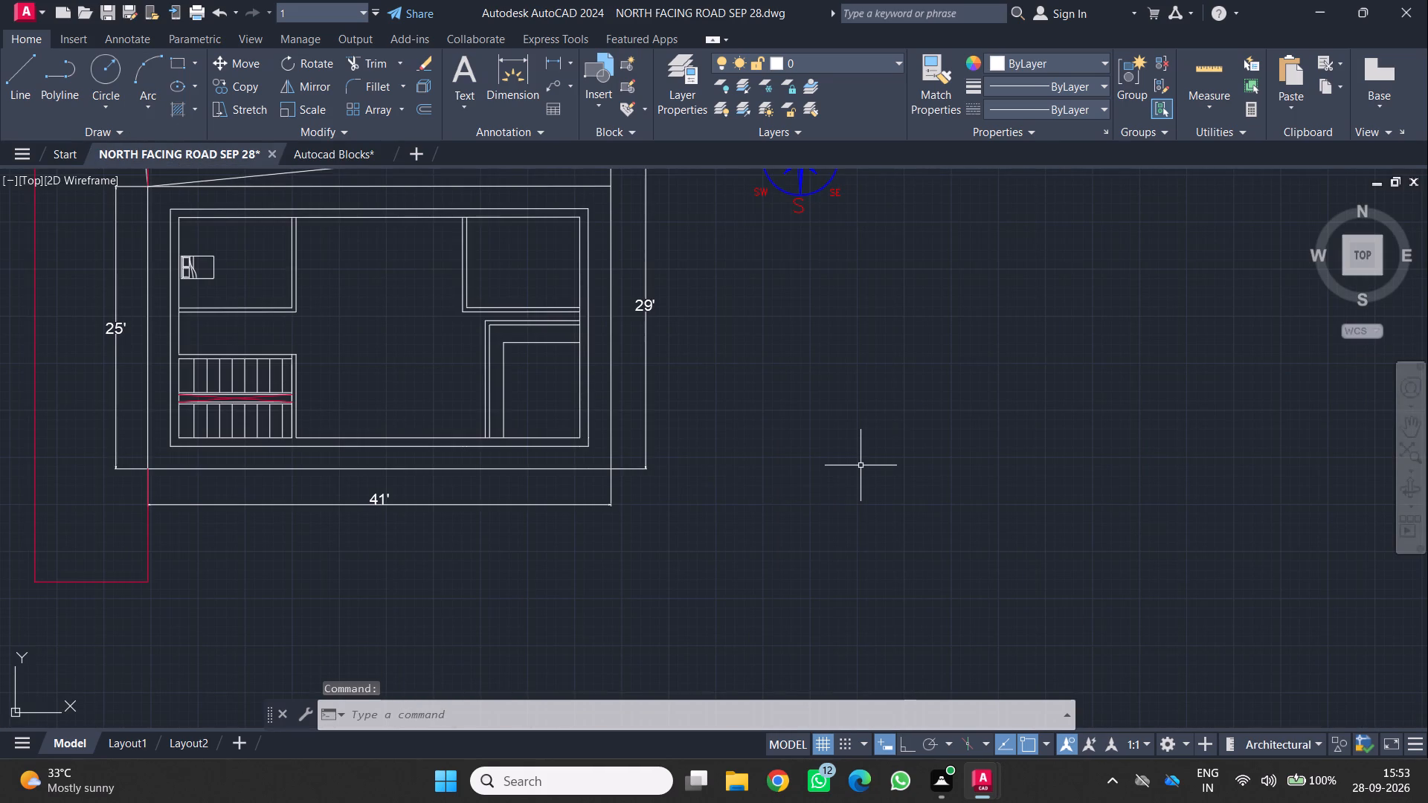
key("ctrl+v")
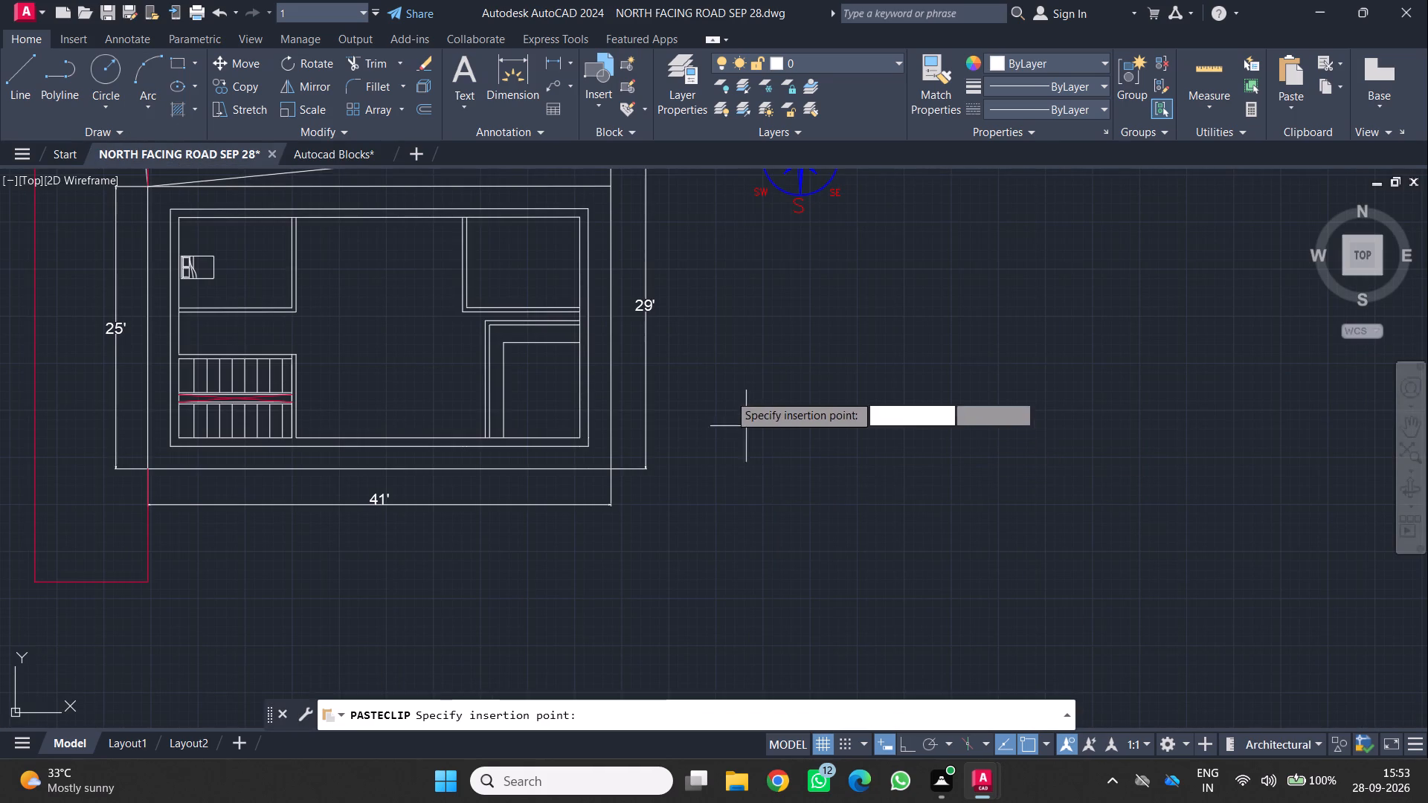
left_click(721, 358)
Scale up both pasted kitchen fixtures together from the top edge of the double-bowl sink, sizing them by eye against the plan.
scroll(732, 394, "up", 3)
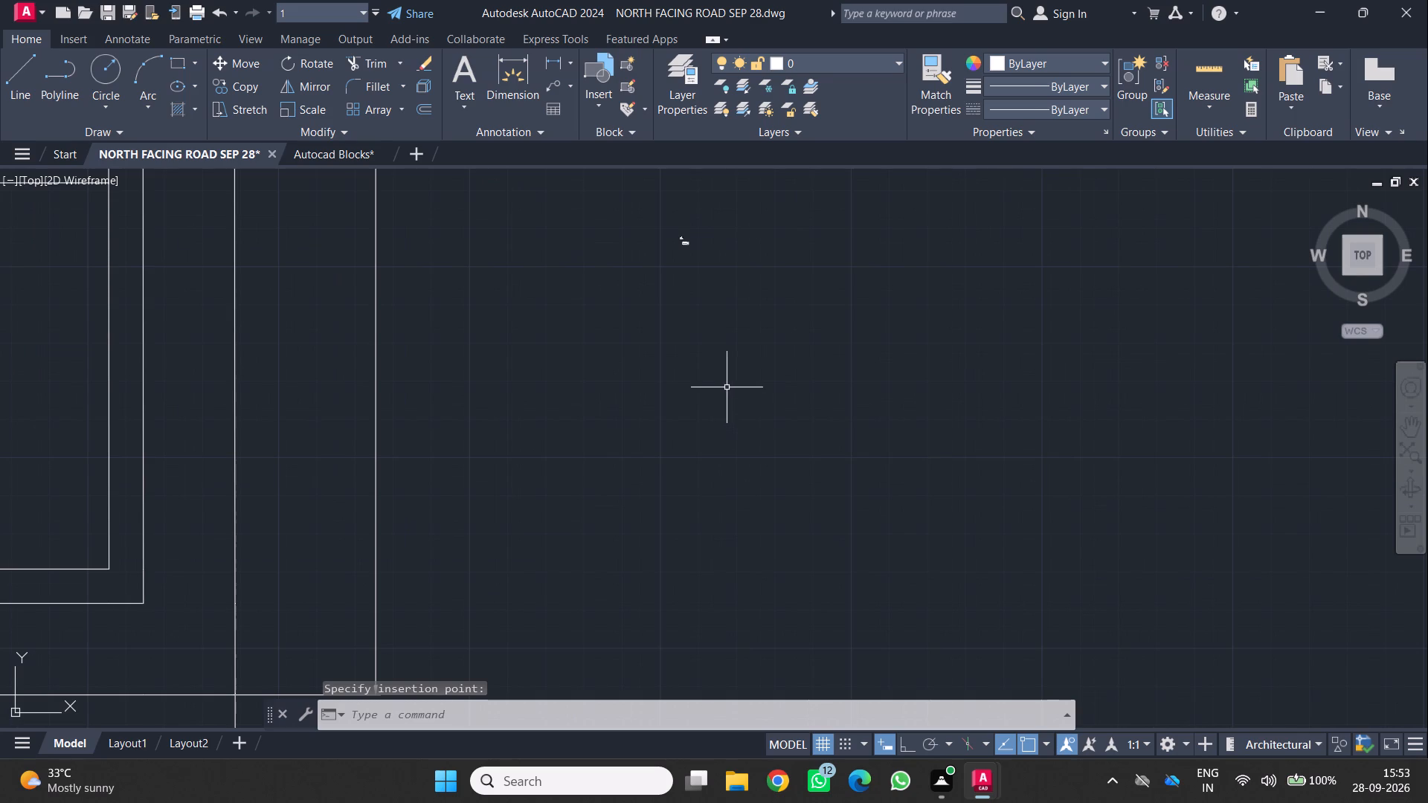
scroll(721, 383, "down", 1)
middle_click_drag(704, 341, 732, 419)
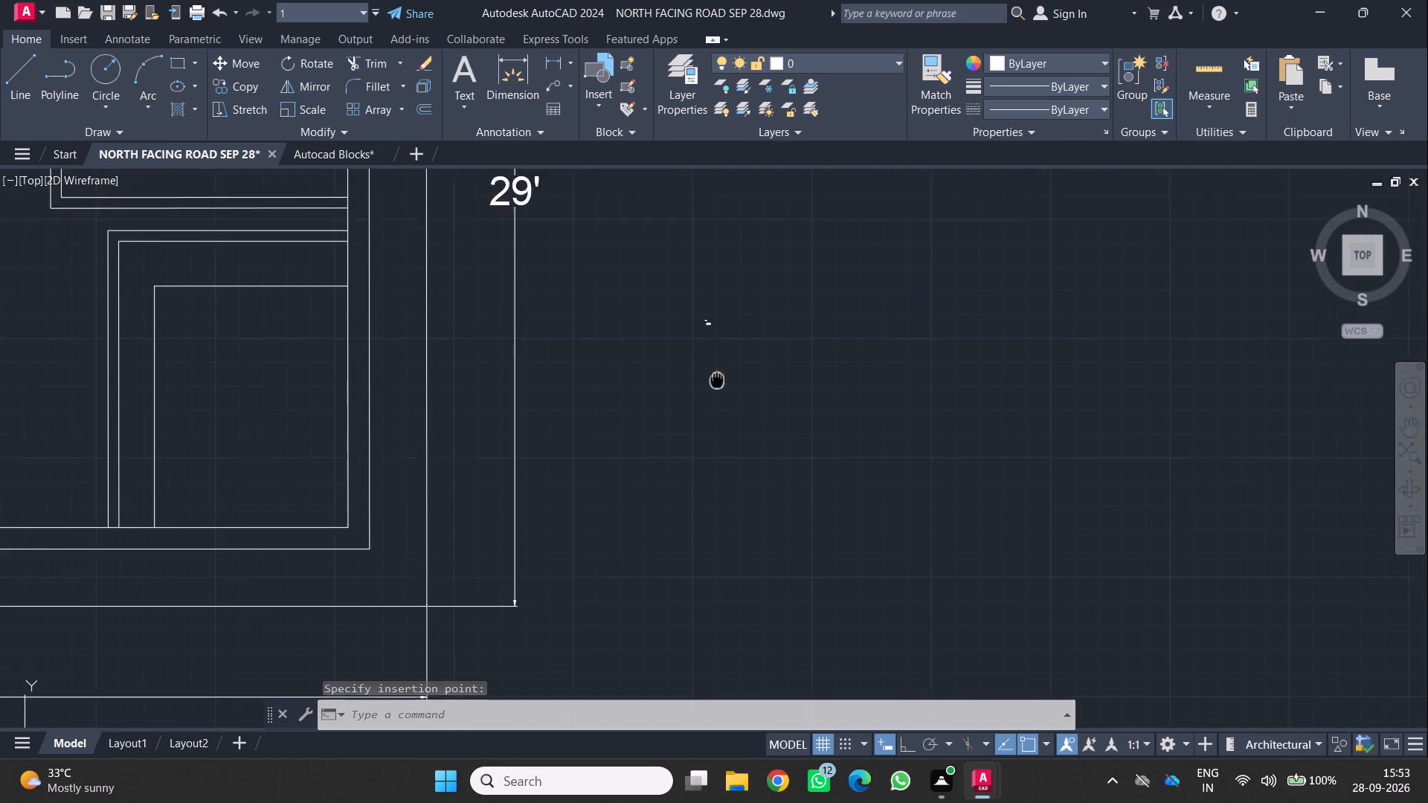
middle_click_drag(732, 419, 738, 426)
left_click(707, 358)
left_click(767, 390)
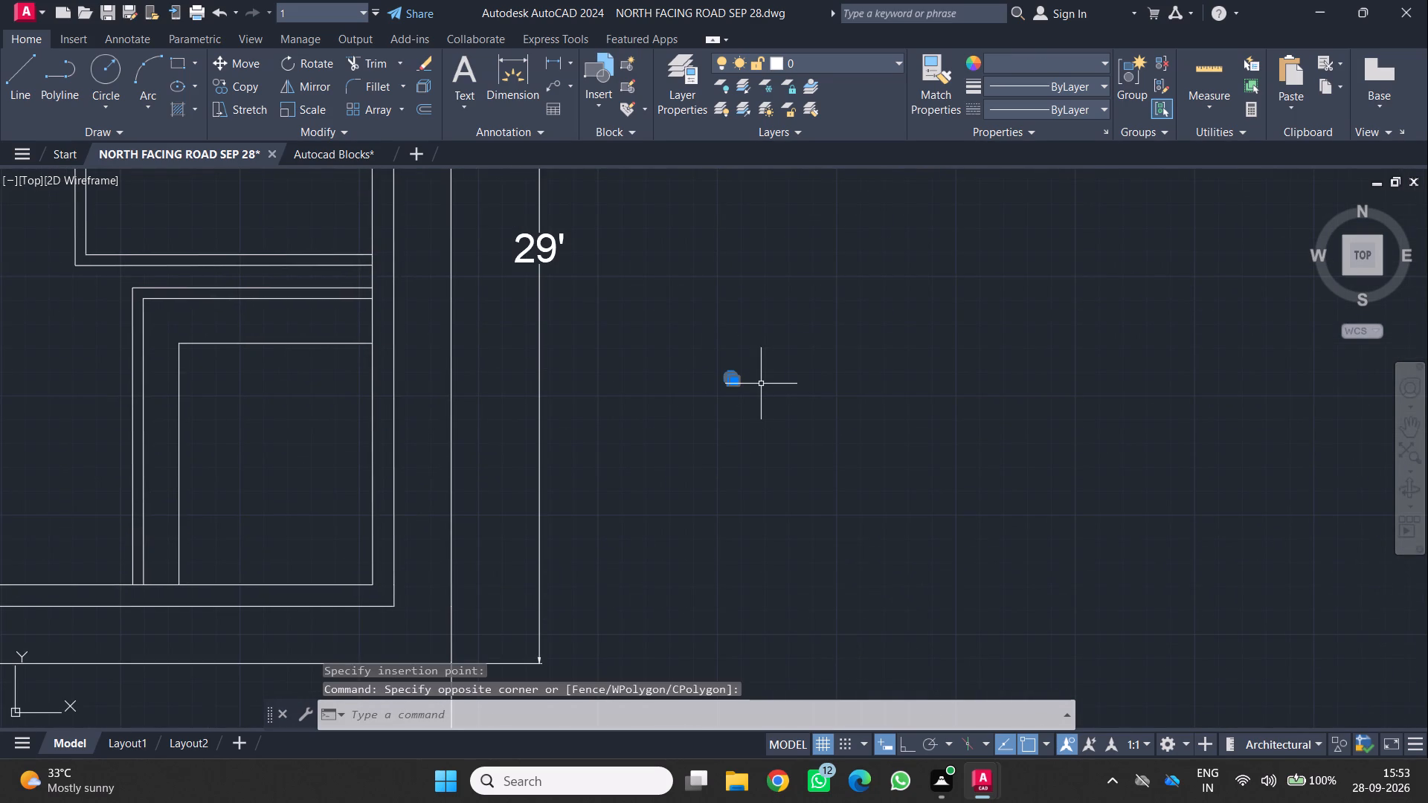
type("SC")
key("Return")
scroll(742, 390, "up", 1)
left_click(721, 372)
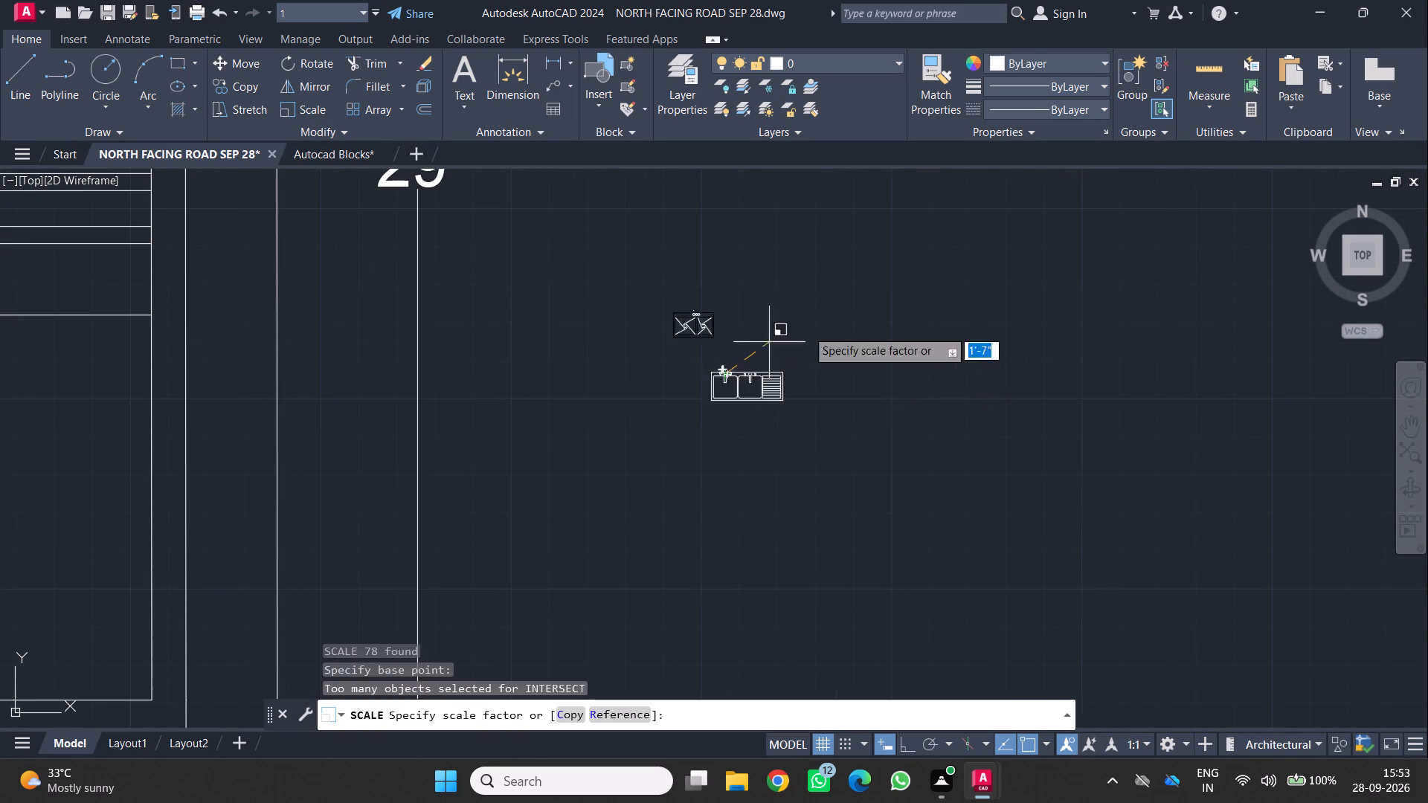
scroll(929, 287, "down", 2)
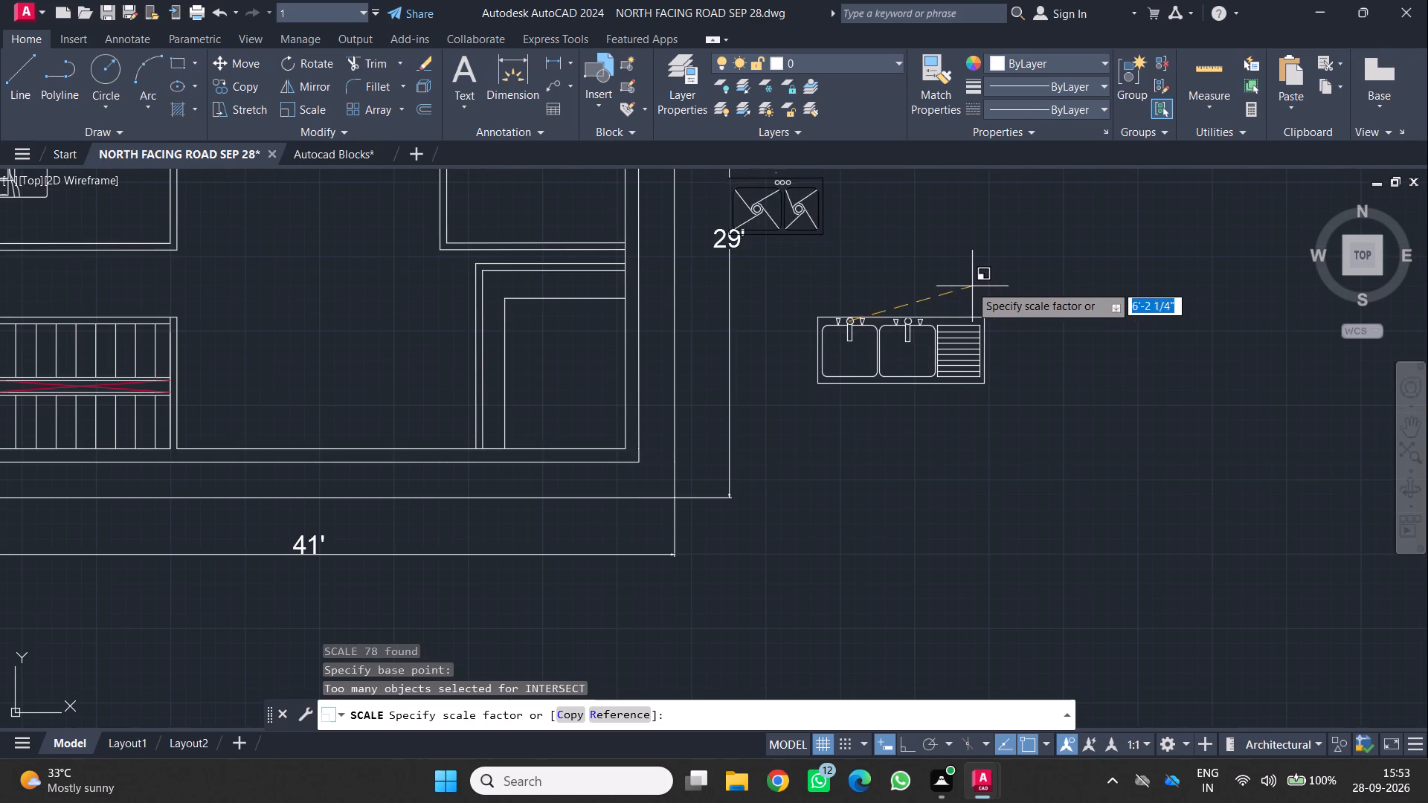
left_click(930, 279)
Scale only the double-bowl sink with drainboard by a factor of about 0.75 from its lower-right corner.
scroll(863, 283, "down", 3)
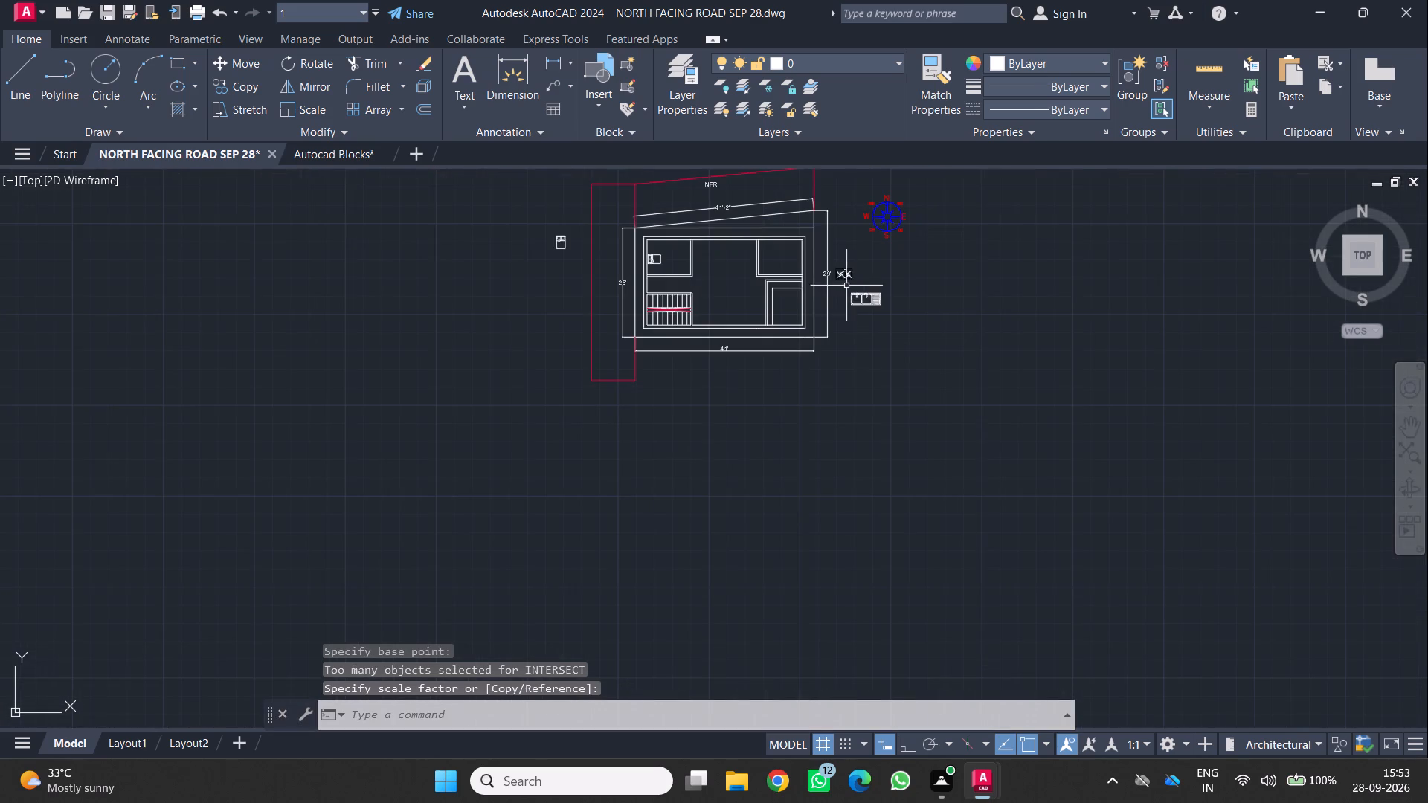
middle_click_drag(817, 282, 579, 355)
middle_click(579, 355)
middle_click(578, 354)
scroll(575, 350, "up", 2)
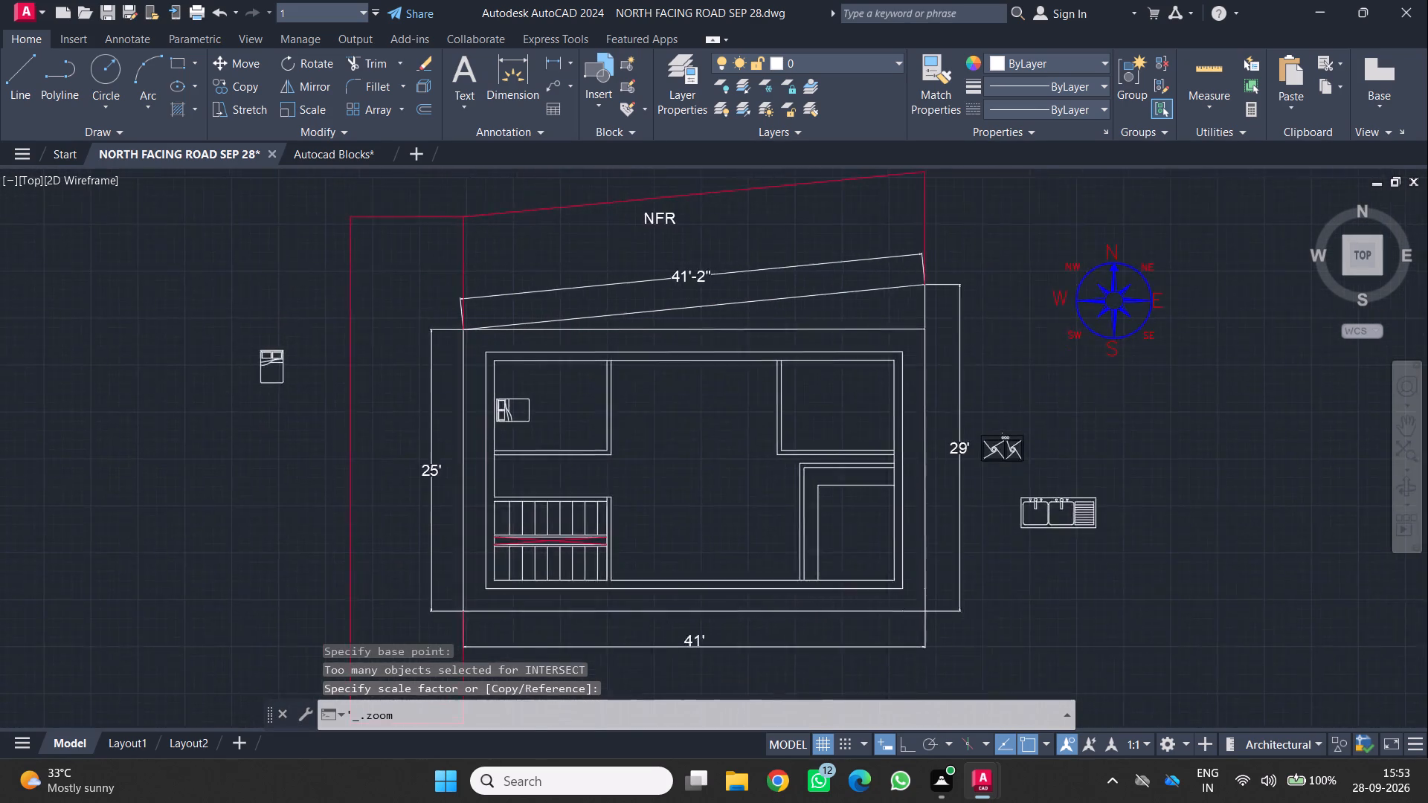
scroll(710, 450, "down", 1)
middle_click_drag(710, 450, 506, 358)
scroll(548, 378, "down", 2)
middle_click_drag(551, 380, 454, 358)
scroll(616, 391, "up", 1)
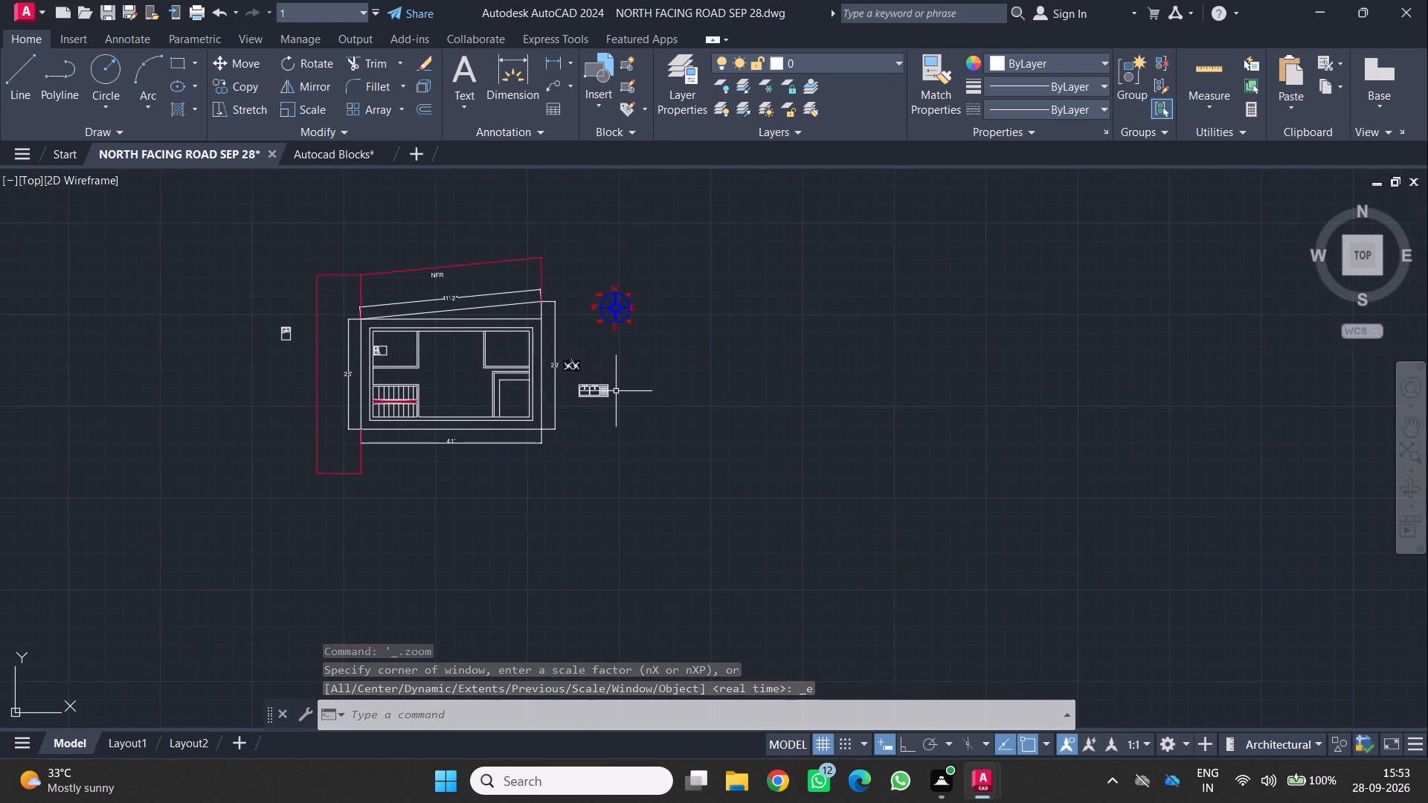
scroll(616, 391, "up", 1)
left_click(511, 369)
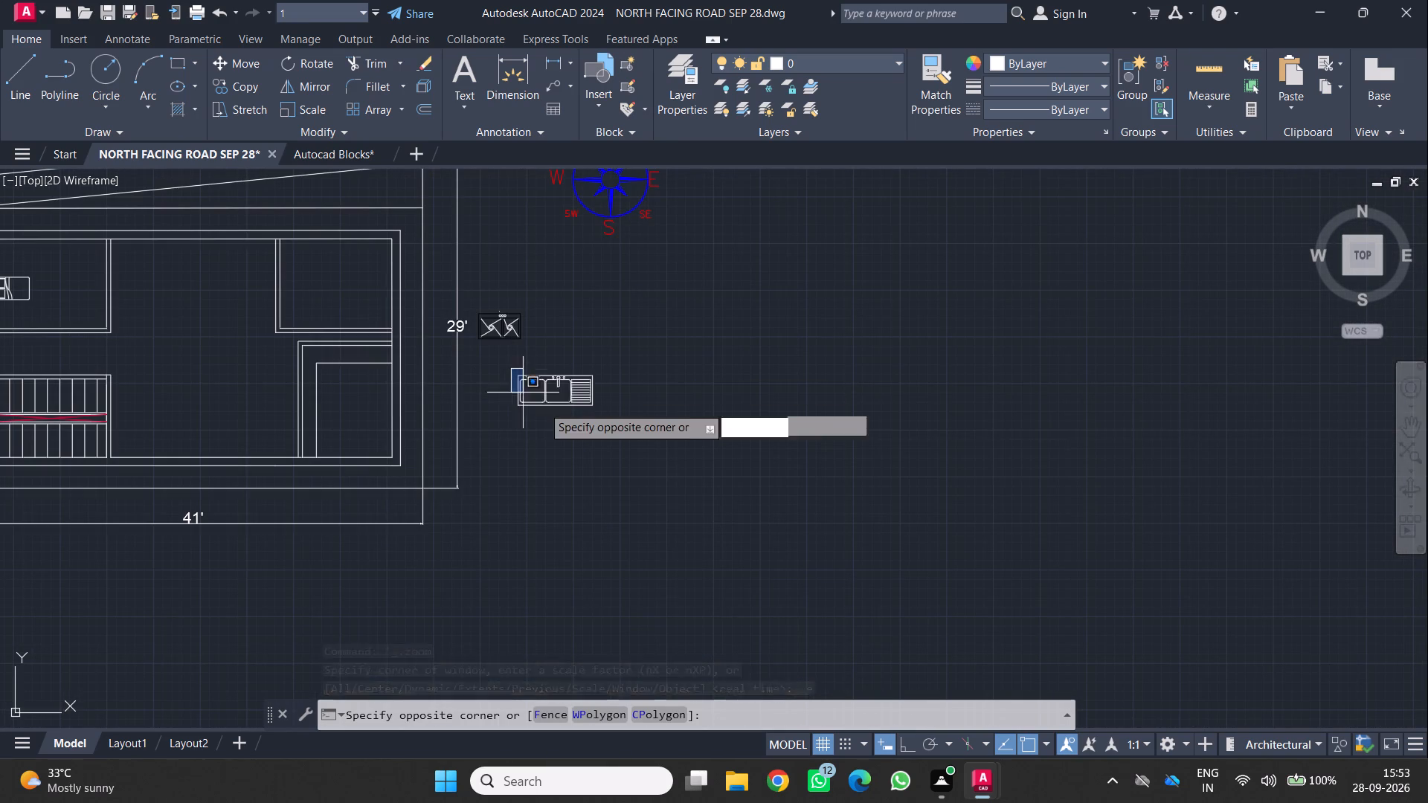
left_click(613, 419)
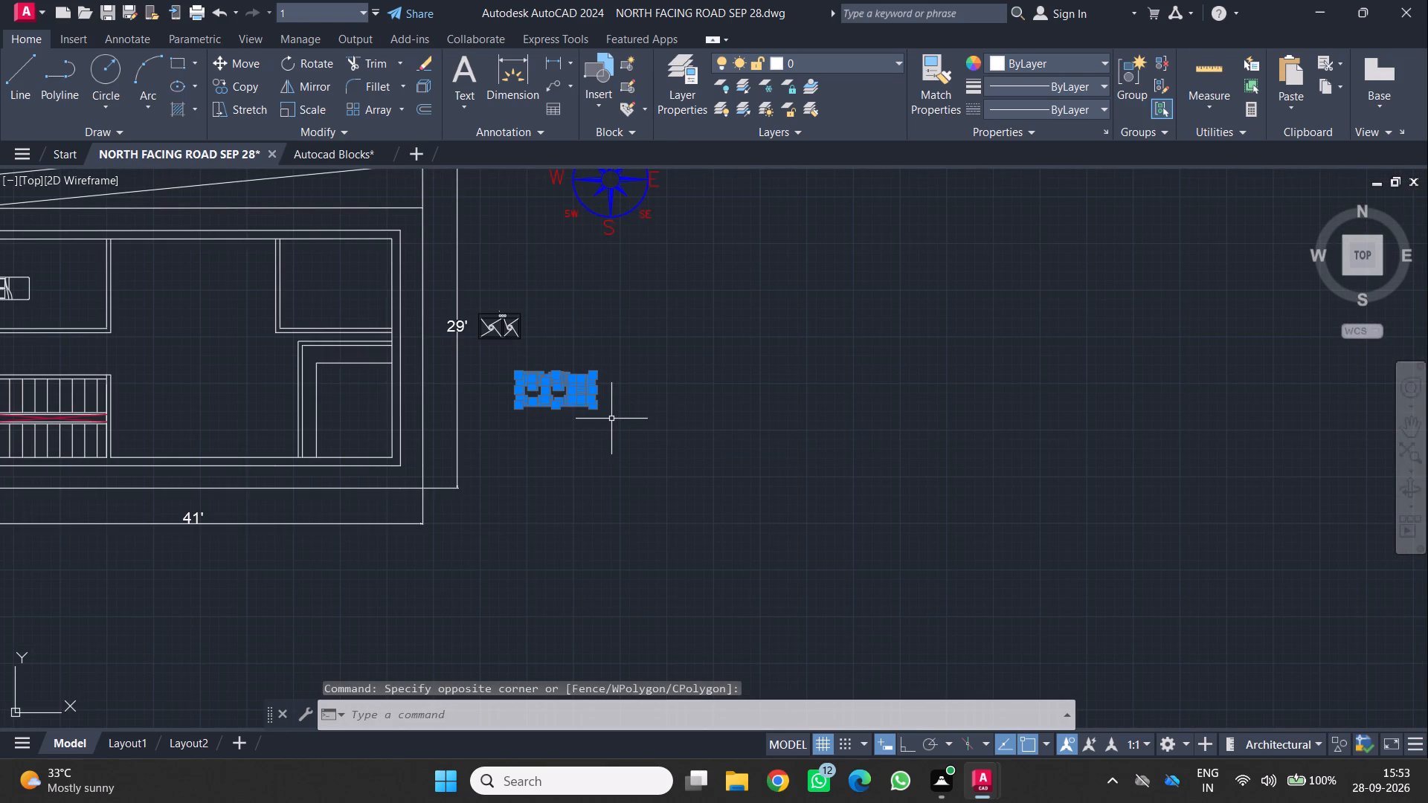
type("SC")
key("Return")
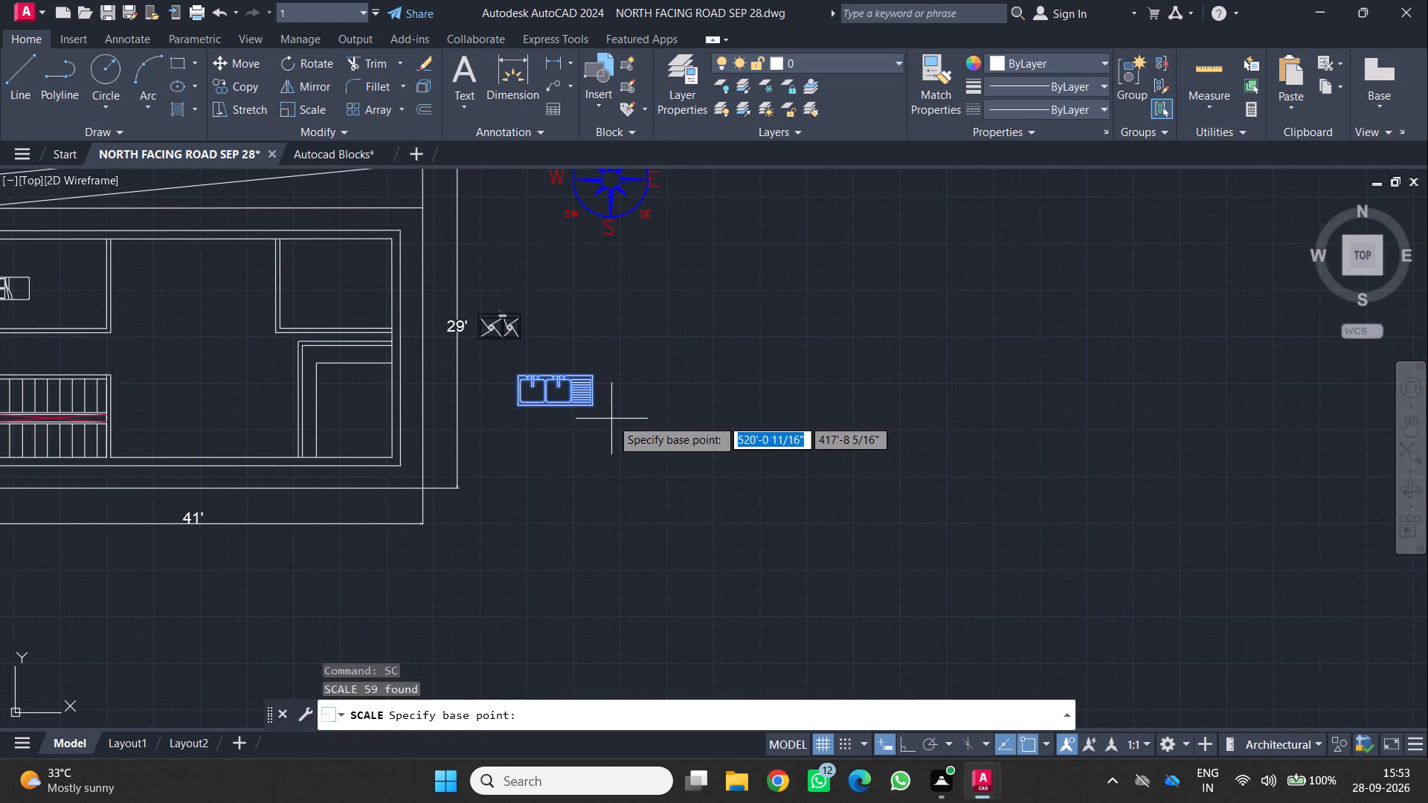
scroll(605, 418, "up", 1)
left_click(590, 401)
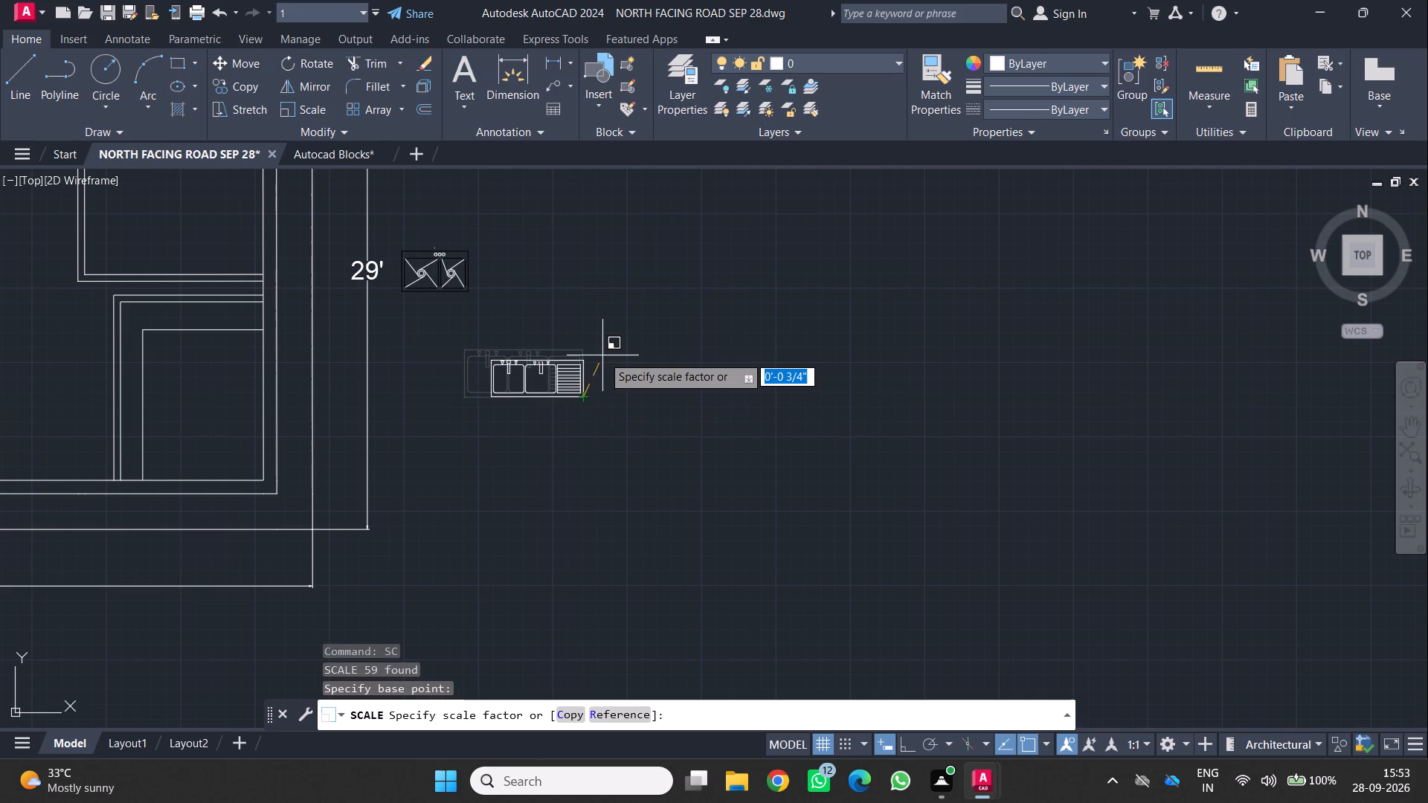
left_click(605, 359)
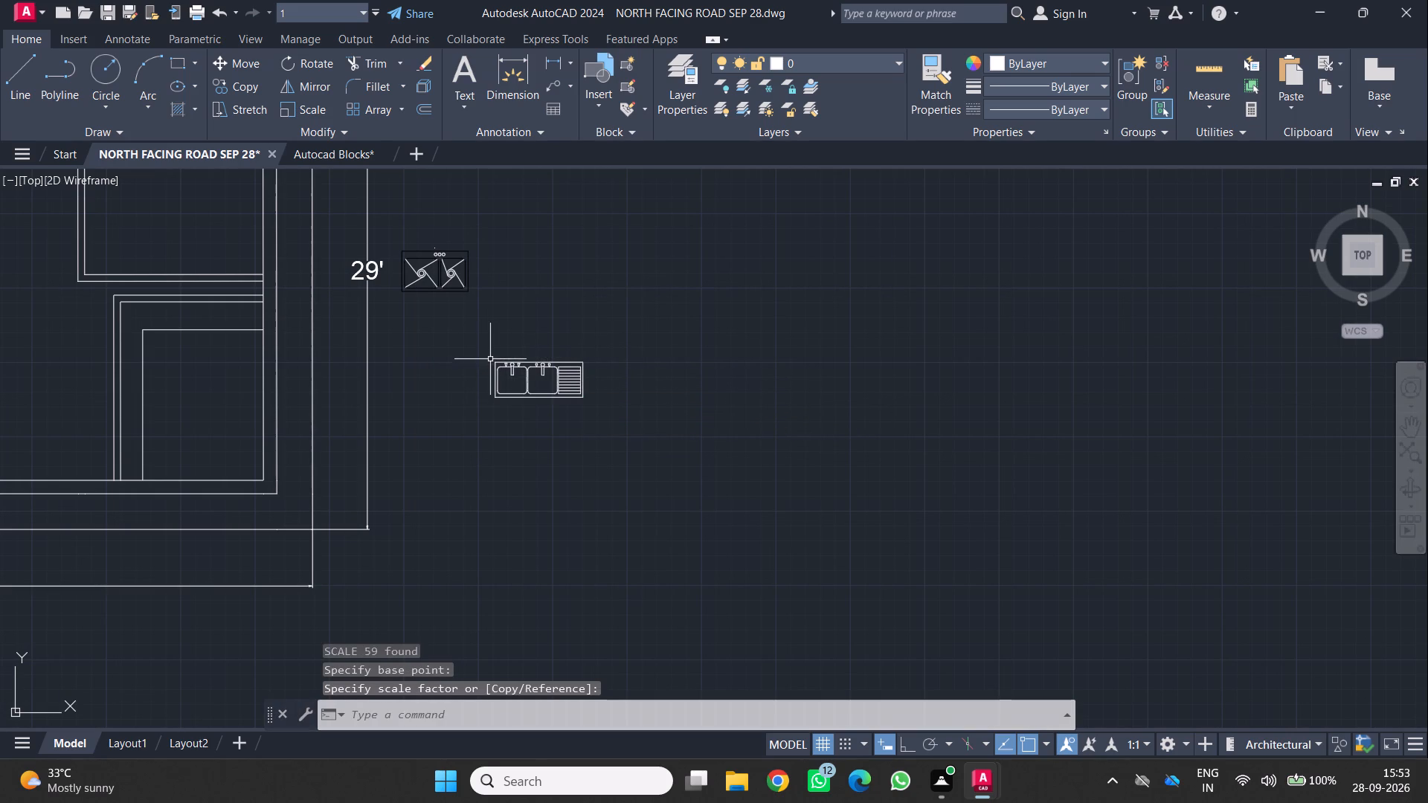
Move the double-bowl sink with drainboard from east of the plan into the southeast room, just south of its north counter.
left_click(483, 355)
left_click(596, 416)
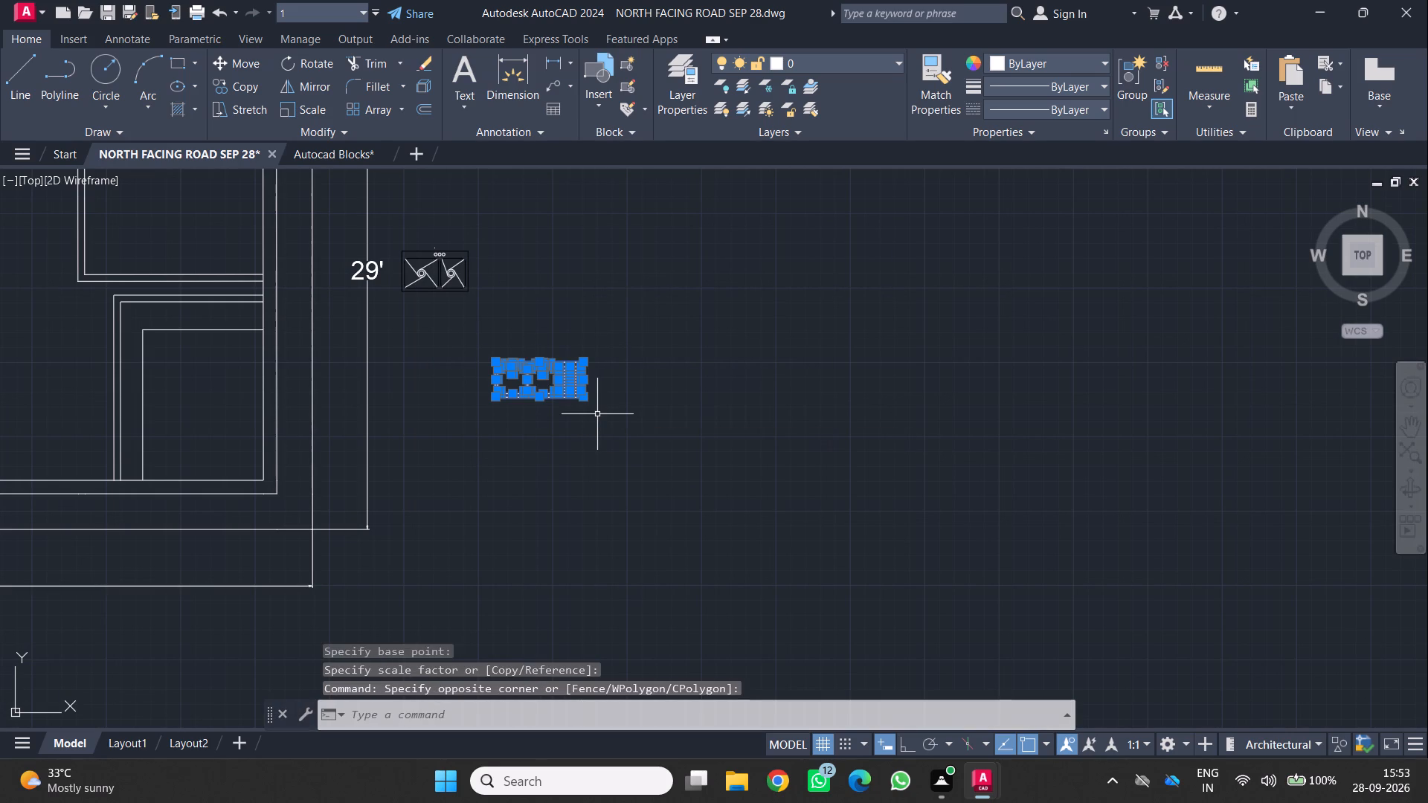
key("m")
key("Return")
scroll(587, 408, "up", 2)
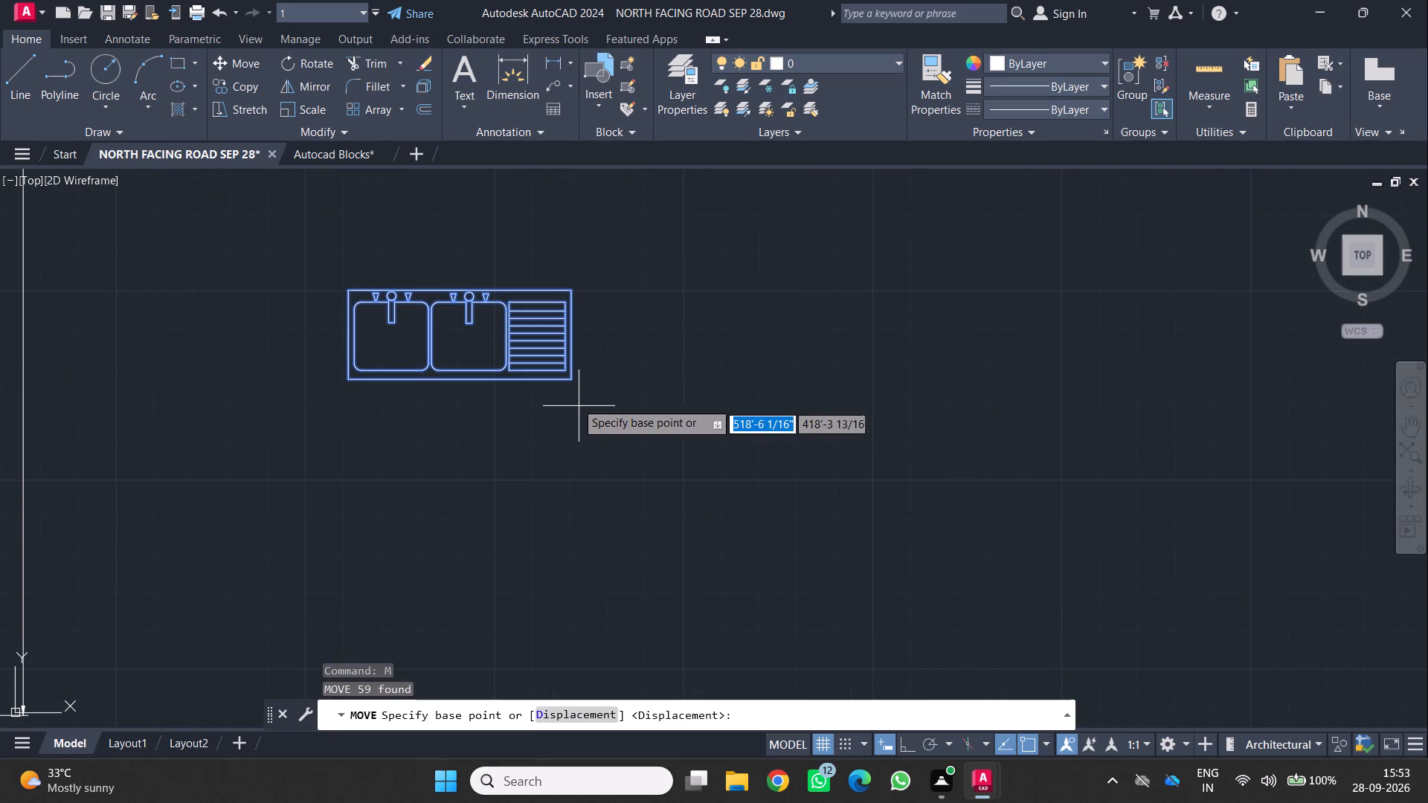
left_click(571, 381)
scroll(566, 384, "down", 3)
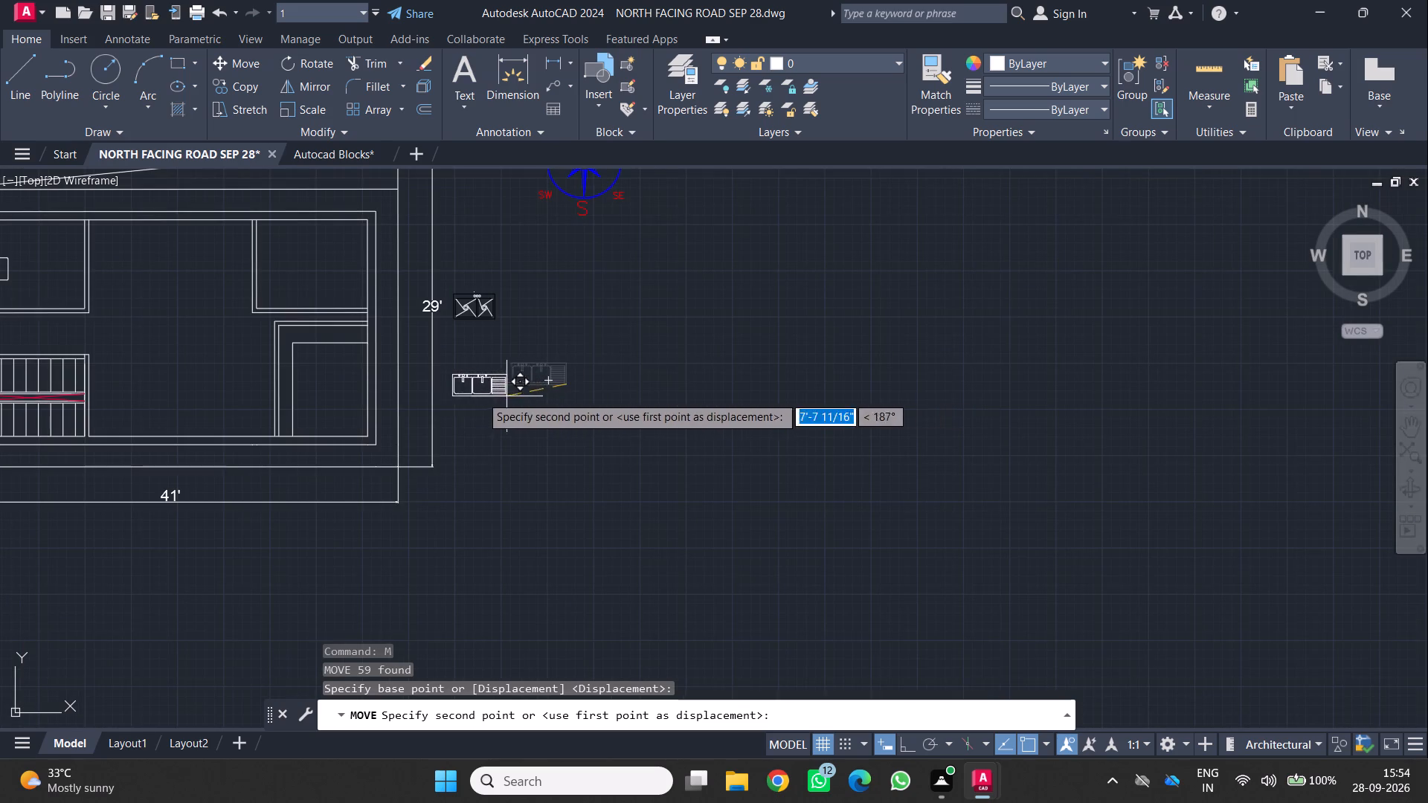
scroll(390, 375, "up", 1)
middle_click_drag(386, 373, 692, 558)
scroll(666, 546, "up", 1)
scroll(596, 499, "up", 1)
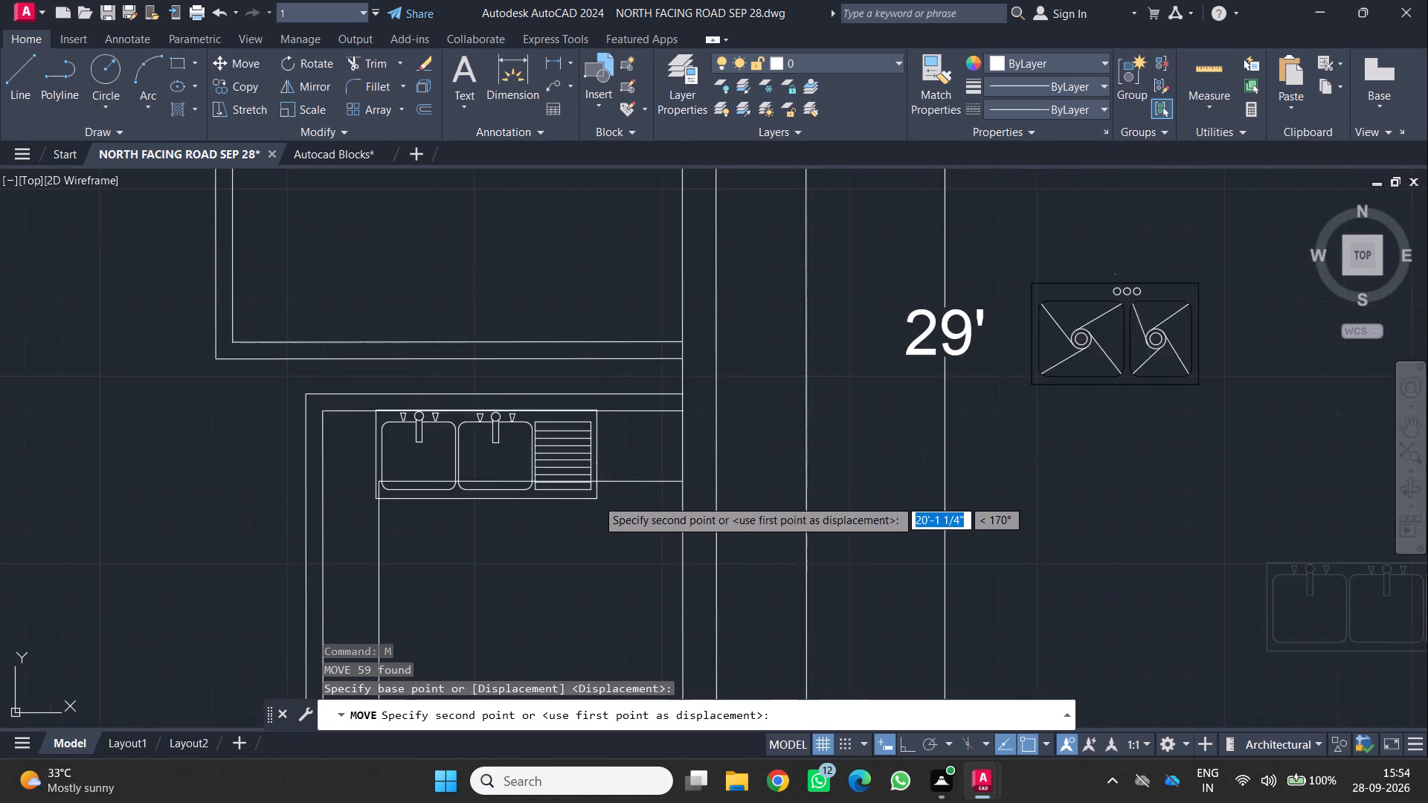
scroll(596, 499, "up", 1)
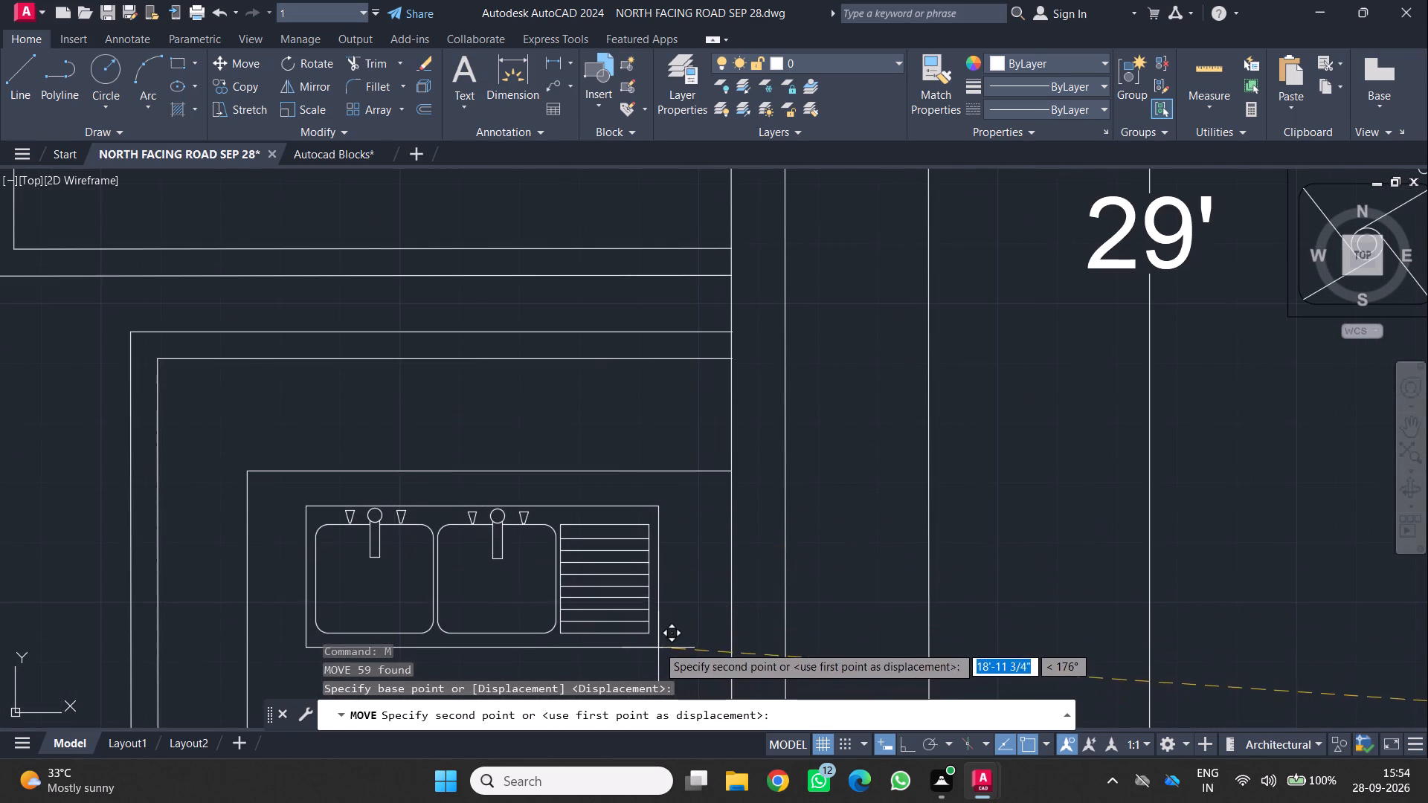
left_click(657, 645)
scroll(656, 642, "down", 2)
middle_click_drag(653, 641, 636, 501)
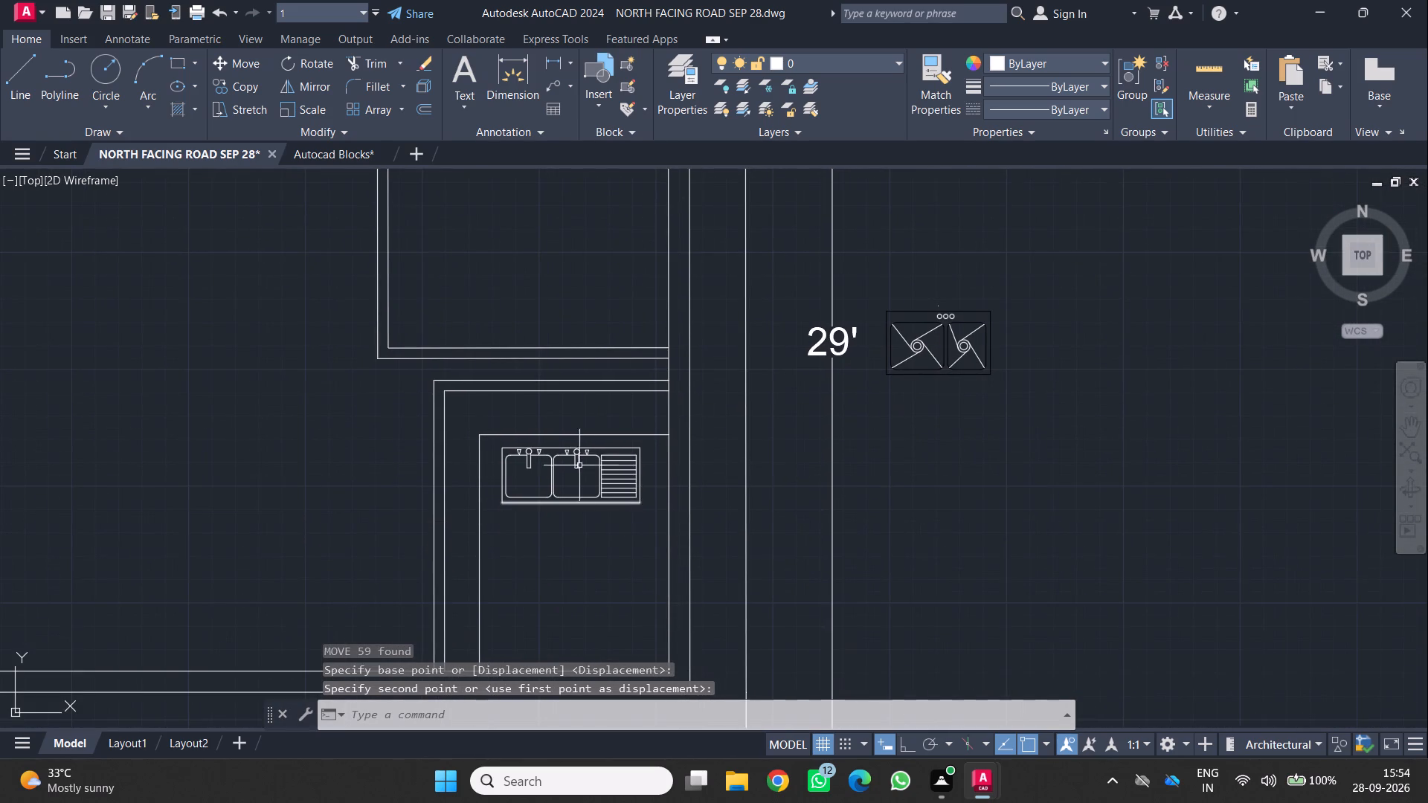
Scale the double-bowl sink by a factor of about 0.5 from its lower-right corner.
left_click(496, 442)
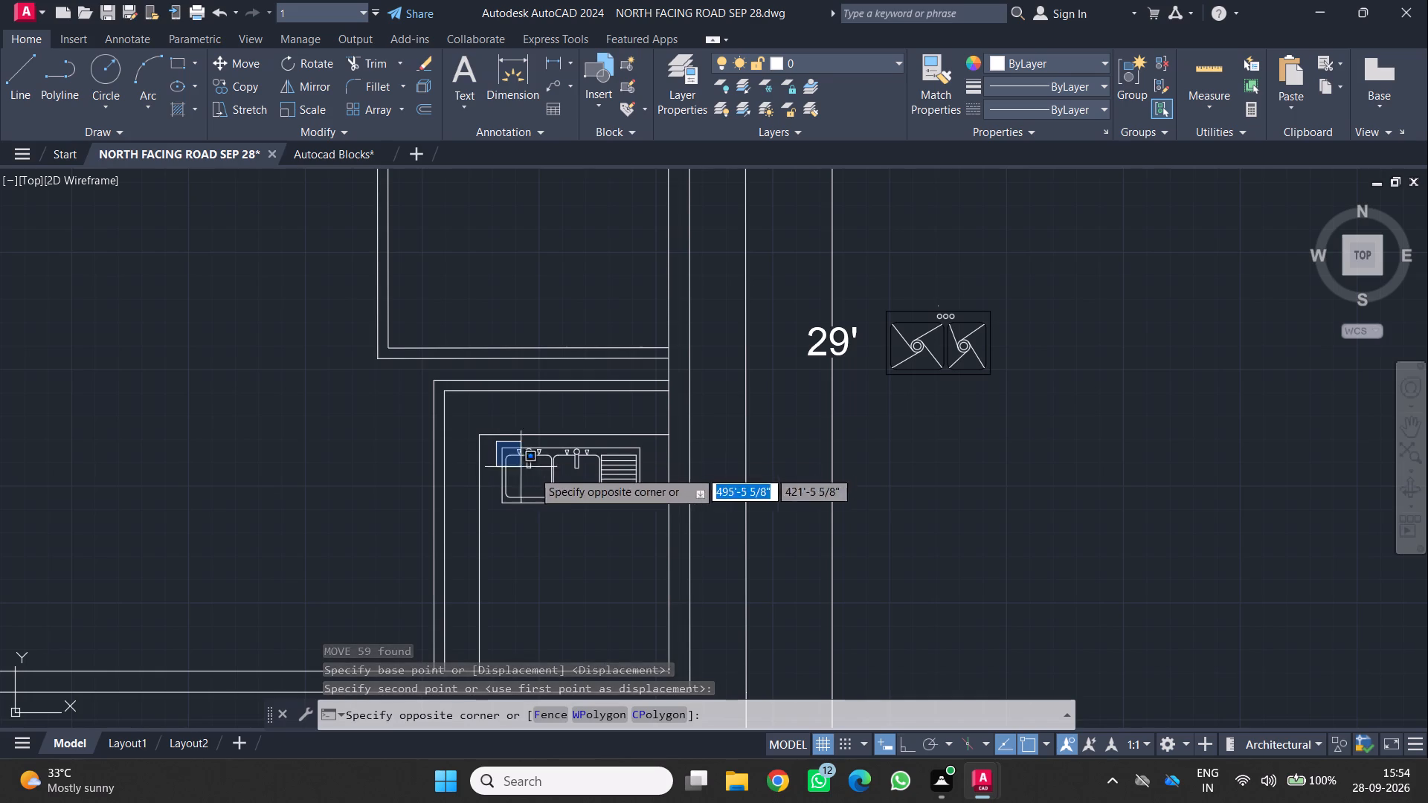
left_click(644, 513)
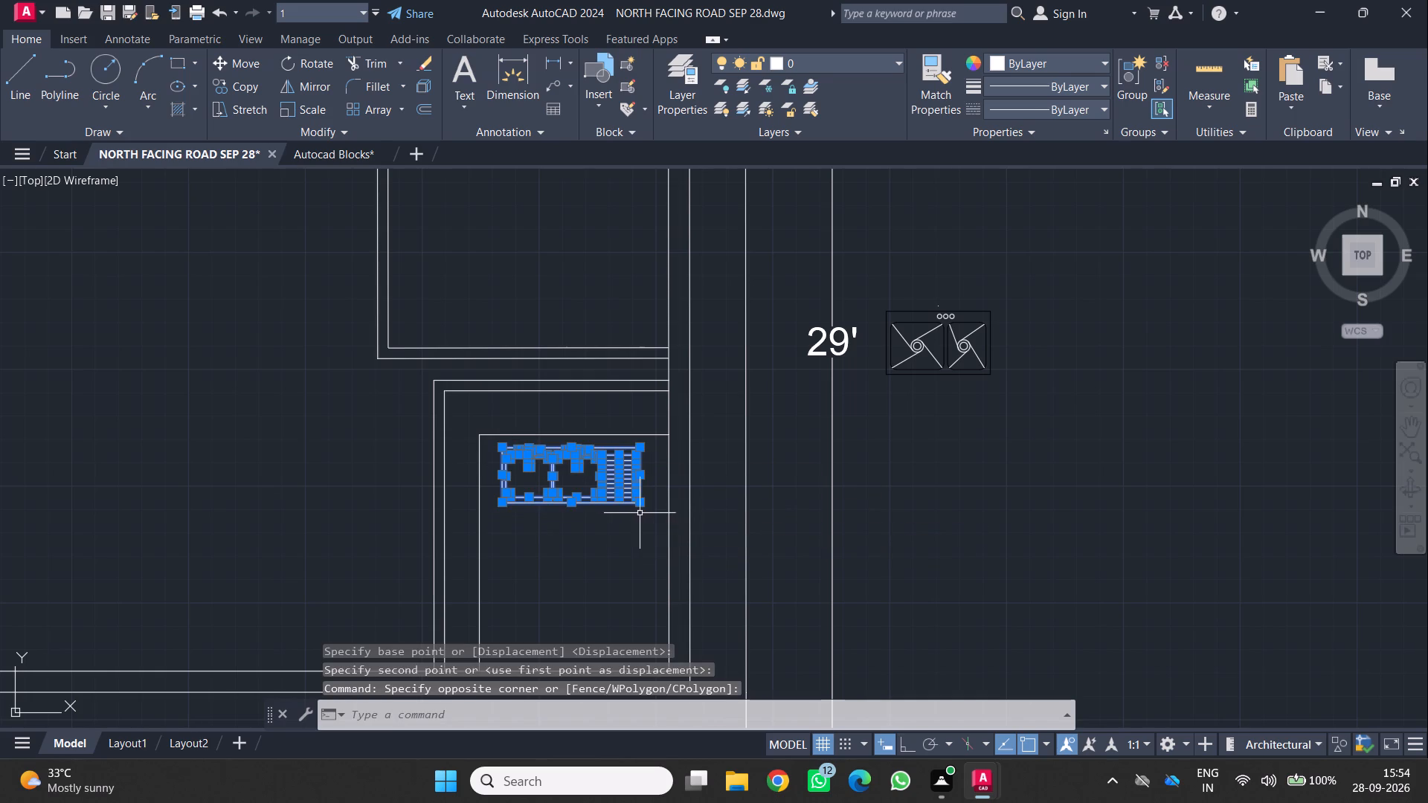
type("SC")
key("Return")
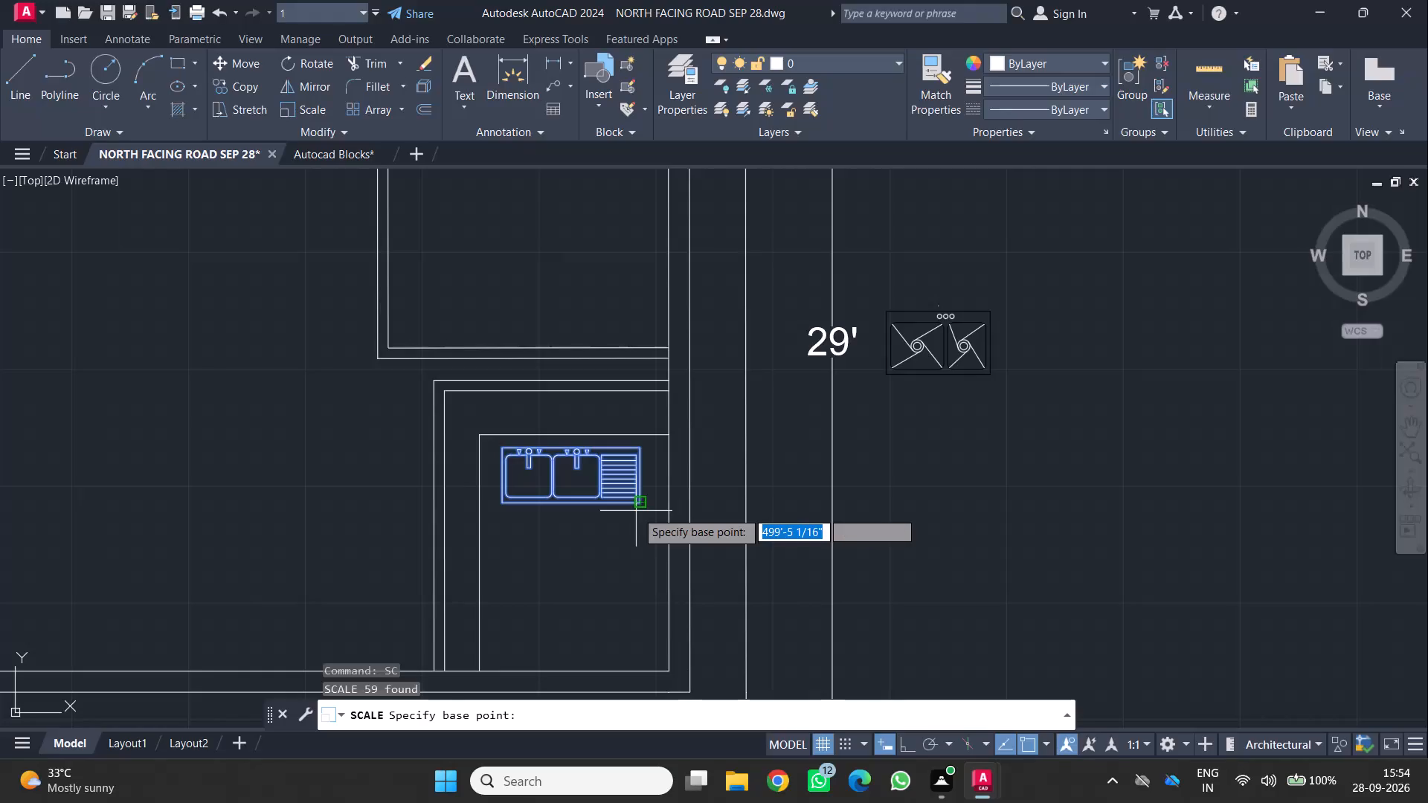
left_click(635, 506)
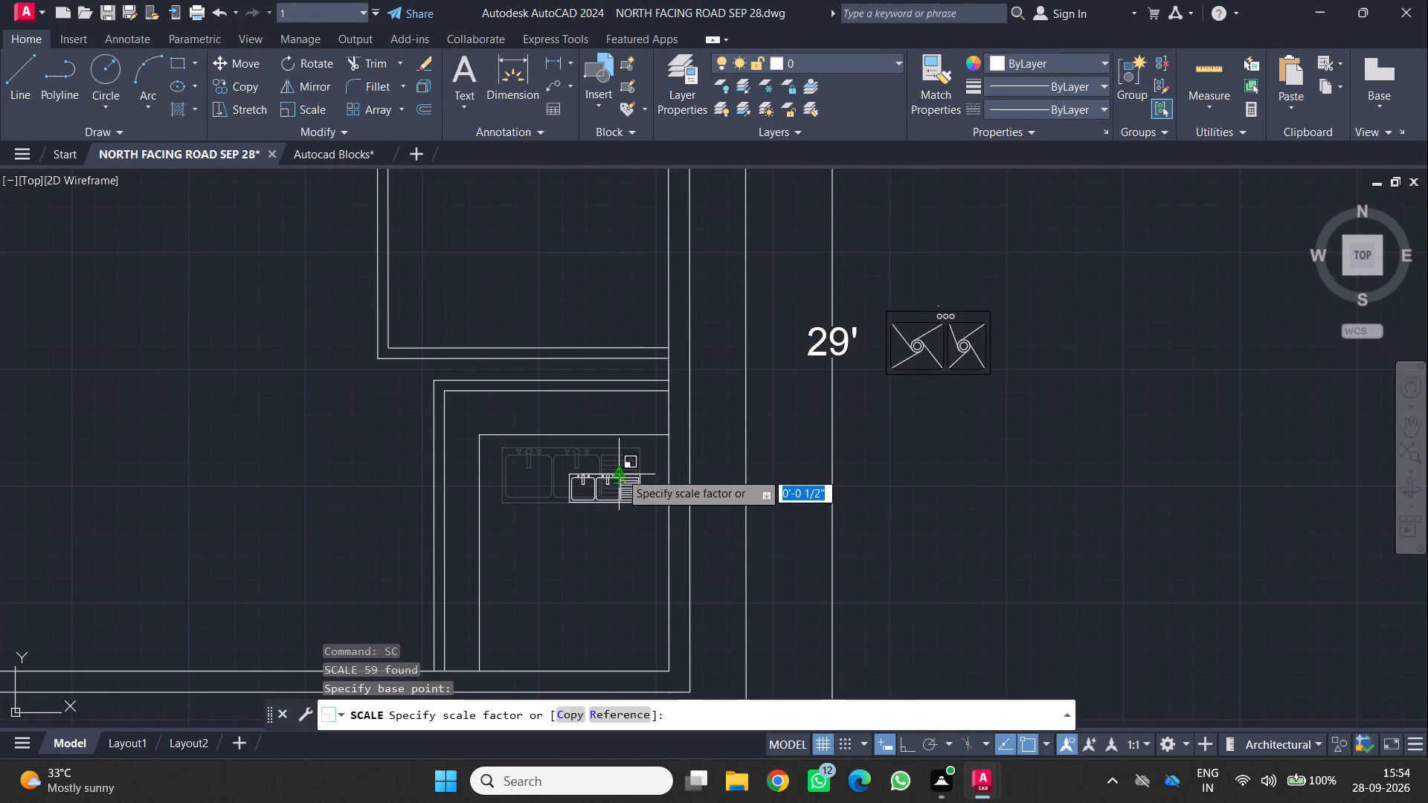
left_click(620, 472)
Move the reduced sink by its lower-right corner onto the north counter strip, near the strip's west end.
left_click(554, 463)
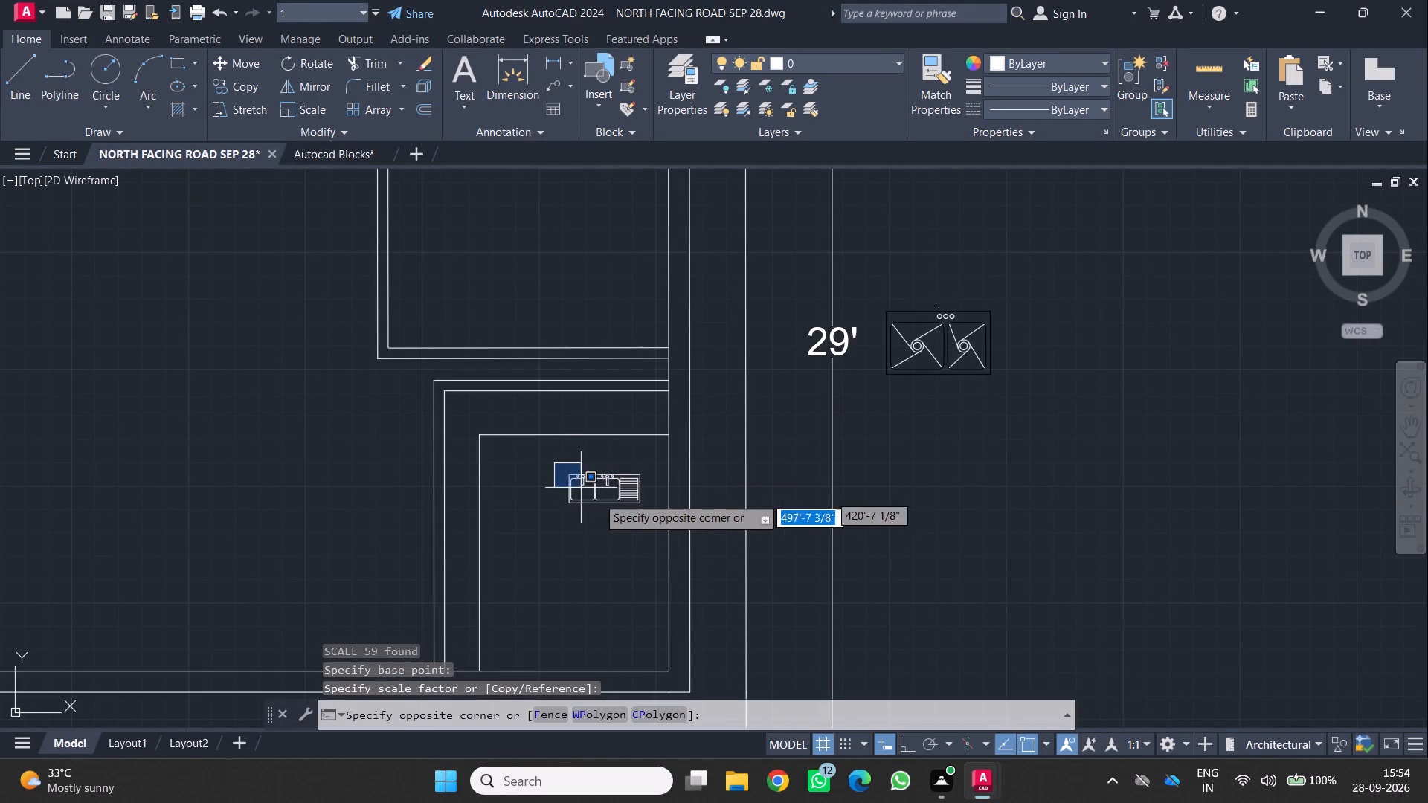
left_click(645, 520)
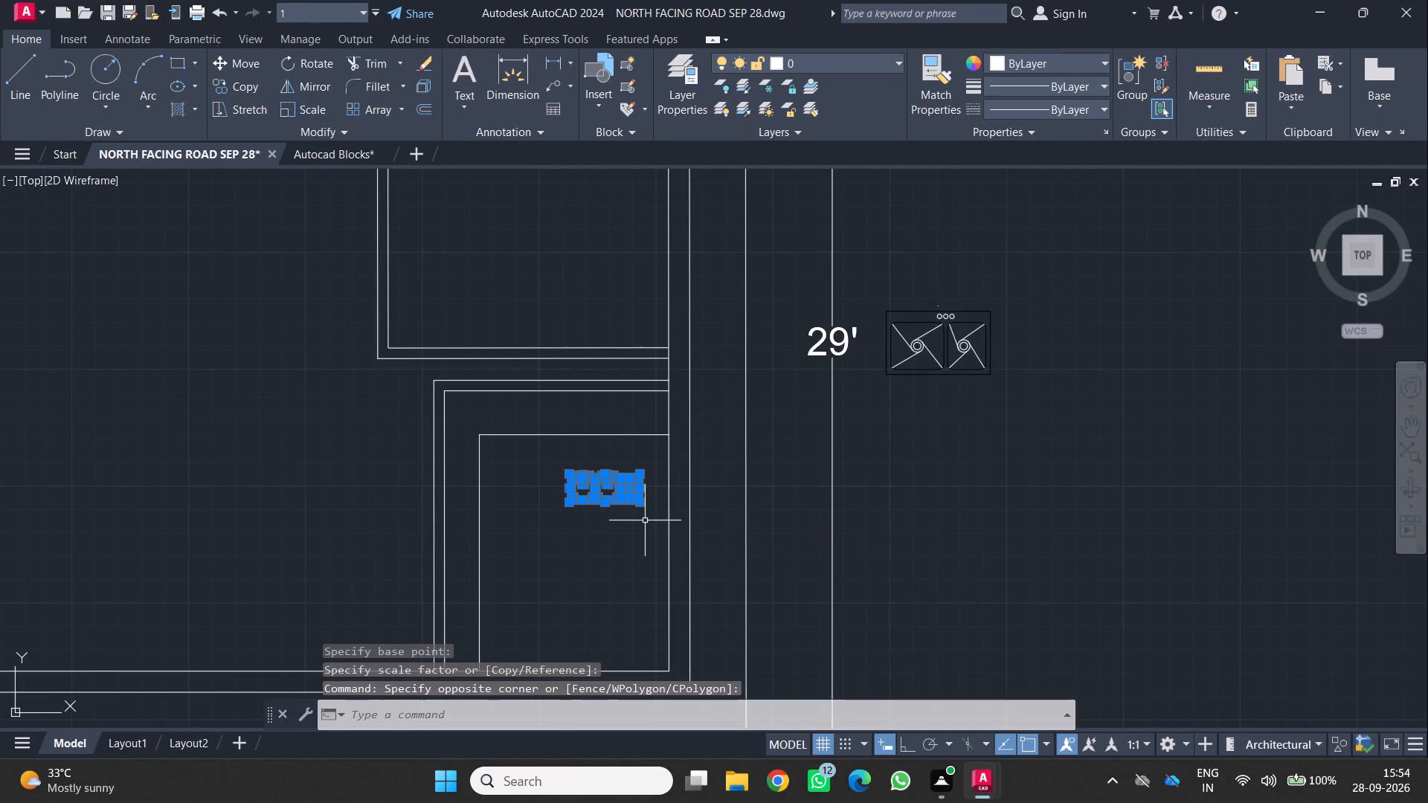
key("m")
key("Return")
left_click(643, 503)
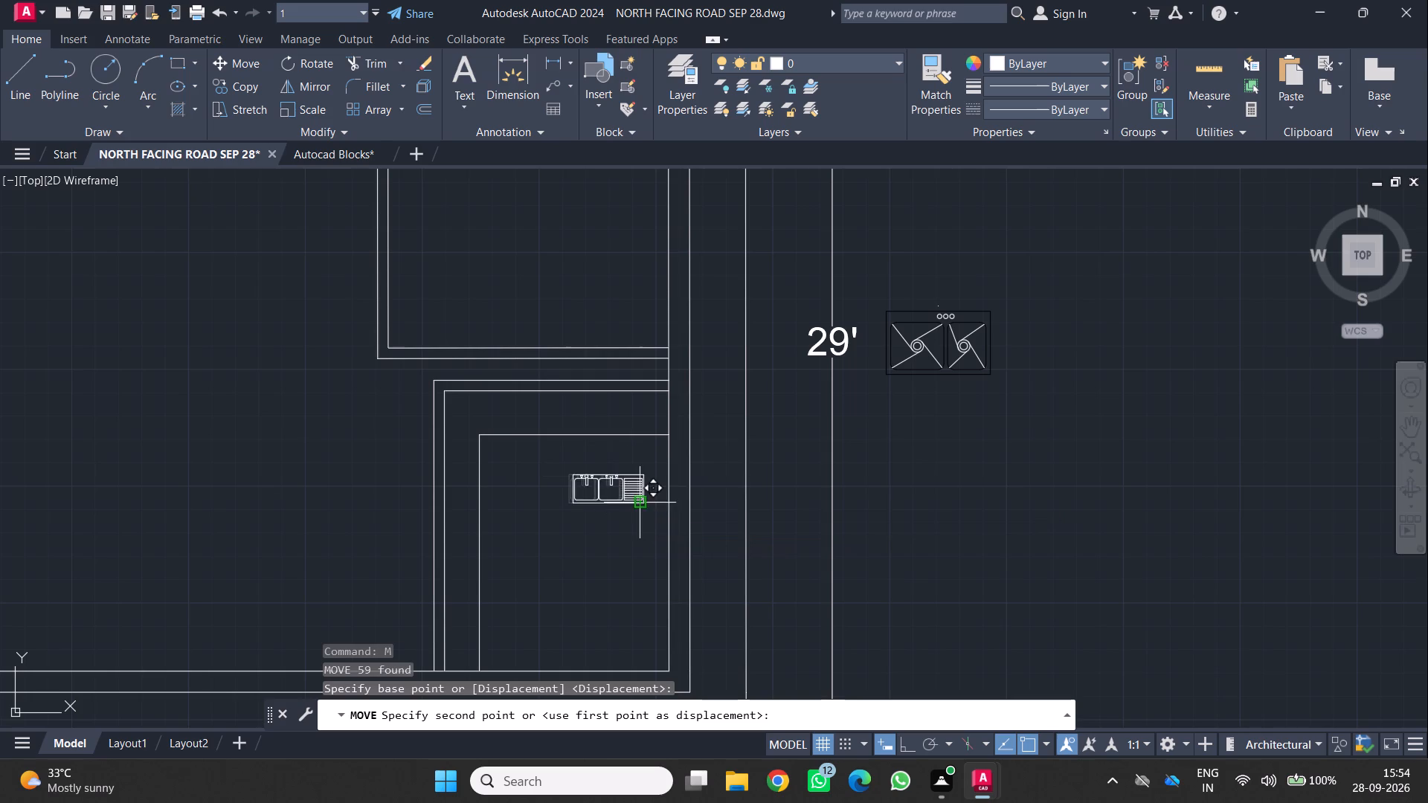
scroll(543, 426, "up", 2)
left_click(543, 426)
scroll(660, 419, "down", 2)
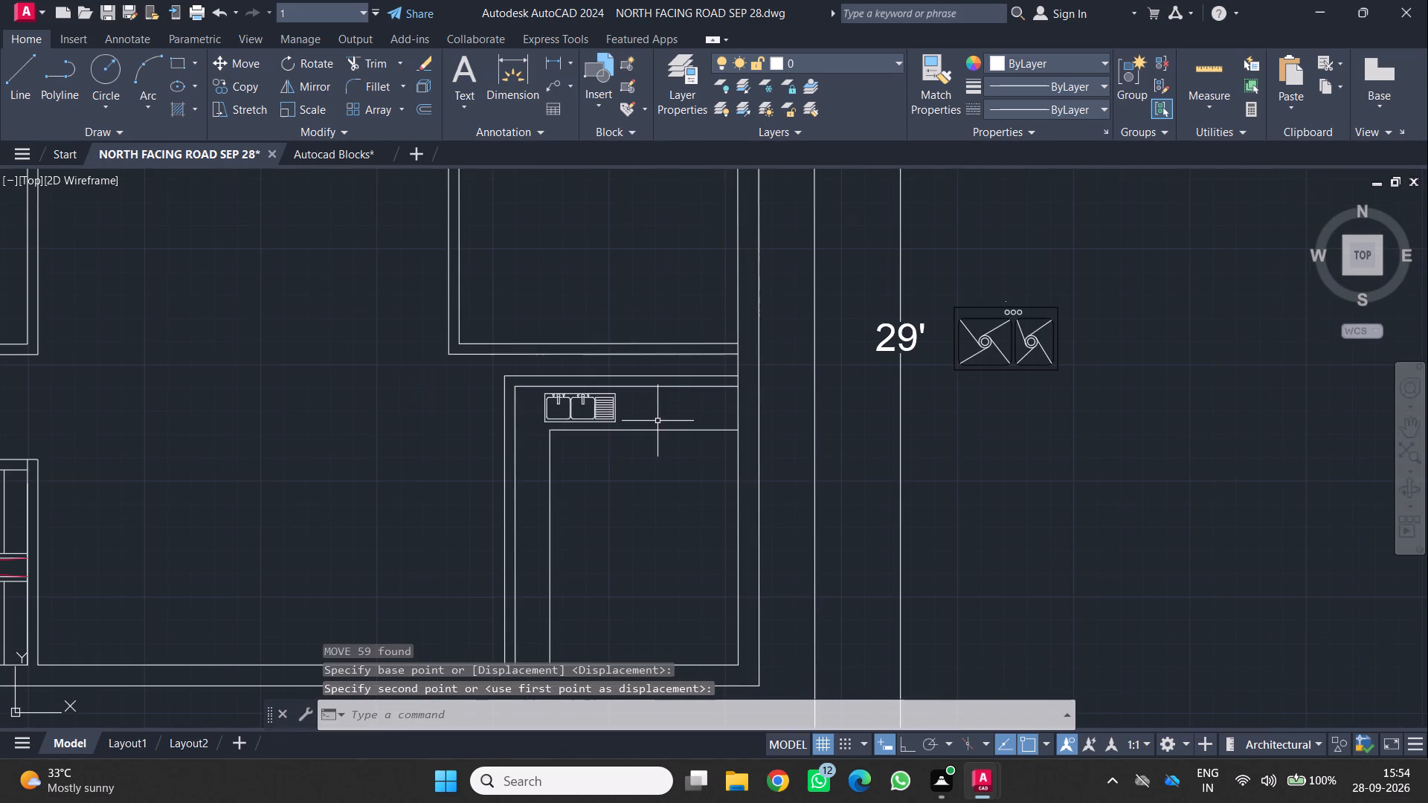
Scale down the two-burner stove east of the plan from its lower-right corner, making it slightly narrower than the sink.
middle_click_drag(657, 421, 570, 457)
scroll(570, 457, "down", 1)
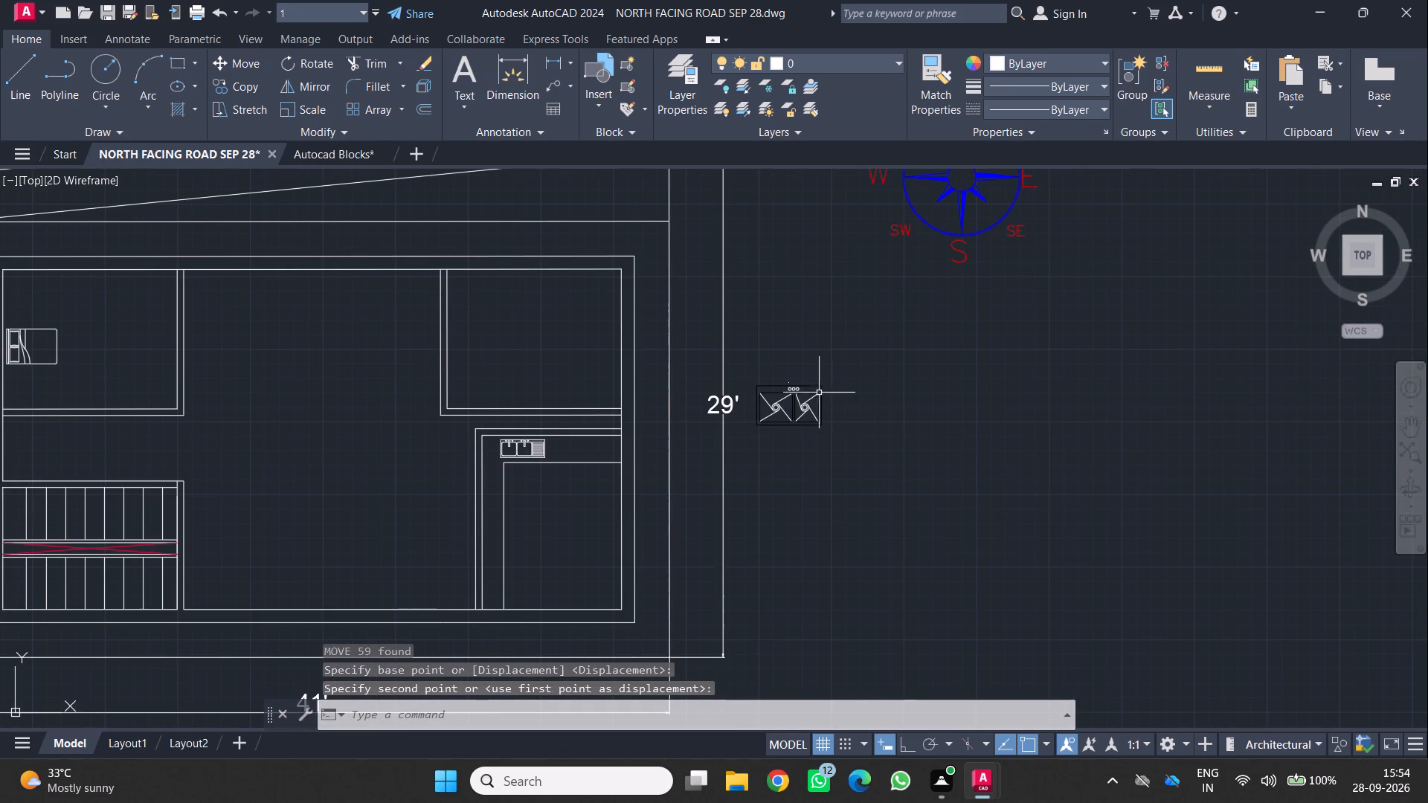
left_click(751, 376)
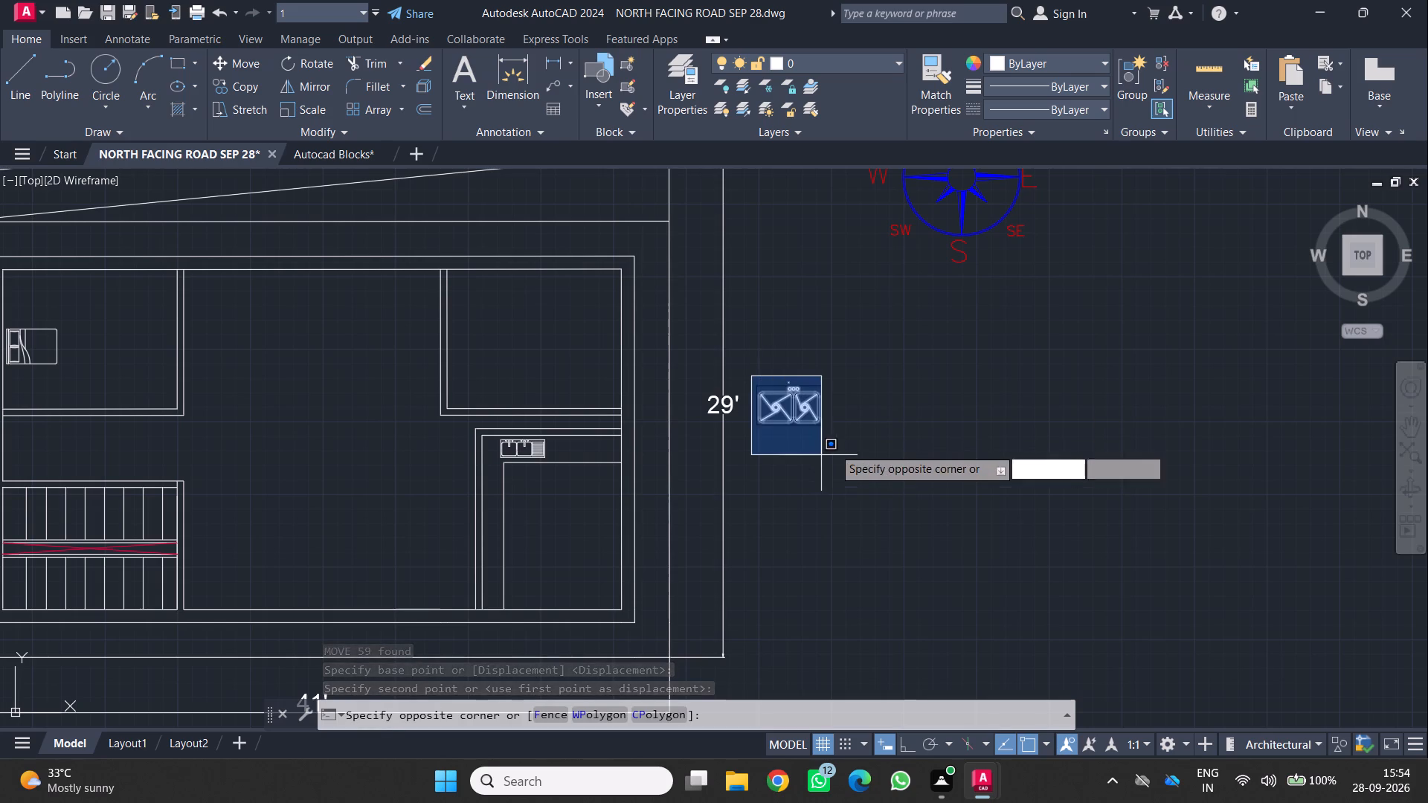
left_click(834, 441)
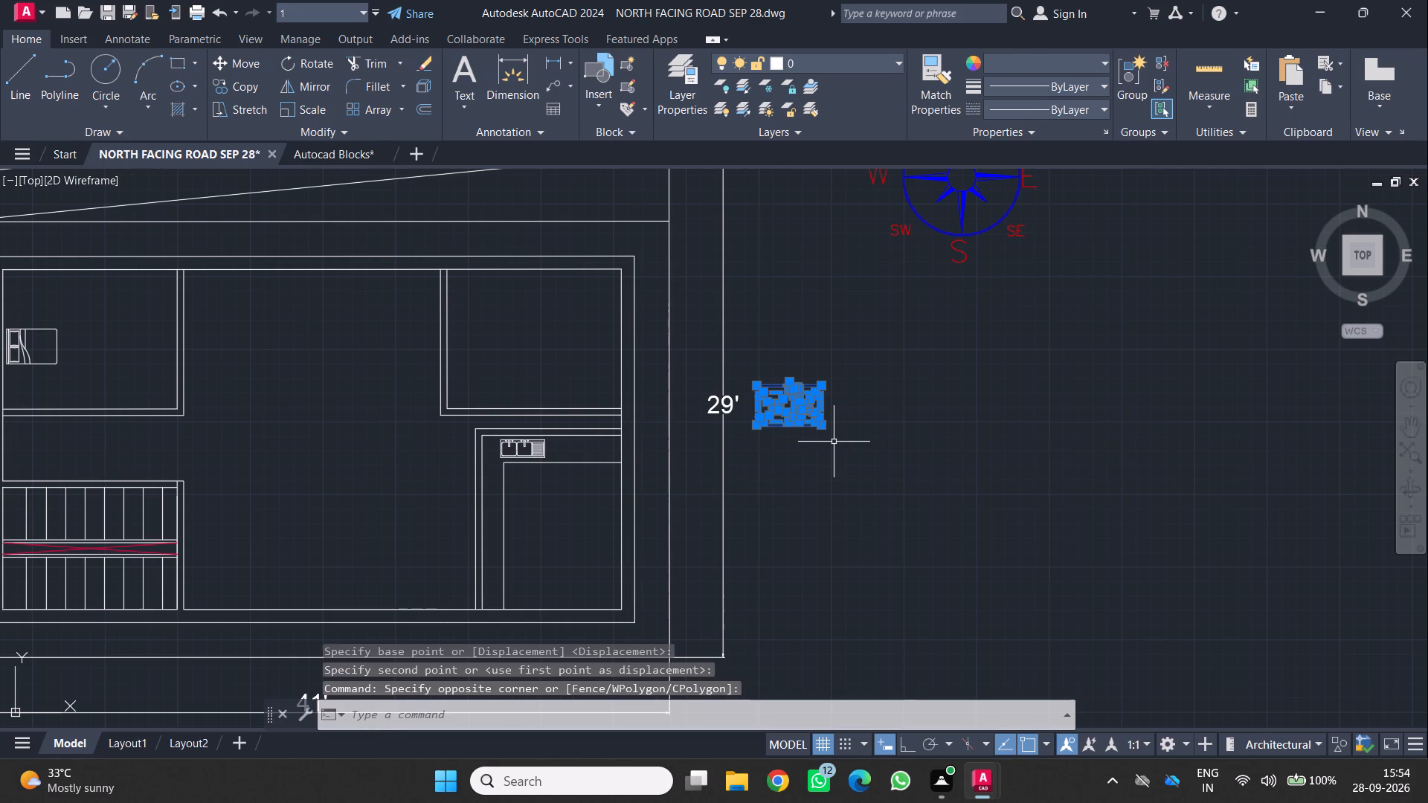
type("SC")
key("Return")
scroll(834, 442, "up", 2)
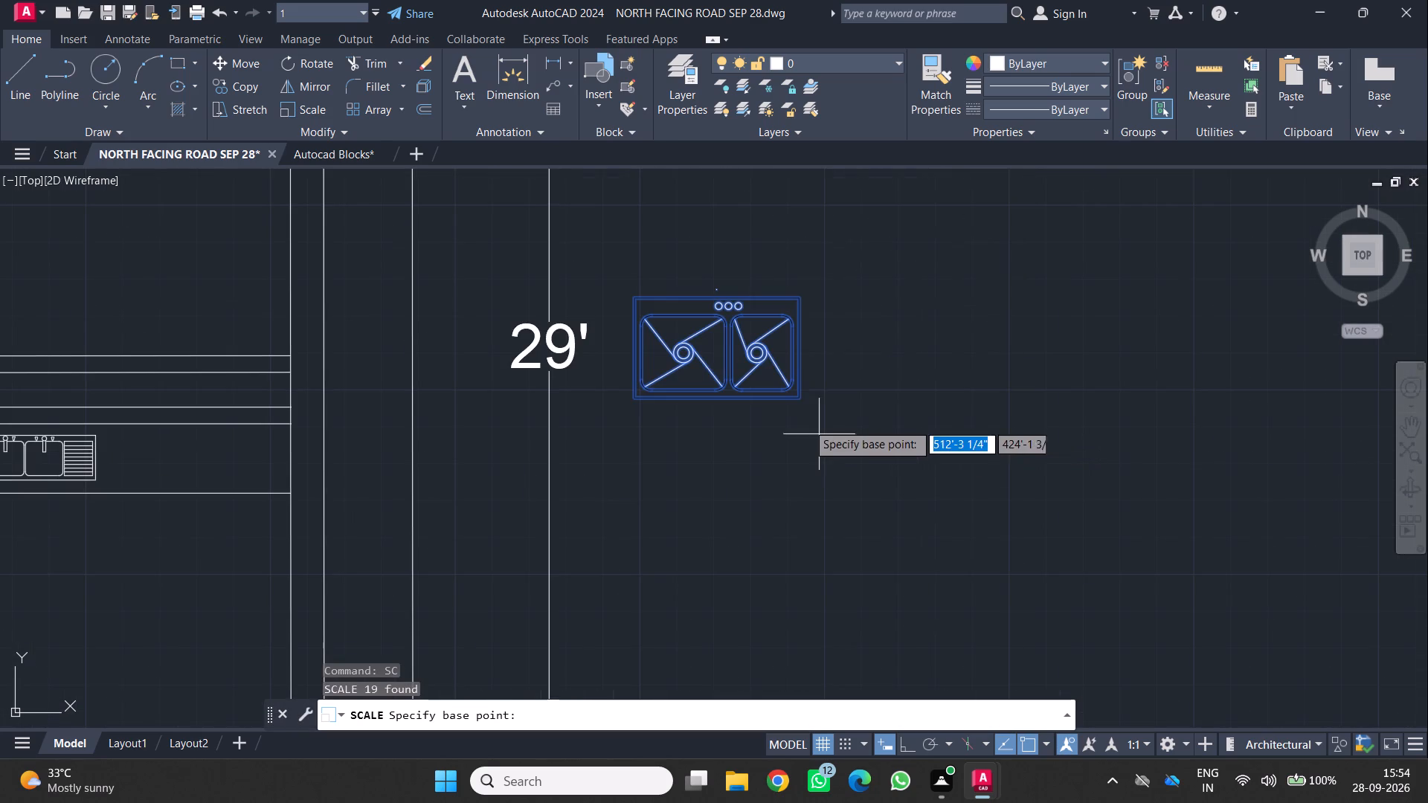
left_click(802, 403)
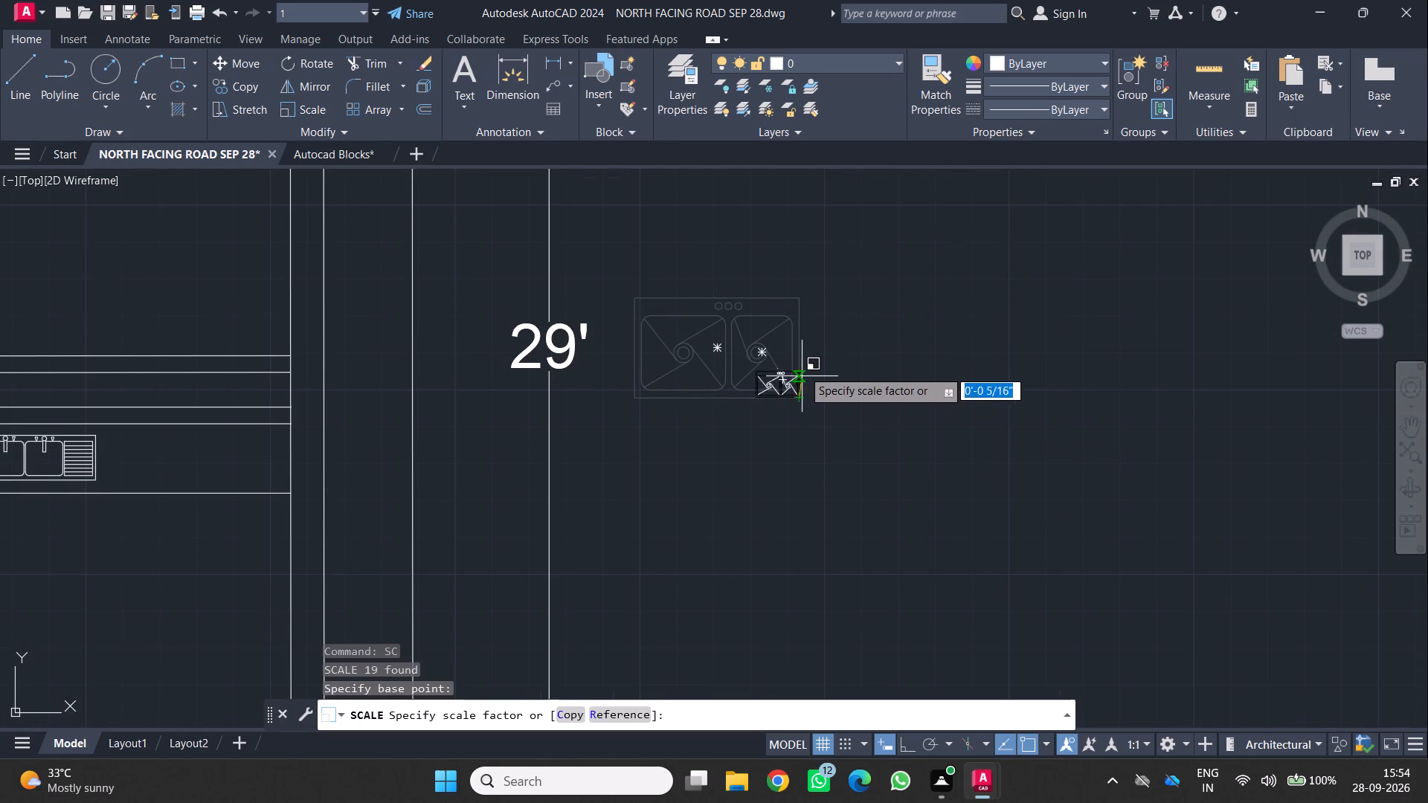
left_click(801, 356)
scroll(795, 366, "down", 1)
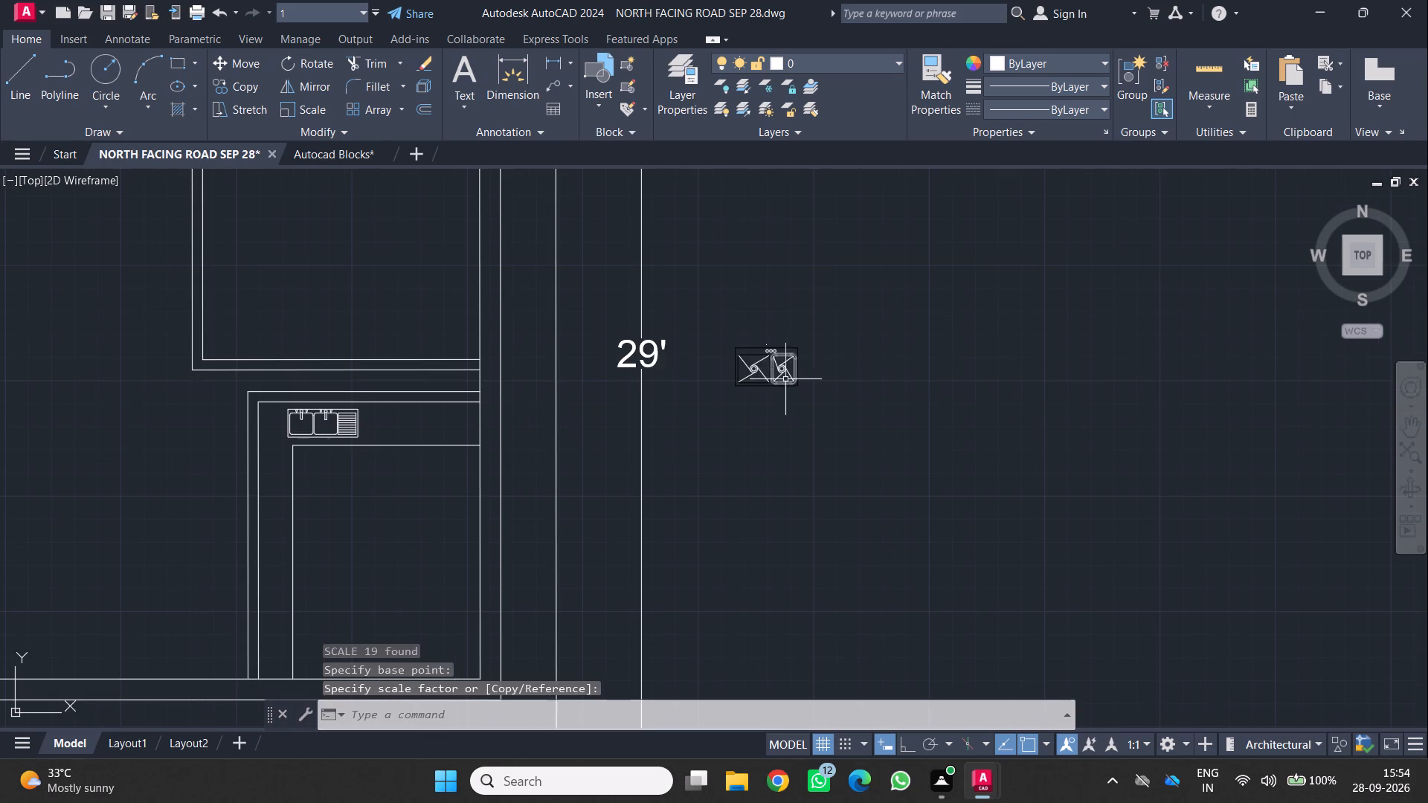
Move the two-burner stove by its lower-right corner onto the east end of the north counter, against the counter's front edge.
left_click(721, 333)
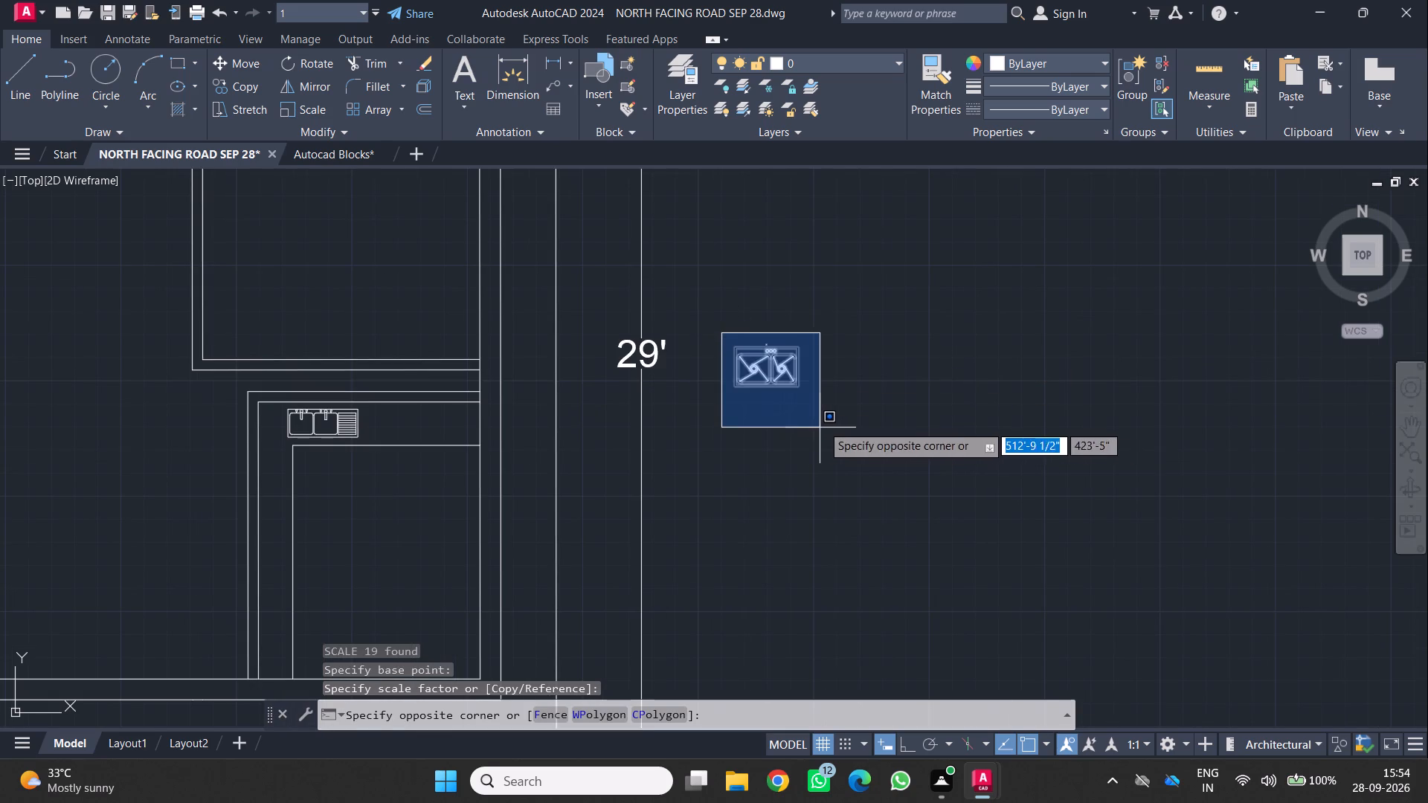
left_click(820, 415)
key("m")
key("Return")
scroll(808, 410, "up", 1)
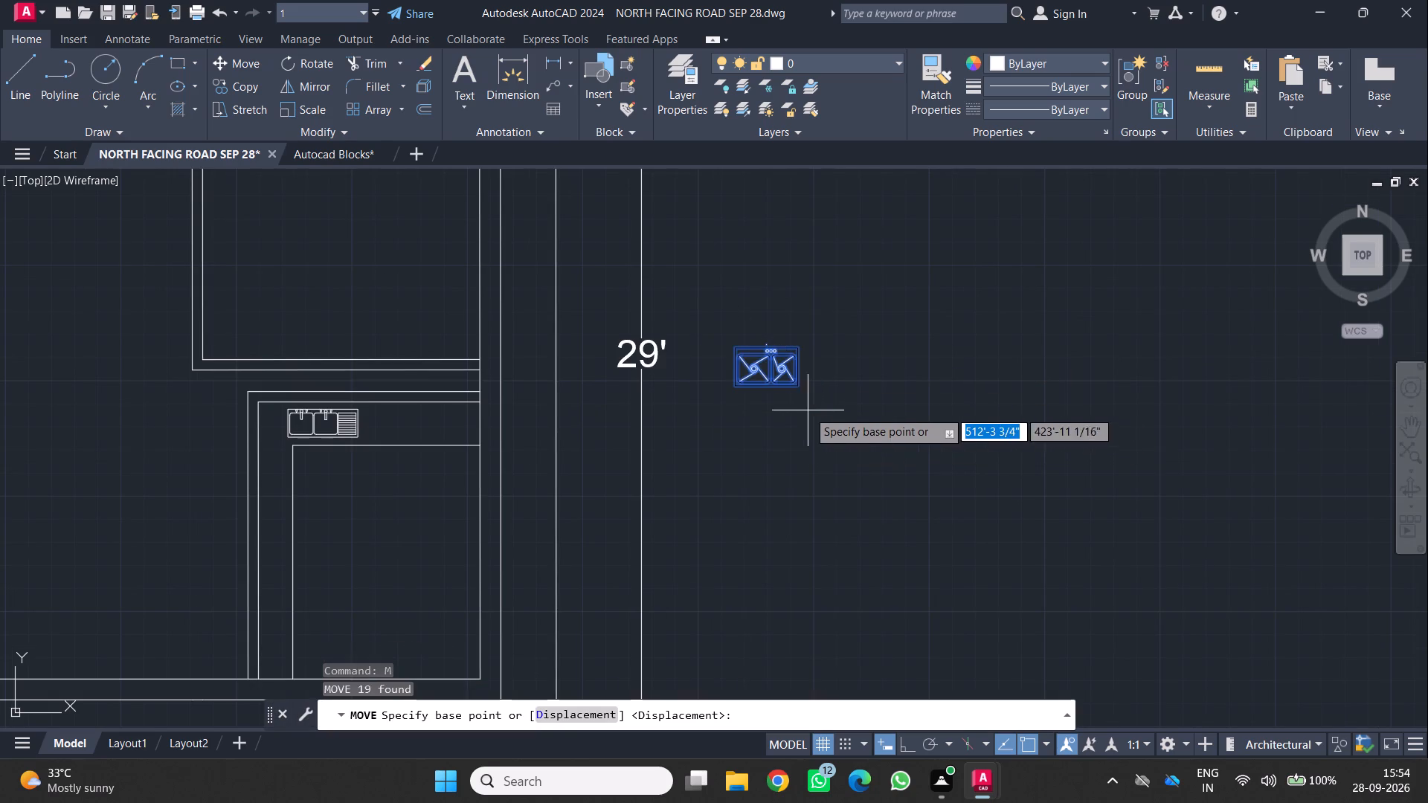
scroll(808, 410, "up", 1)
left_click(786, 349)
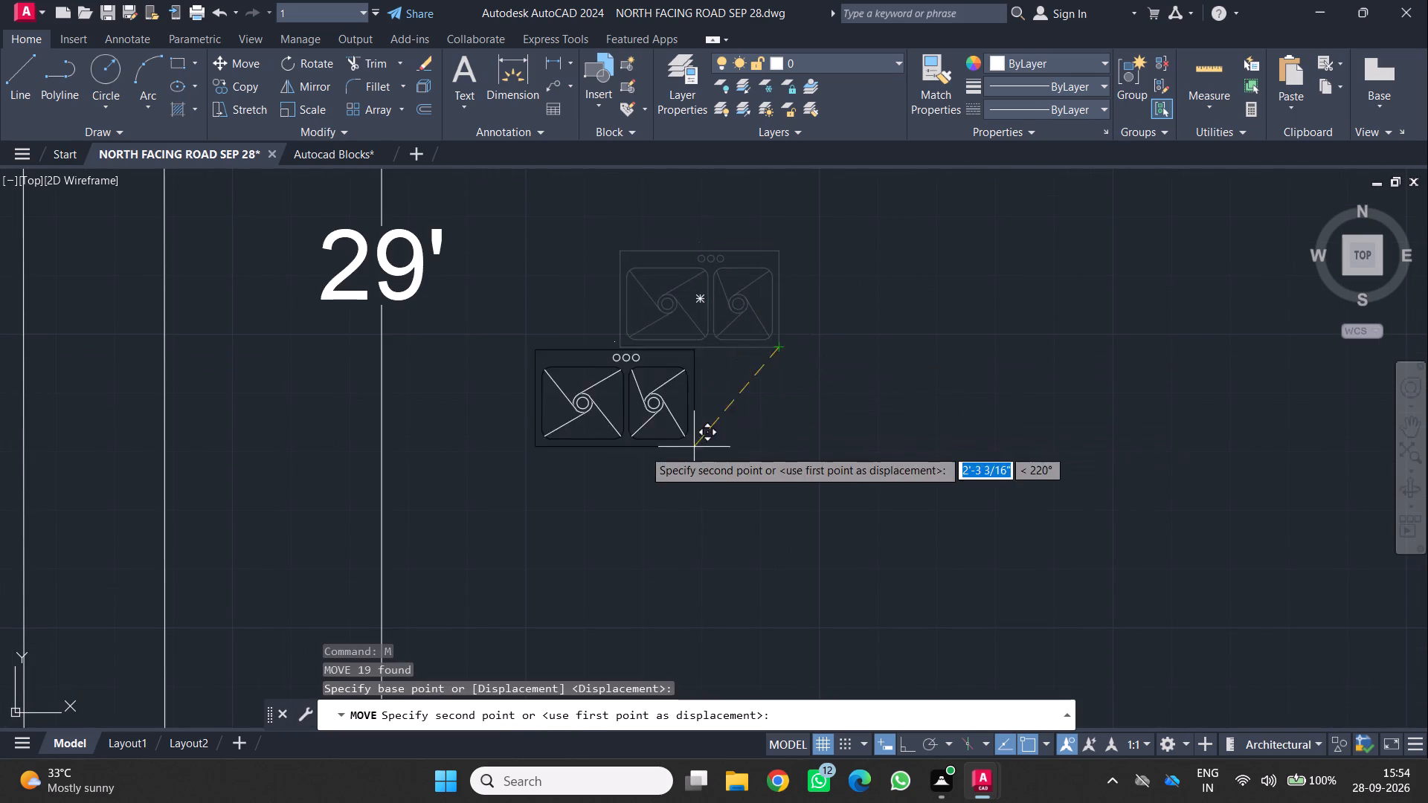
scroll(628, 450, "down", 3)
middle_click_drag(608, 450, 806, 510)
scroll(646, 507, "up", 1)
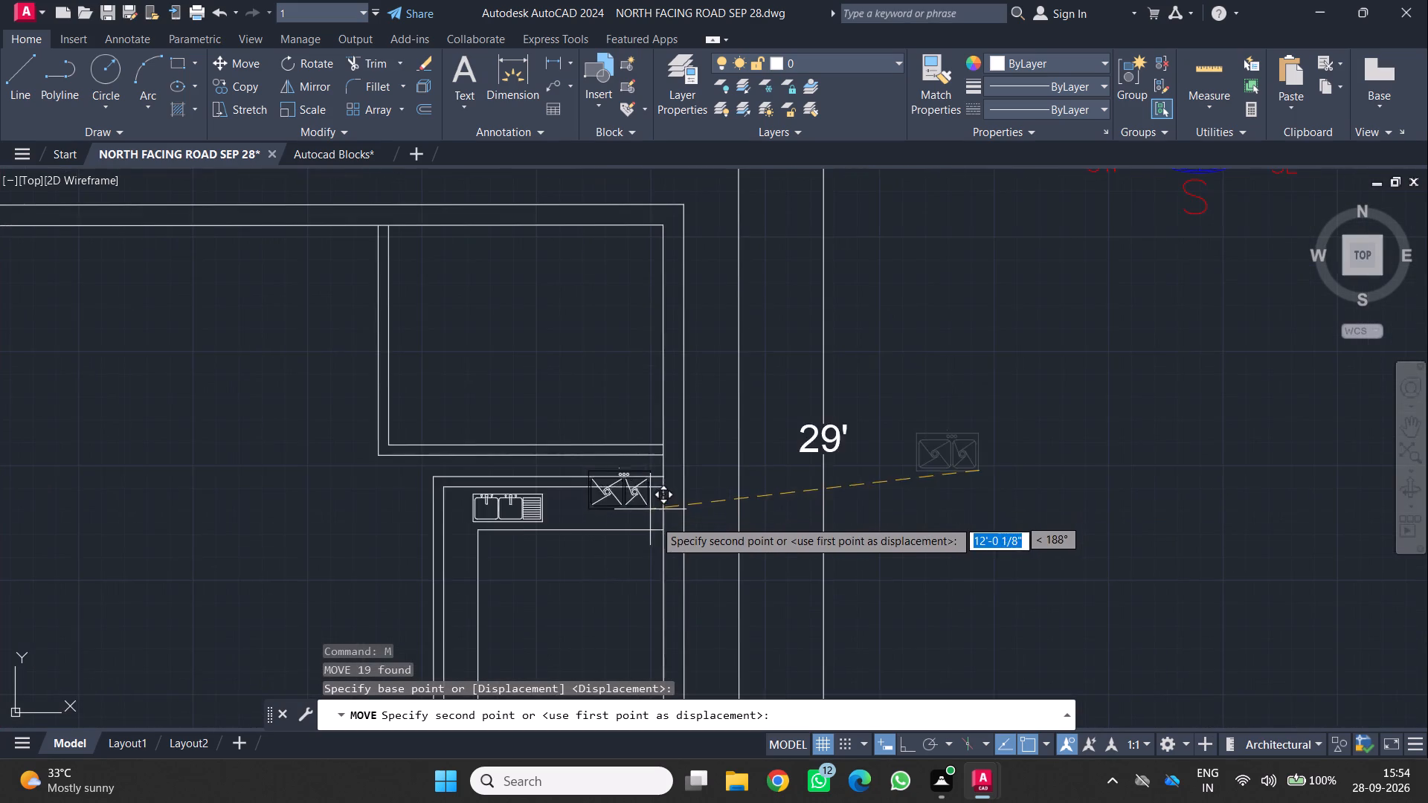
scroll(658, 536, "up", 2)
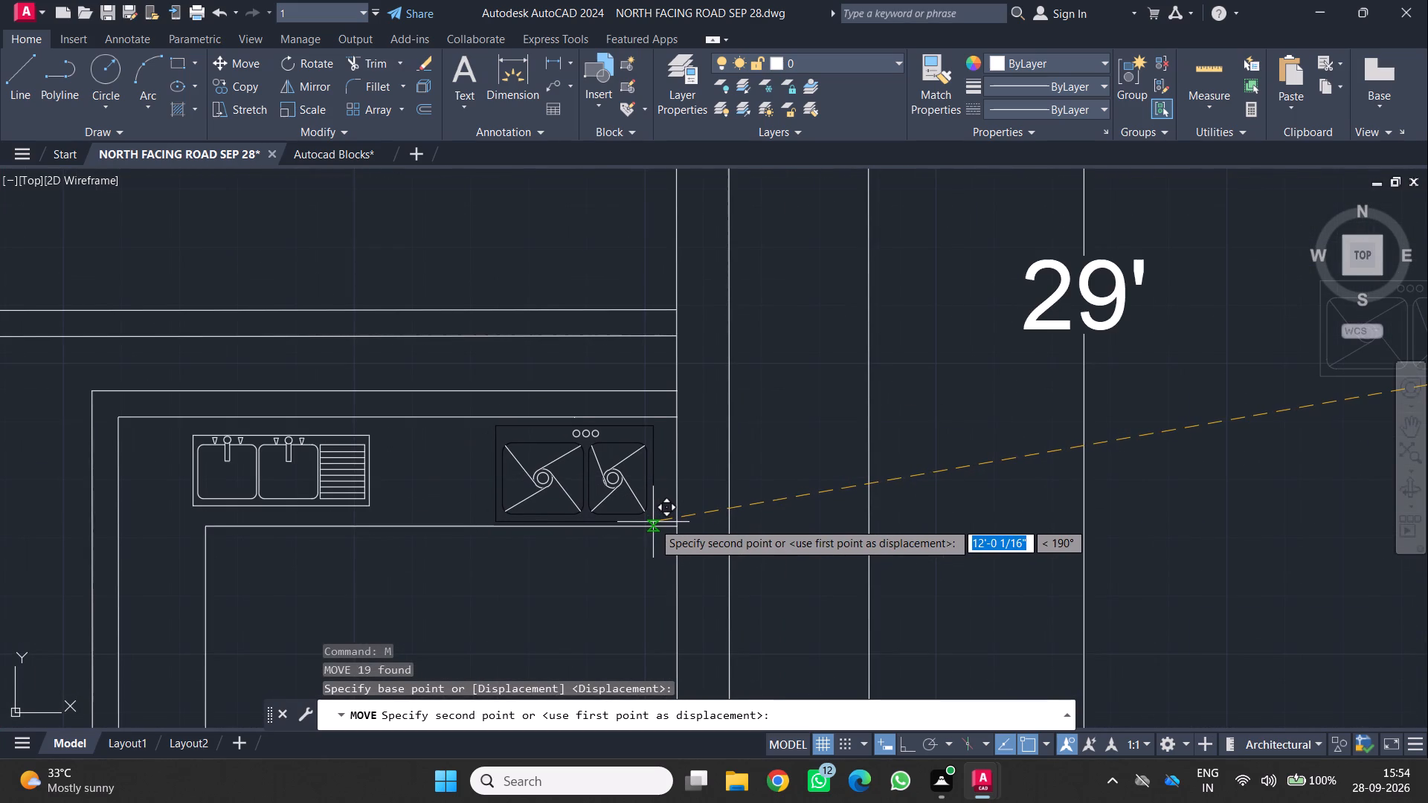
left_click(653, 522)
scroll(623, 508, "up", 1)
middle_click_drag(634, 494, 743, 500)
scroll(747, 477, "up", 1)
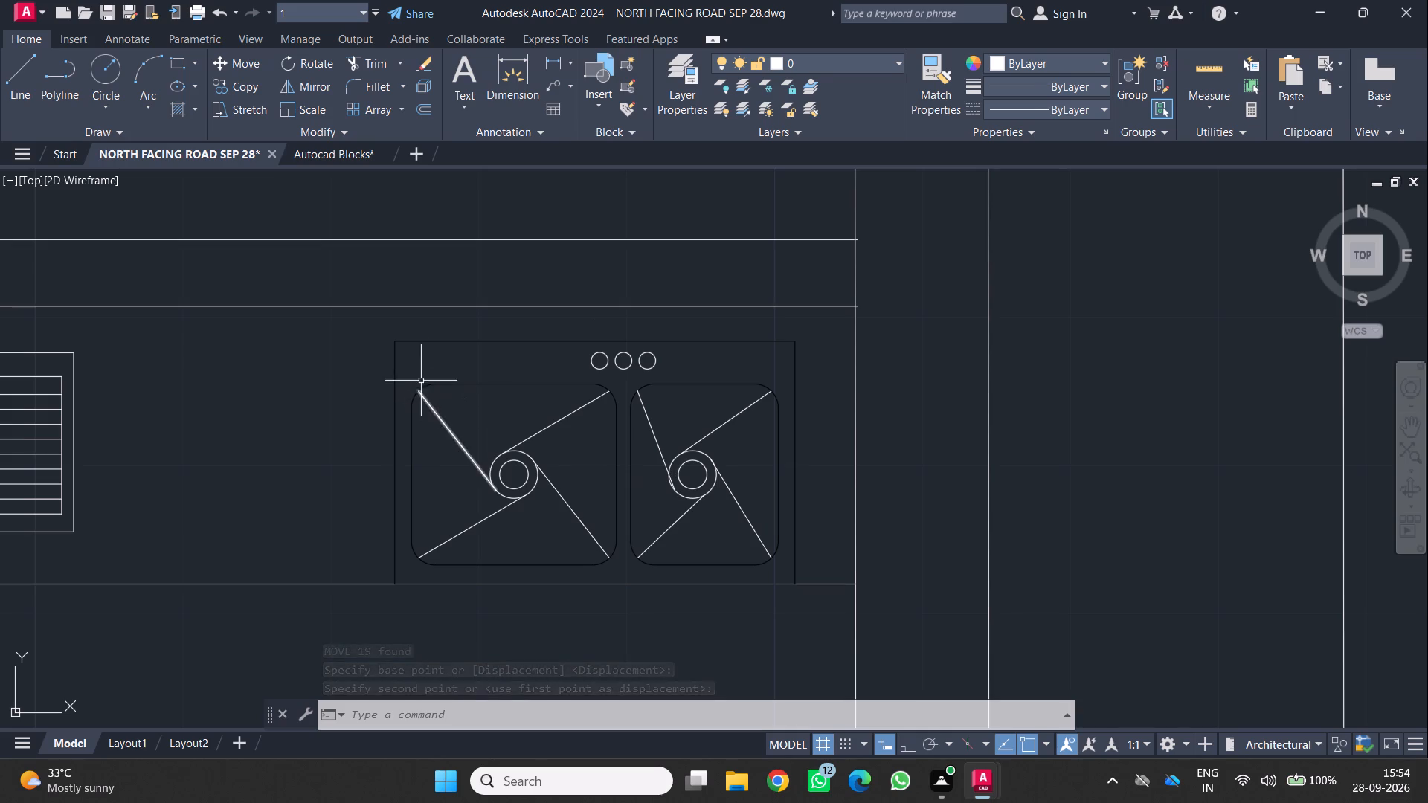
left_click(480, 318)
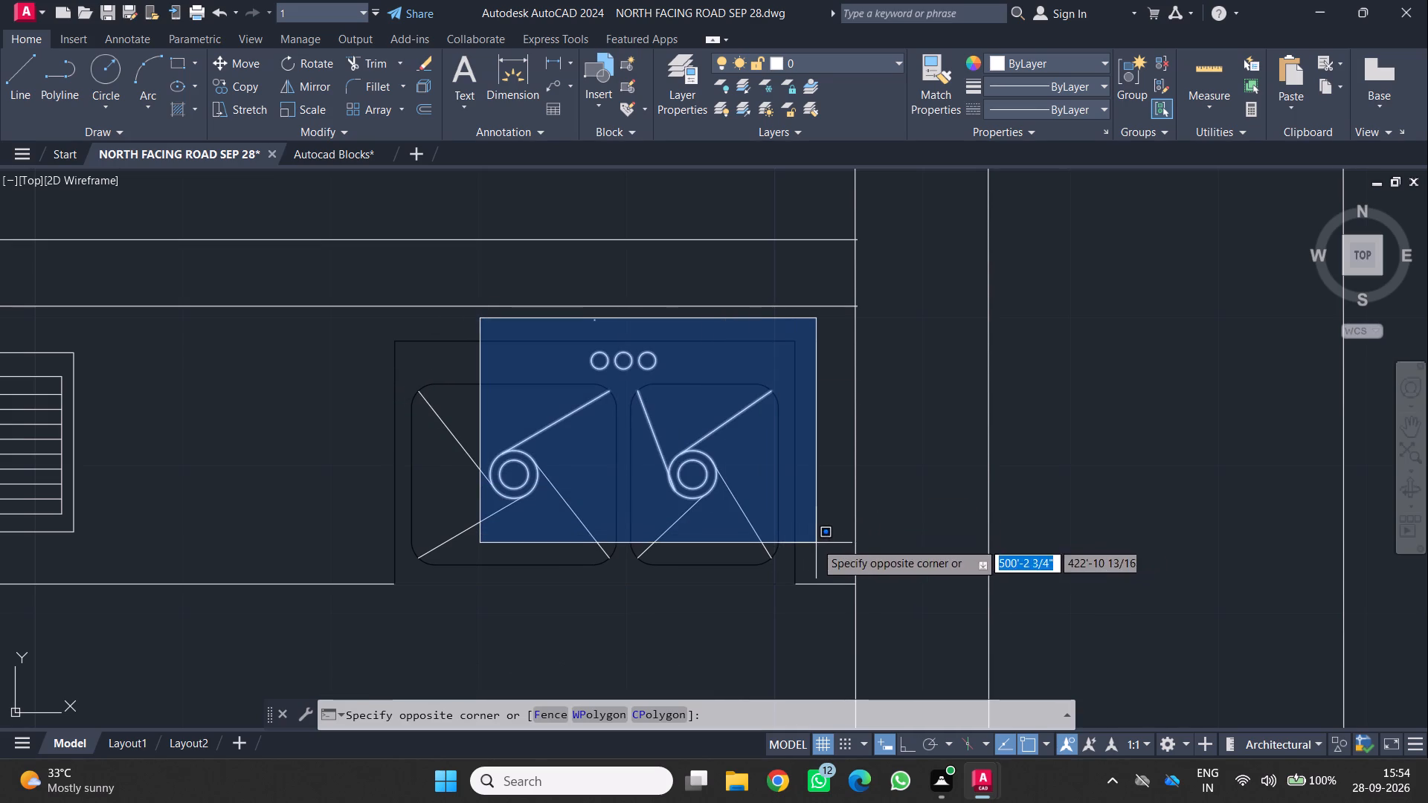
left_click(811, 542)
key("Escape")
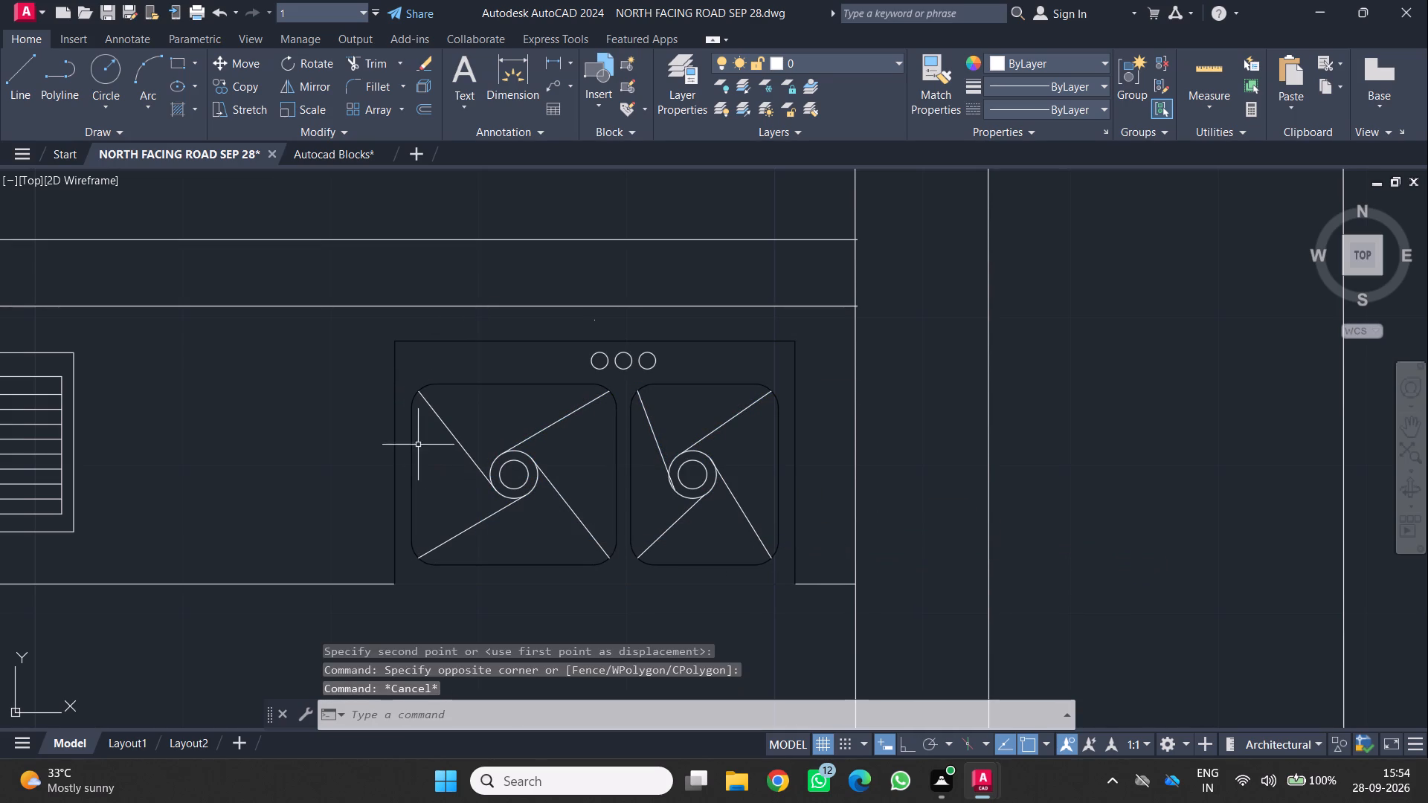
Move the whole stove, including its outer frame, slightly northeast so it sits clear of the counter's front edge.
middle_click_drag(814, 664, 1063, 628)
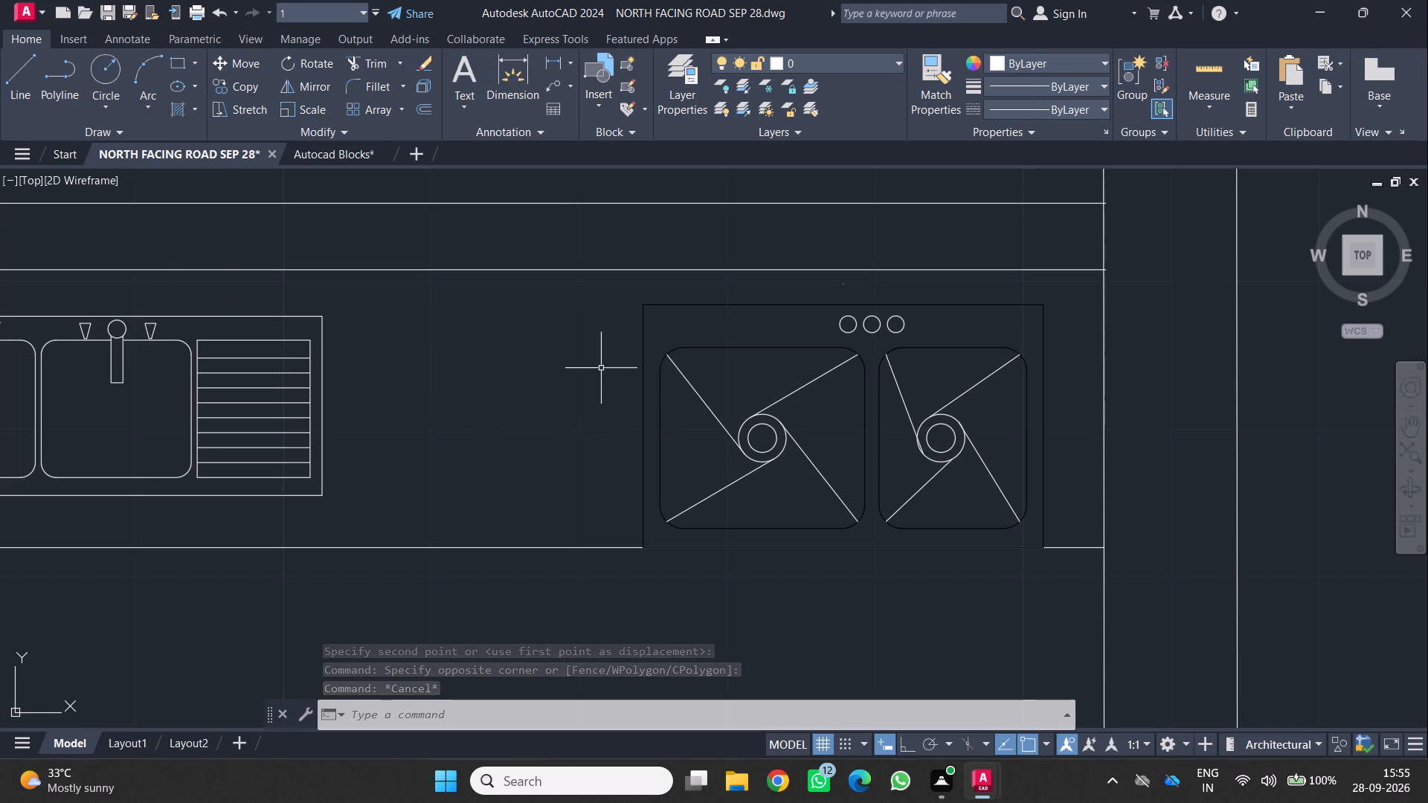
left_click_drag(605, 279, 612, 281)
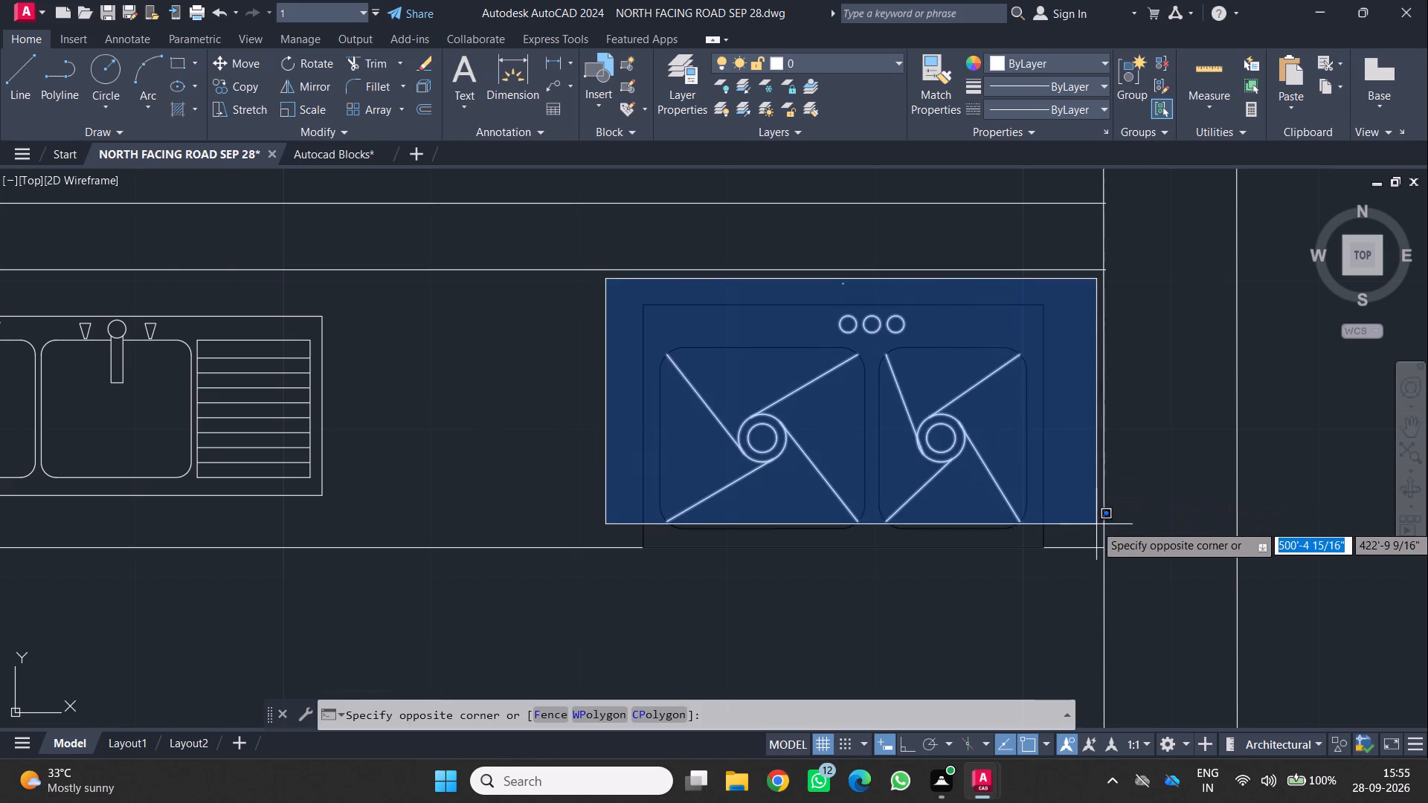
left_click(1063, 531)
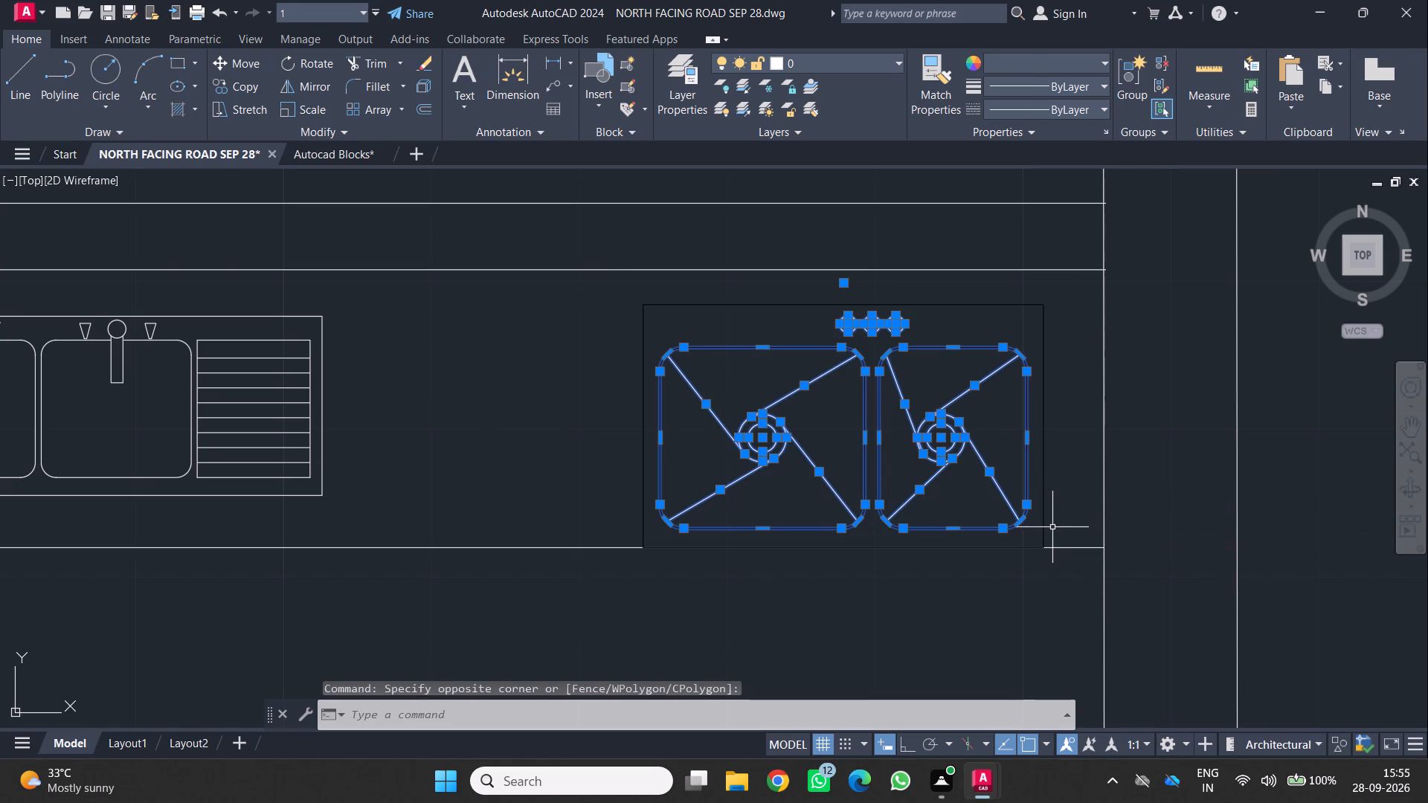
left_click(1050, 526)
left_click(1034, 504)
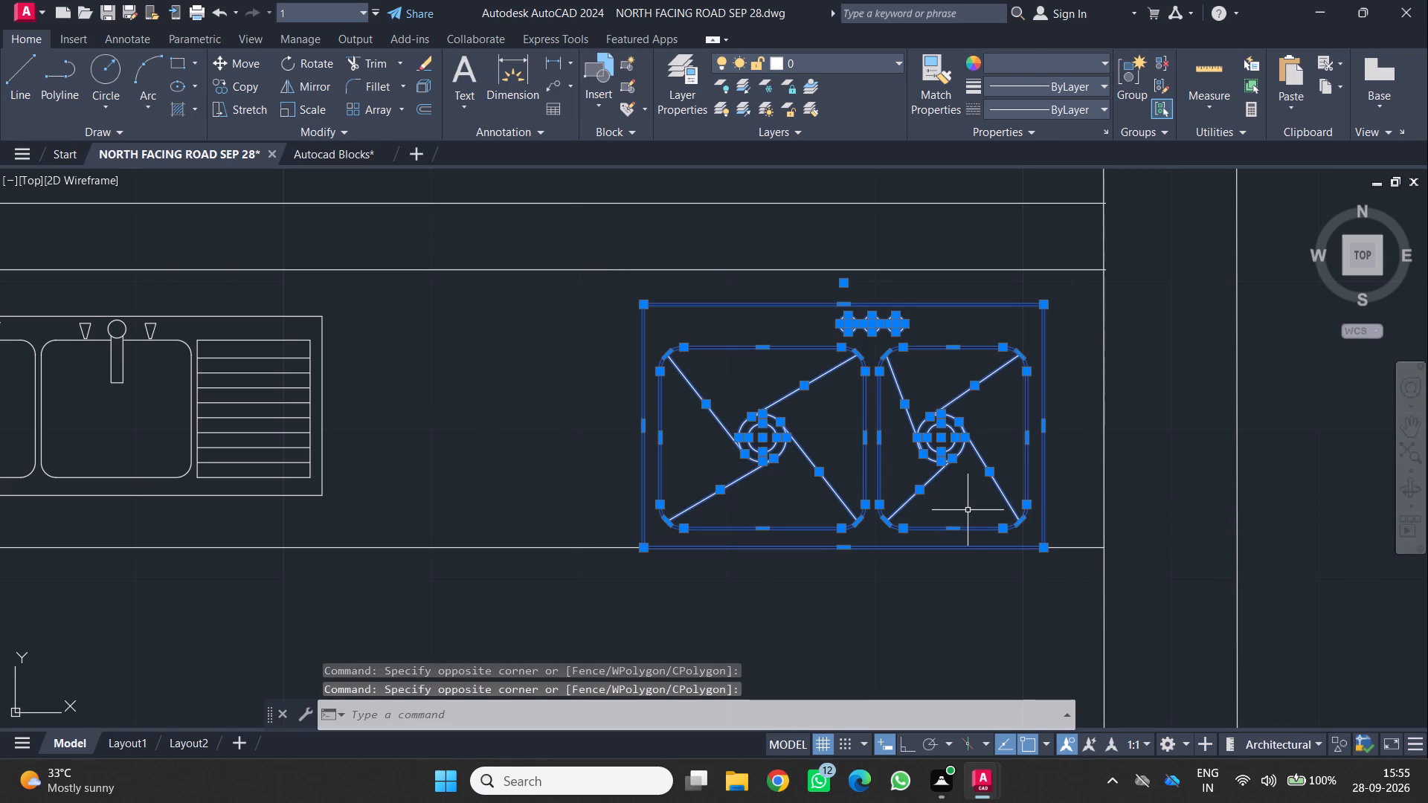
key("m")
key("Return")
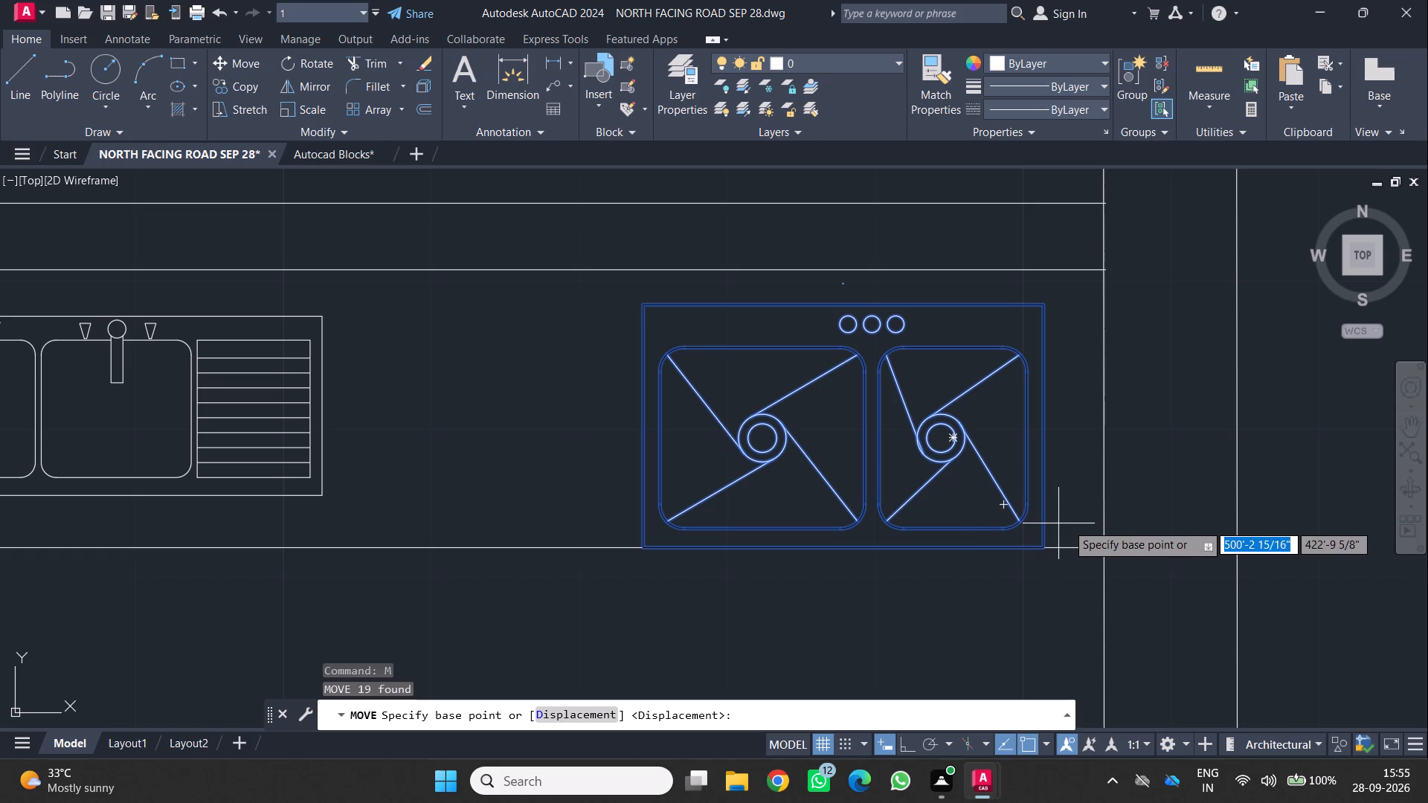
left_click(1050, 542)
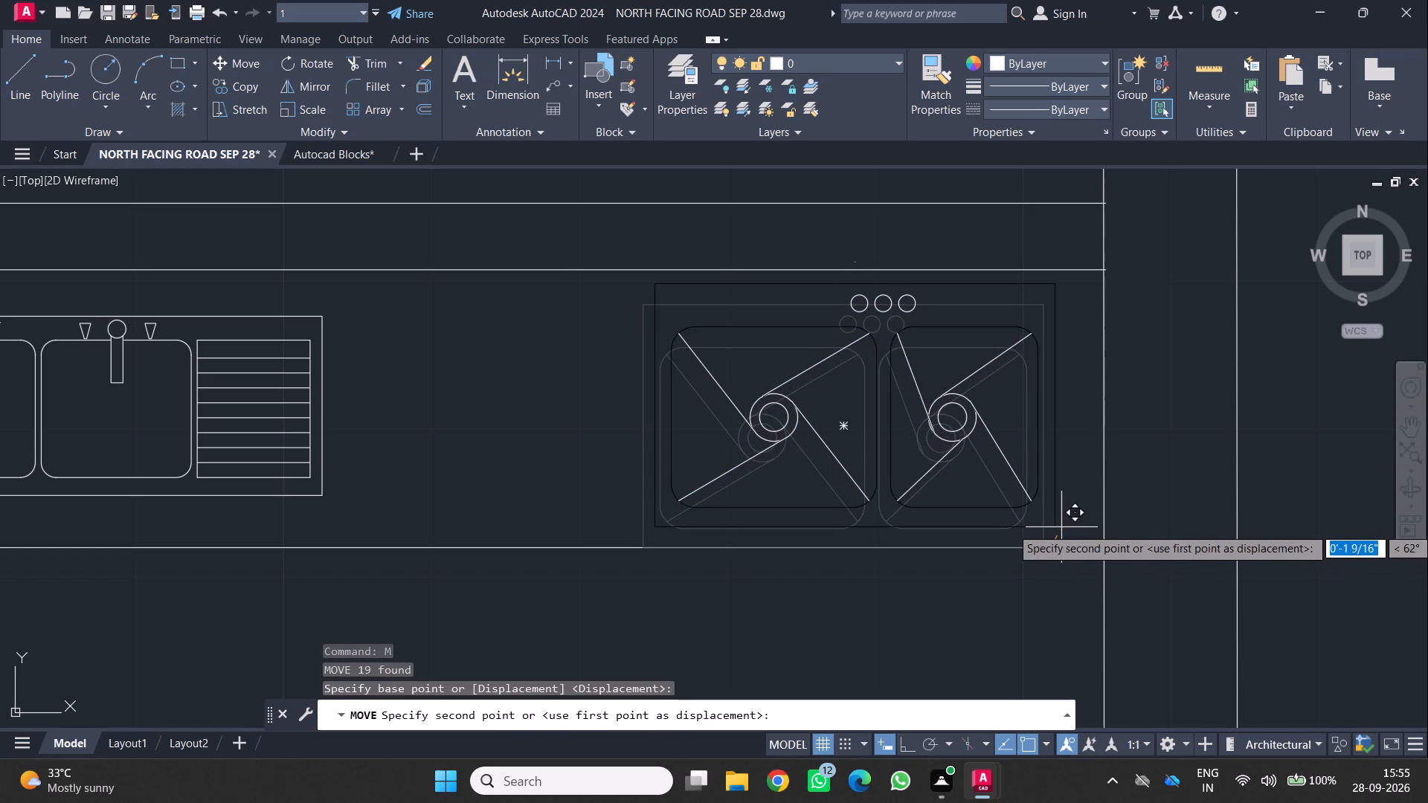
left_click(1063, 524)
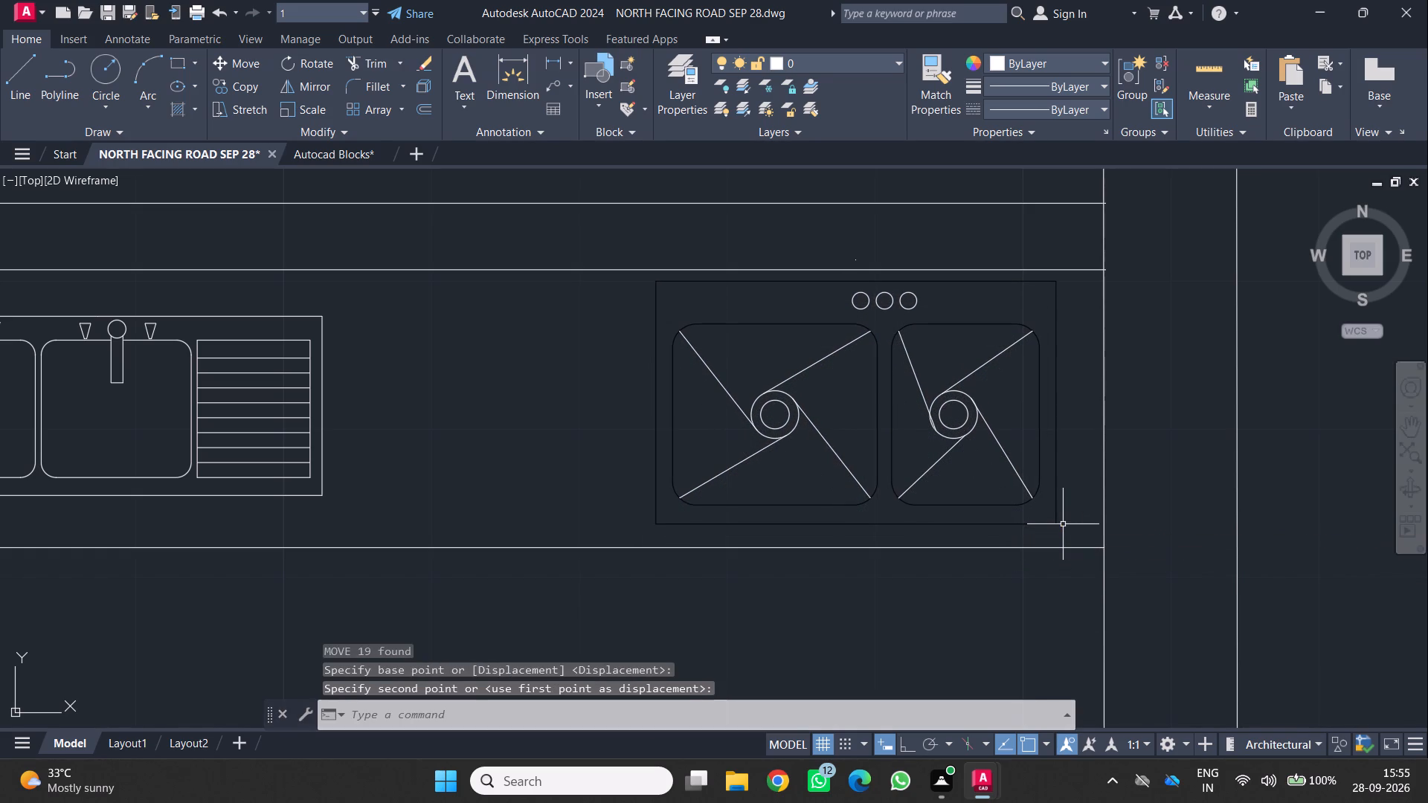
scroll(1003, 544, "down", 3)
middle_click_drag(985, 546, 903, 535)
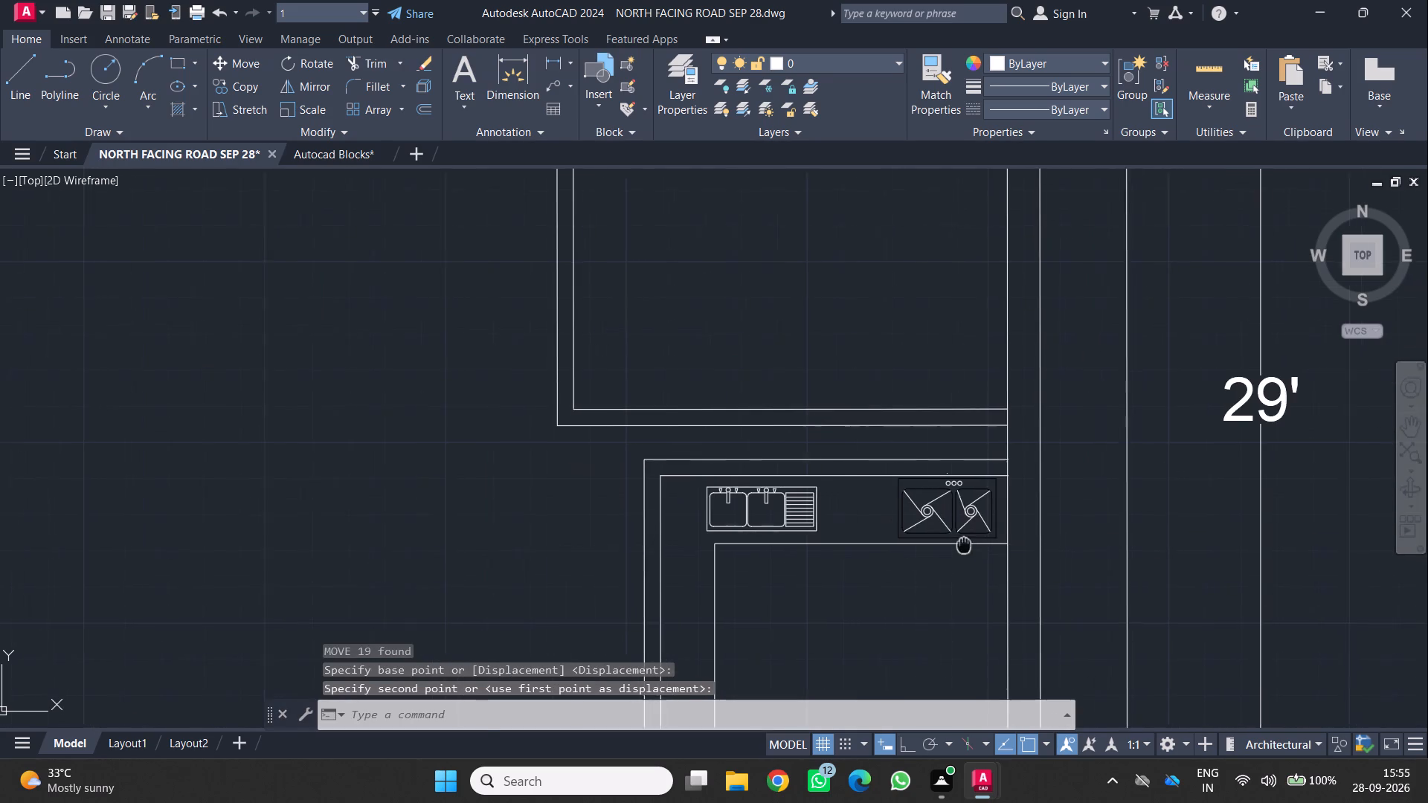
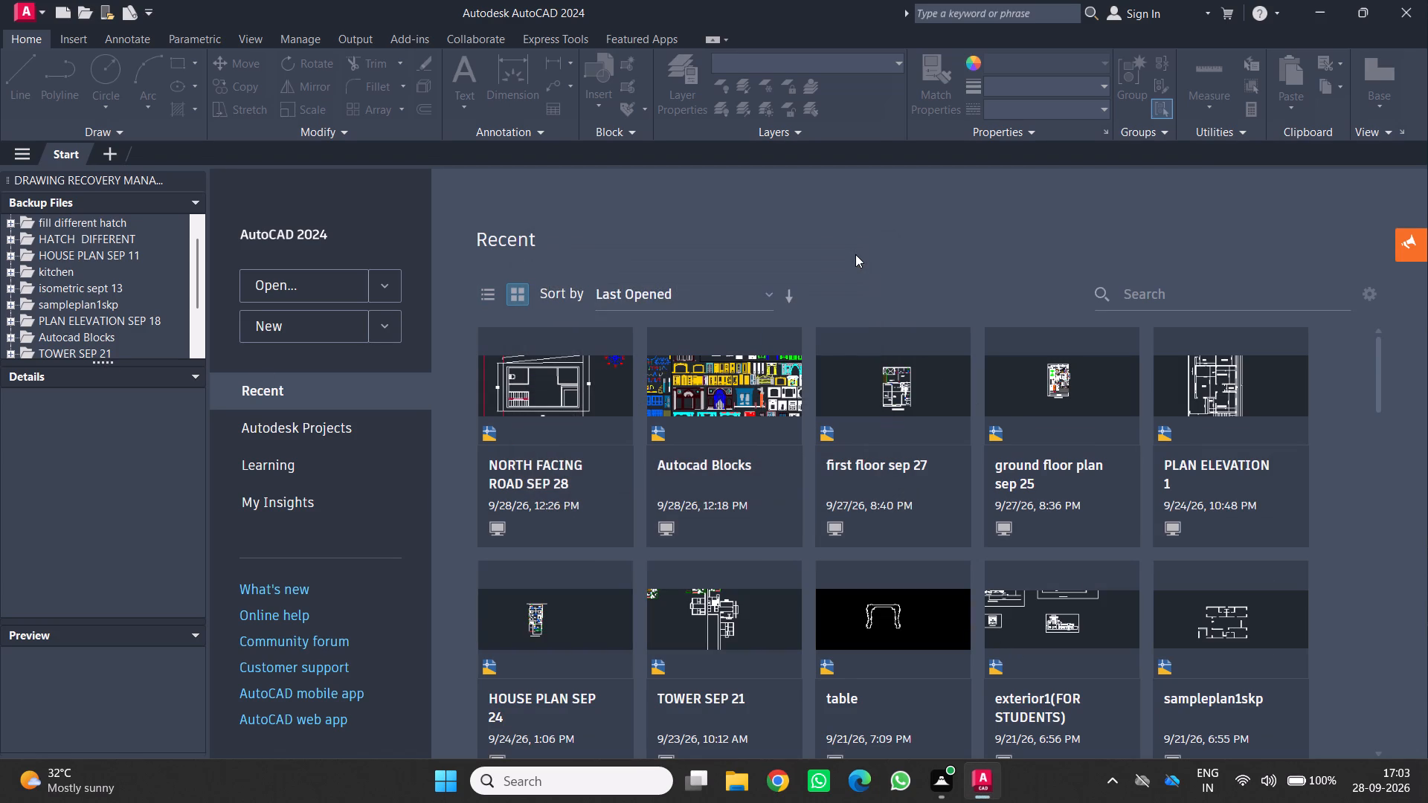
Open the recent drawing NORTH FACING ROAD SEP 28 and close the Drawing Recovery Manager.
double_click(594, 399)
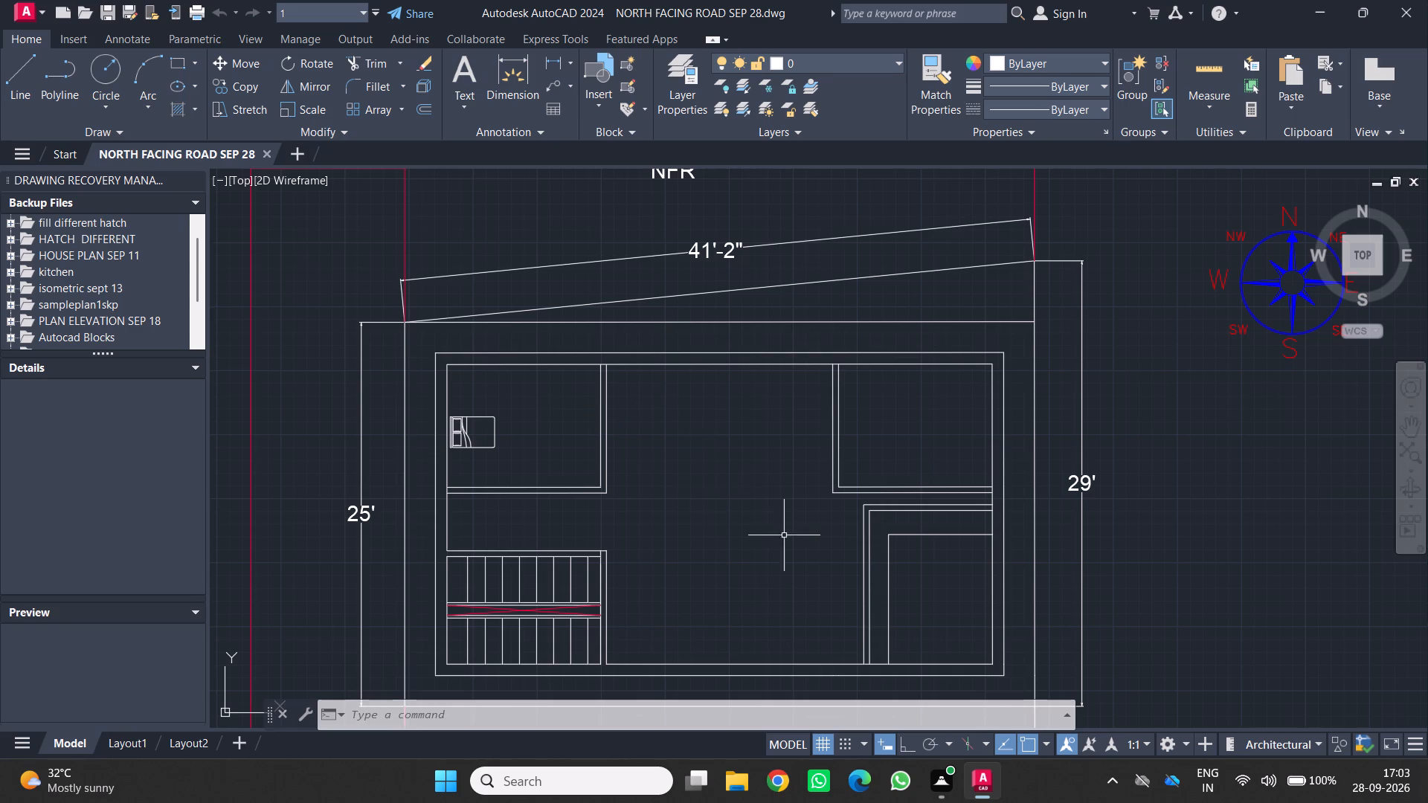
middle_click_drag(788, 517, 773, 451)
scroll(773, 451, "down", 1)
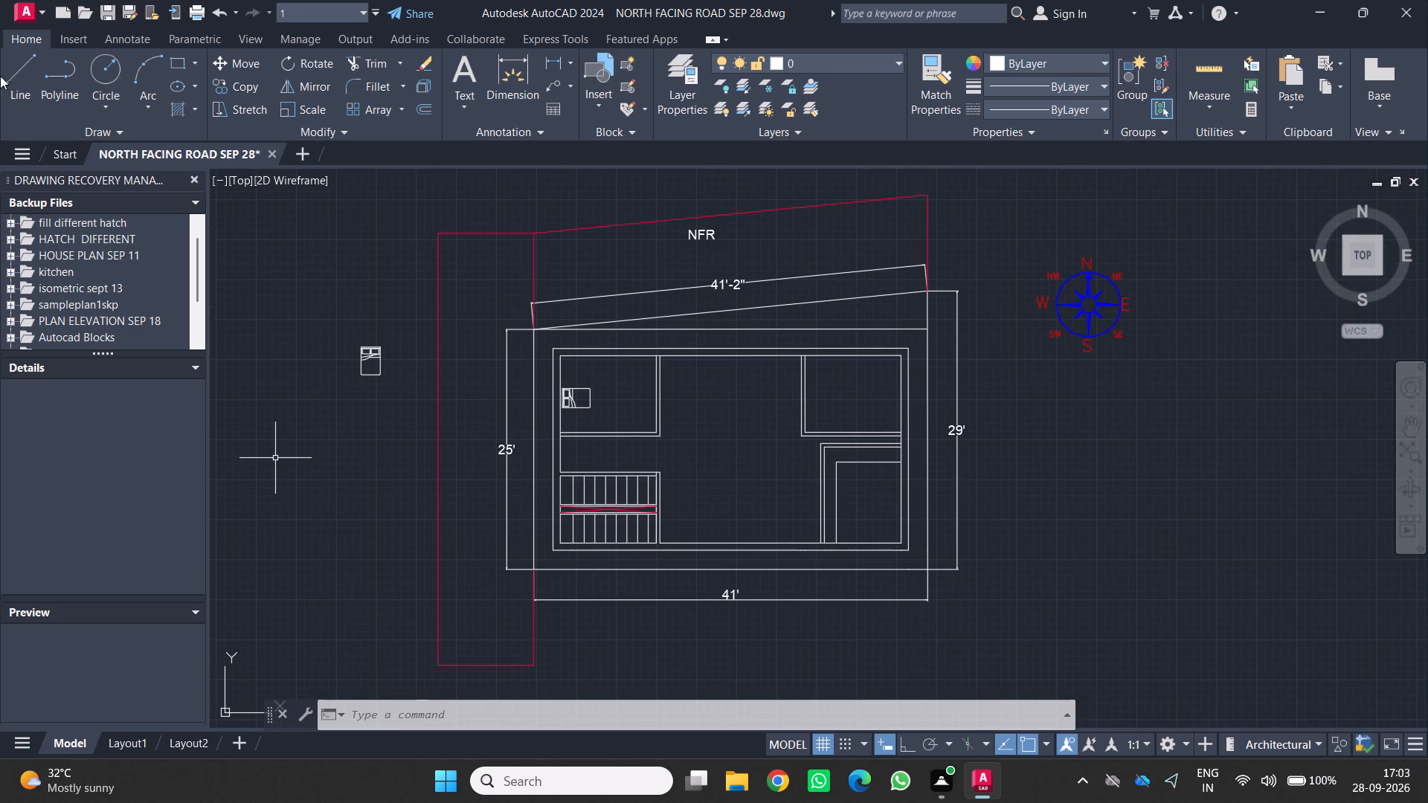
left_click(196, 177)
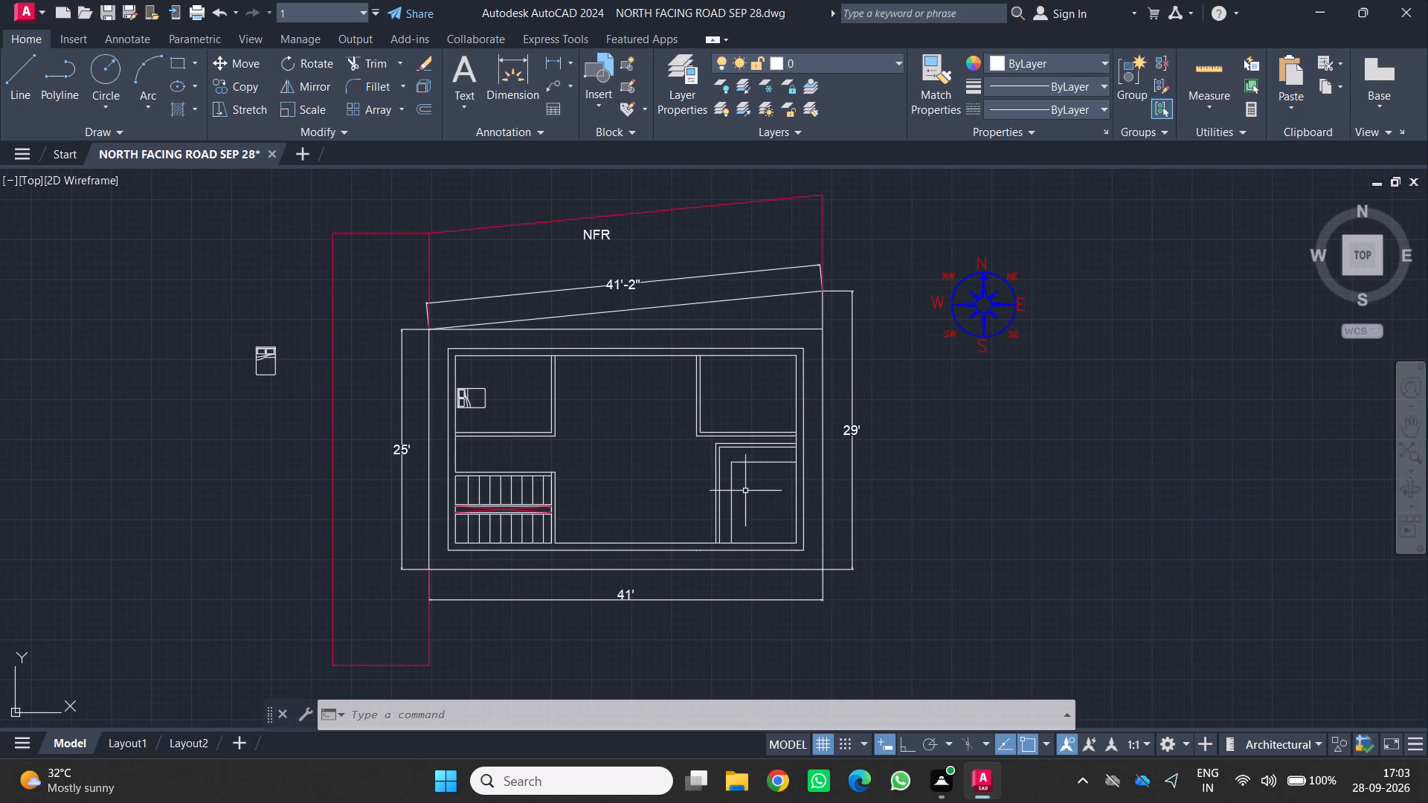
Examine the reopened house plan, checking the rooms, staircase, kitchen counter, dimensions and surrounding road outlines.
middle_click_drag(710, 488, 711, 433)
scroll(775, 494, "up", 1)
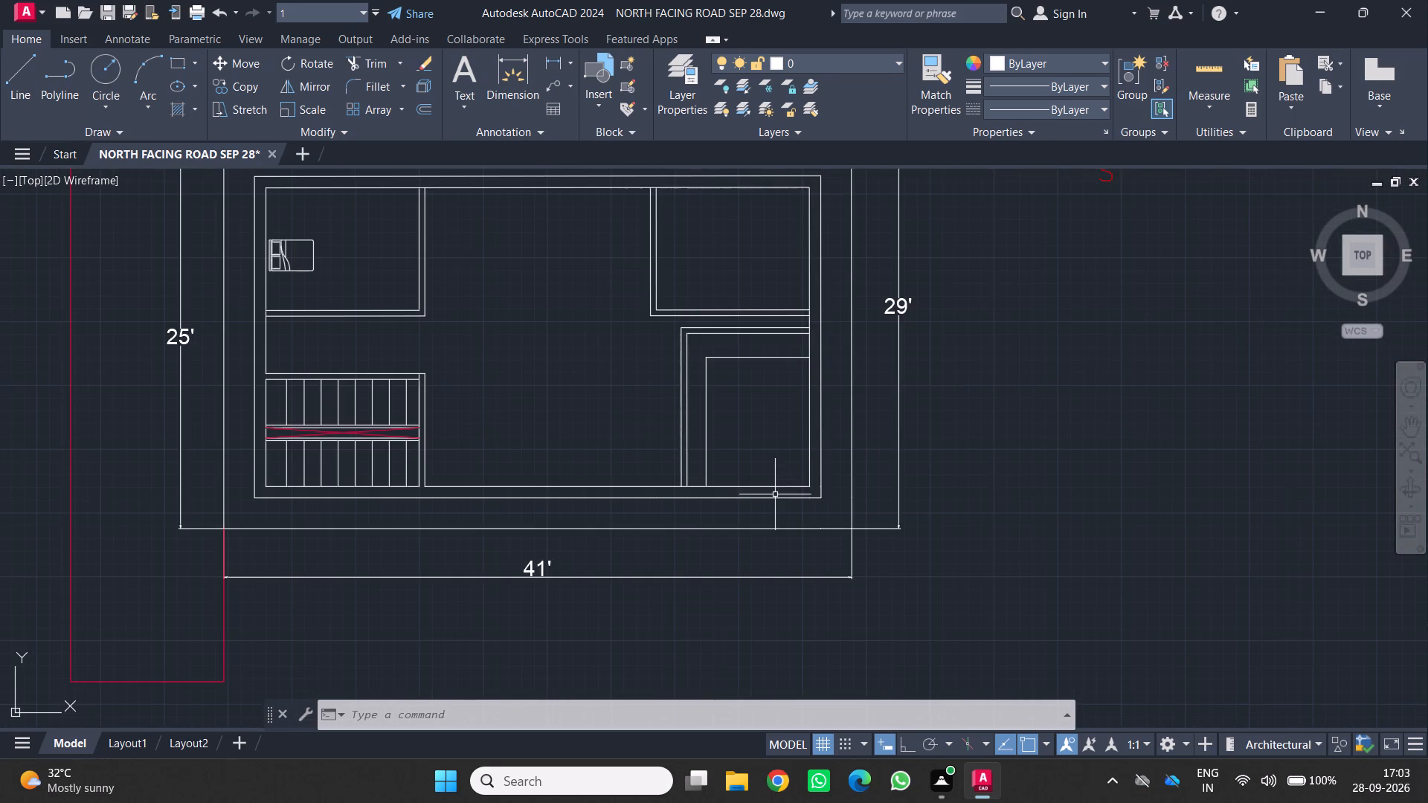
scroll(778, 475, "down", 1)
middle_click_drag(778, 475, 759, 506)
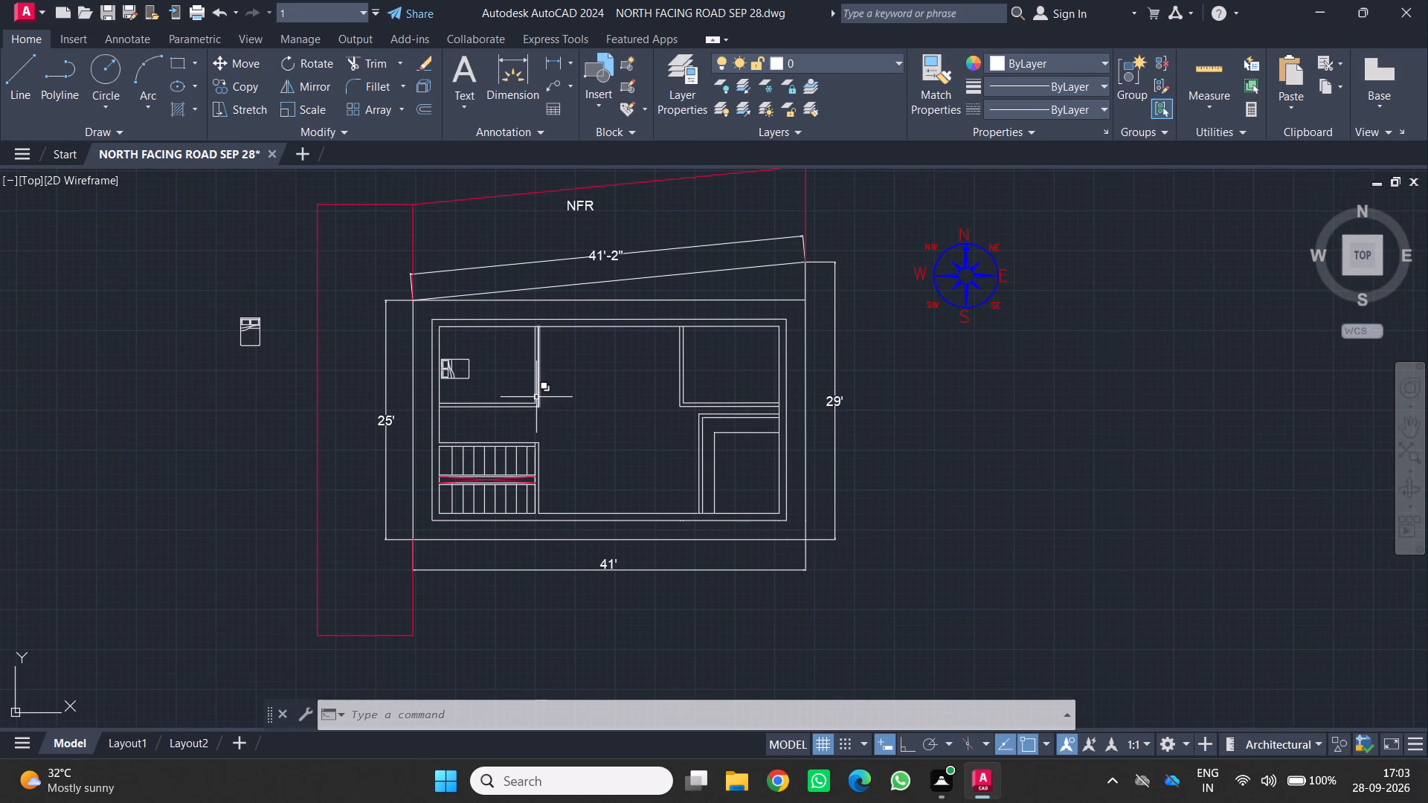
scroll(536, 396, "down", 1)
middle_click_drag(536, 396, 644, 394)
scroll(637, 394, "up", 1)
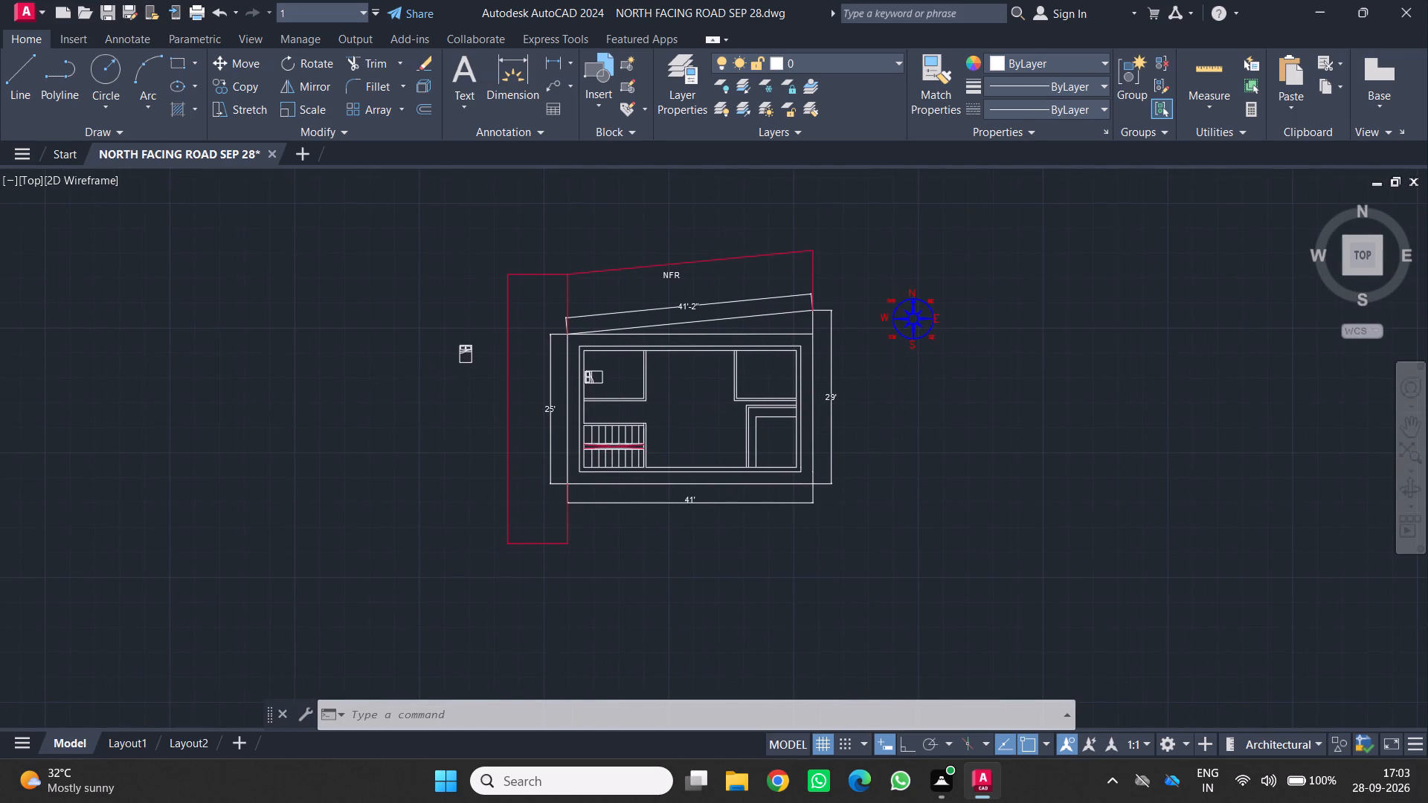
middle_click_drag(652, 384, 525, 436)
scroll(525, 436, "up", 1)
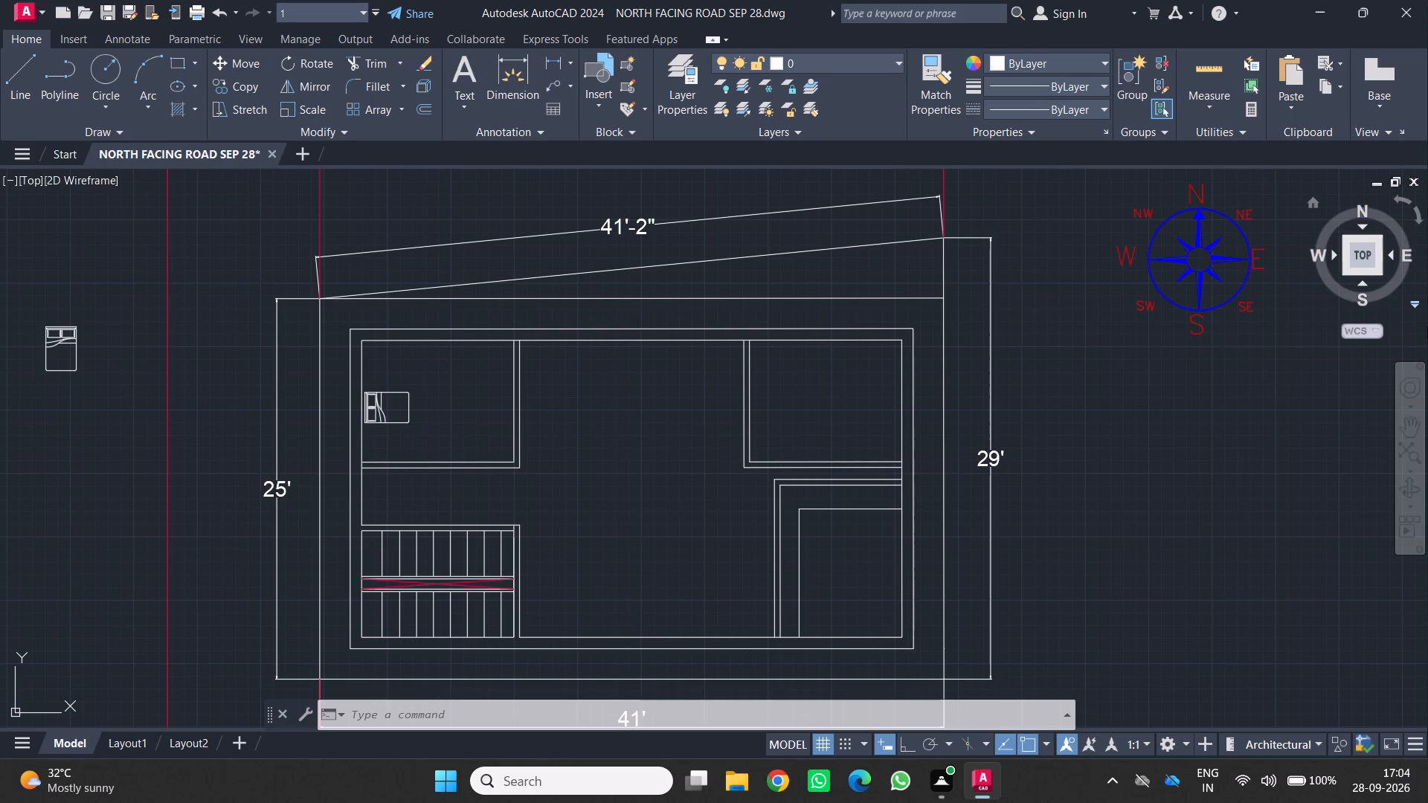
scroll(570, 491, "down", 1)
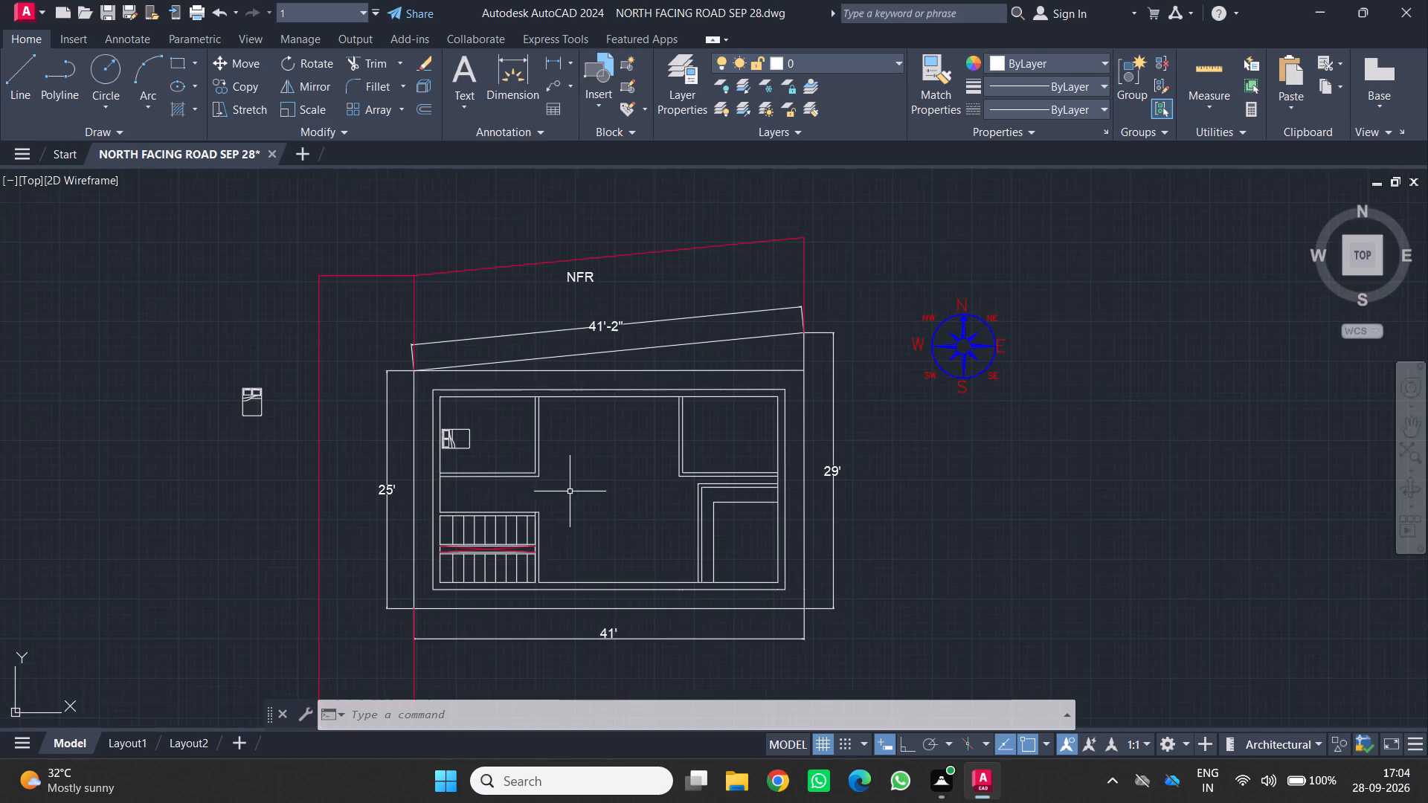
middle_click_drag(570, 491, 714, 419)
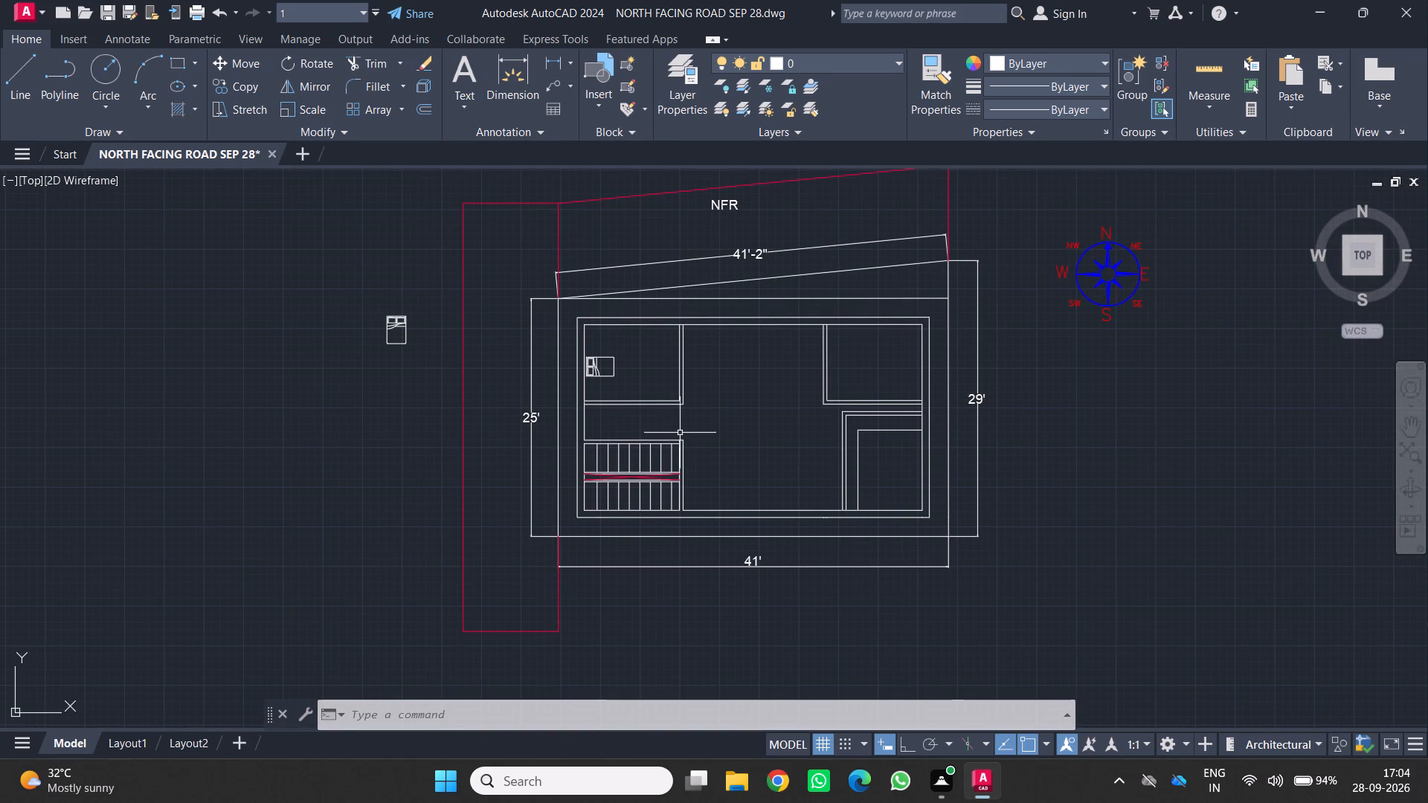
middle_click_drag(747, 441, 742, 530)
middle_click_drag(724, 491, 751, 359)
middle_click_drag(751, 417, 759, 497)
Add the multiline text SFR inside the south end of the red road strip west of the house.
middle_click_drag(485, 628, 519, 517)
scroll(485, 627, "up", 1)
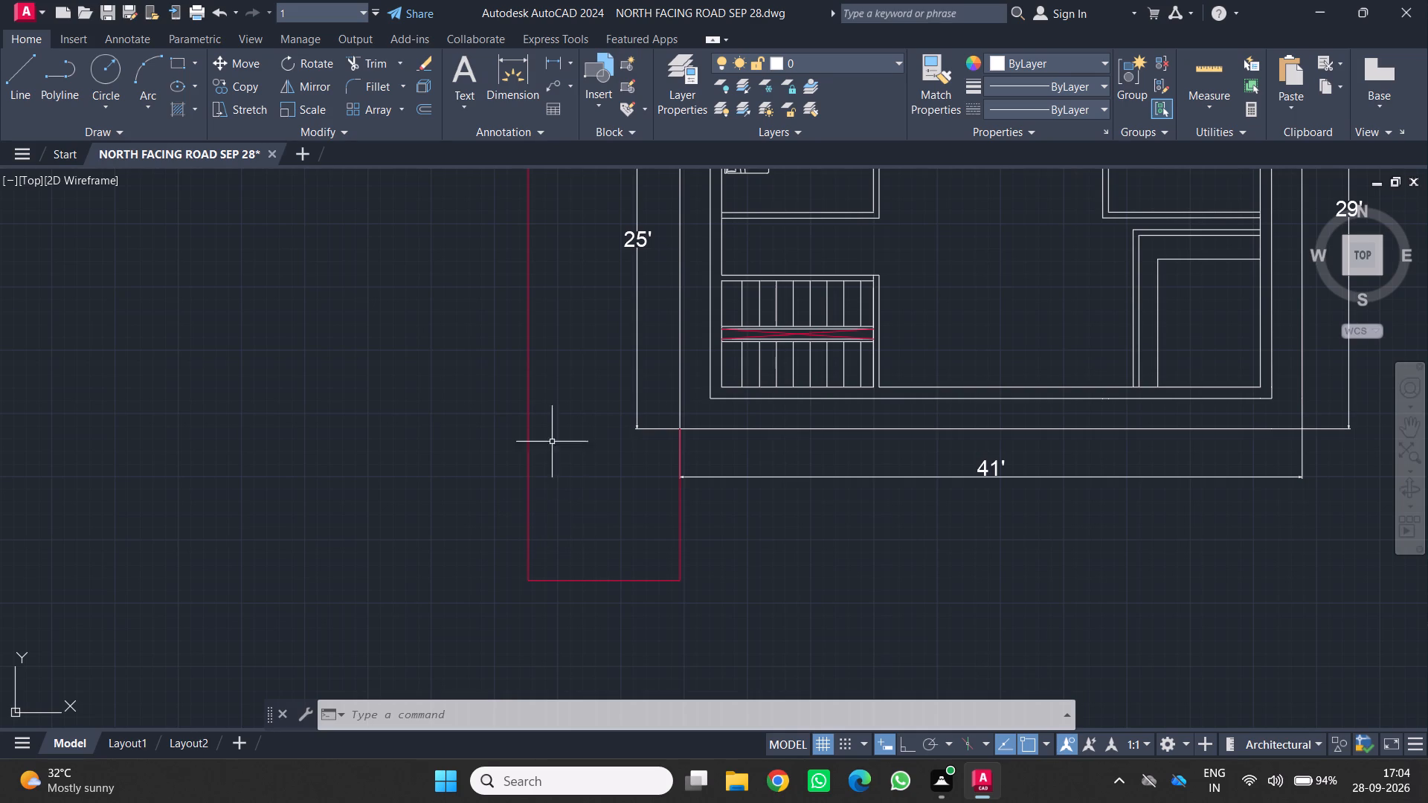
left_click(461, 65)
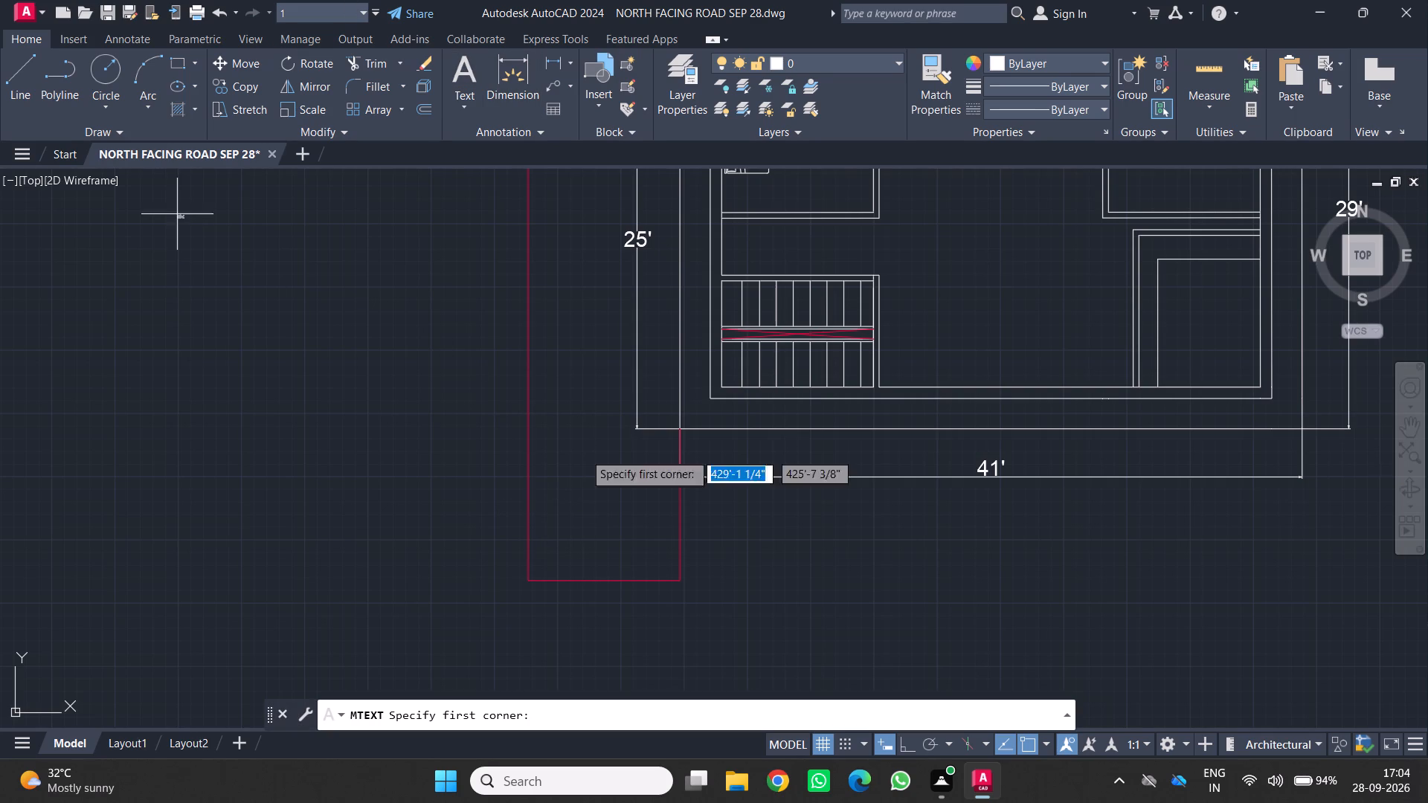
left_click(562, 497)
left_click(617, 524)
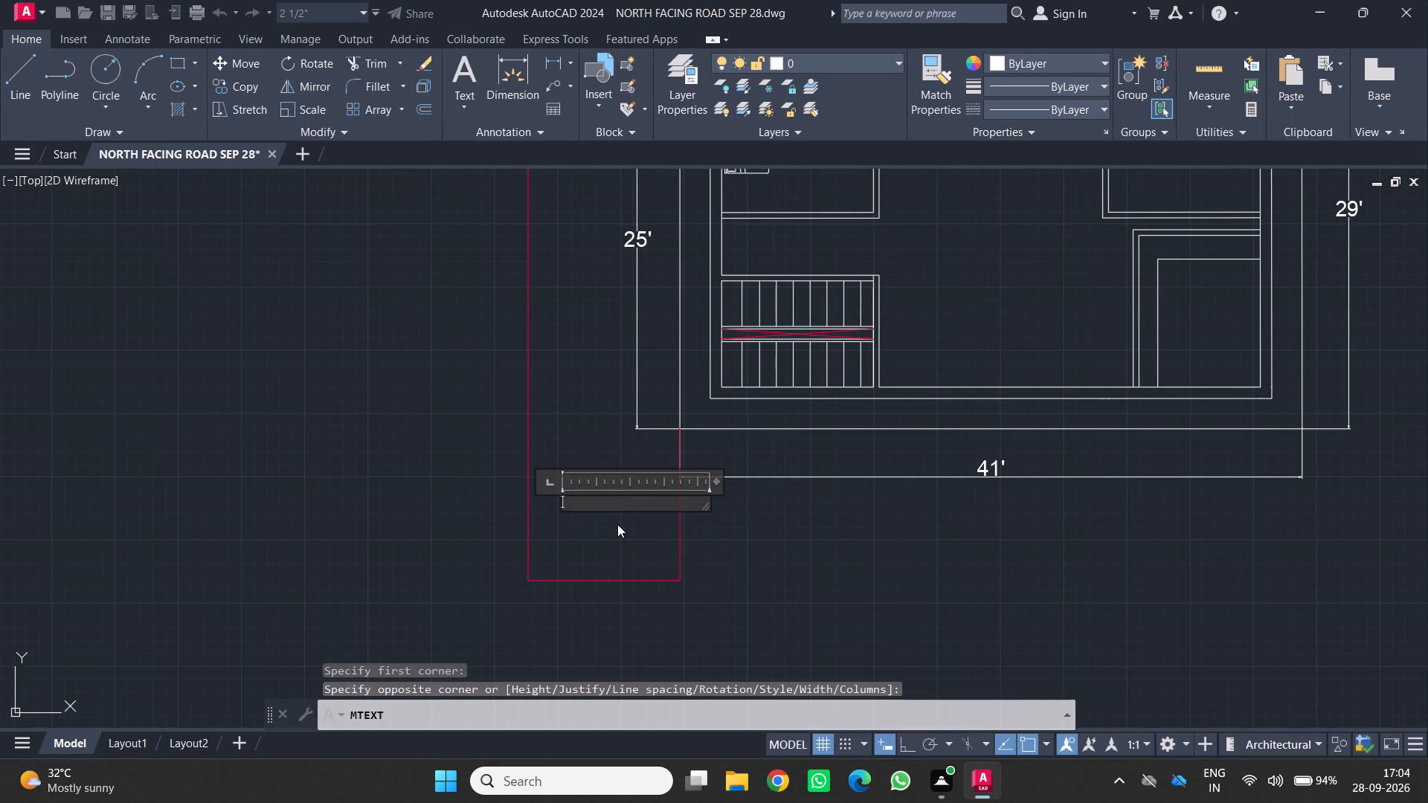
type("sfr")
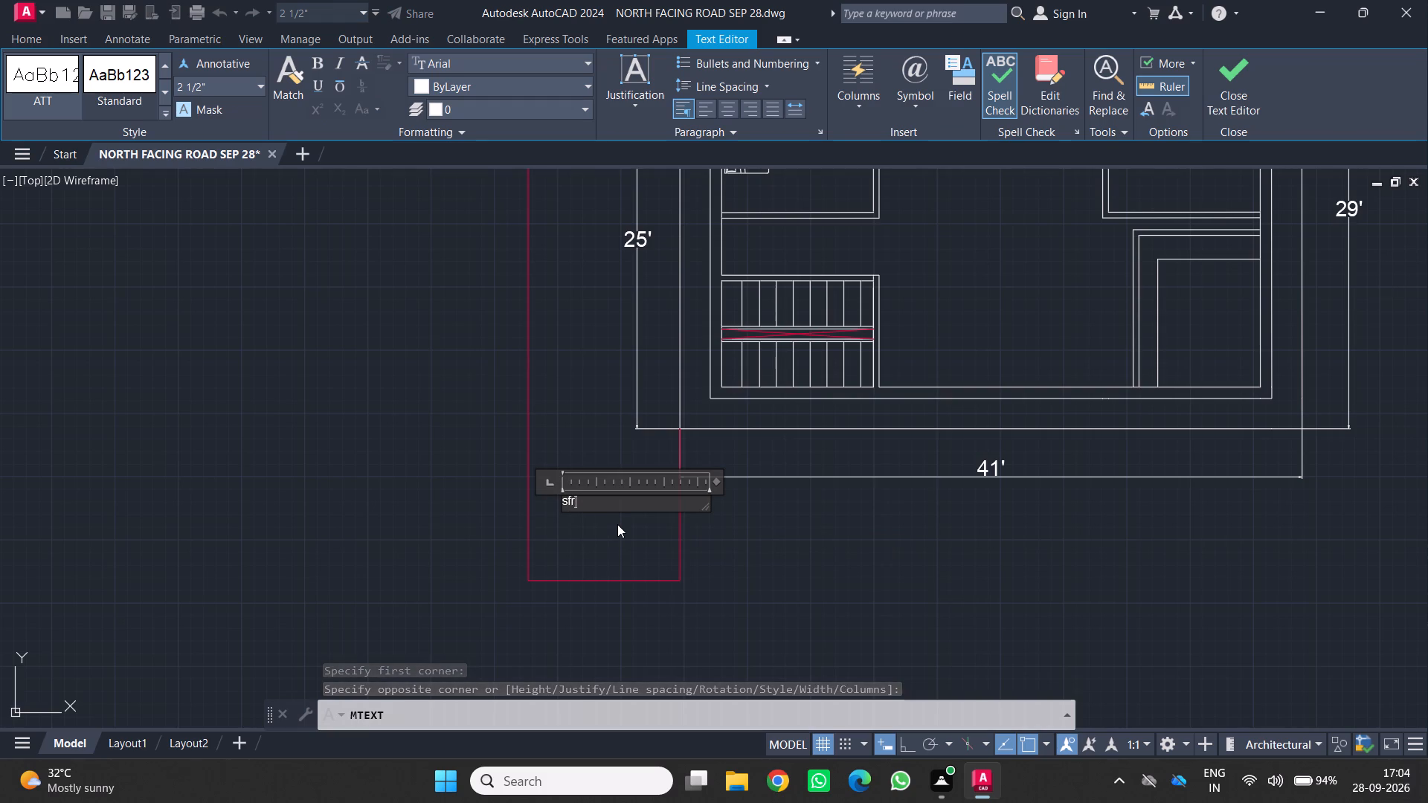
key("BackSpace")
key("BackSpace")
key("BackSpace")
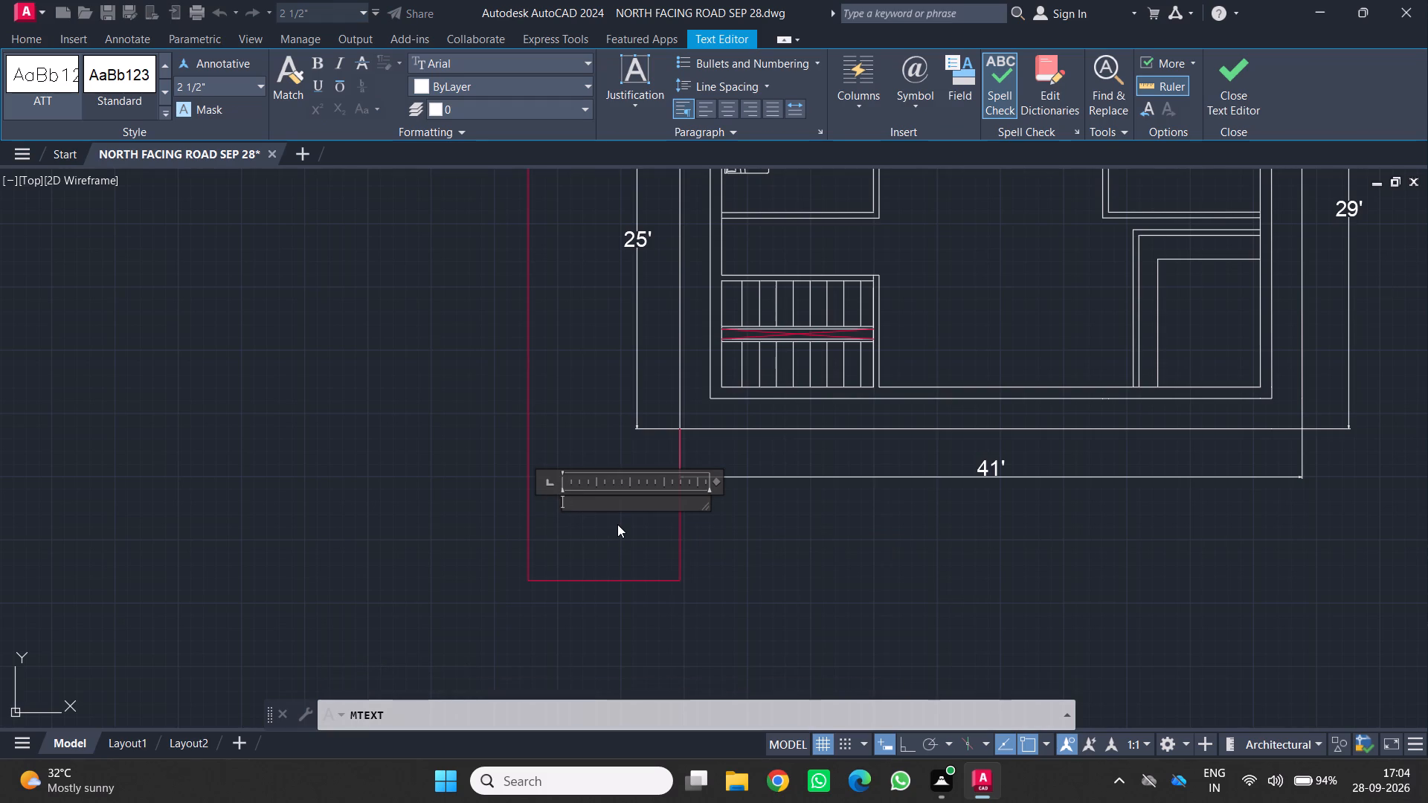
key("s")
key("f")
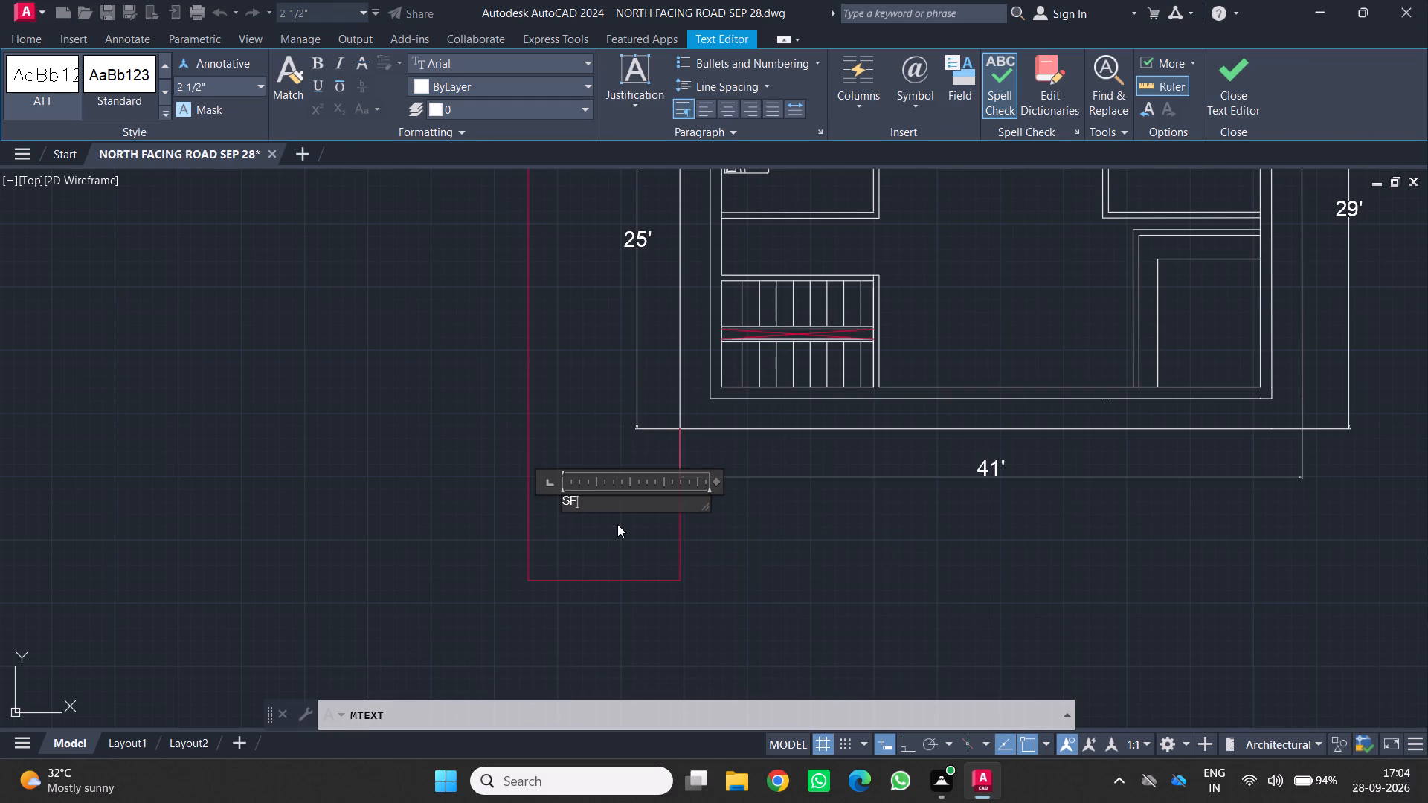
key("r")
left_click(617, 524)
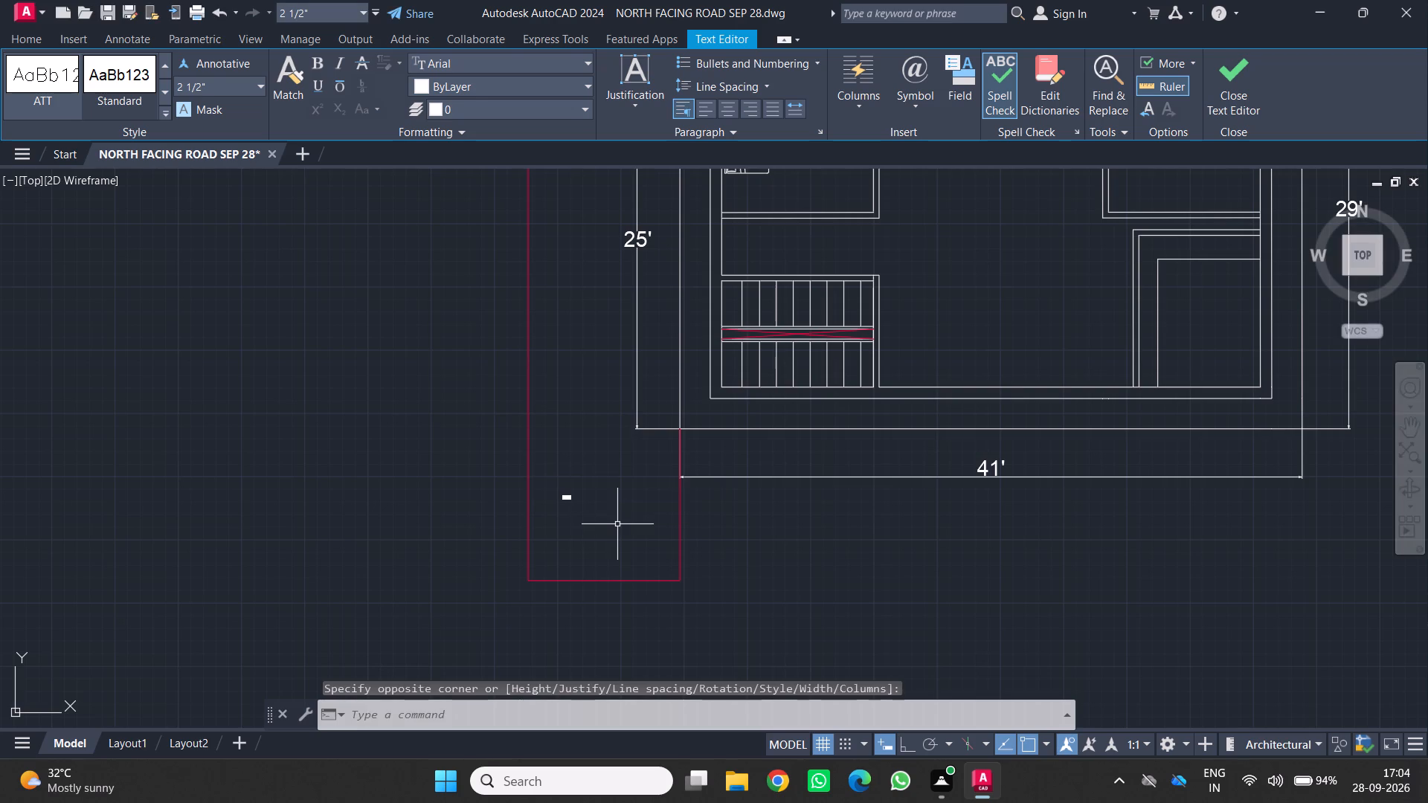
Set the text height of the SFR label to 1' and close its properties.
left_click(565, 499)
type("PR")
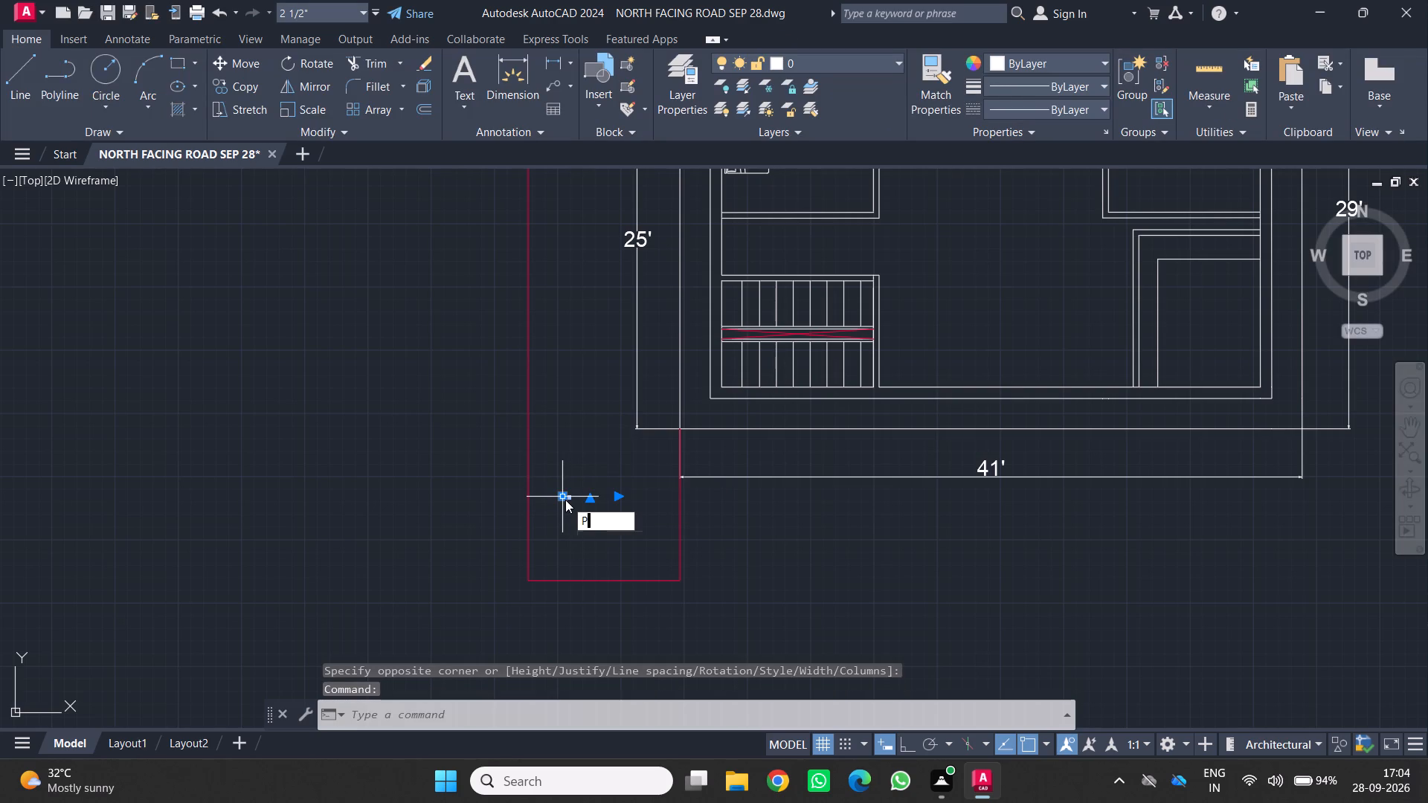
key("Return")
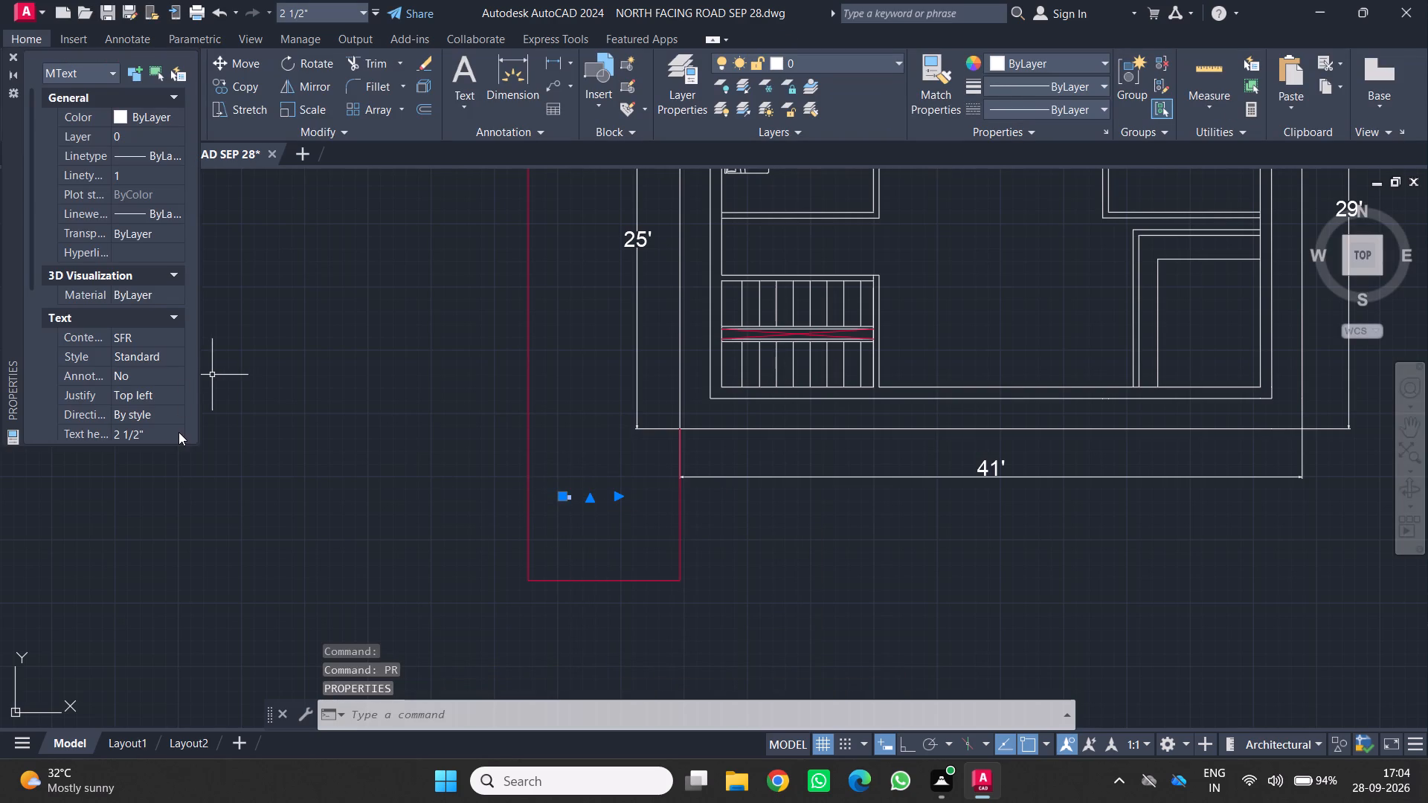
left_click(178, 433)
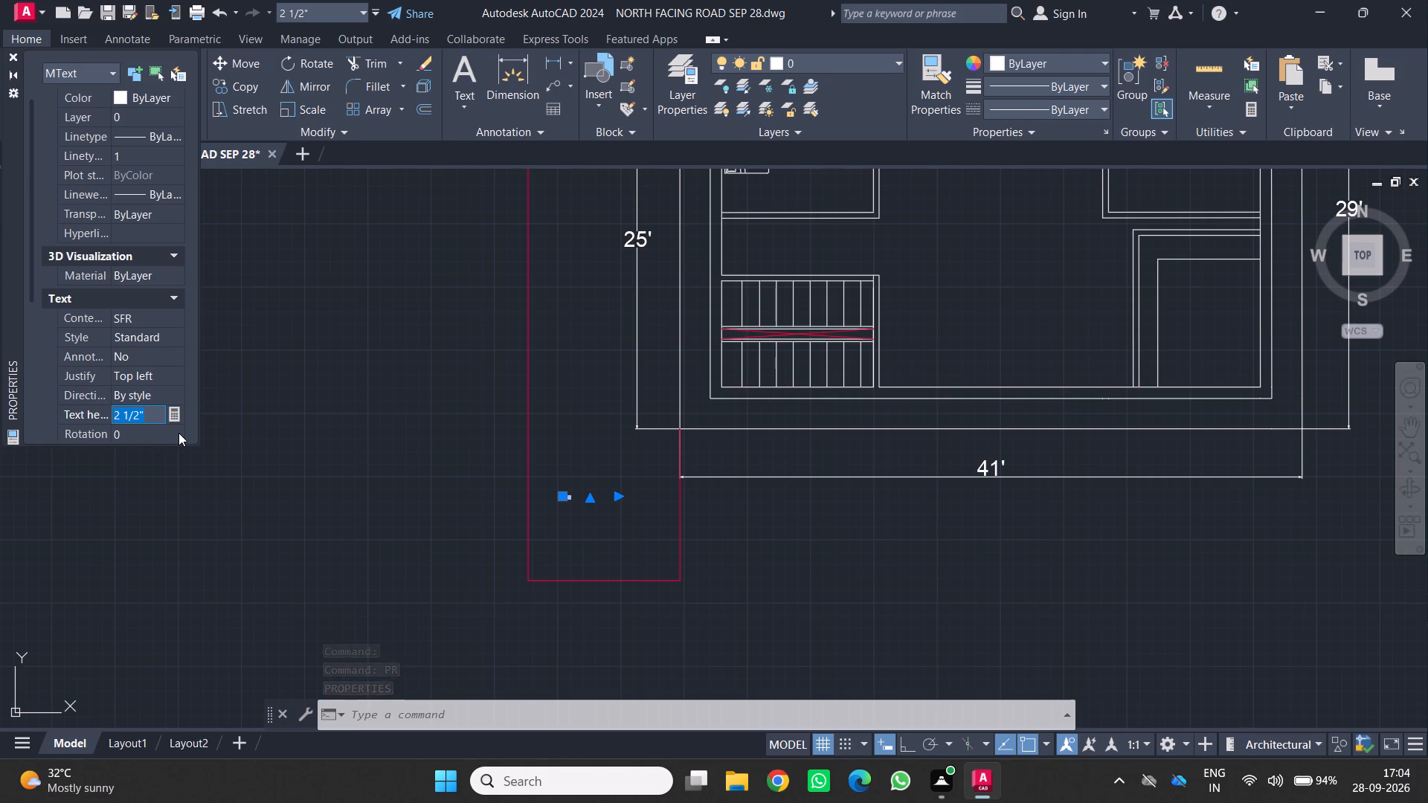
type("1'")
key("Return")
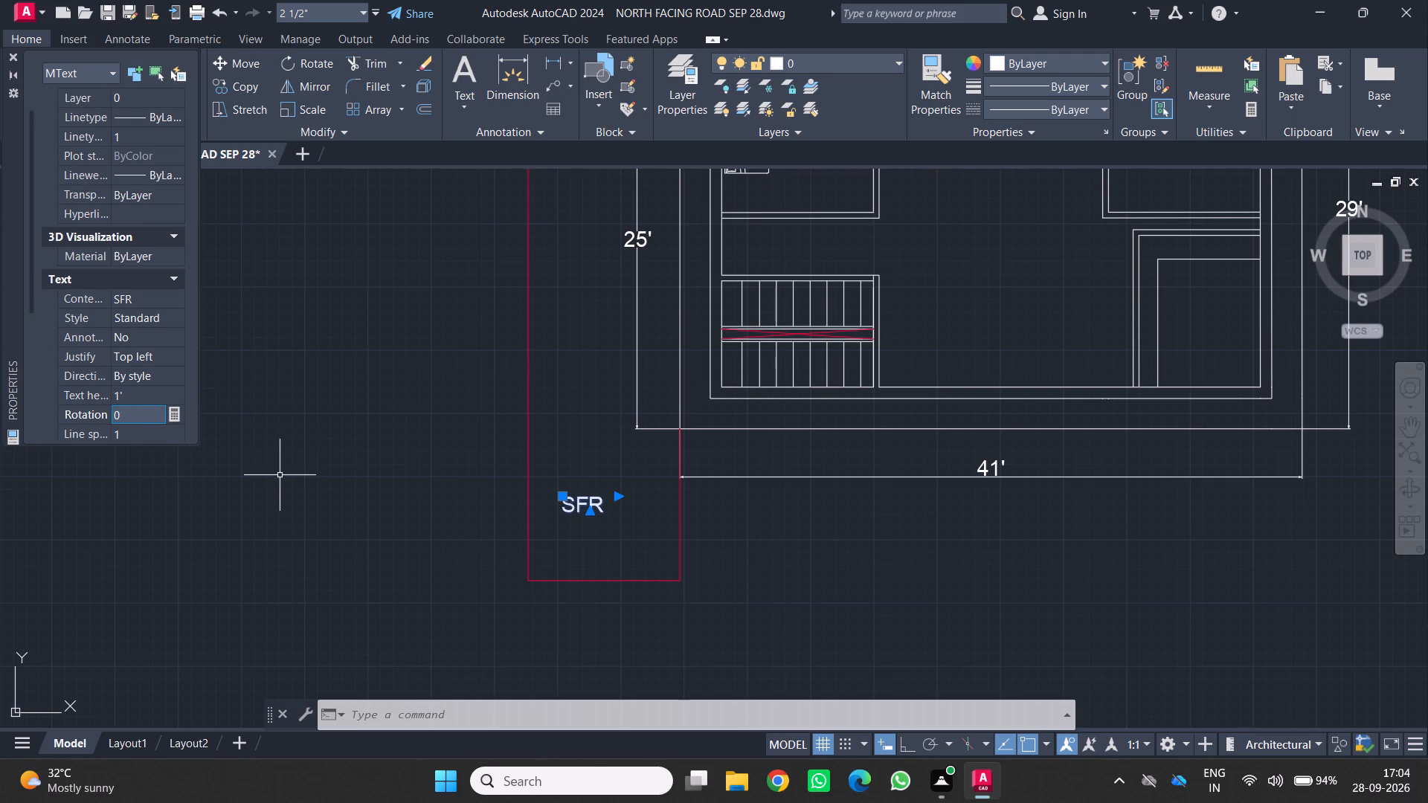
key("Escape")
left_click(12, 55)
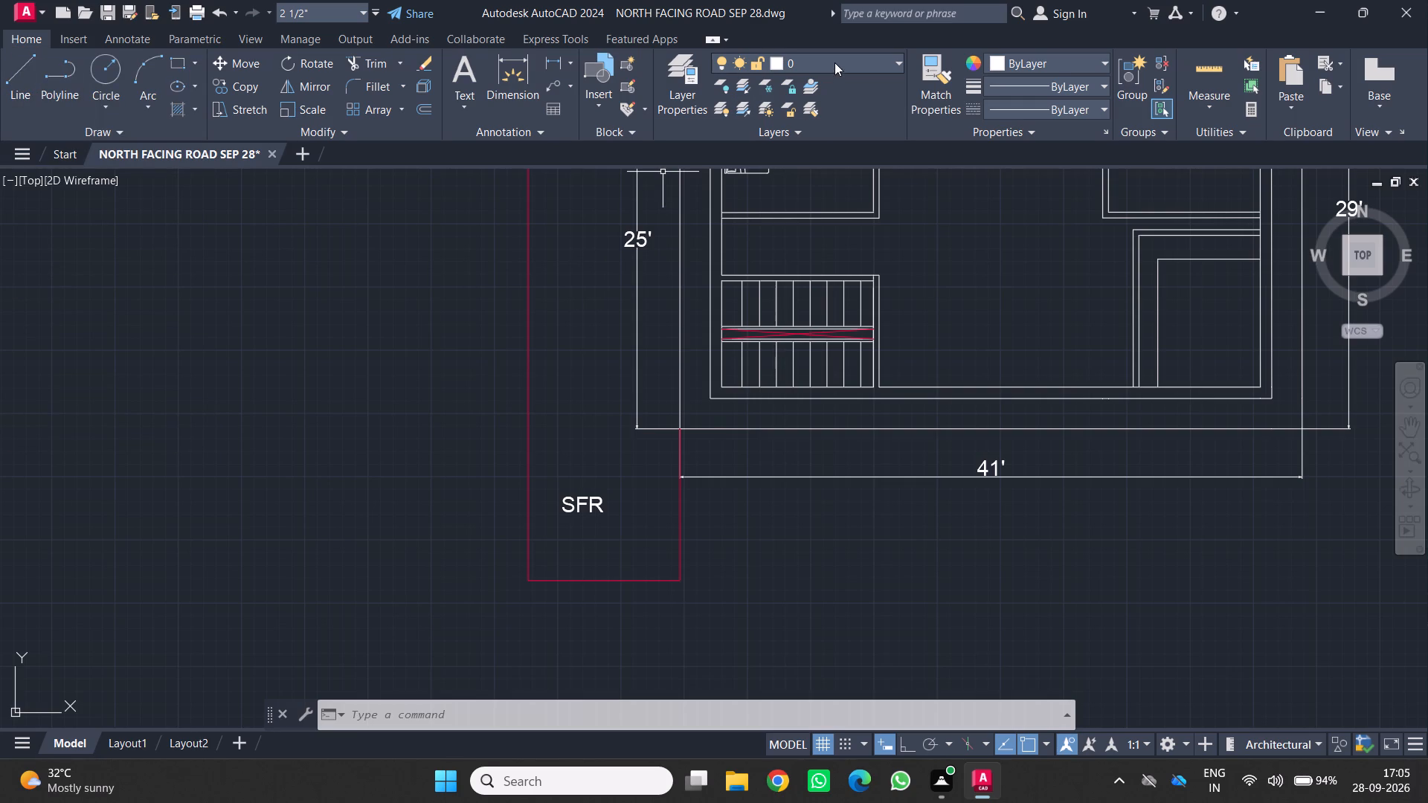
Assign the SFR label to the ROAD layer.
left_click(578, 509)
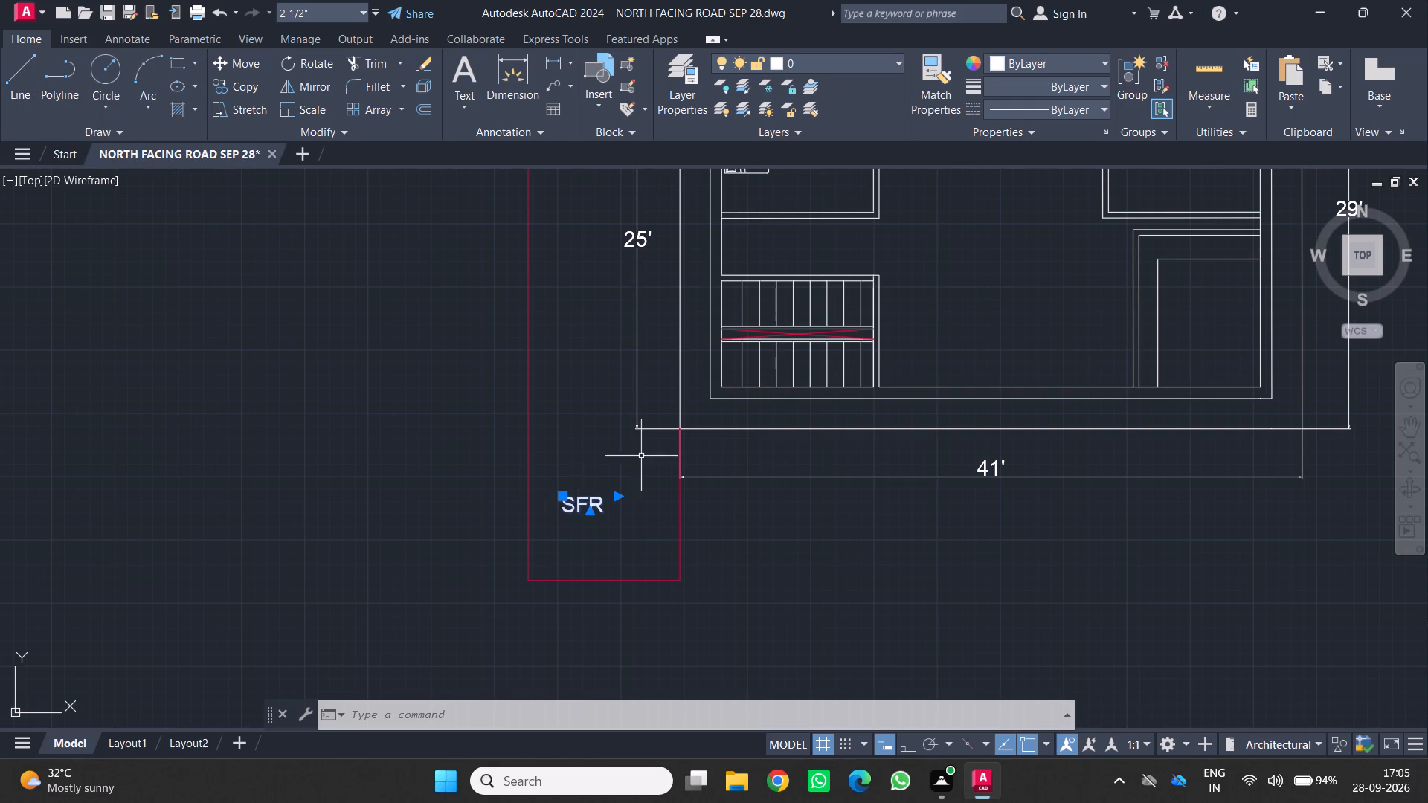
left_click(891, 62)
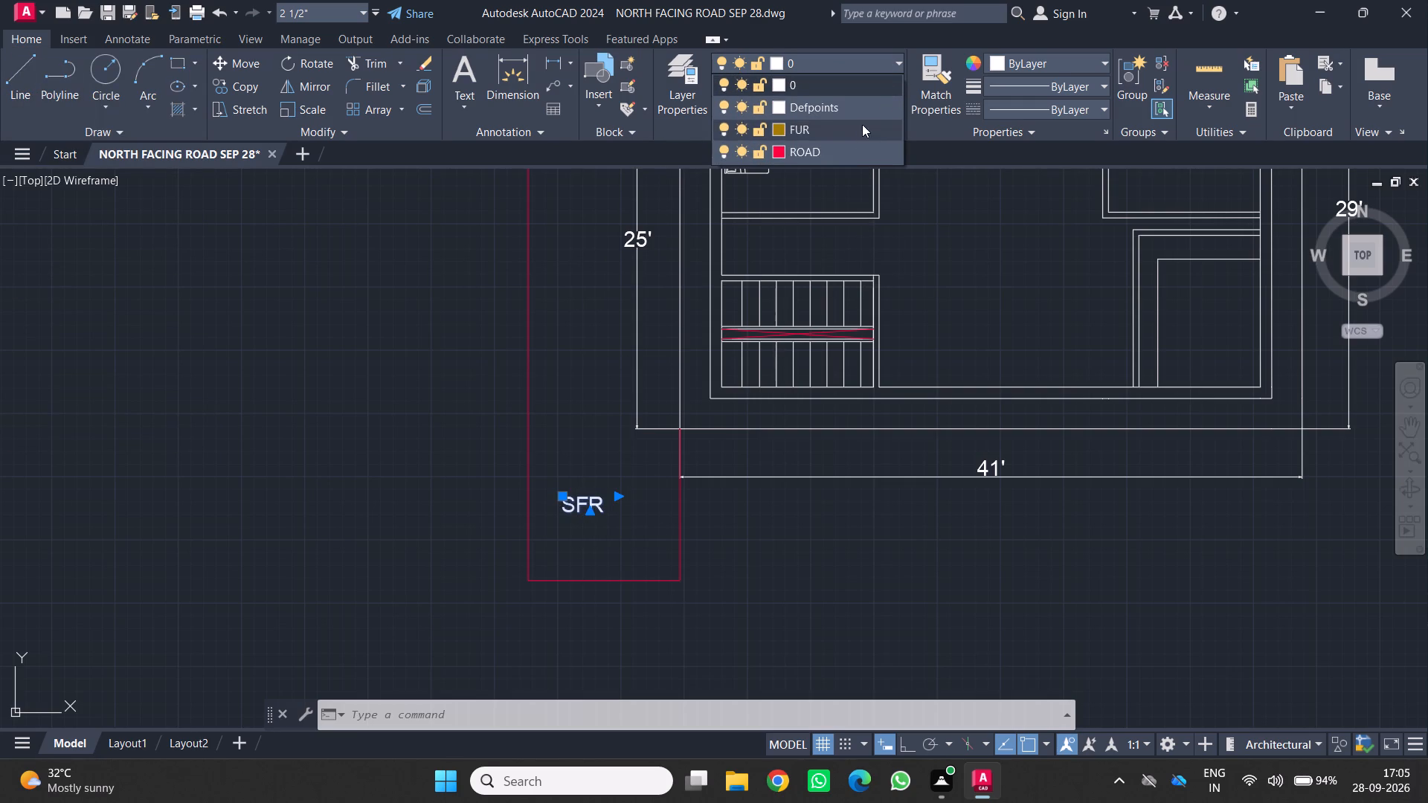
left_click(836, 149)
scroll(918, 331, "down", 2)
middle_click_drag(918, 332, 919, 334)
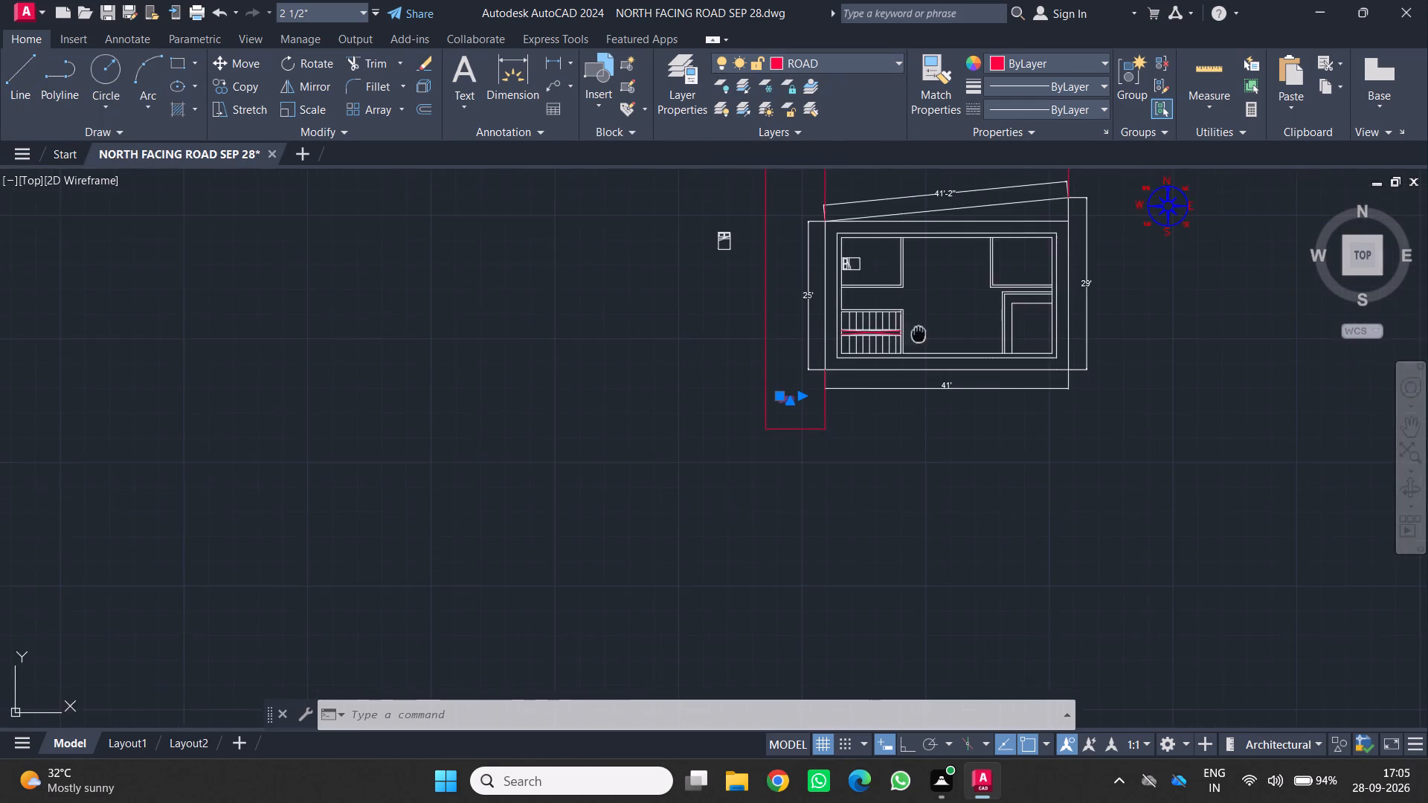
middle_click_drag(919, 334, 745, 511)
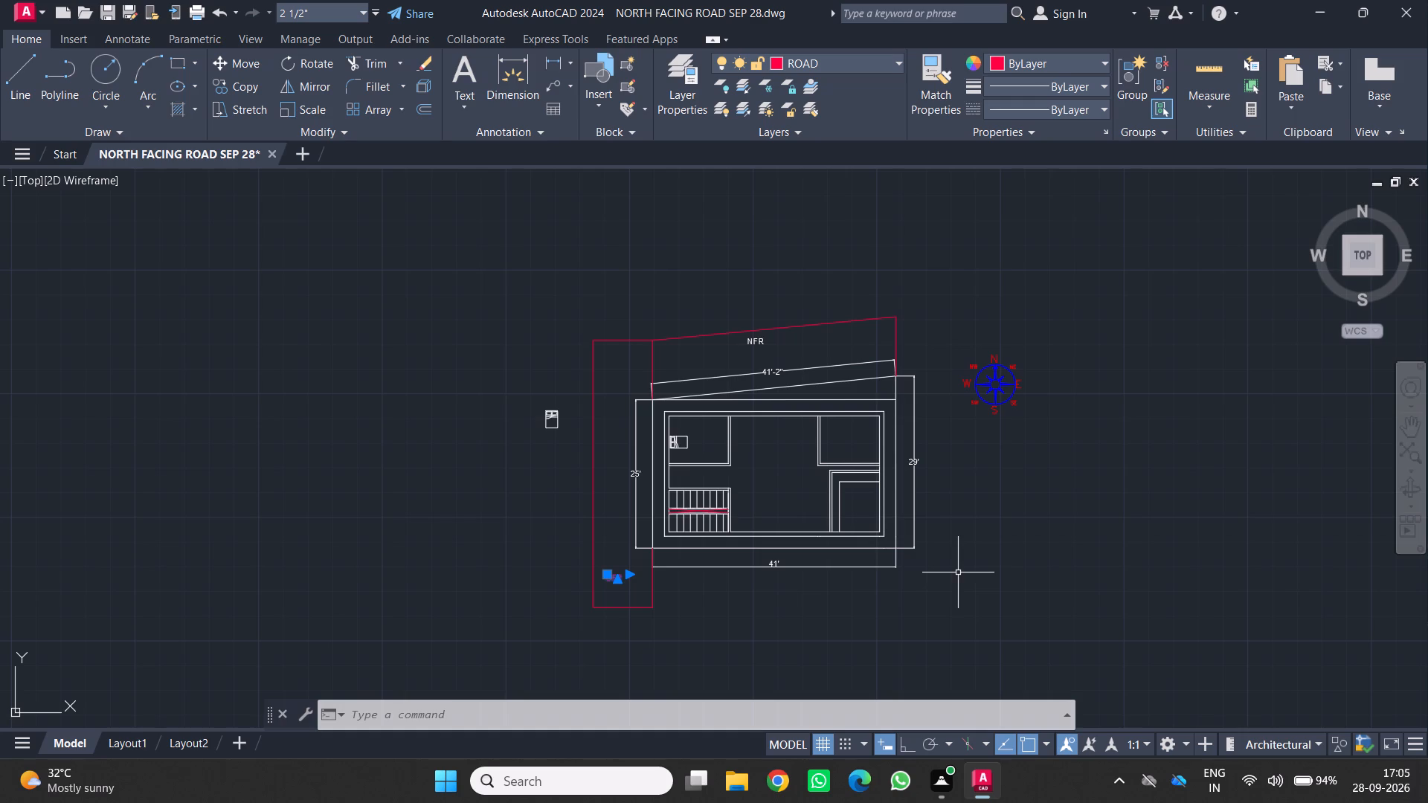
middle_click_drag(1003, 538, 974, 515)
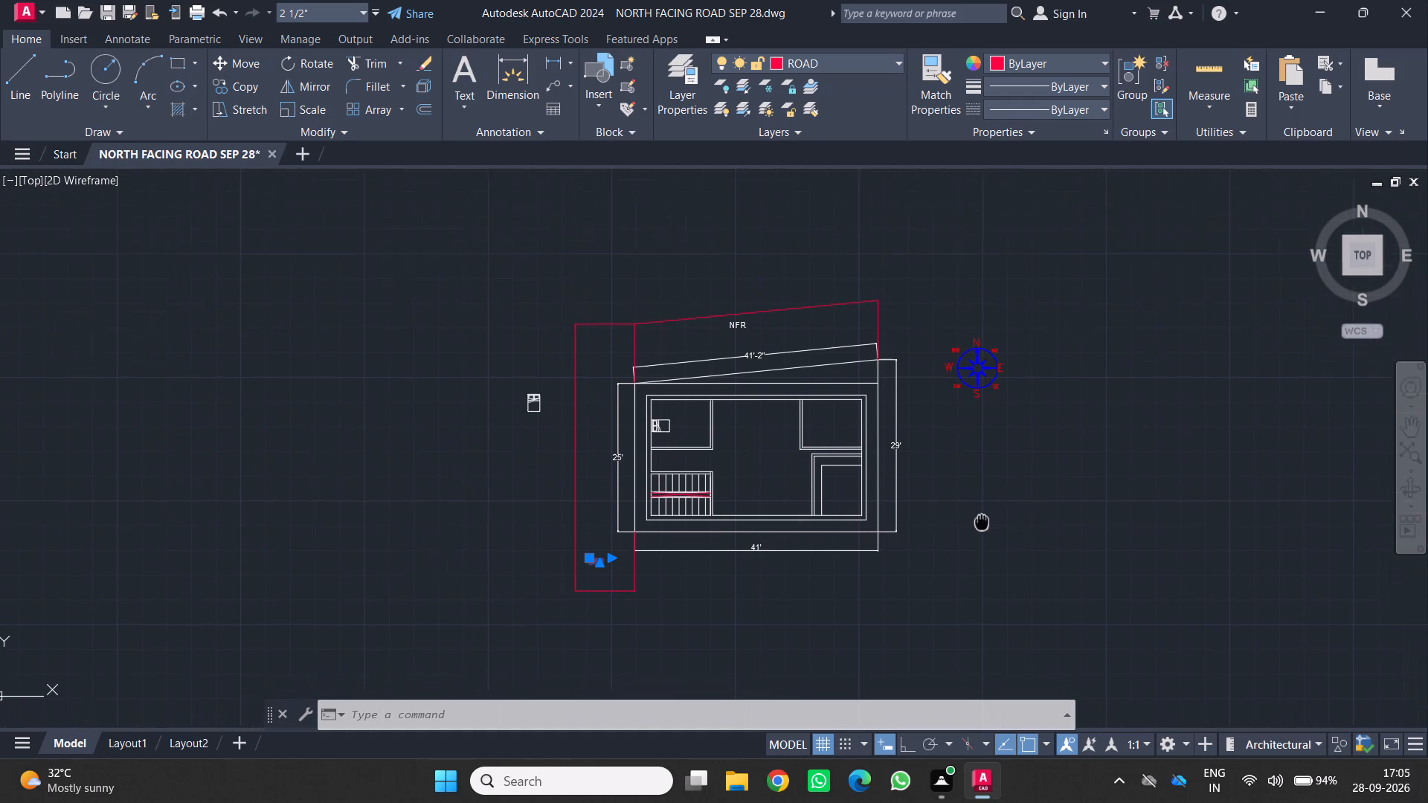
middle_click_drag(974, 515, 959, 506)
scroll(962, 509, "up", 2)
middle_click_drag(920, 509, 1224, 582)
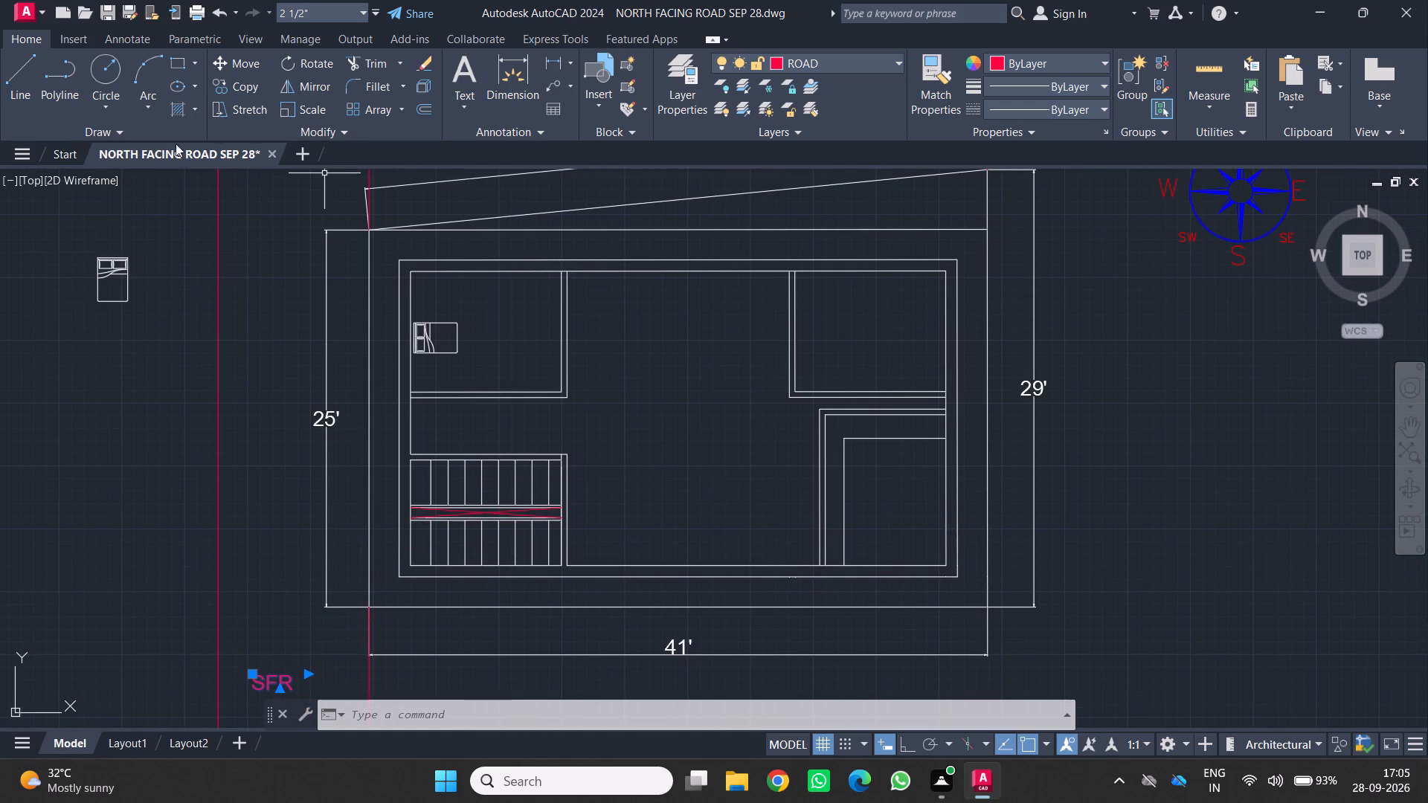
Open Autocad Blocks.dwg from the auto cad blocks folder, dismissing the missing SHX files and unresolved references dialogs.
left_click(86, 10)
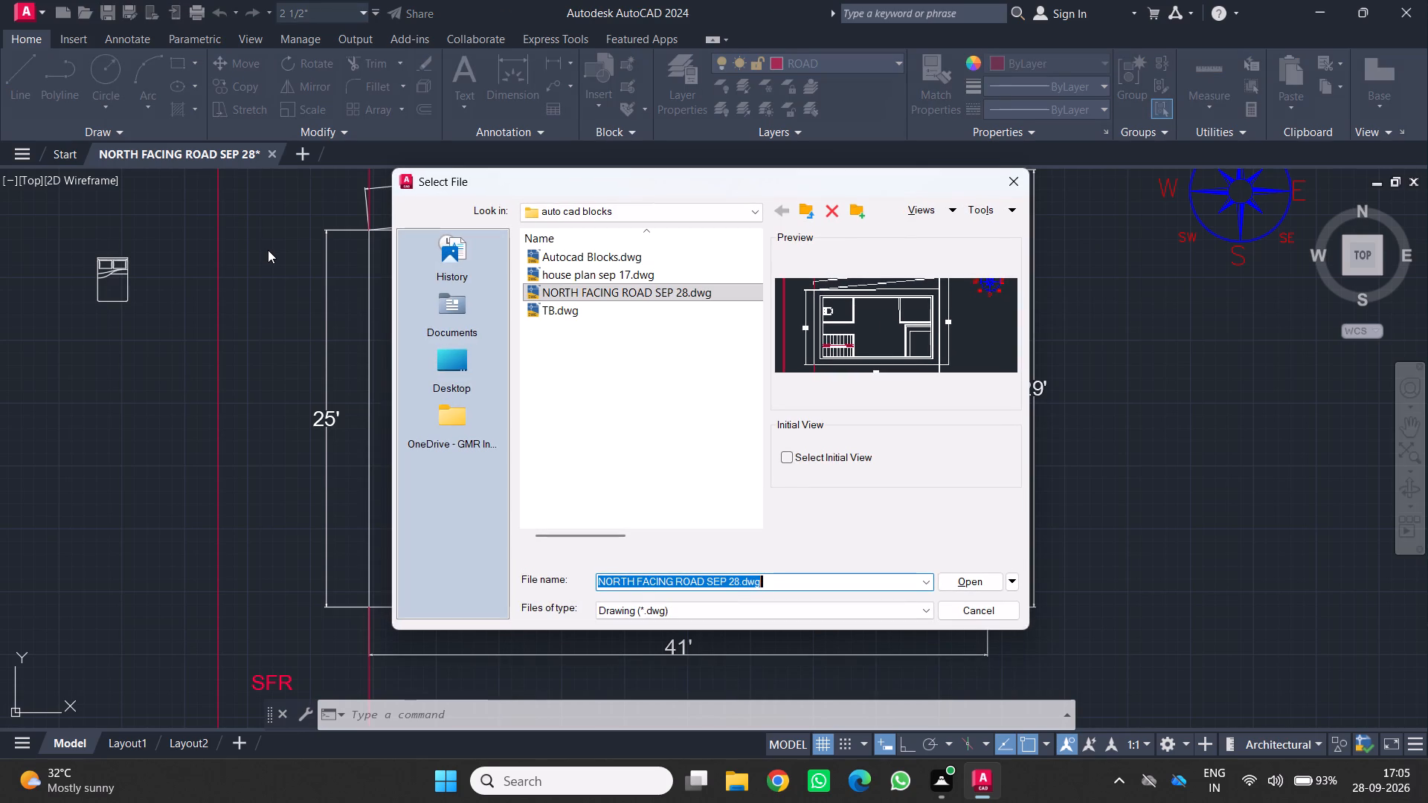
double_click(559, 254)
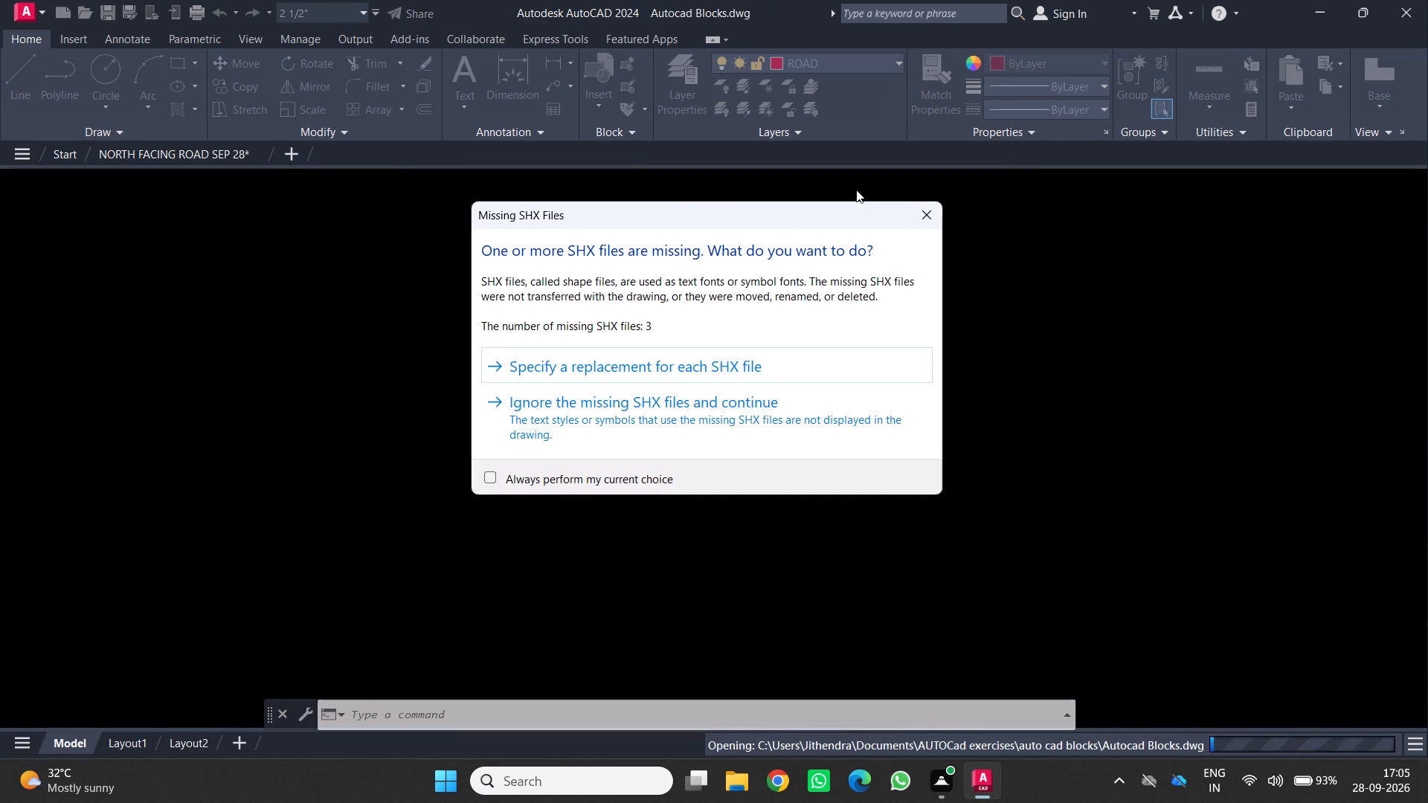
left_click(924, 207)
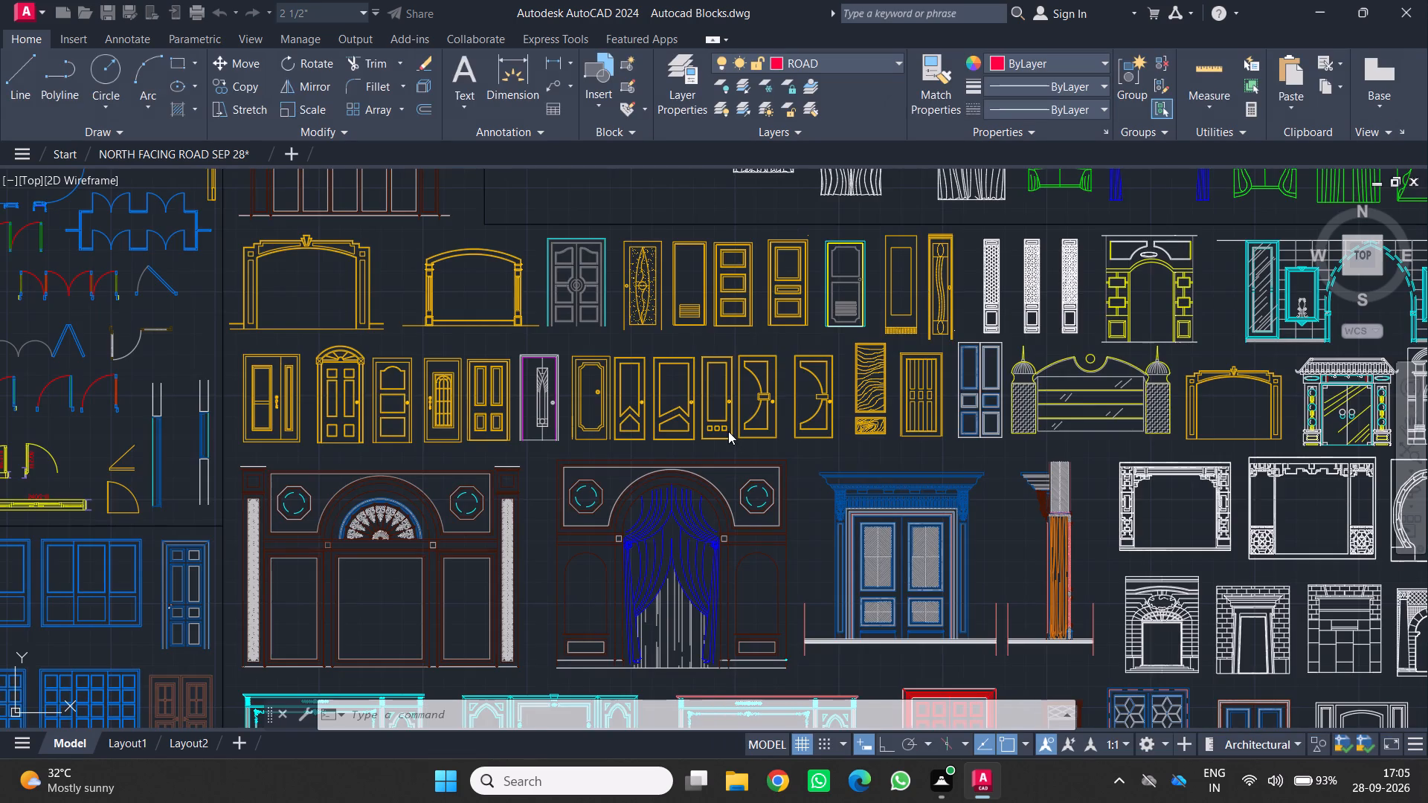
scroll(728, 431, "down", 2)
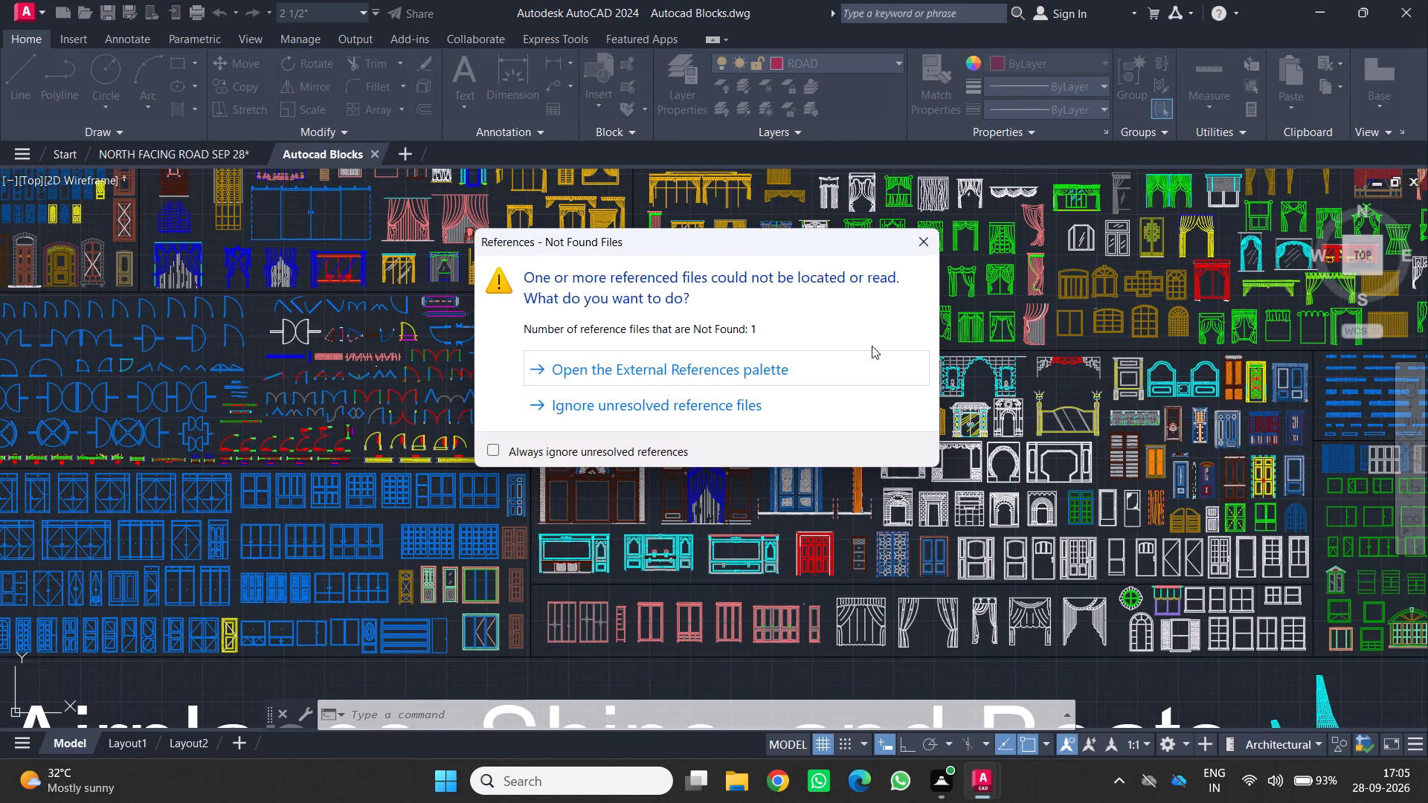
left_click(923, 236)
Look through the block library for the plan-view hobs and sinks in the Kitchens & Baths section.
scroll(918, 338, "down", 2)
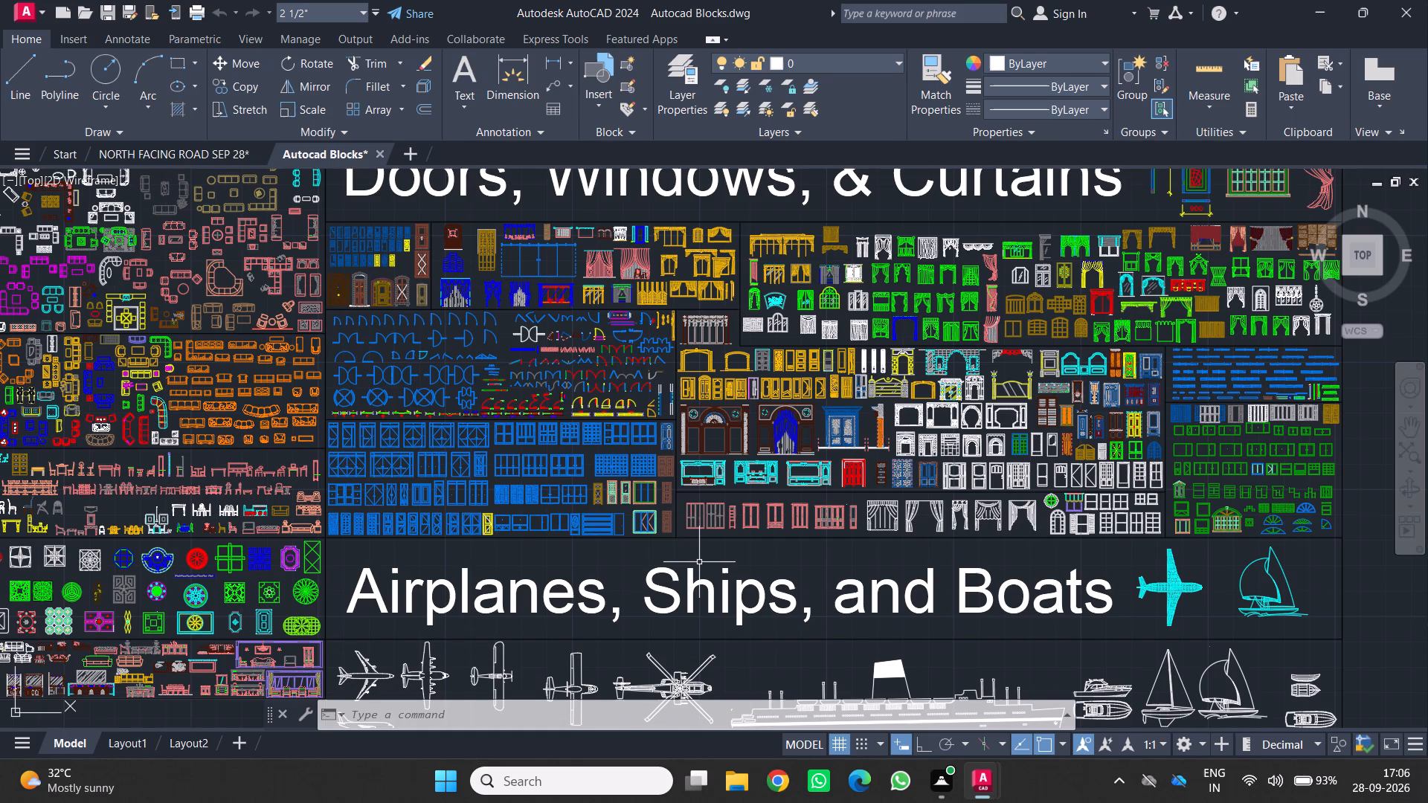
scroll(735, 422, "down", 1)
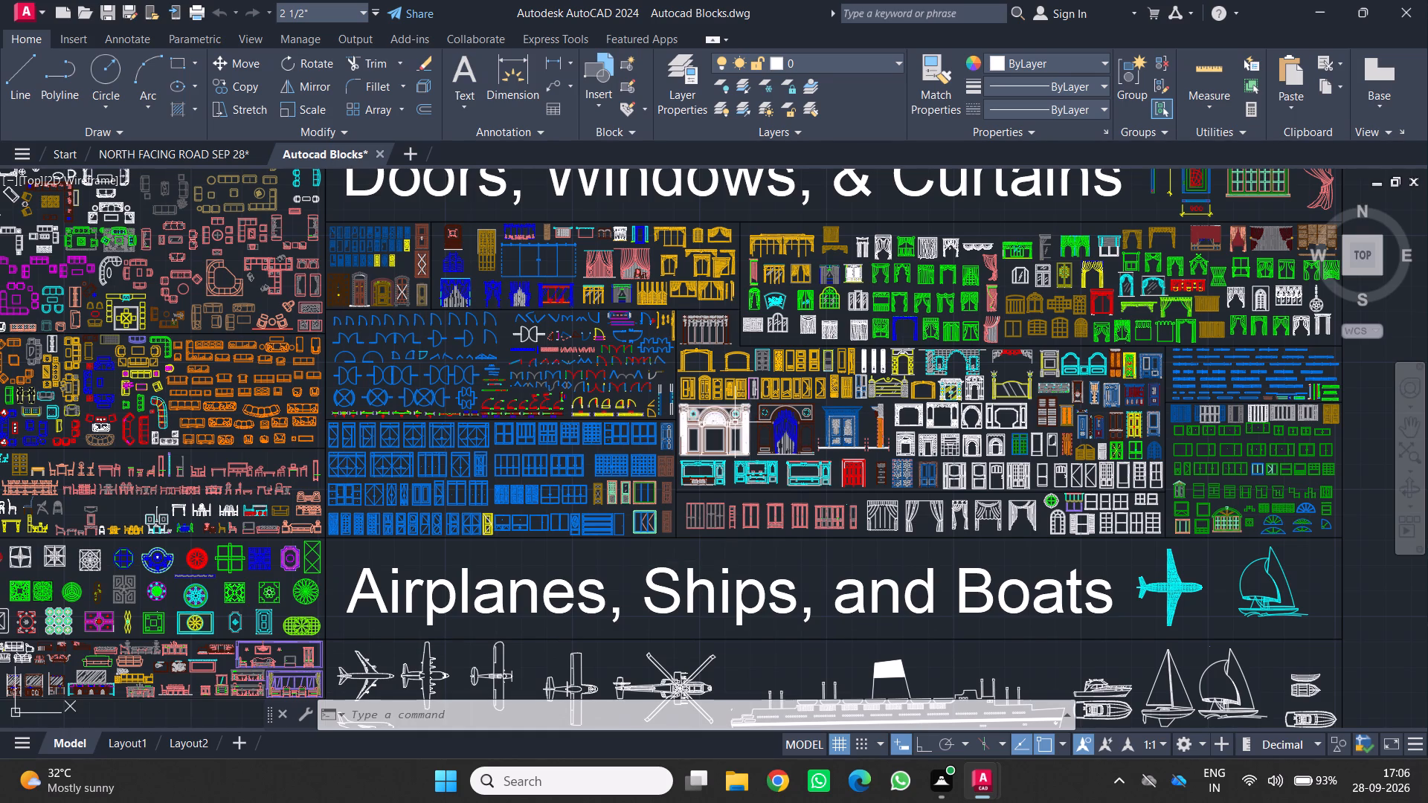
middle_click_drag(681, 393, 912, 555)
middle_click(912, 555)
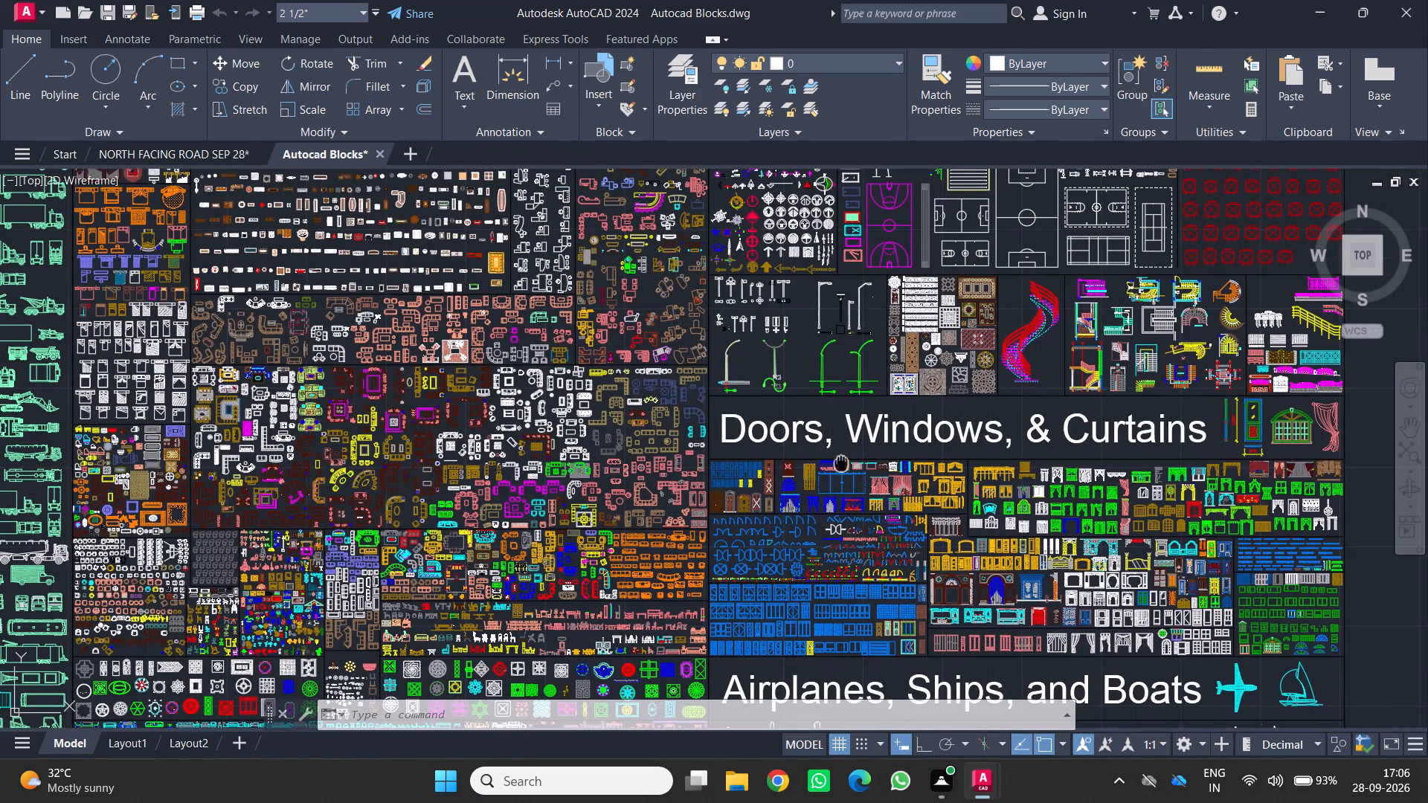
middle_click_drag(835, 389, 848, 531)
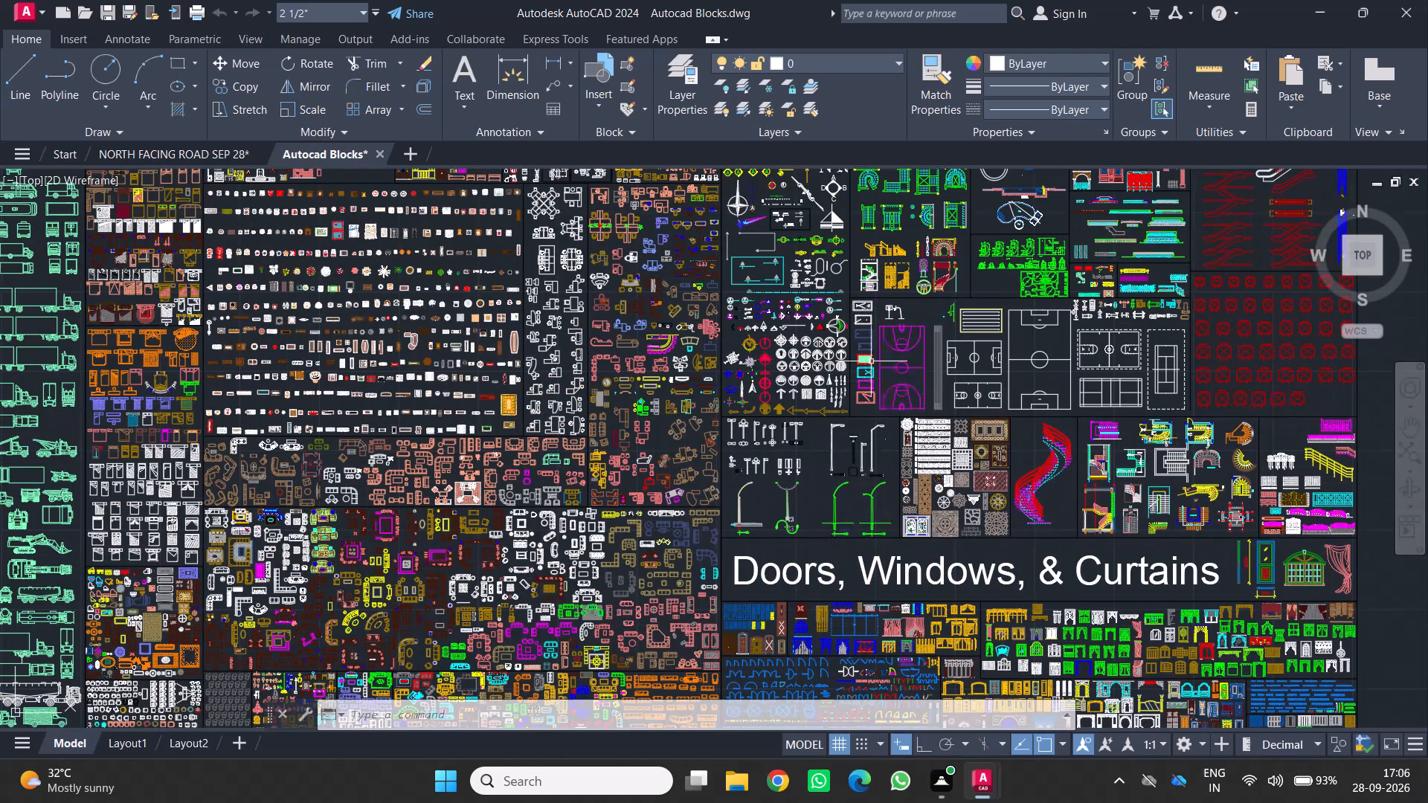
middle_click_drag(856, 344, 1000, 511)
scroll(990, 446, "up", 2)
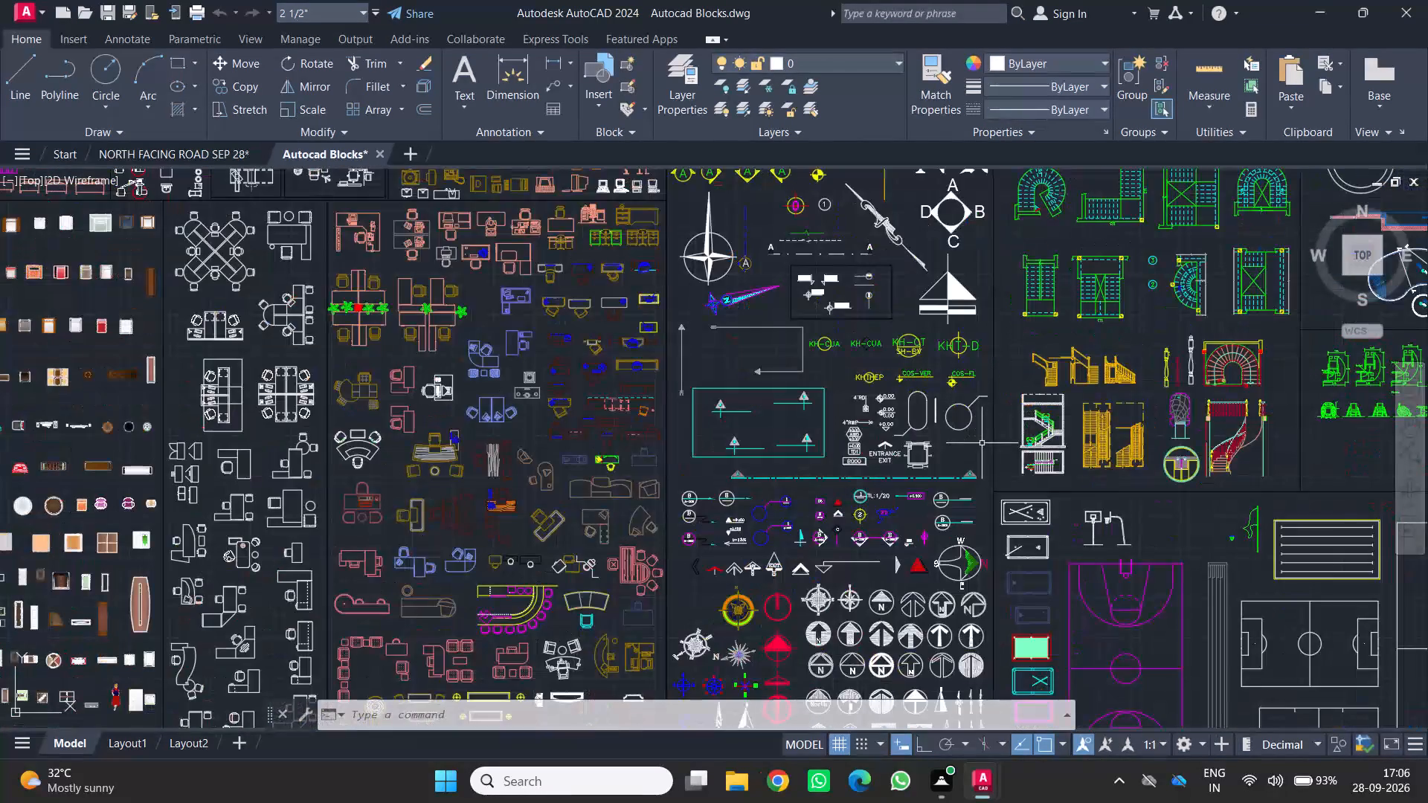
scroll(979, 454, "down", 1)
middle_click_drag(937, 453, 1101, 698)
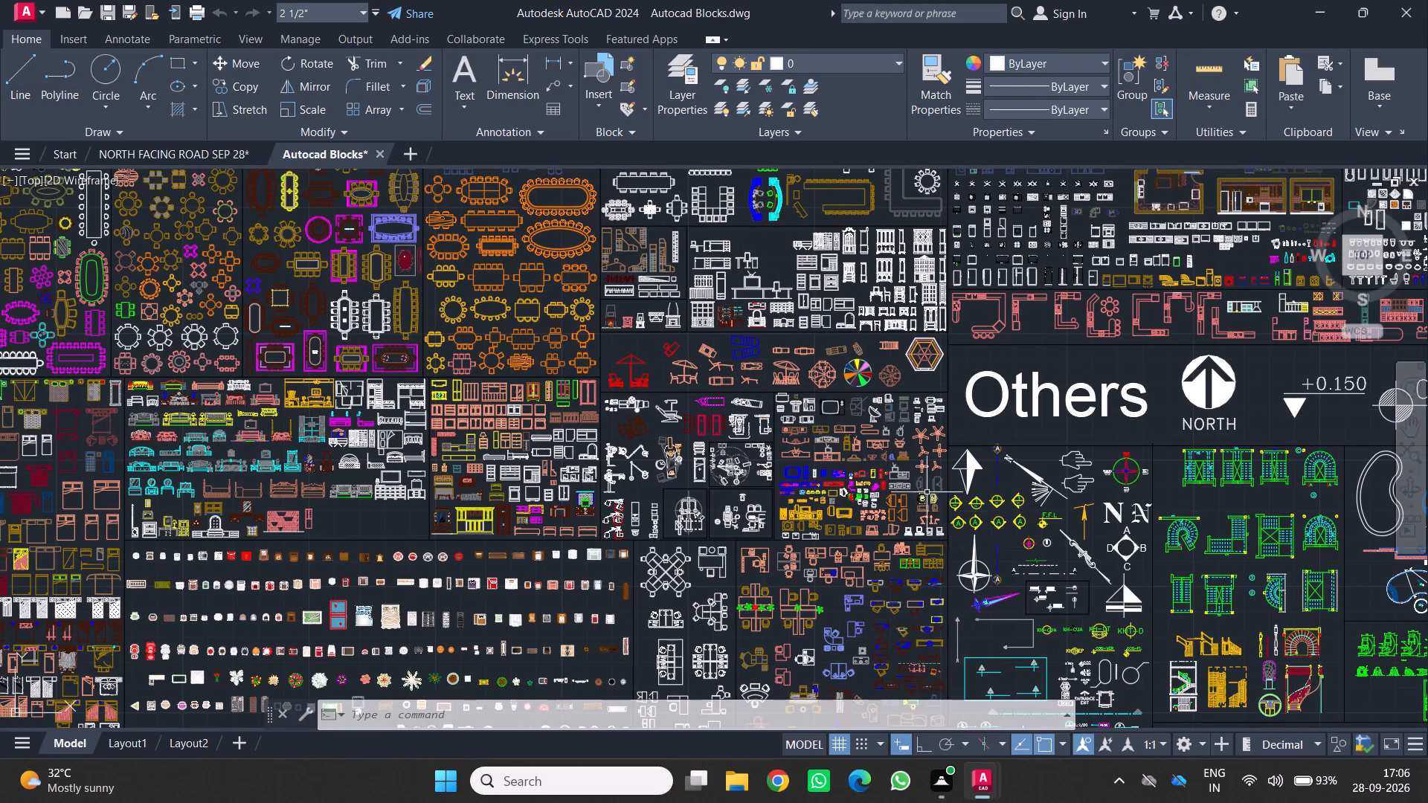
scroll(910, 482, "down", 1)
middle_click_drag(907, 482, 1016, 469)
middle_click_drag(919, 494, 924, 486)
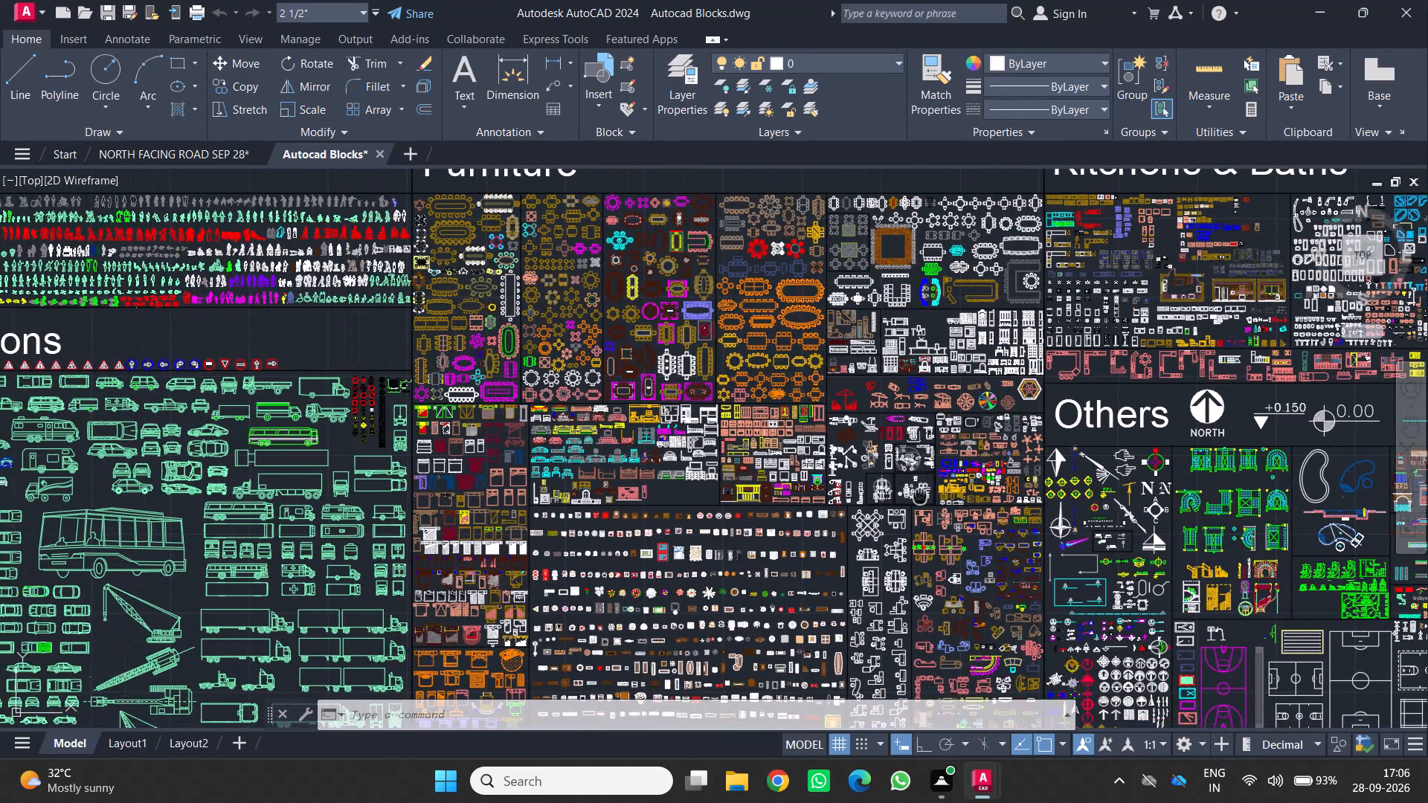
middle_click_drag(924, 486, 854, 401)
middle_click_drag(877, 475, 868, 364)
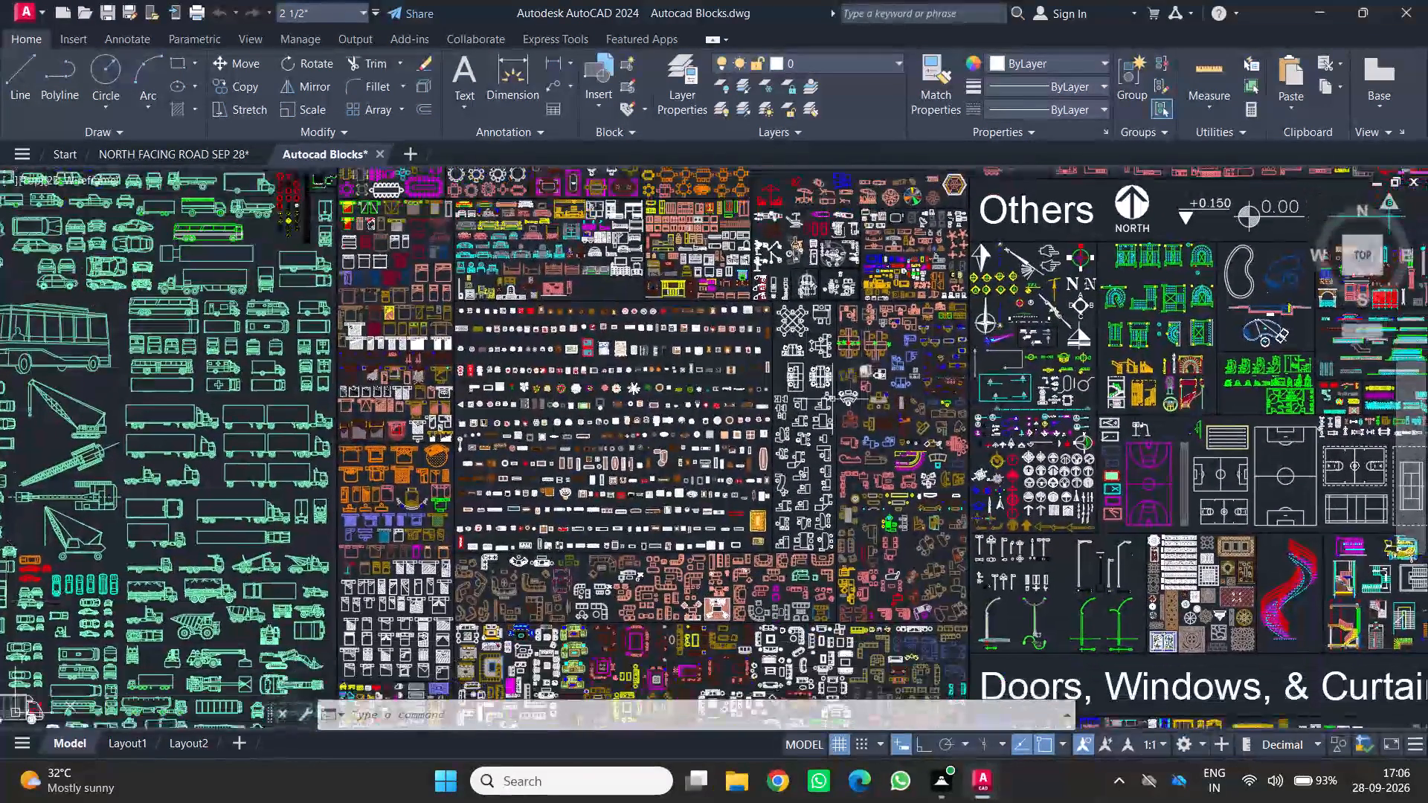
middle_click_drag(936, 405, 830, 535)
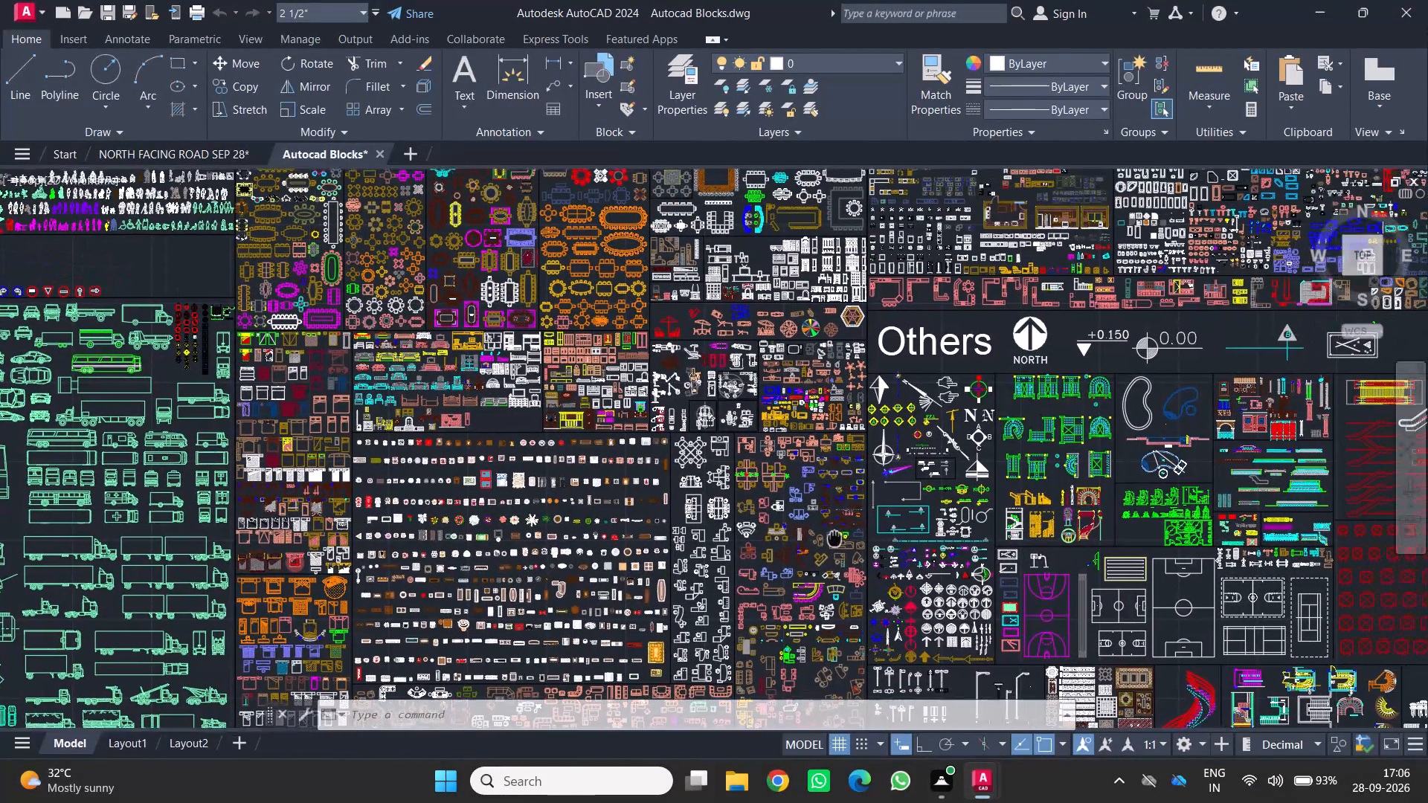
scroll(1000, 375, "up", 2)
scroll(888, 516, "down", 1)
middle_click_drag(888, 516, 875, 363)
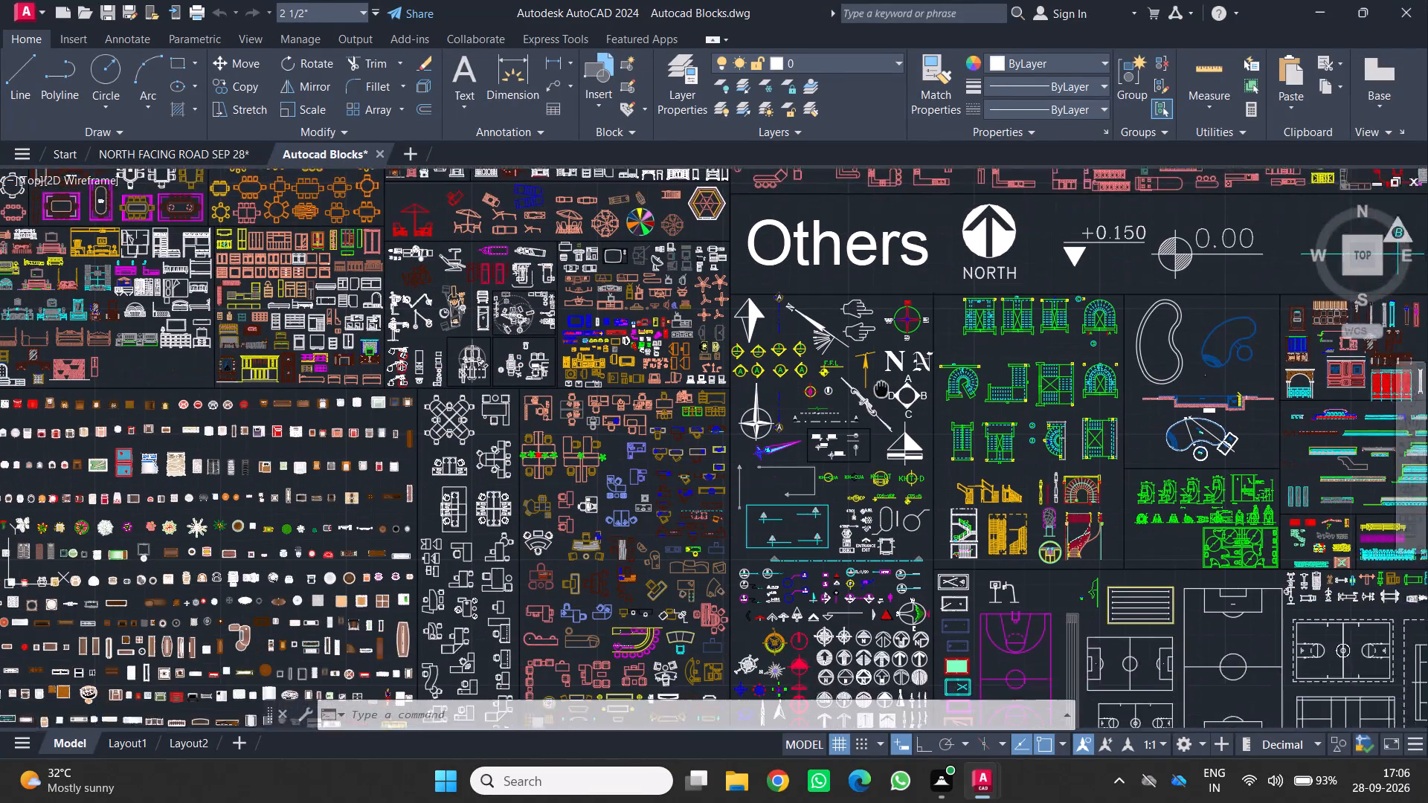
middle_click_drag(875, 363, 872, 341)
middle_click_drag(887, 486, 894, 420)
scroll(894, 420, "up", 2)
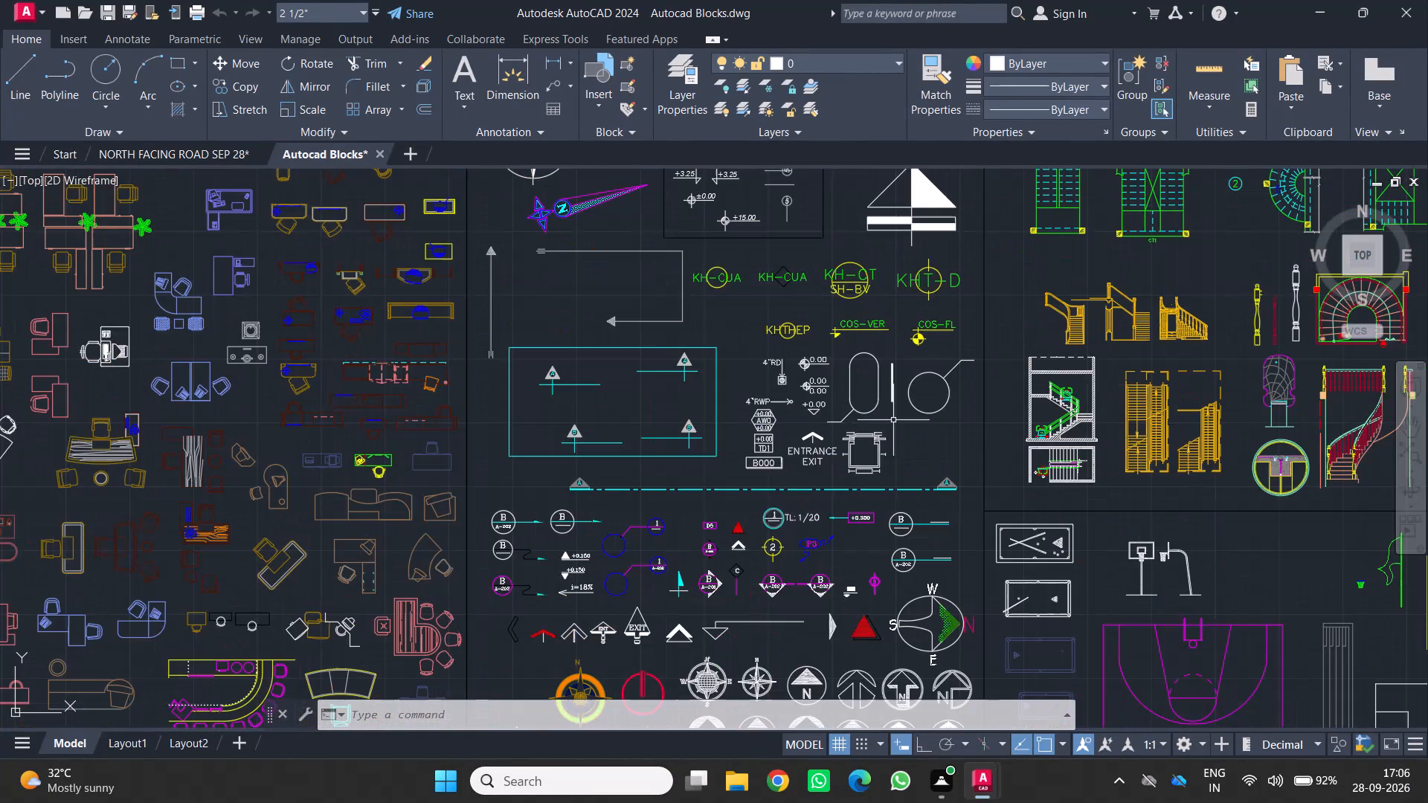
scroll(796, 405, "down", 1)
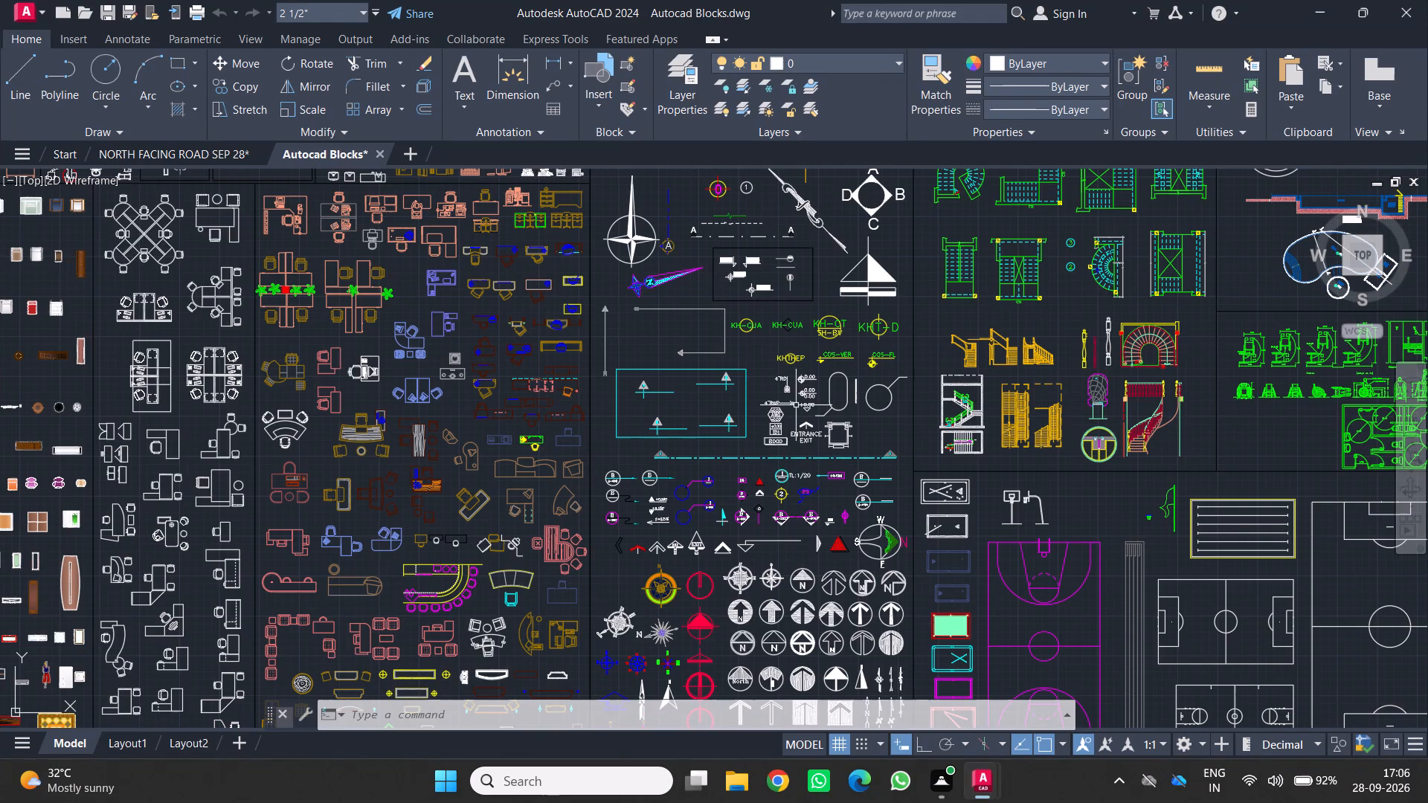
scroll(796, 405, "down", 1)
middle_click_drag(796, 405, 776, 596)
middle_click_drag(797, 445, 800, 446)
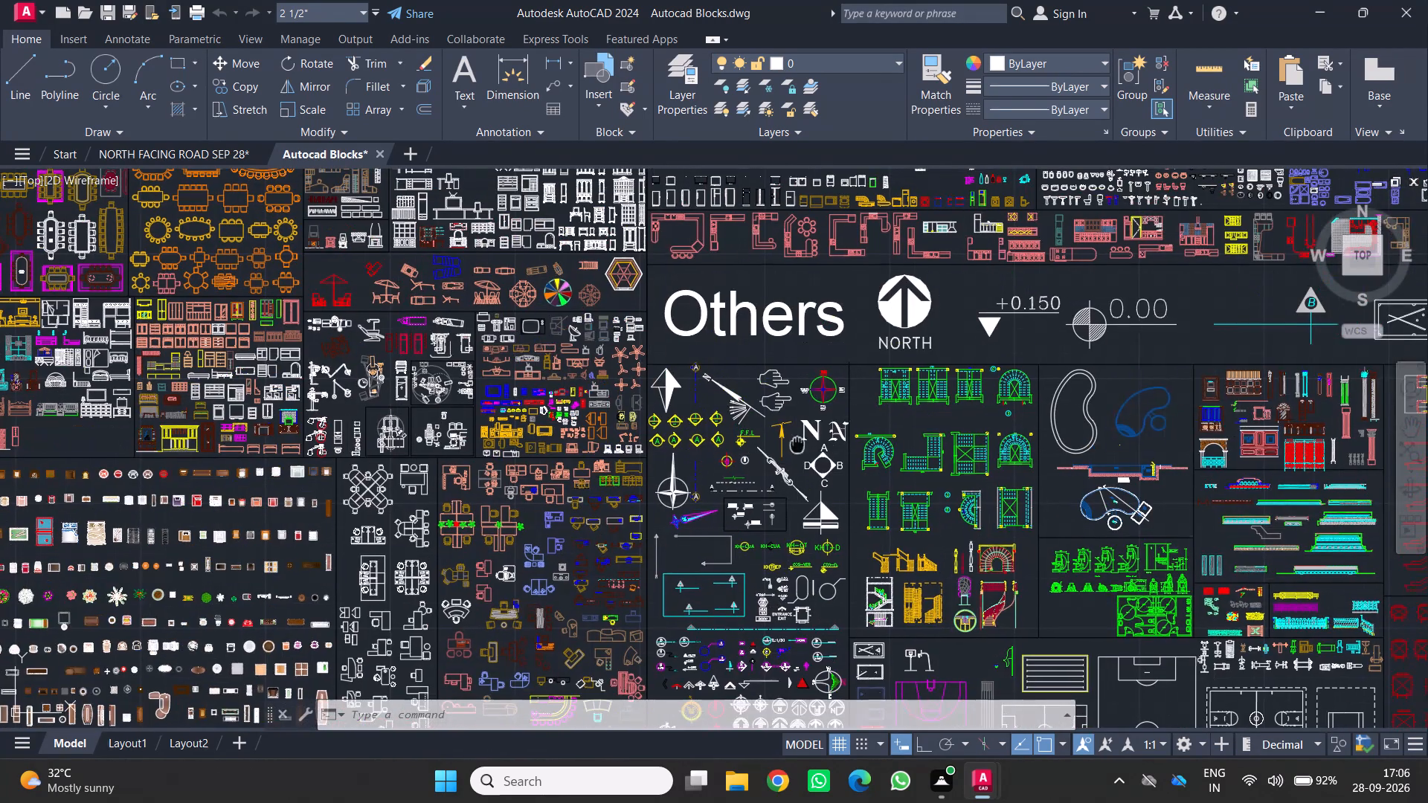
middle_click_drag(800, 446, 814, 619)
middle_click_drag(814, 385, 812, 538)
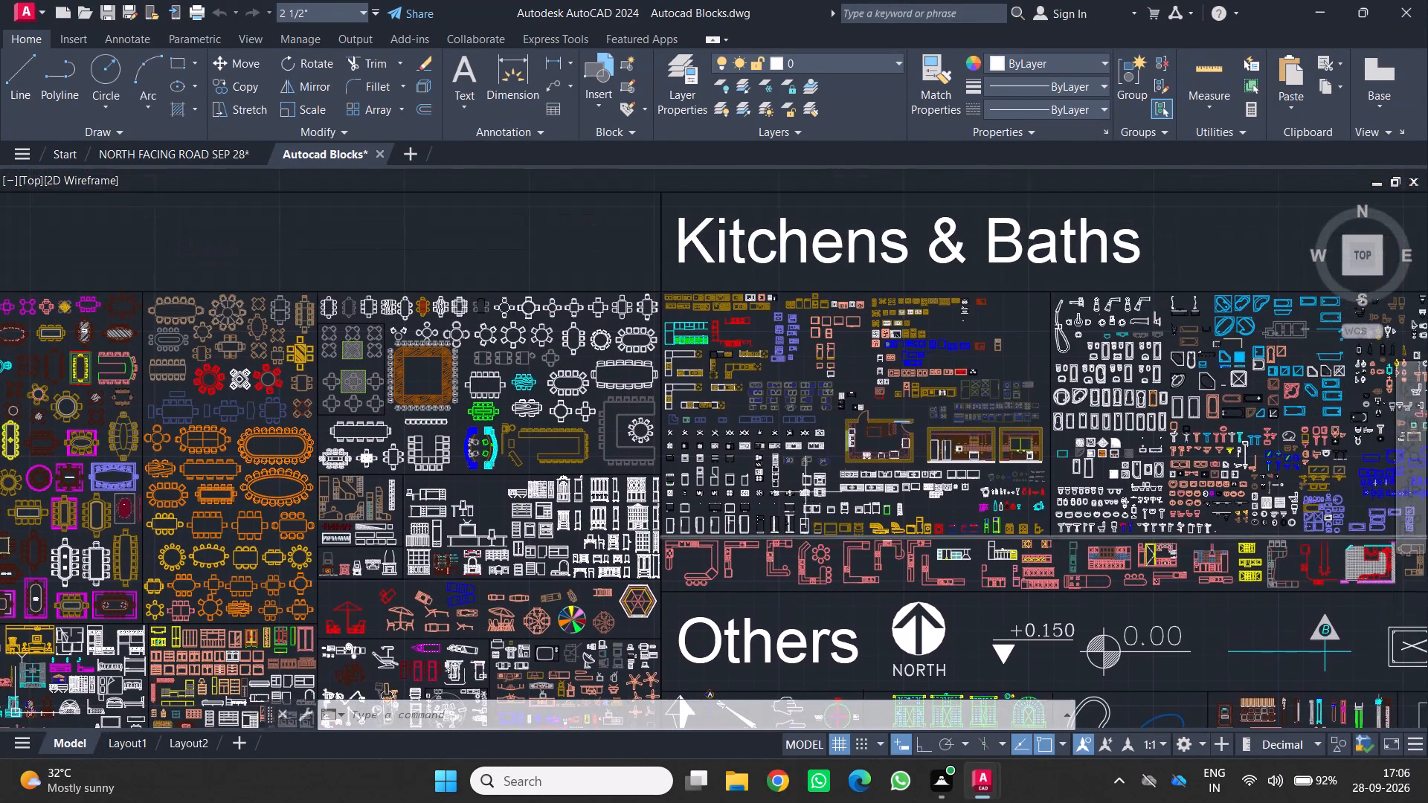
scroll(810, 463, "up", 4)
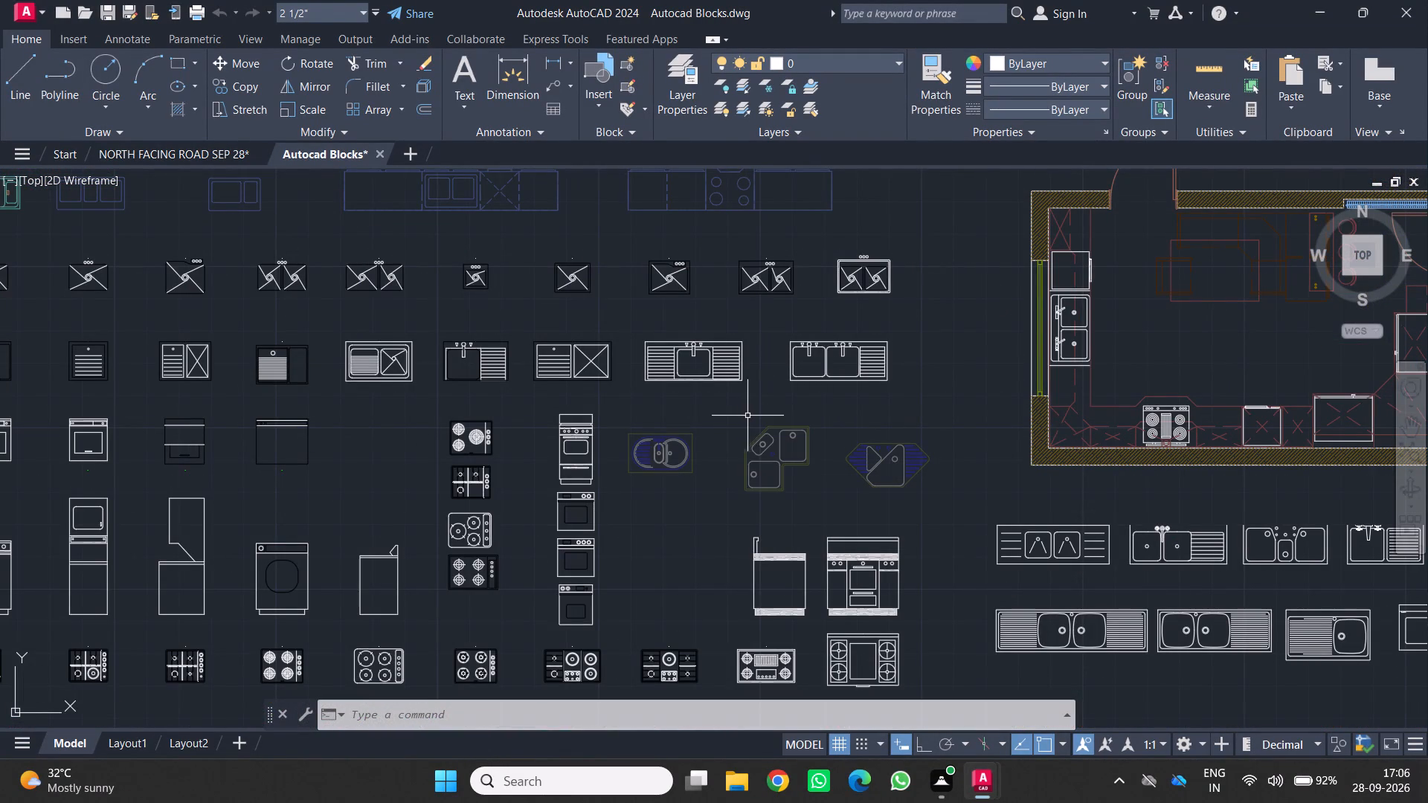
Copy the two-burner hob and the double-bowl sink with right-hand drainboard below it to the clipboard.
left_click(771, 288)
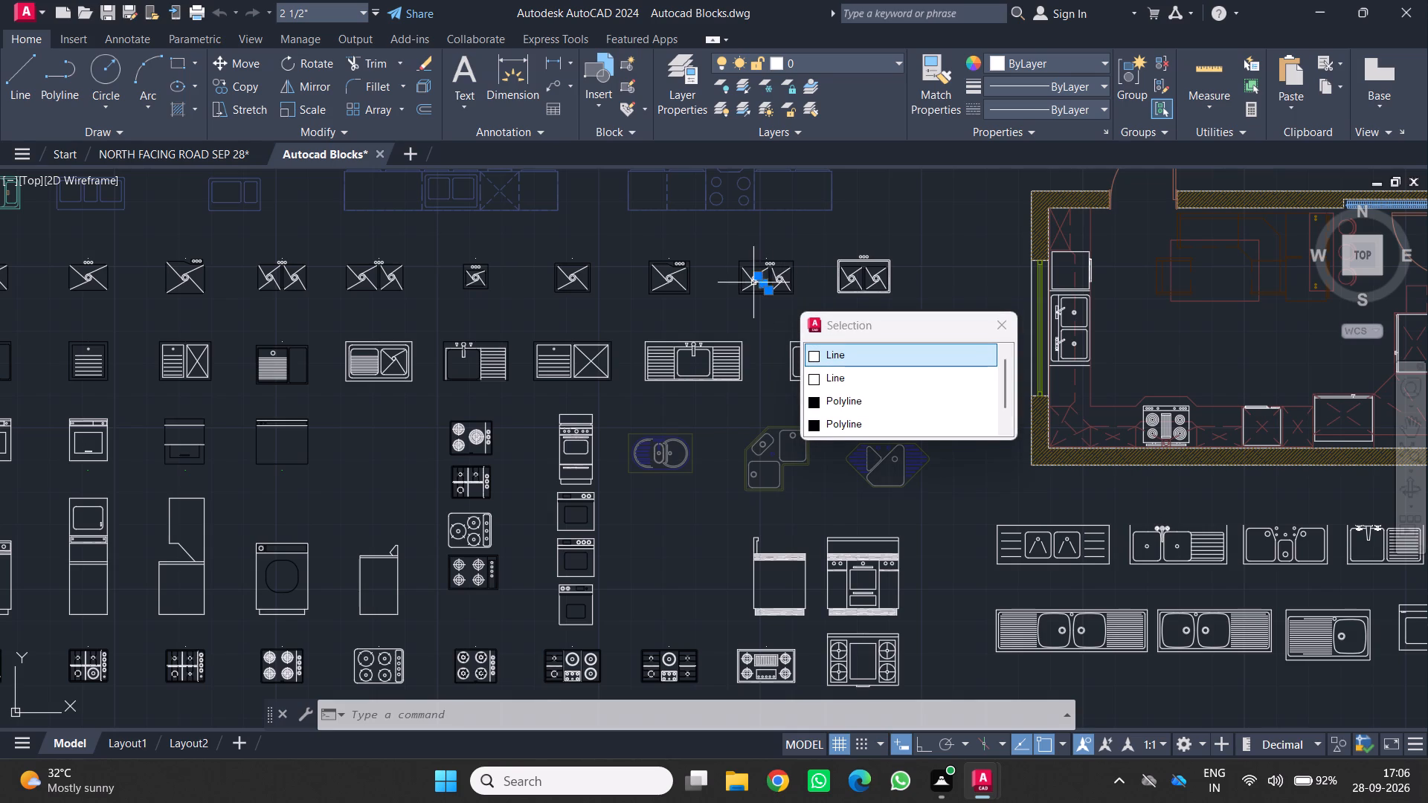
left_click(994, 320)
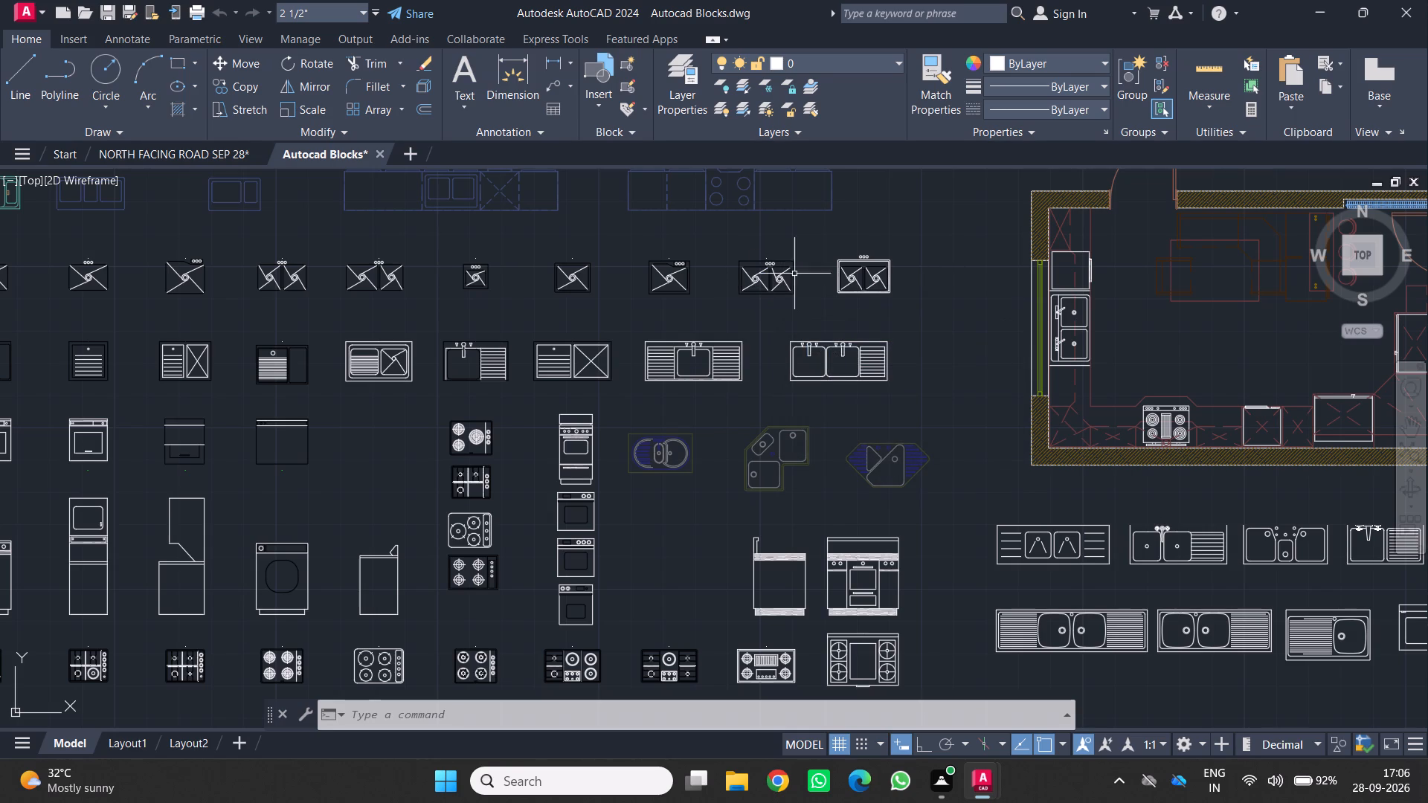
left_click(724, 239)
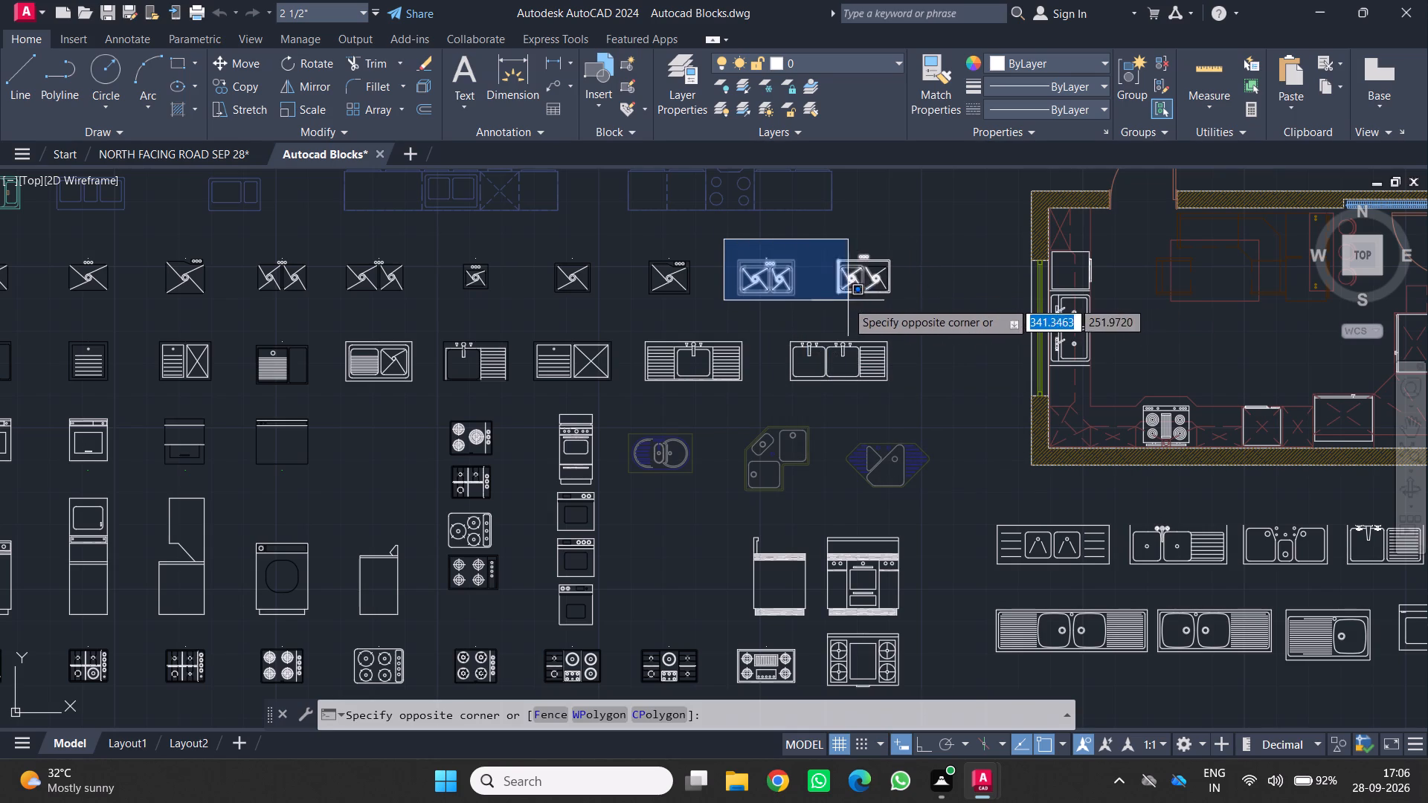
left_click(815, 312)
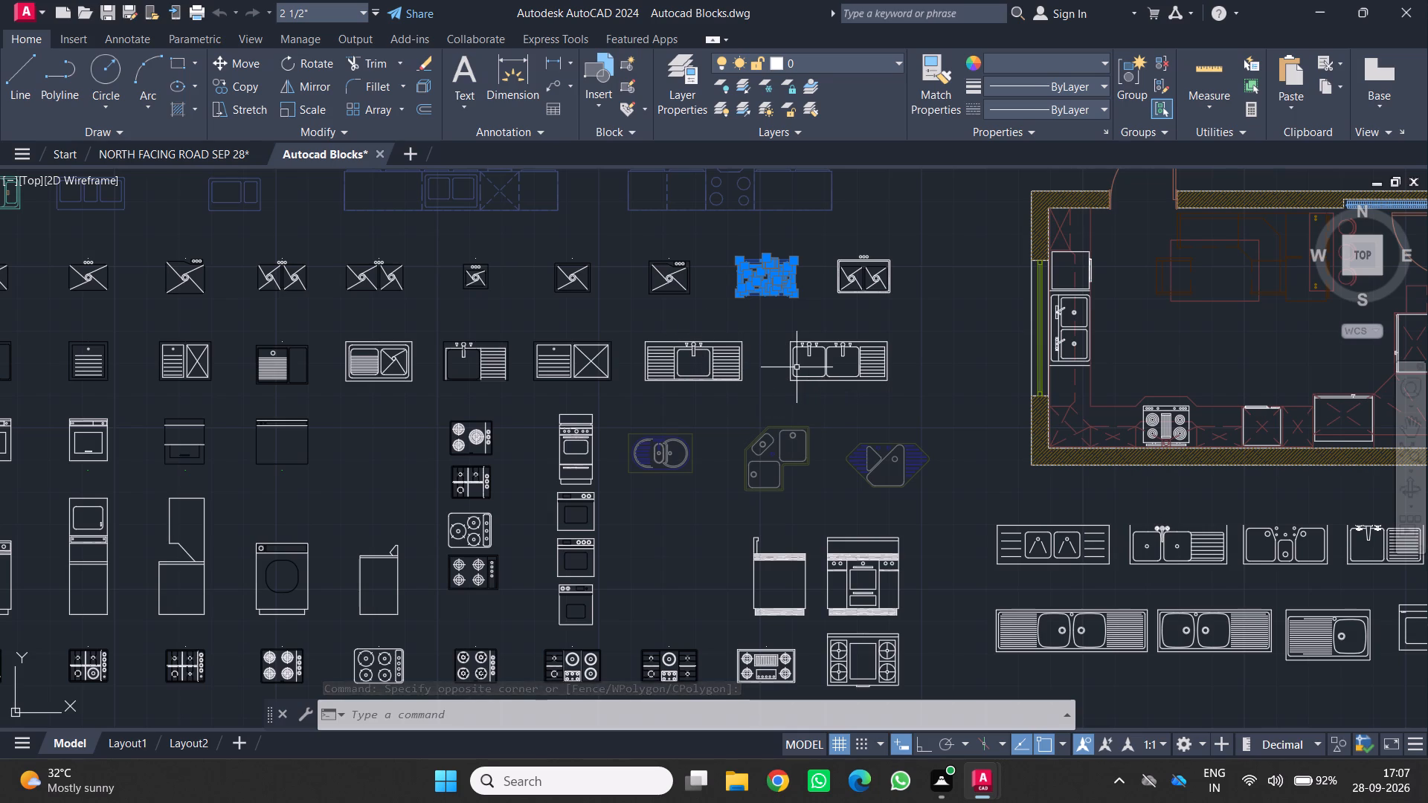
left_click(778, 332)
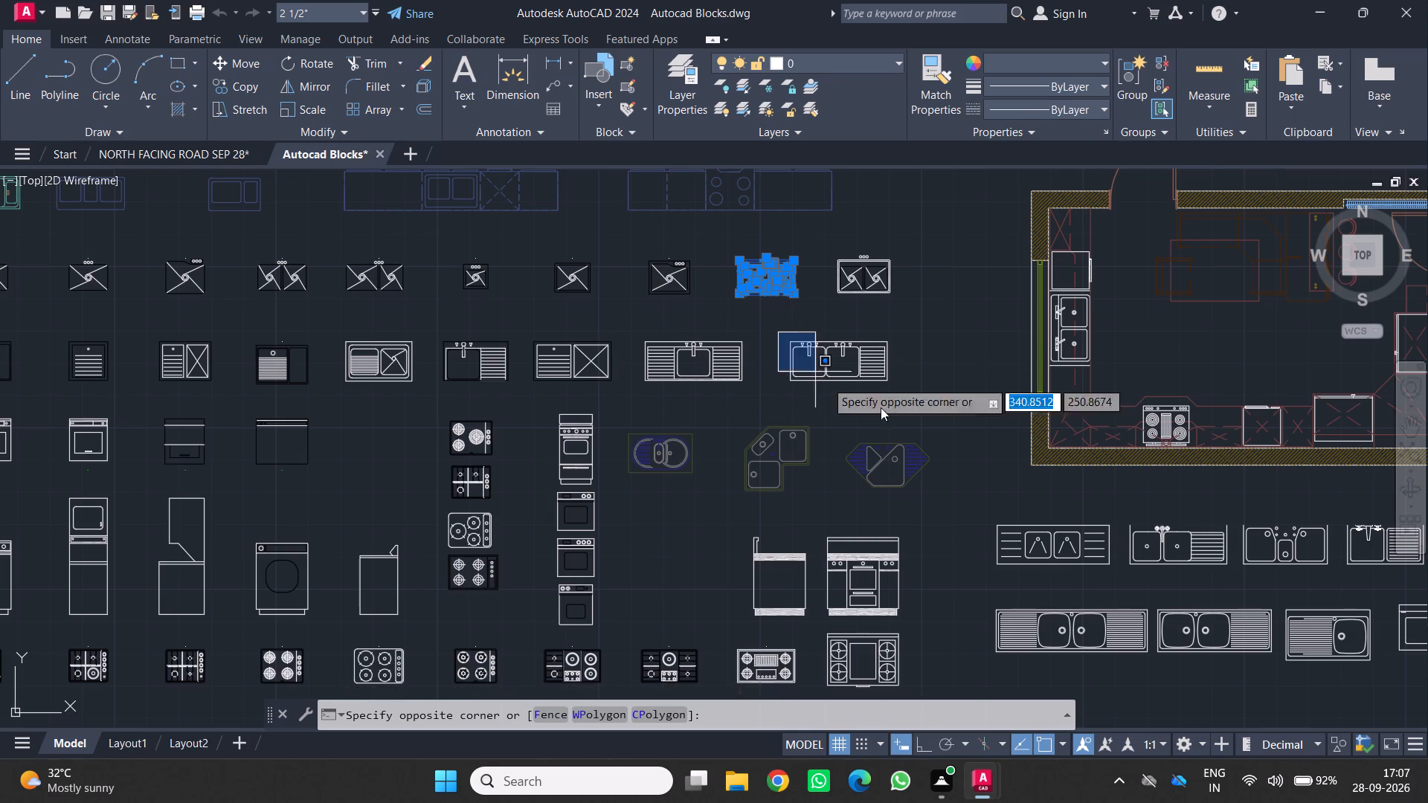
left_click(919, 404)
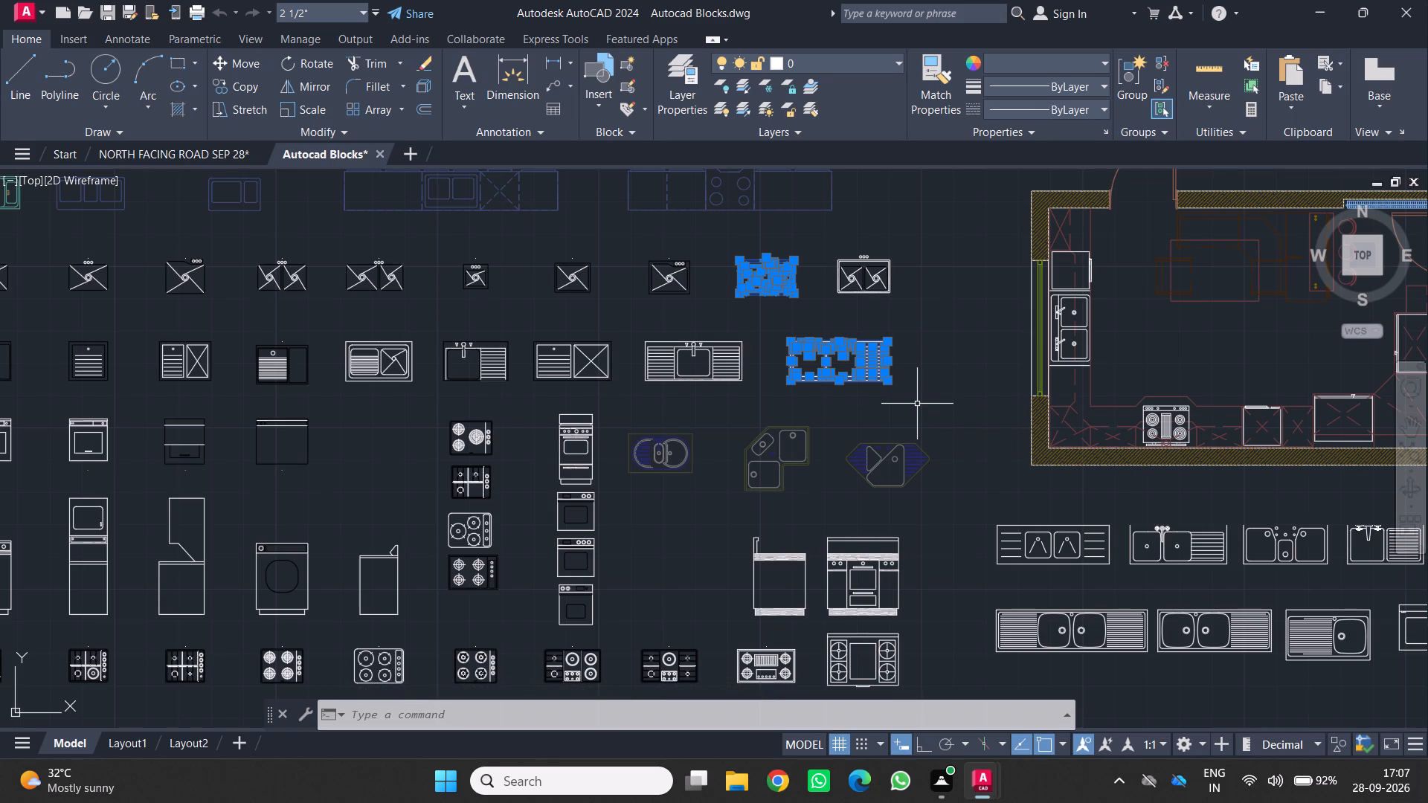
key("ctrl+c")
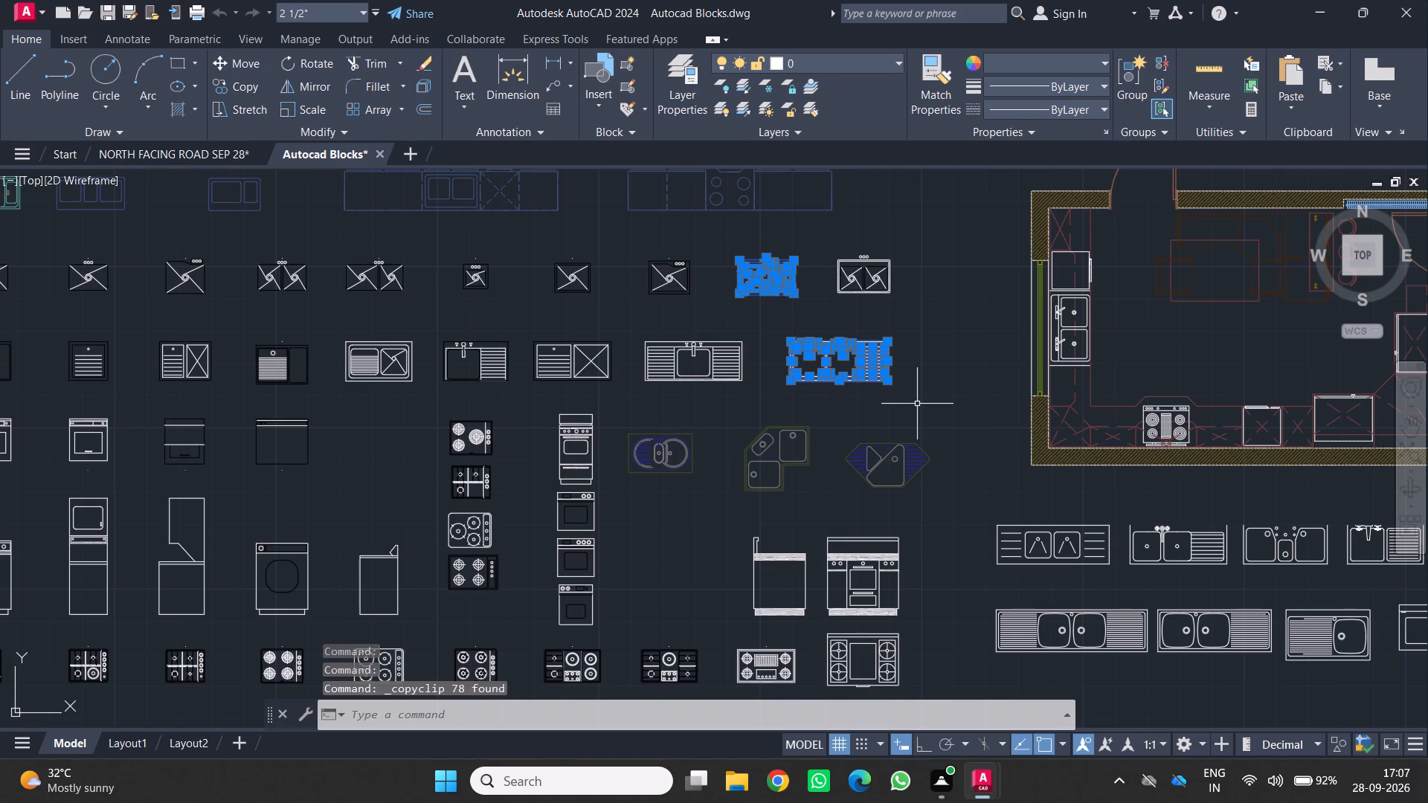
Paste the copied hob and sink into the NORTH FACING ROAD SEP 28 drawing, east of the 29' dimension.
left_click(208, 147)
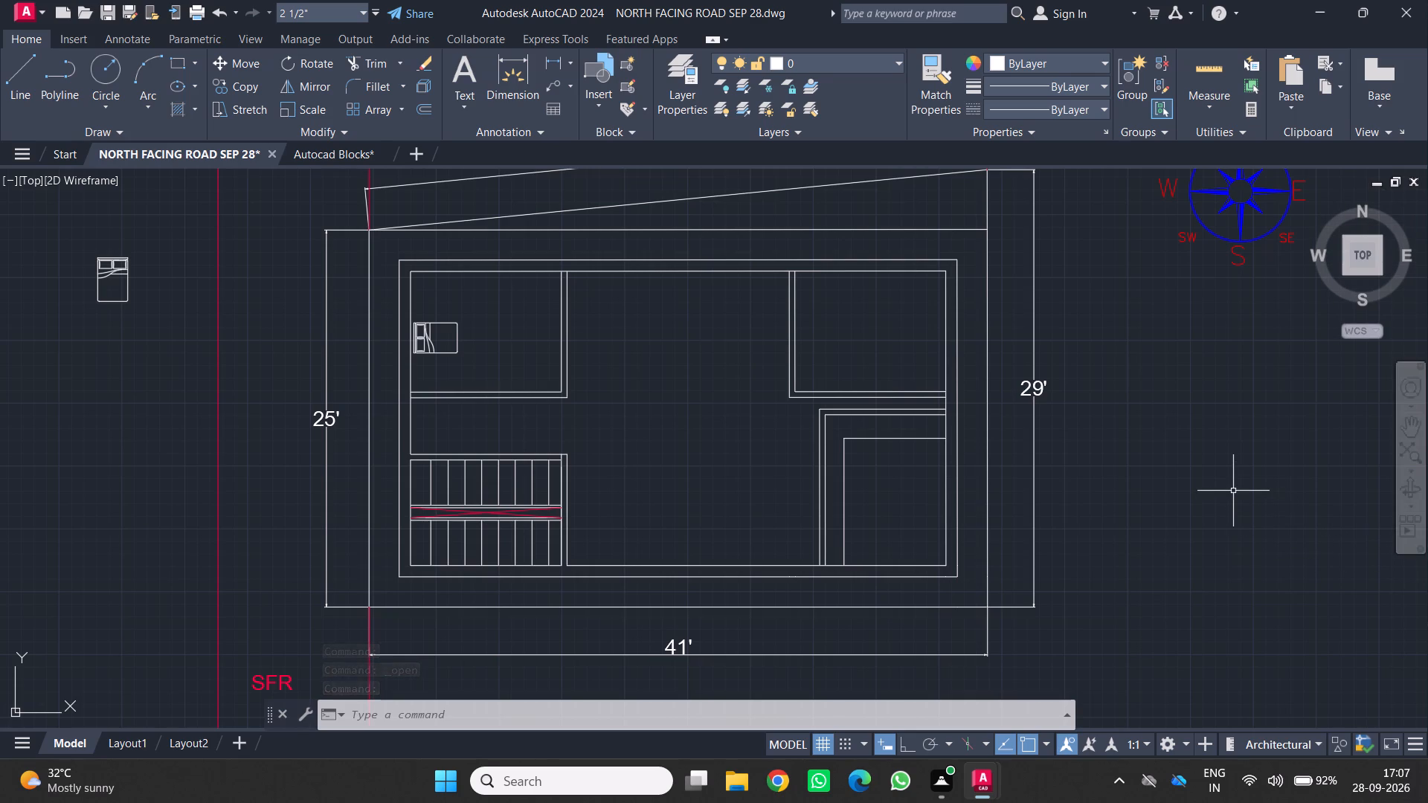
key("ctrl+v")
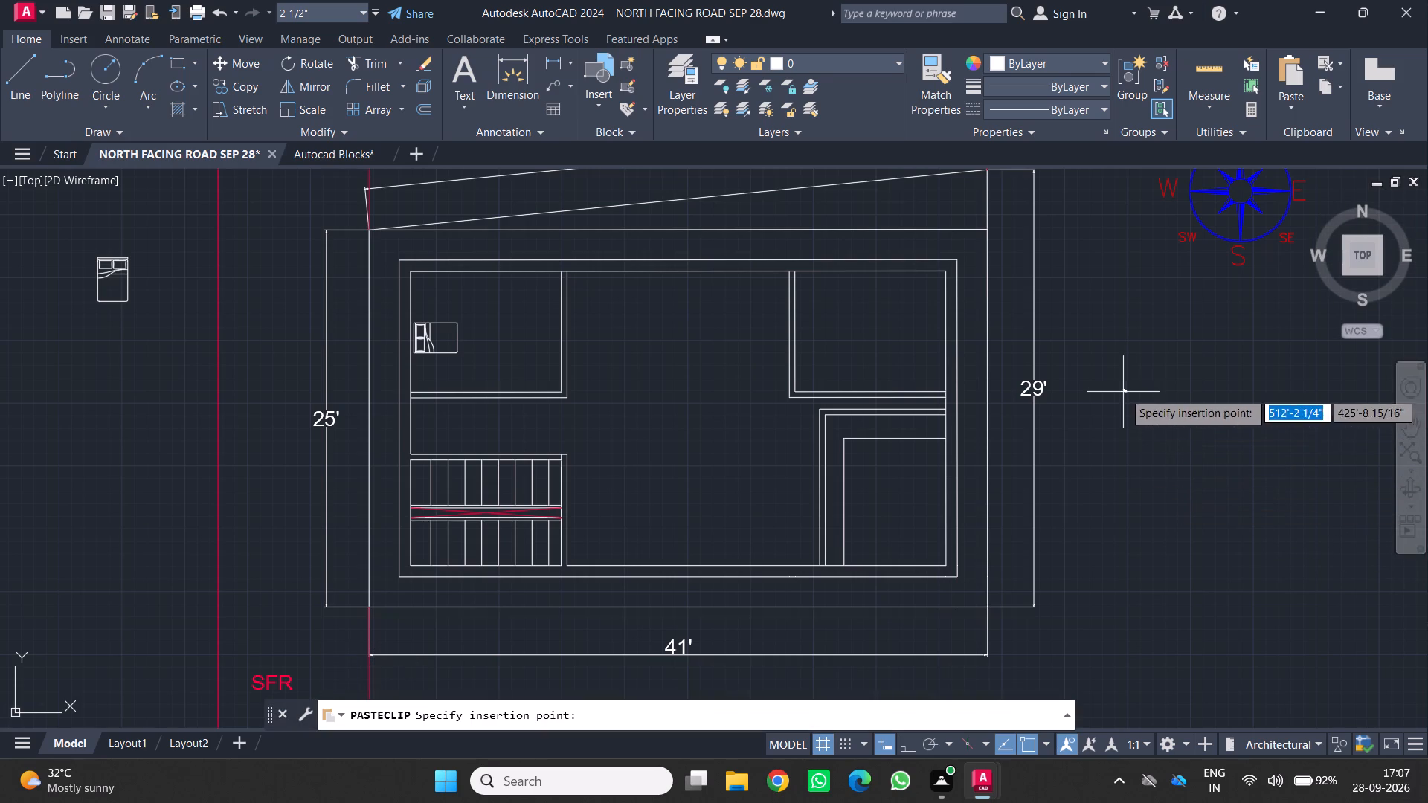
left_click(1123, 392)
Scale up the tiny pasted hob and sink together by eye to suit the house plan, using a base point on them.
scroll(1198, 491, "up", 2)
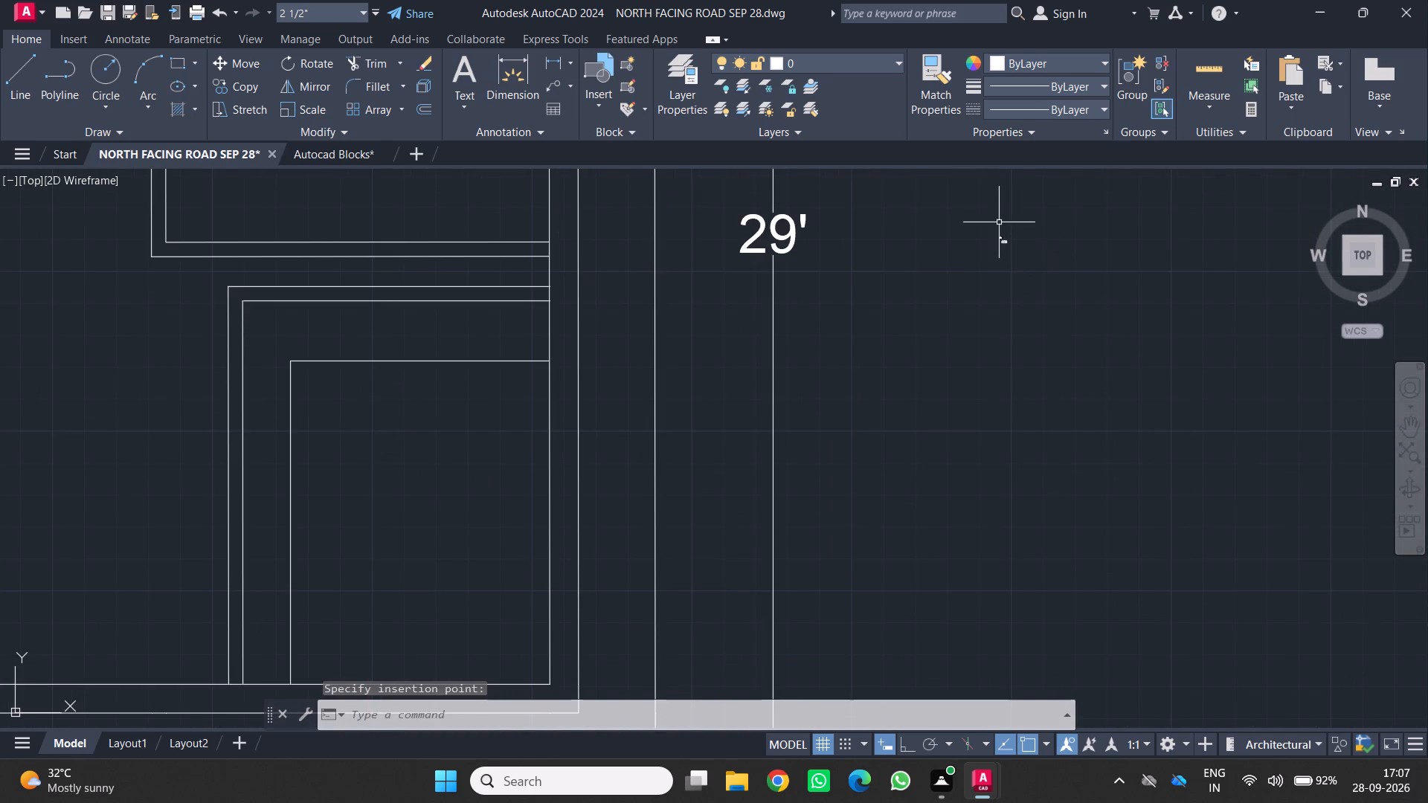
left_click(990, 219)
left_click(1011, 251)
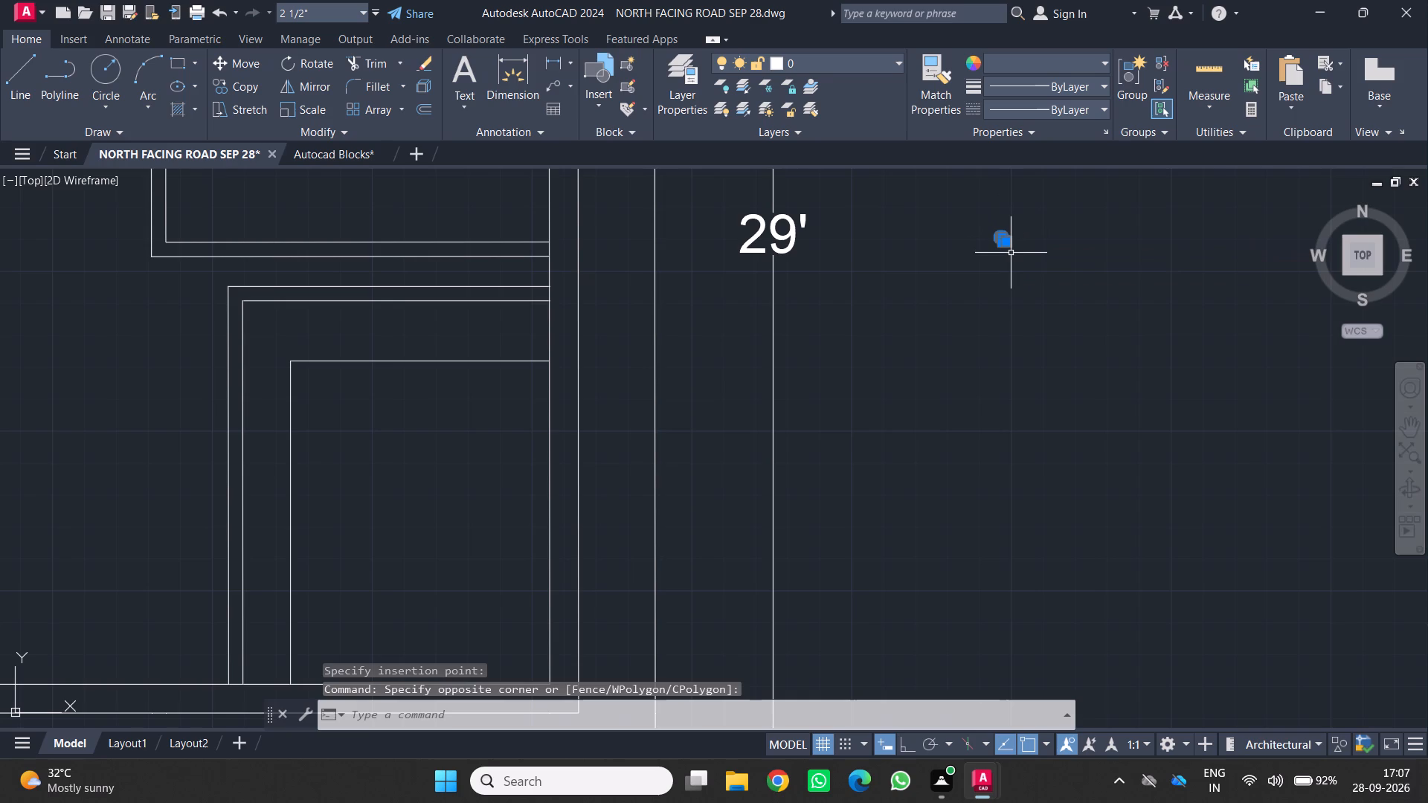
type("SC")
key("Return")
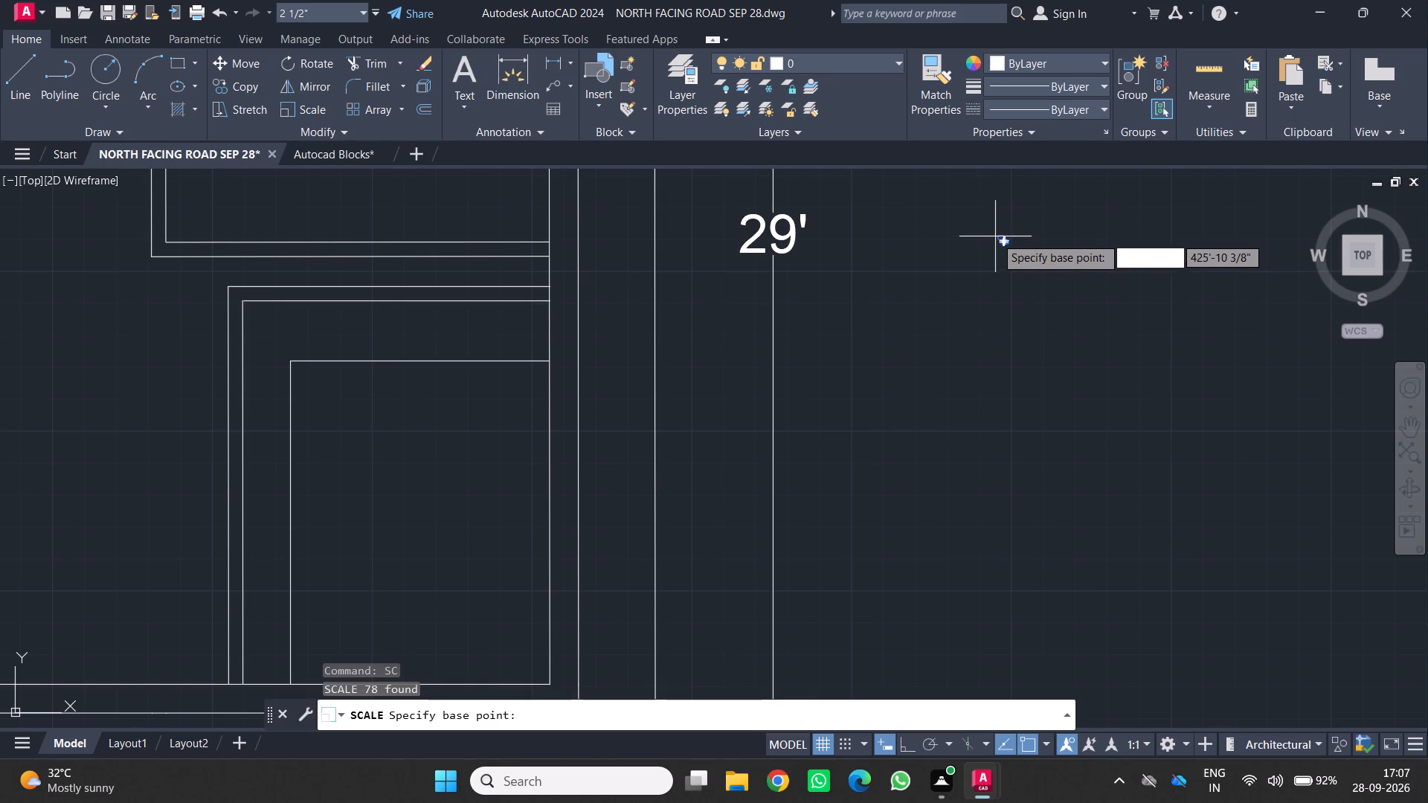
left_click(998, 238)
scroll(1042, 172, "down", 3)
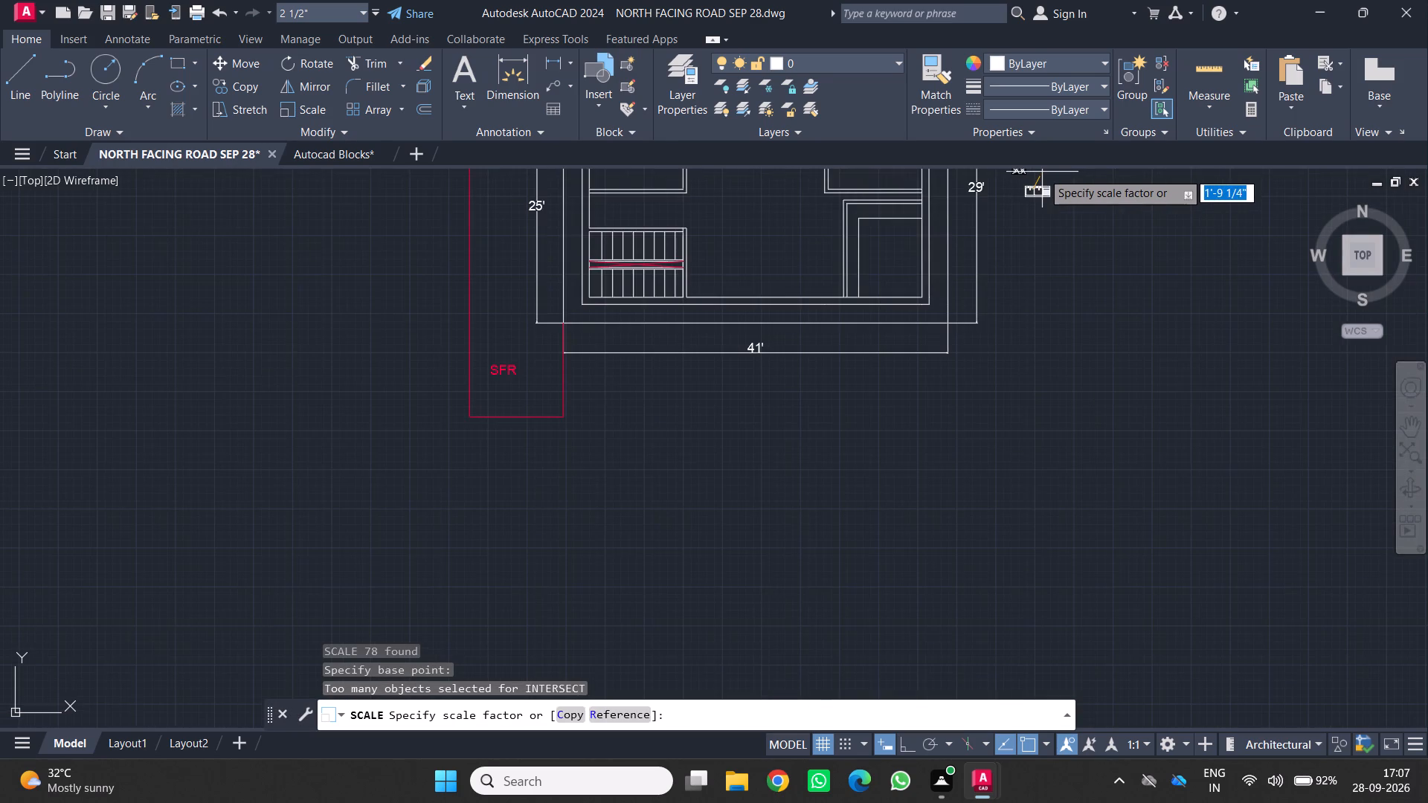
scroll(1042, 172, "up", 2)
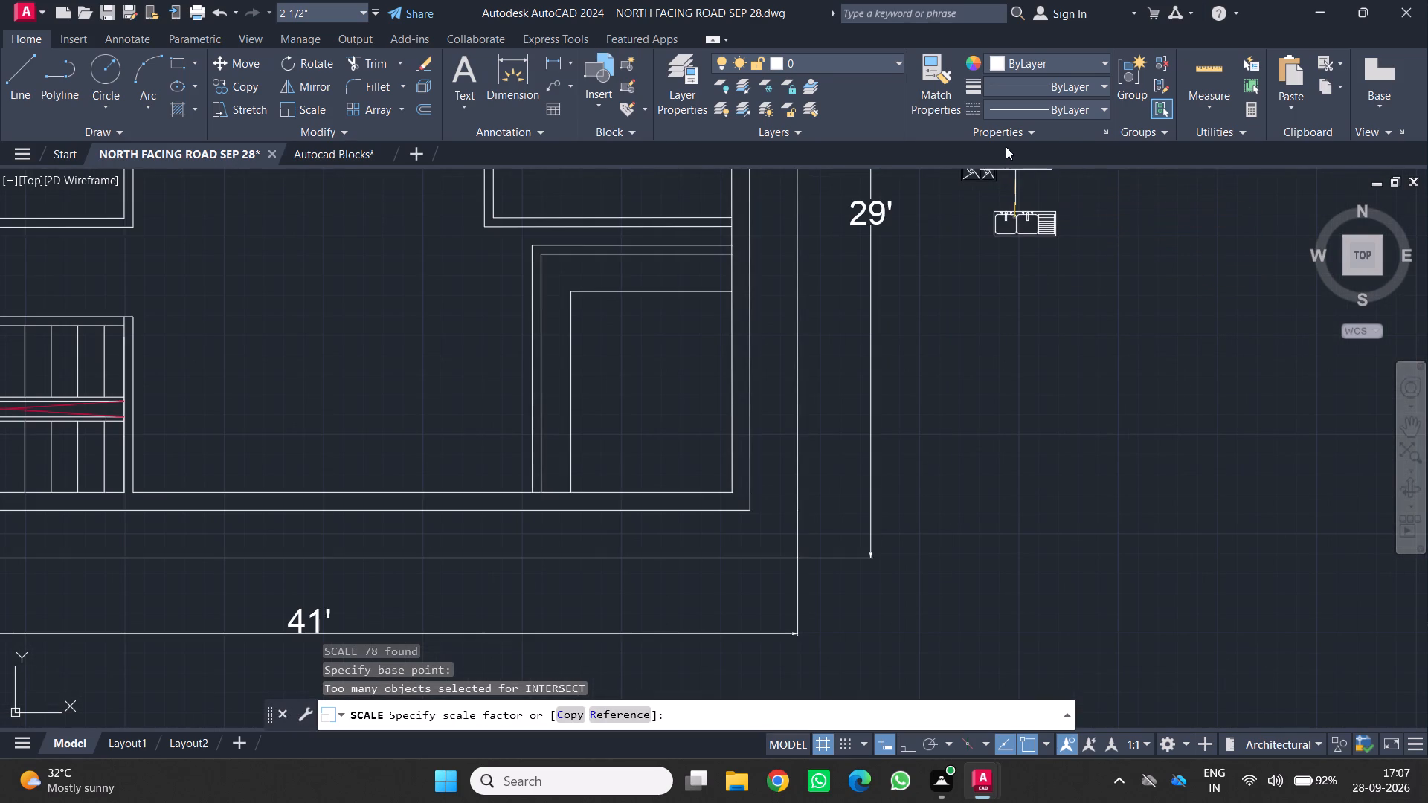
middle_click_drag(1003, 232, 1009, 243)
middle_click(1009, 243)
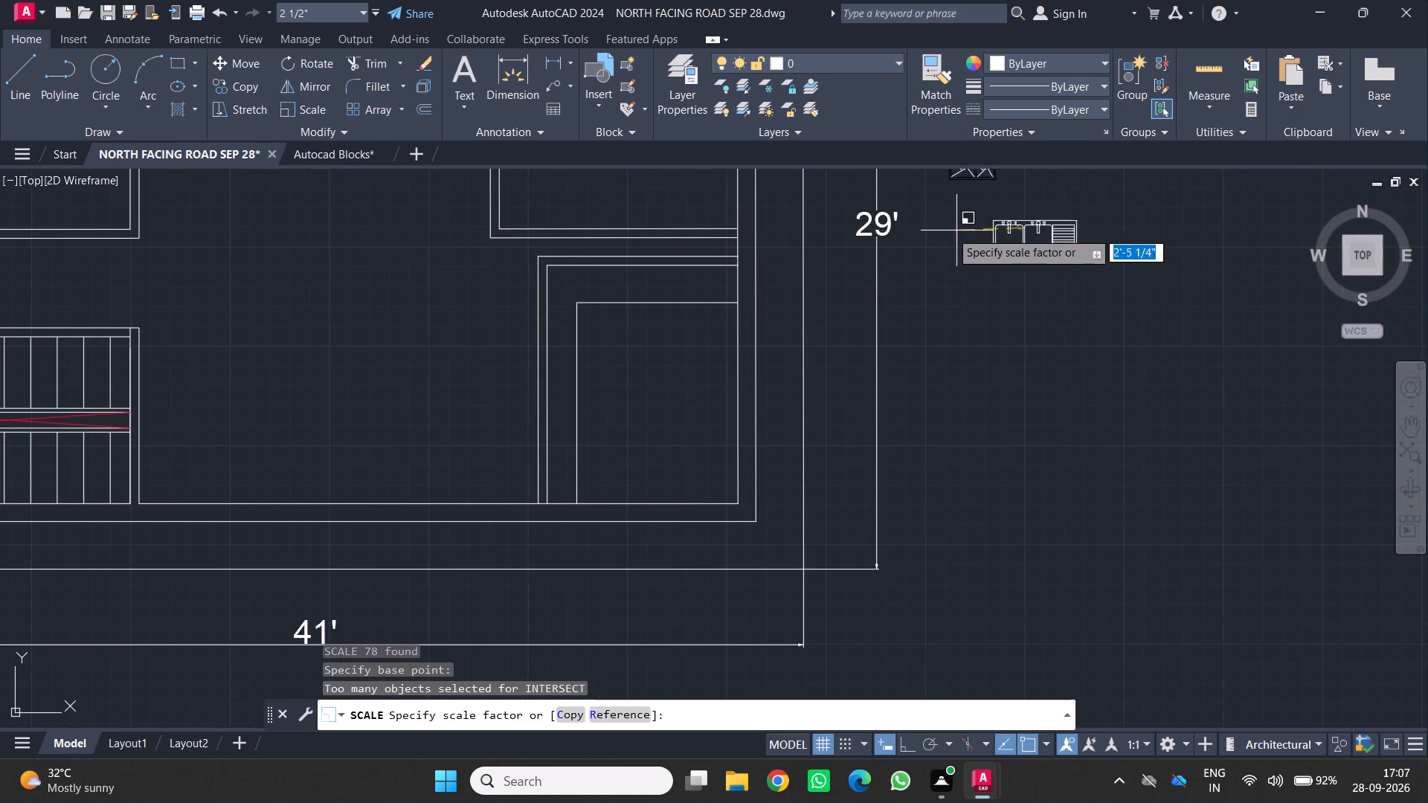
left_click(849, 286)
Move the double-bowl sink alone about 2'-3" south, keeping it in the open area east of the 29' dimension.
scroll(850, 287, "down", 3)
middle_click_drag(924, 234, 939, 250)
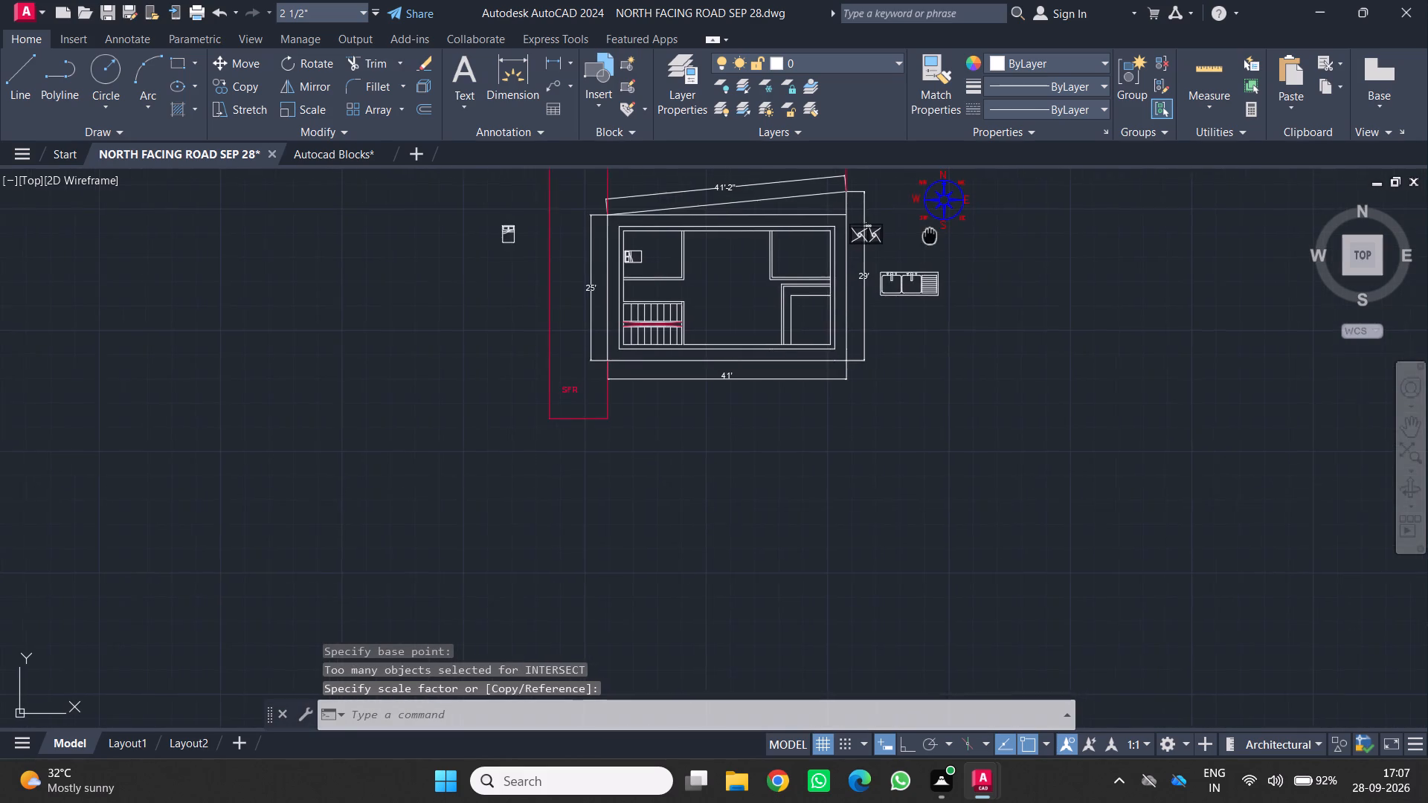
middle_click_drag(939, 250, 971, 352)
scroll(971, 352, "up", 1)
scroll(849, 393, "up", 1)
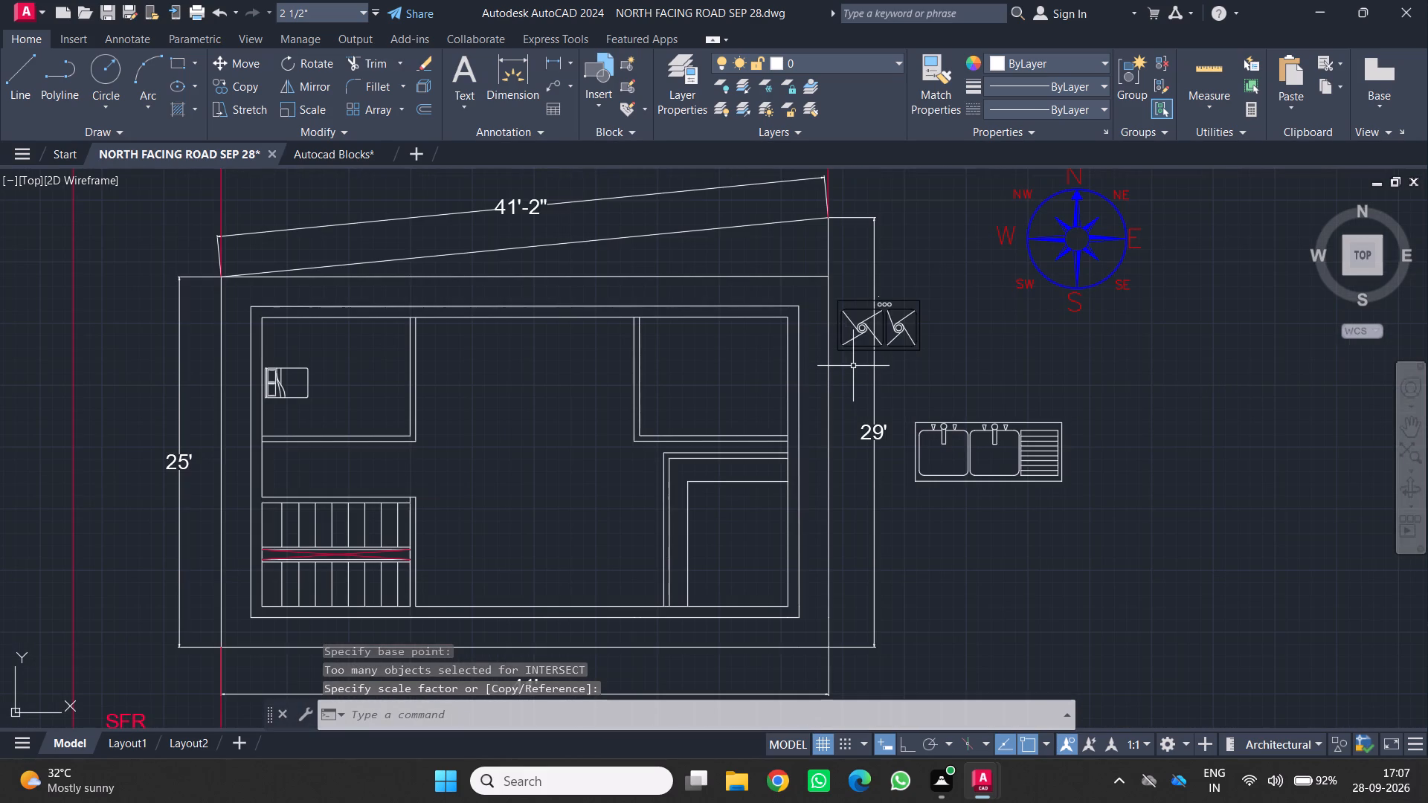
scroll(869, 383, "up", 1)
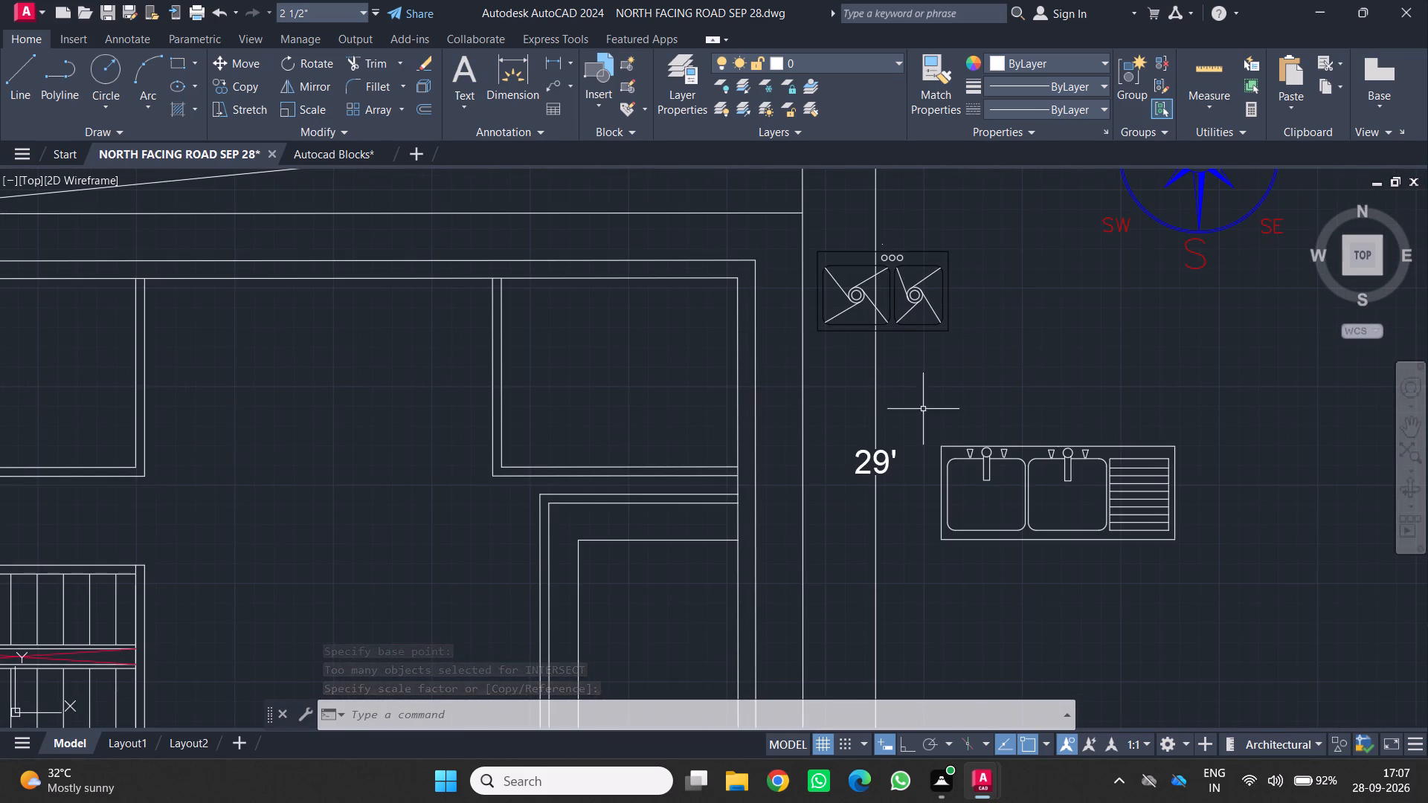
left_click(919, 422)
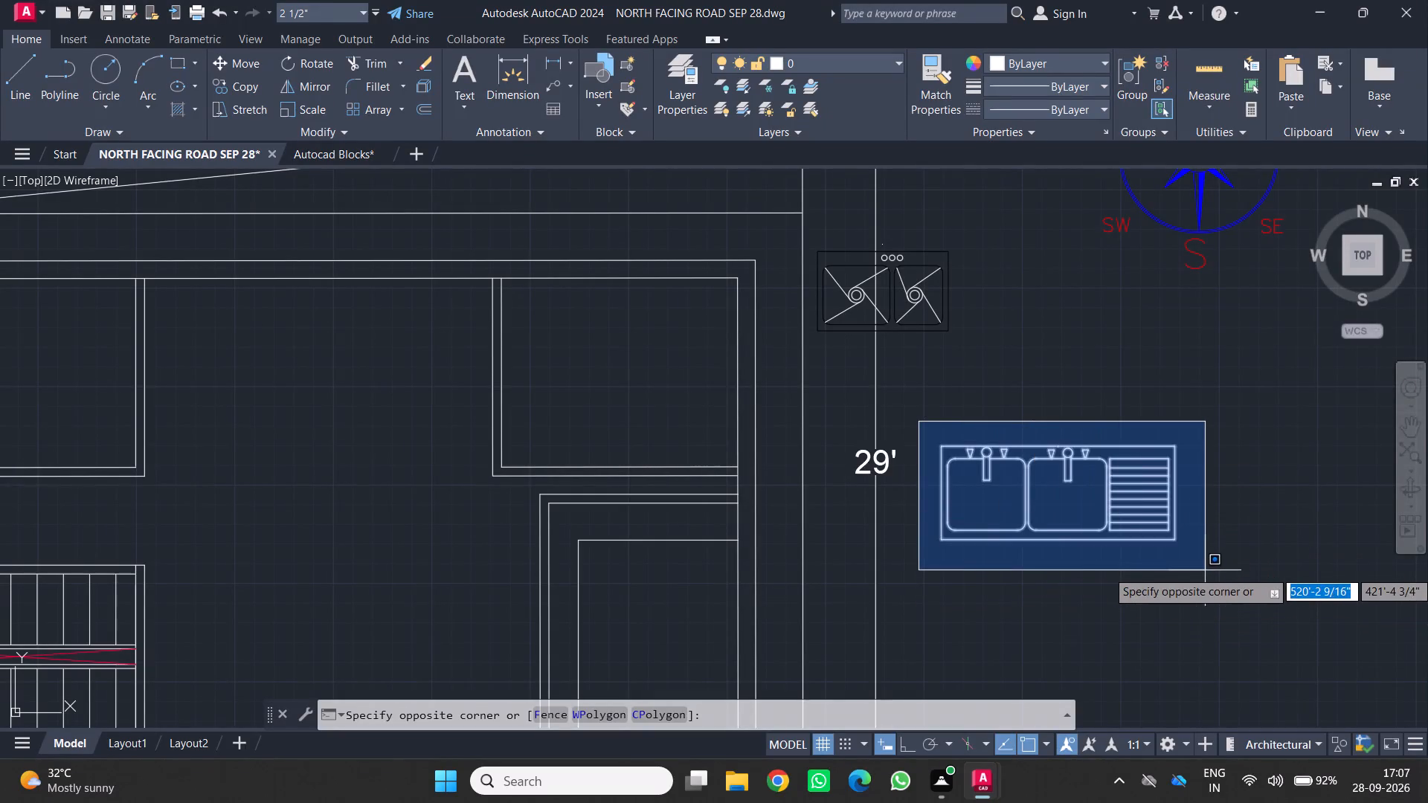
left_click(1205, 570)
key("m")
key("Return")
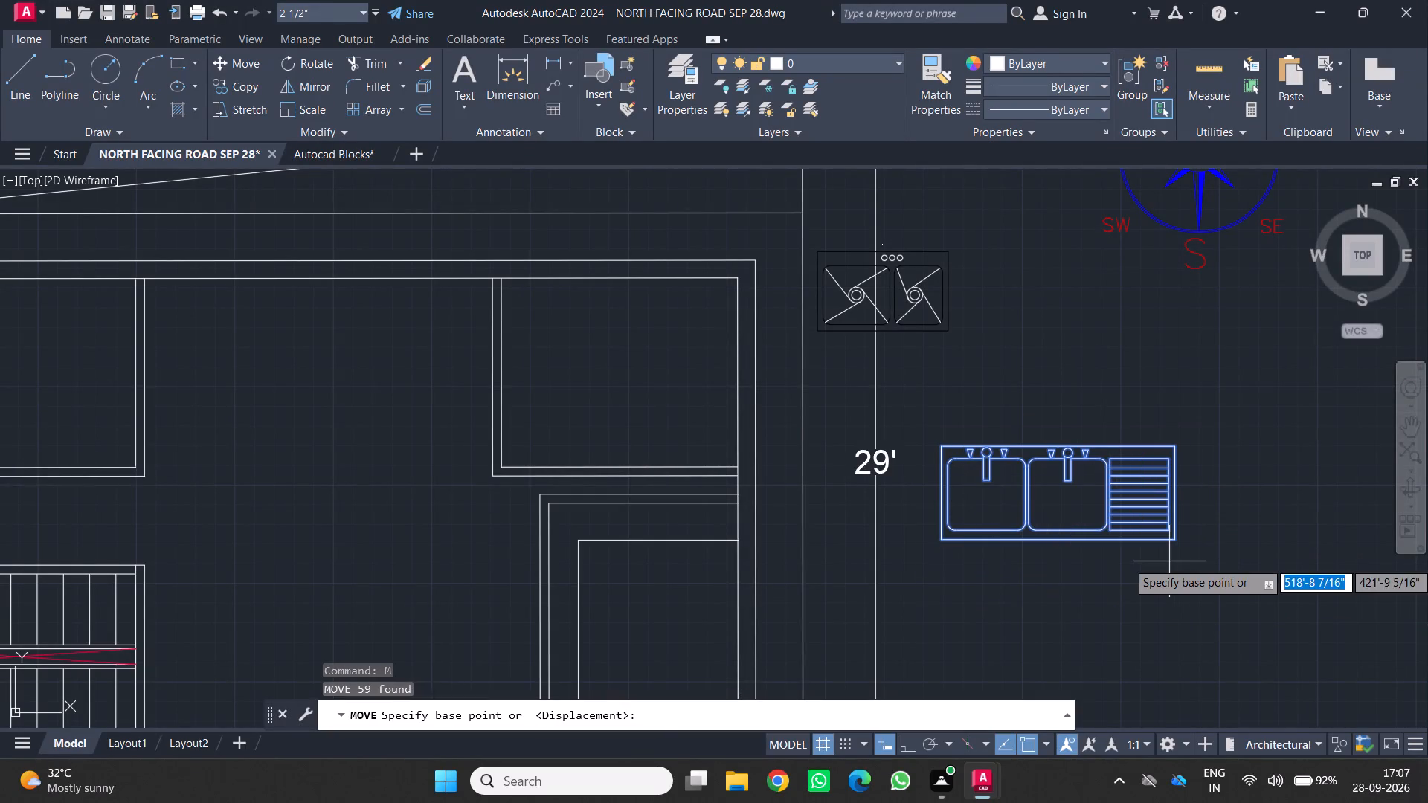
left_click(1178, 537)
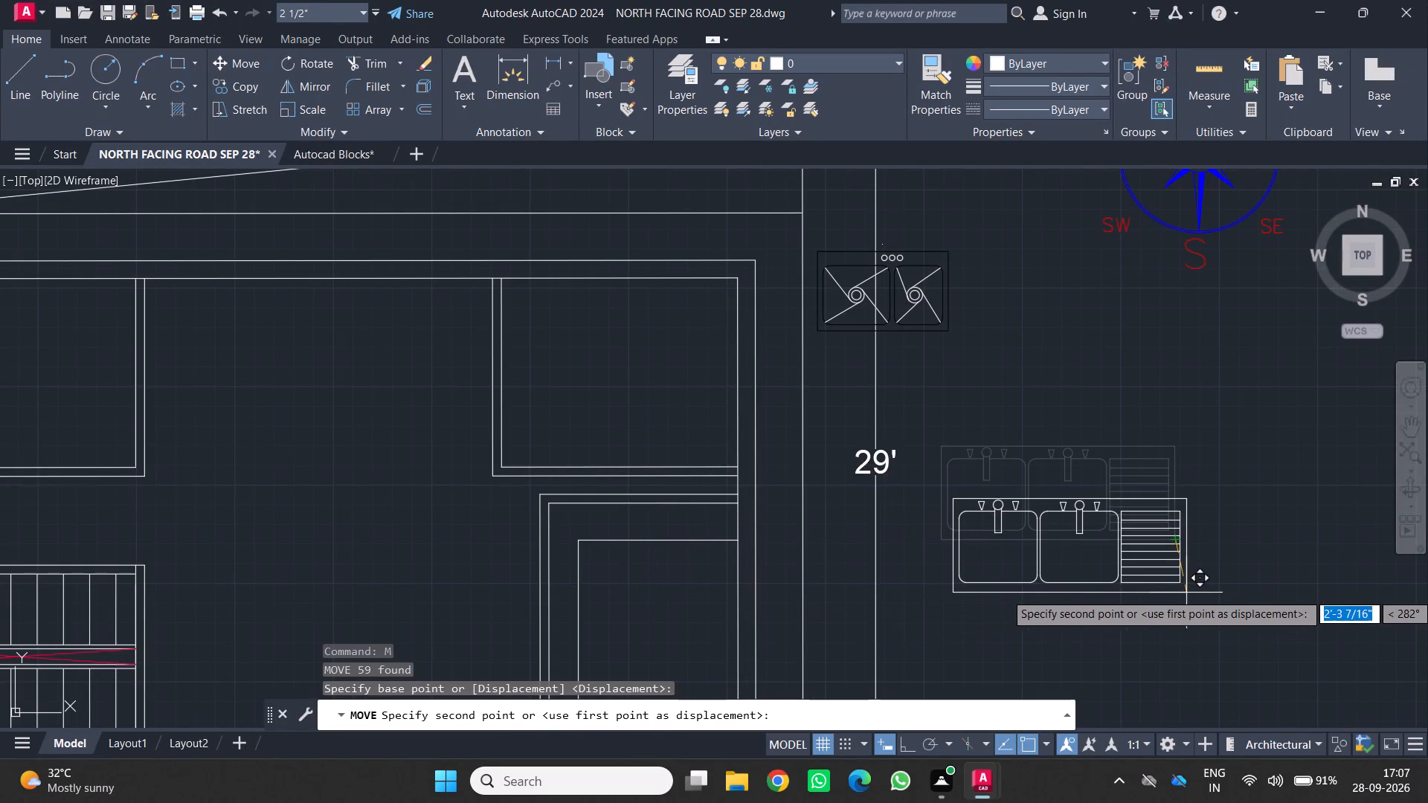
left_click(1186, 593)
Scale the double-bowl sink down by eye to less than half its size, using its southeast corner as base point.
left_click(945, 476)
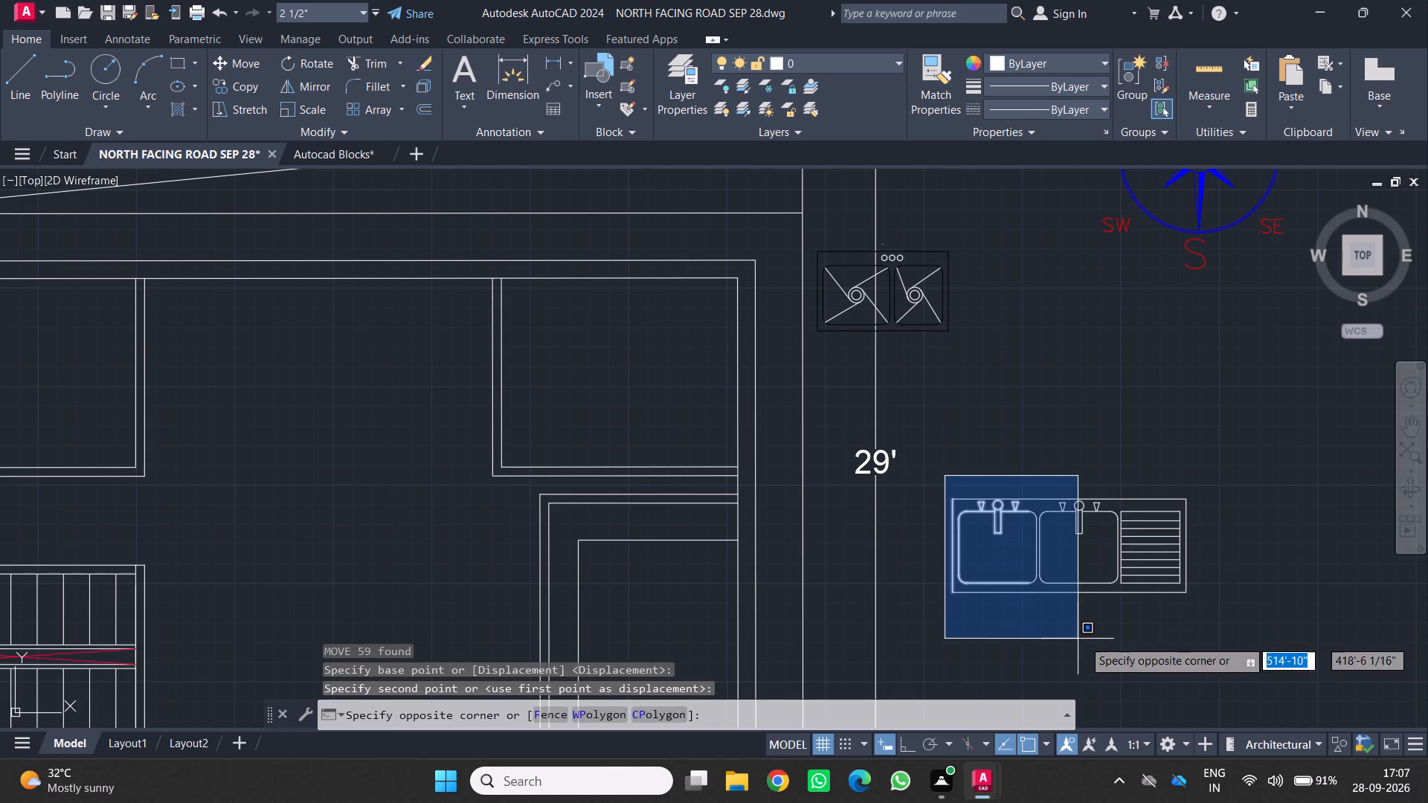
left_click(1214, 610)
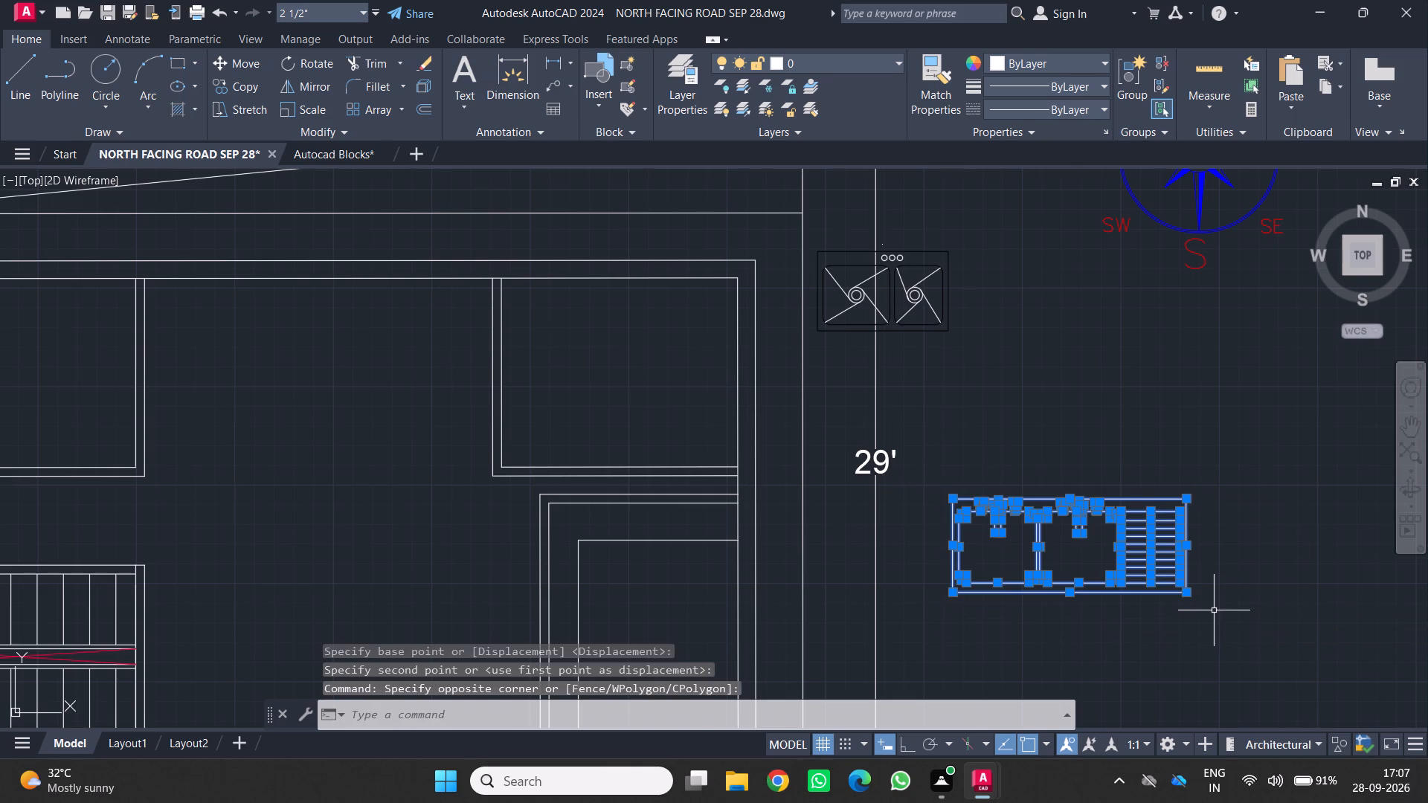
key("m")
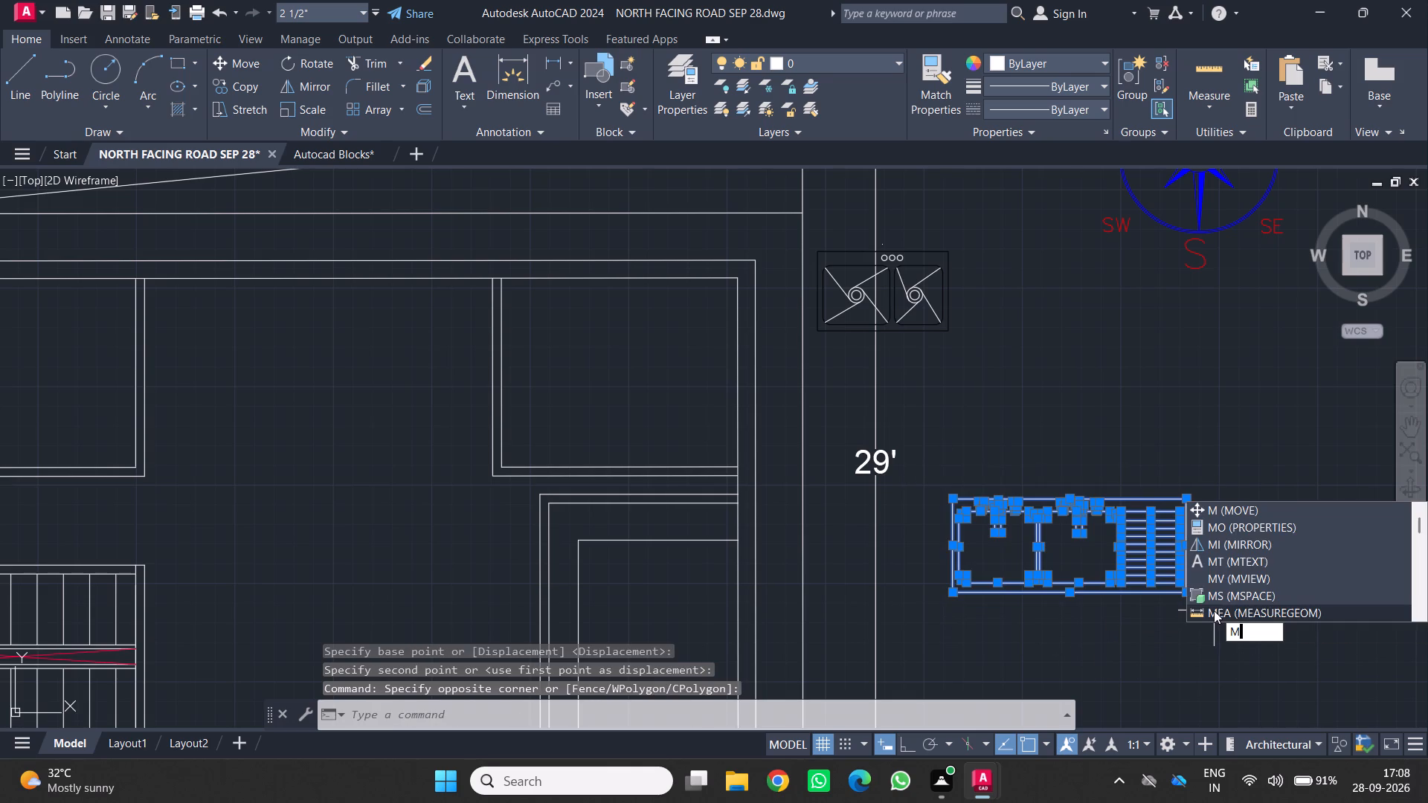
key("BackSpace")
type("SC")
key("Return")
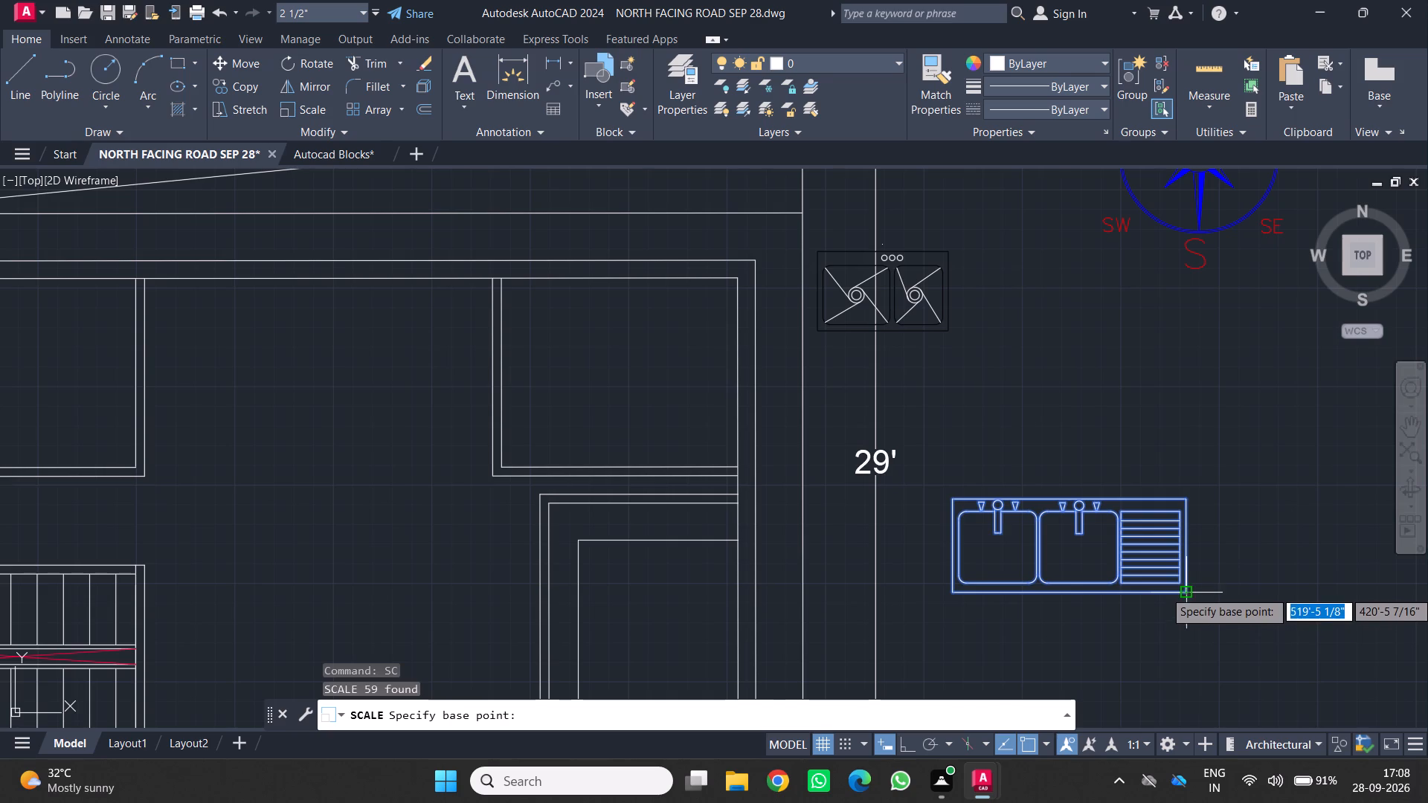
left_click(1187, 590)
left_click(1148, 558)
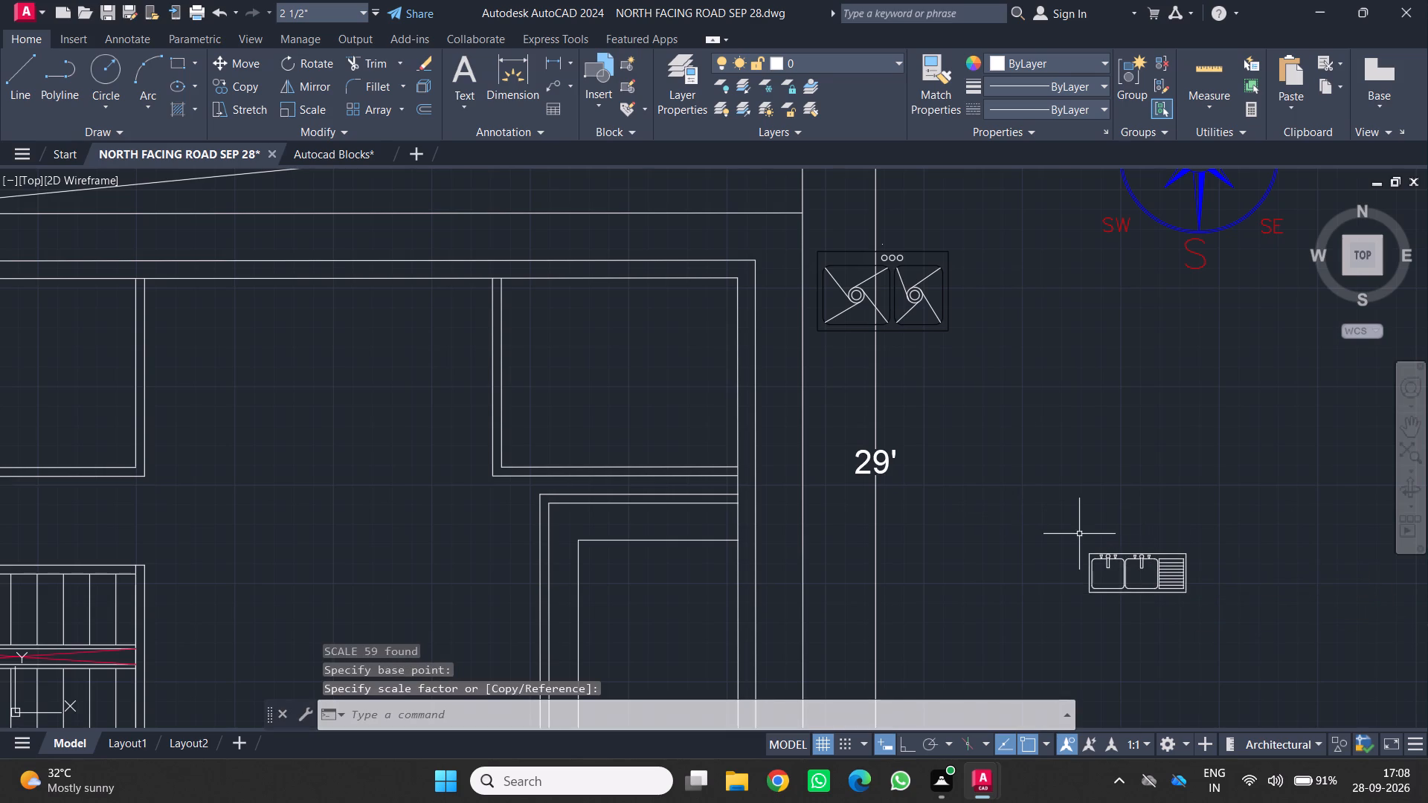
Move the sink by its southeast corner into the southeast kitchen, just south of the north counter's front edge line.
left_click(1073, 530)
left_click(1220, 612)
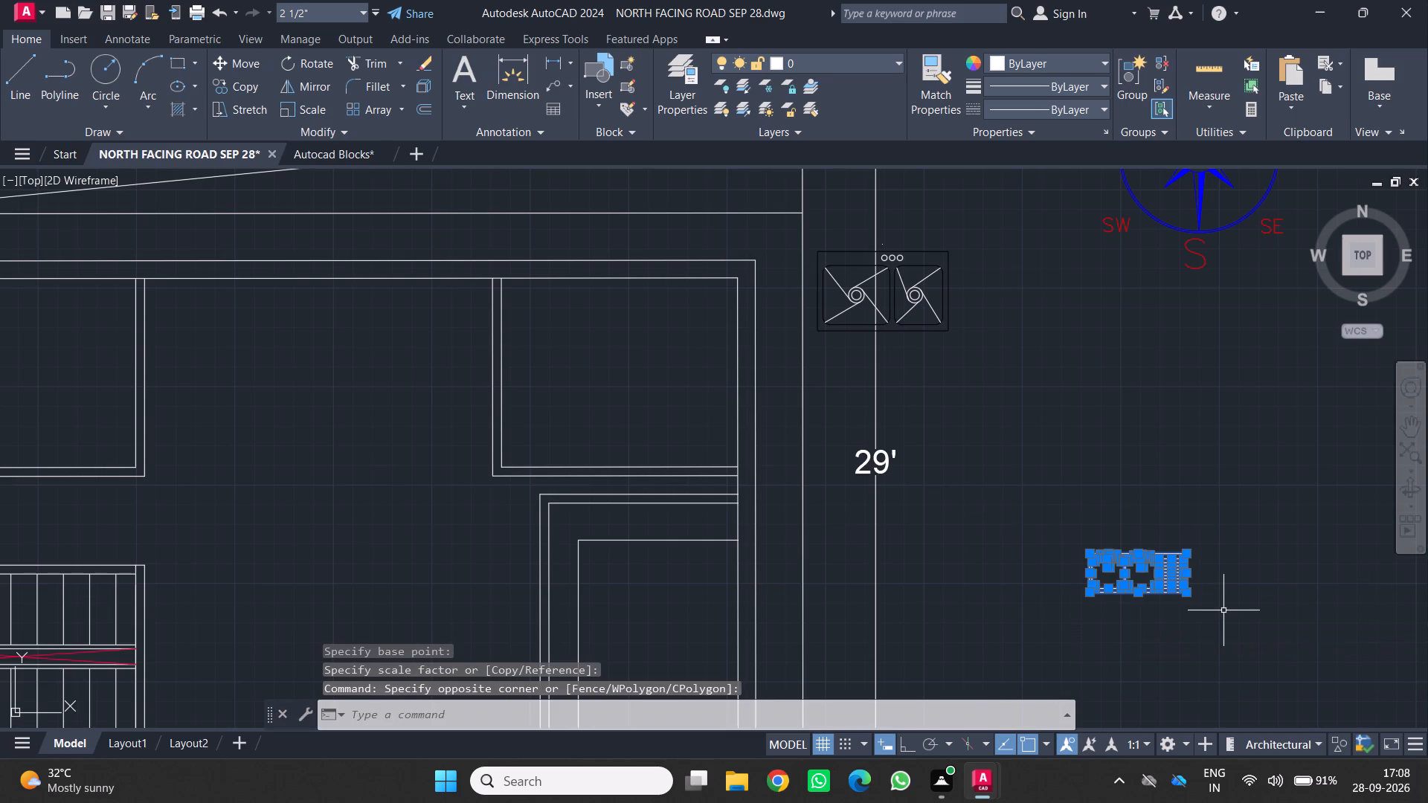
key("m")
key("Return")
scroll(1220, 610, "up", 2)
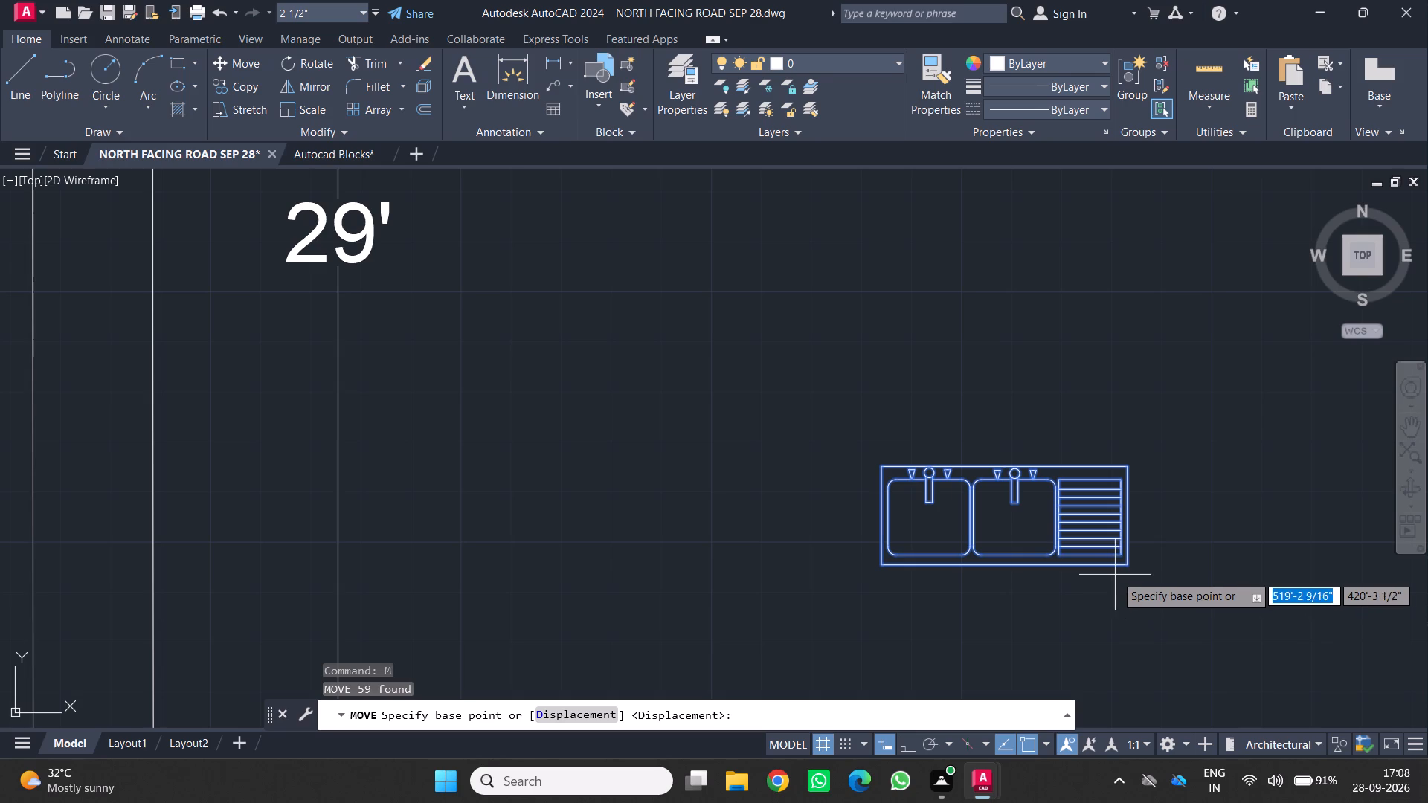
left_click(1125, 562)
scroll(1079, 578, "down", 2)
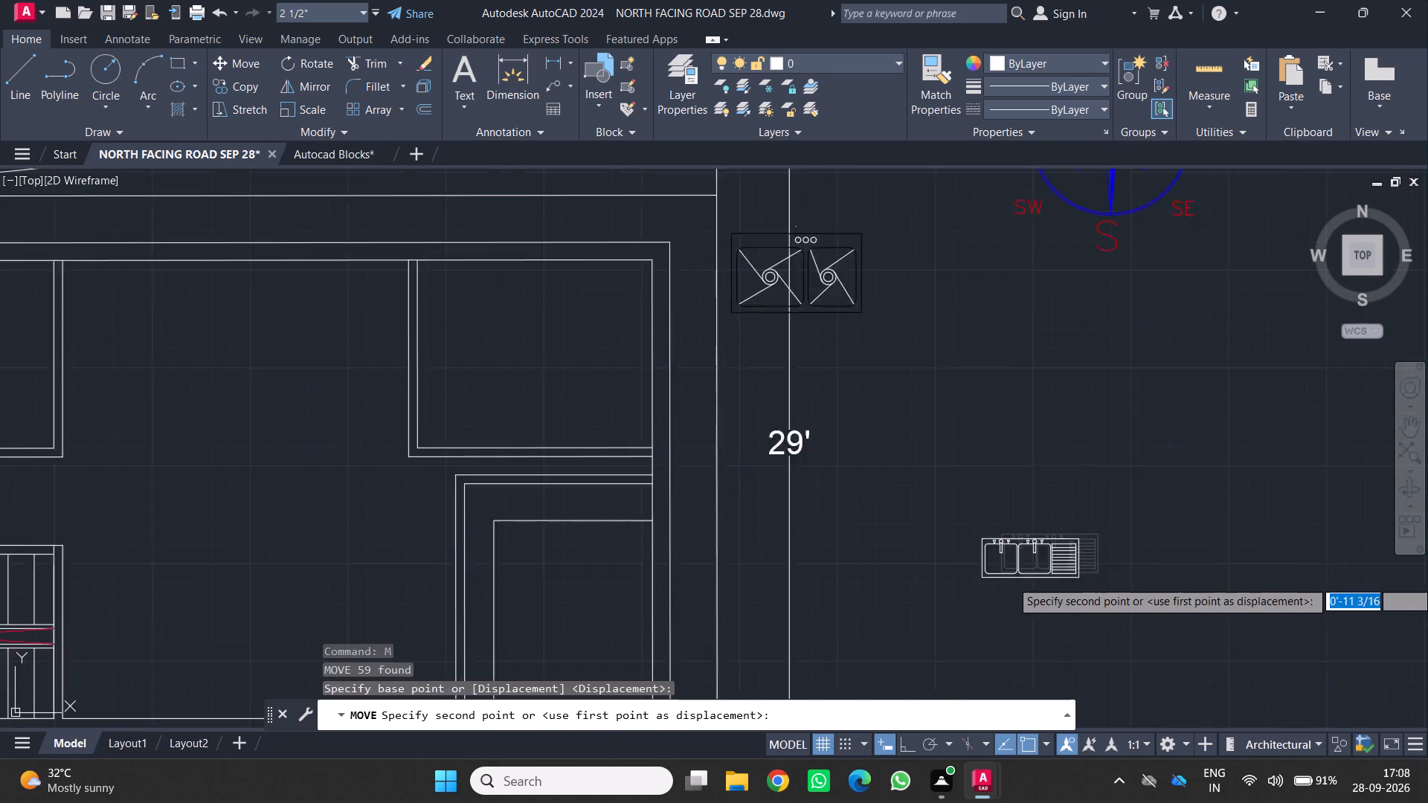
scroll(1050, 583, "down", 1)
scroll(775, 544, "up", 6)
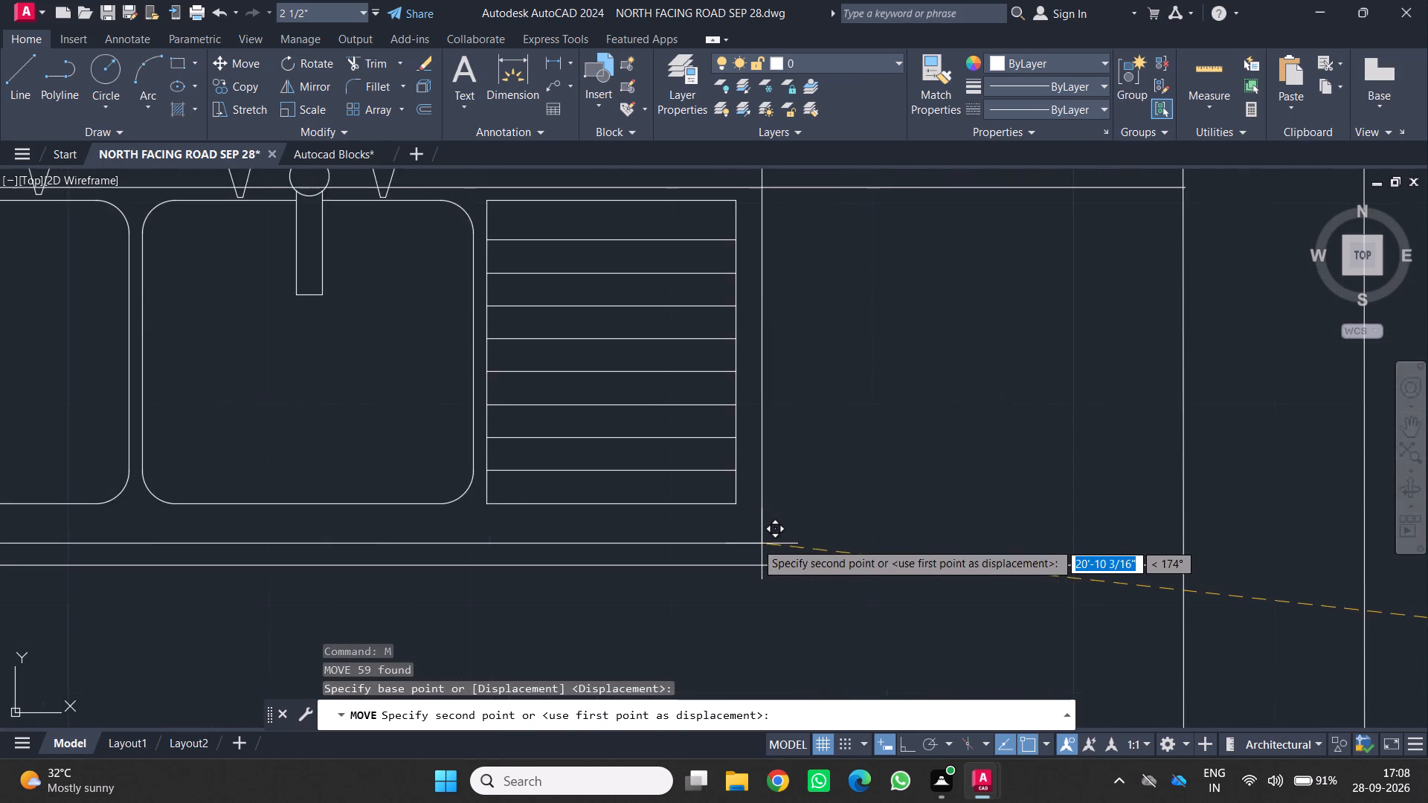
scroll(753, 545, "down", 1)
scroll(727, 603, "down", 2)
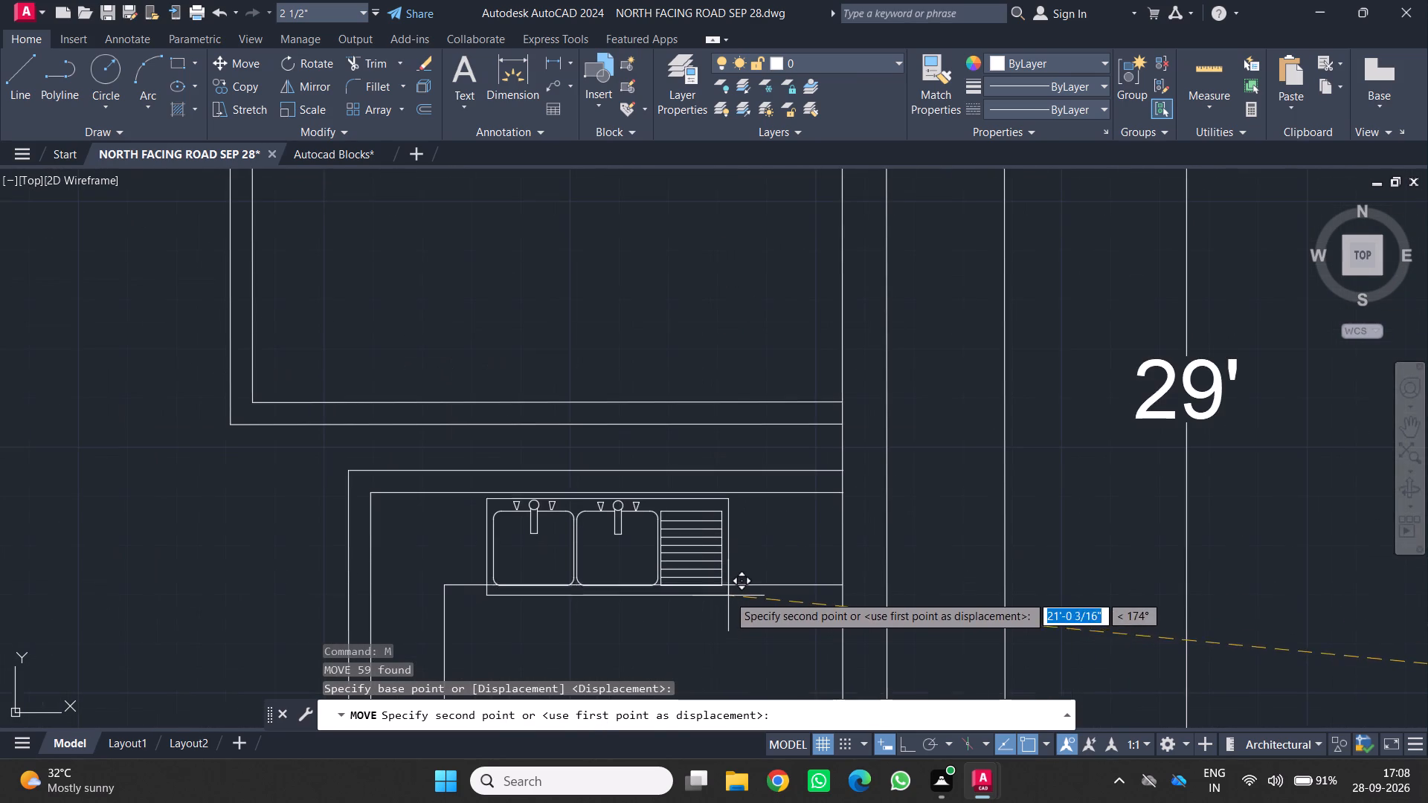
scroll(731, 588, "up", 1)
middle_click_drag(731, 588, 911, 477)
middle_click(912, 477)
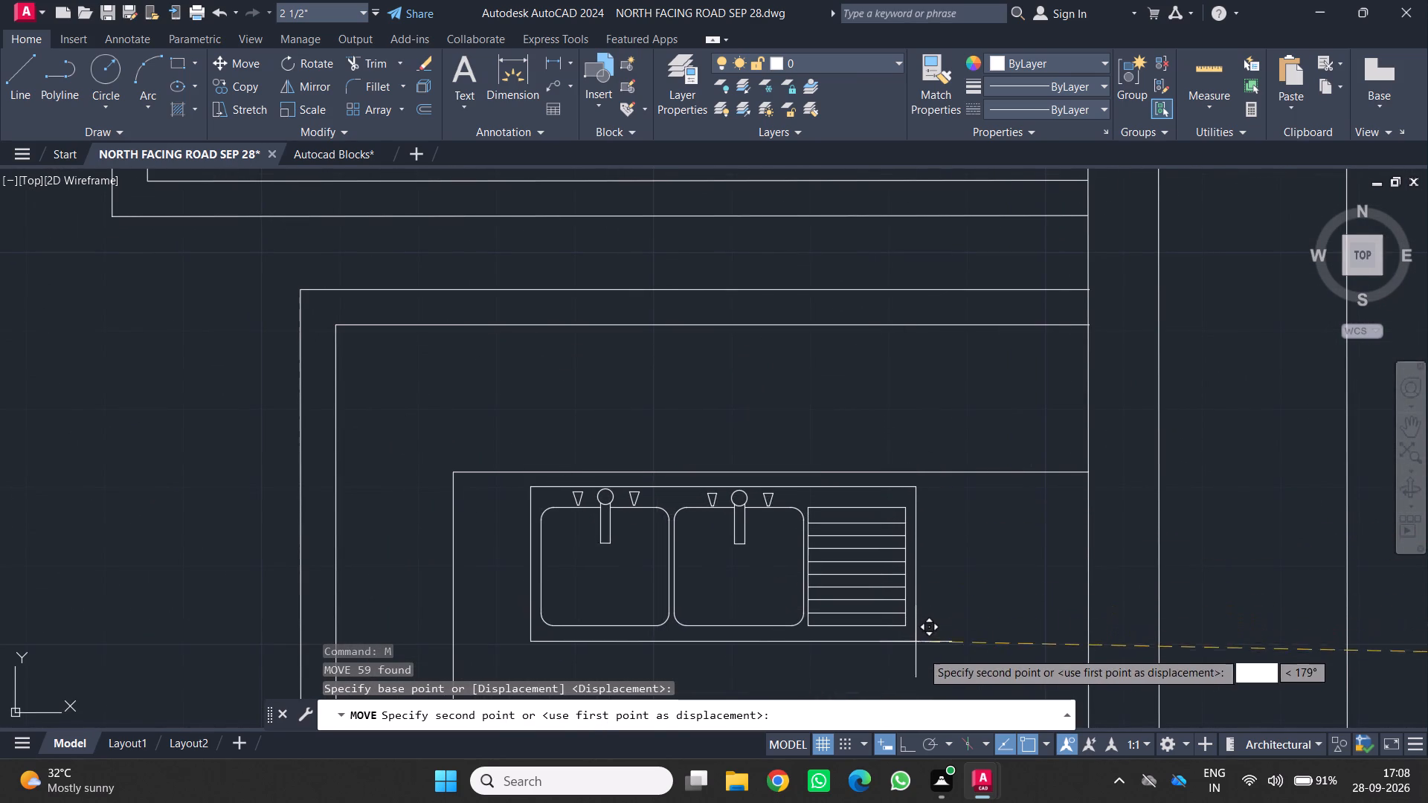
left_click(922, 651)
Scale the sink down by eye to about three quarters of its size from its southeast corner to suit the counter depth.
scroll(922, 650, "down", 2)
middle_click_drag(919, 645, 907, 487)
scroll(906, 482, "up", 2)
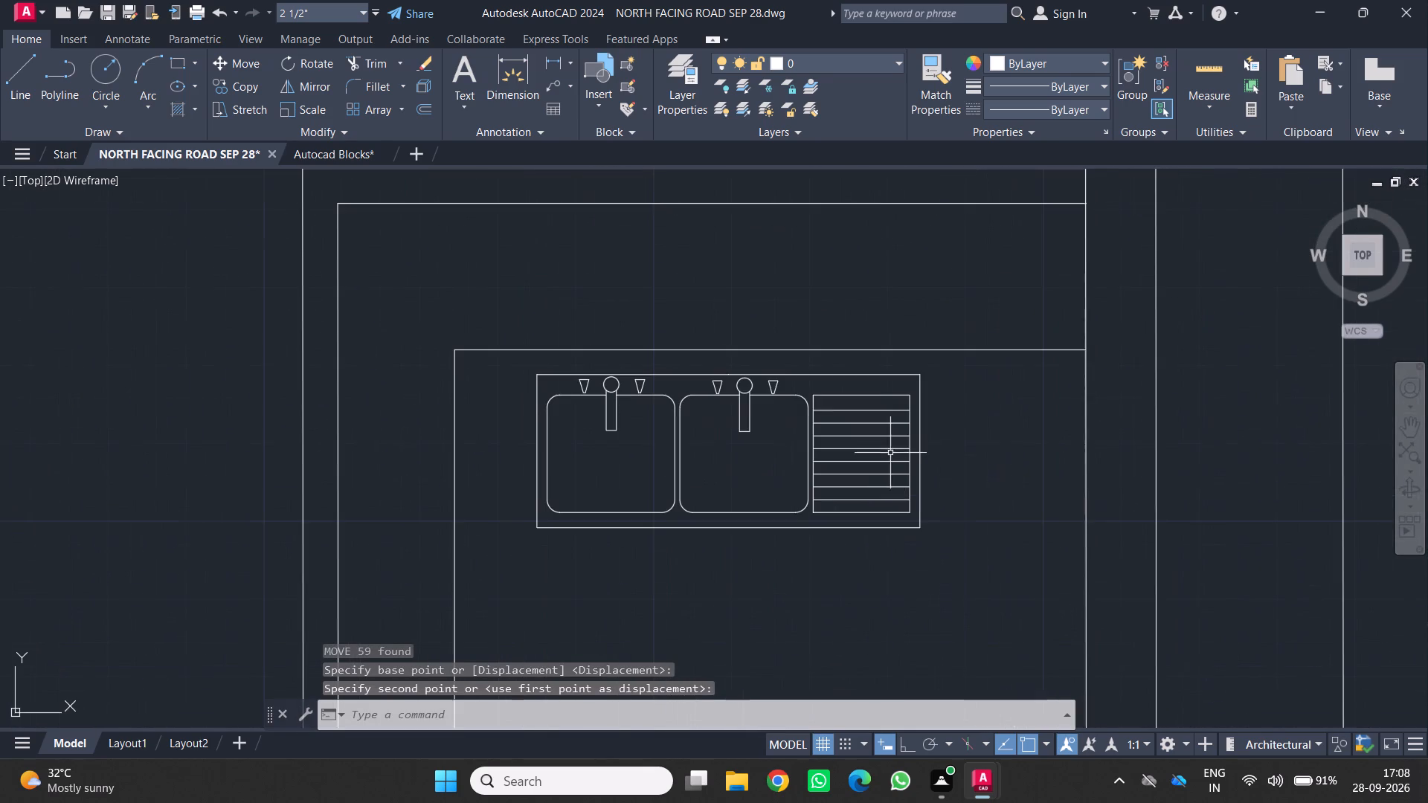
left_click(504, 361)
left_click(940, 556)
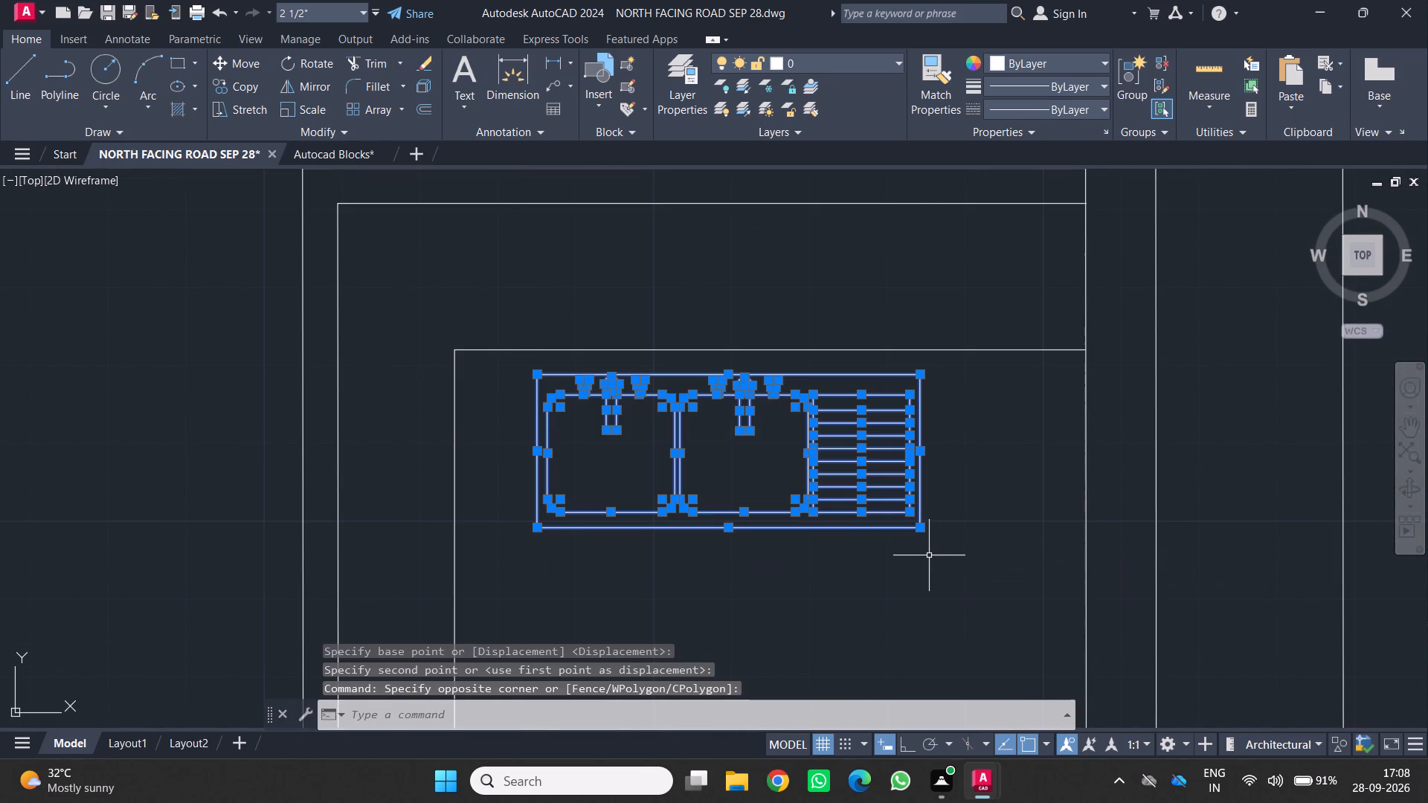
type("SC")
key("Return")
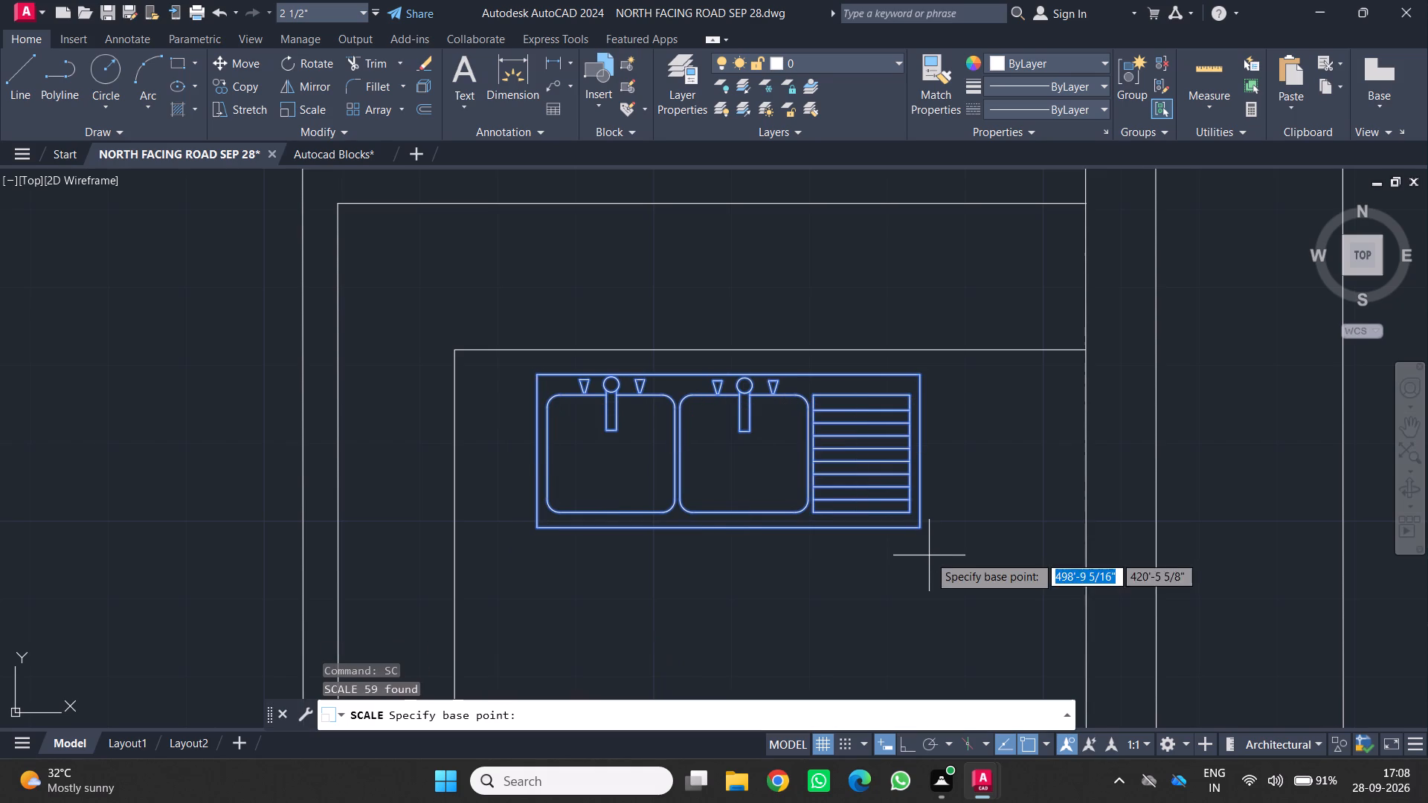
left_click(921, 530)
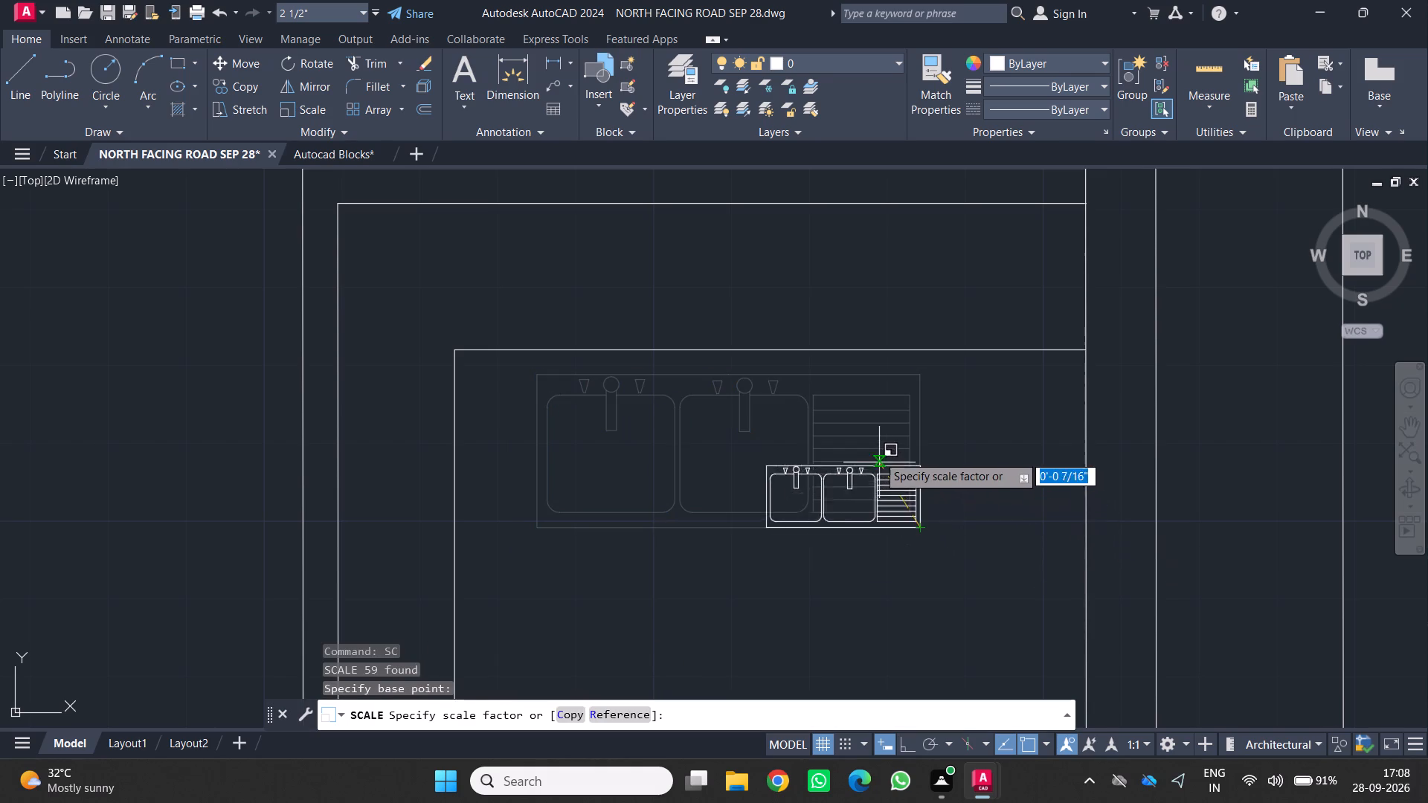
left_click(853, 399)
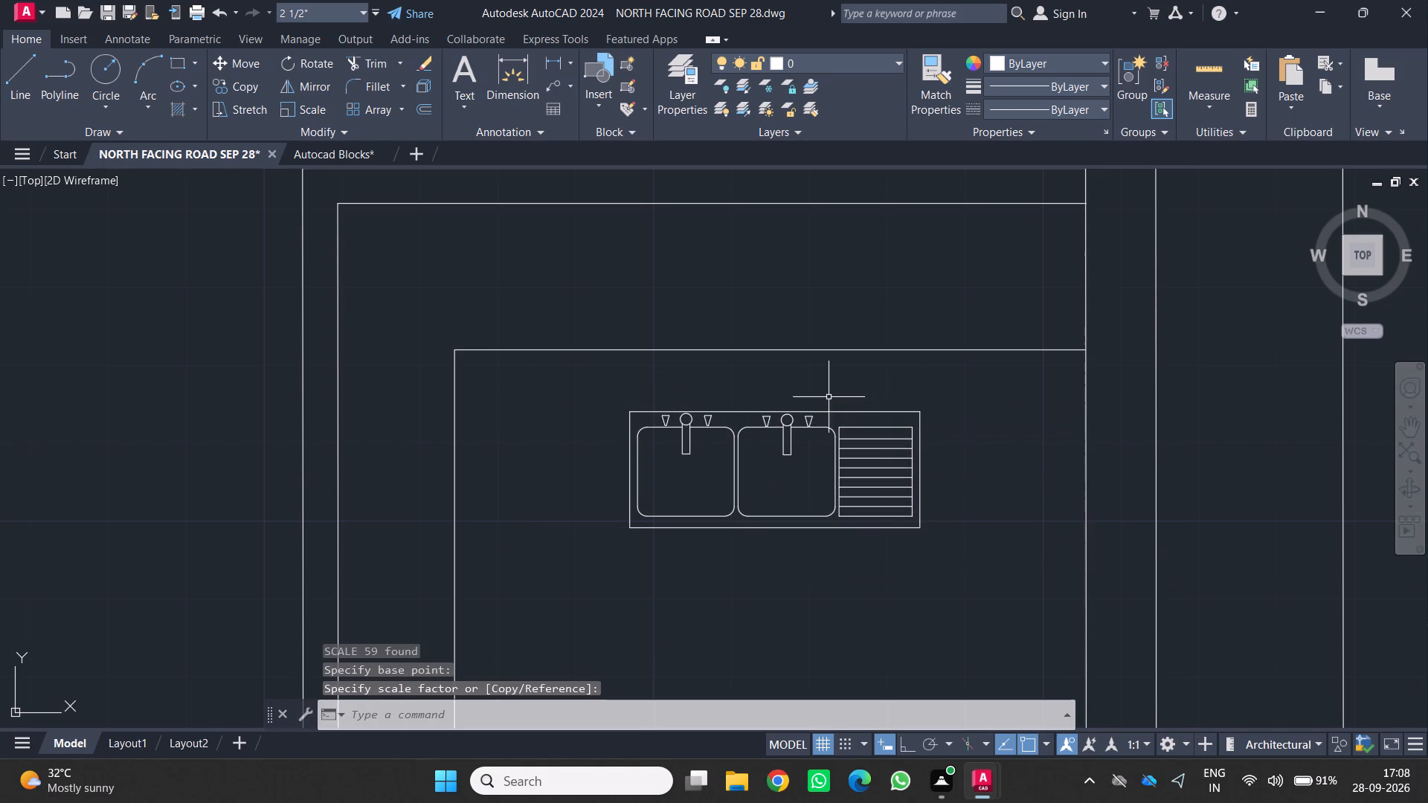
Move the sink onto the kitchen's north counter strip, with its west edge near the counter's inner corner.
left_click(617, 381)
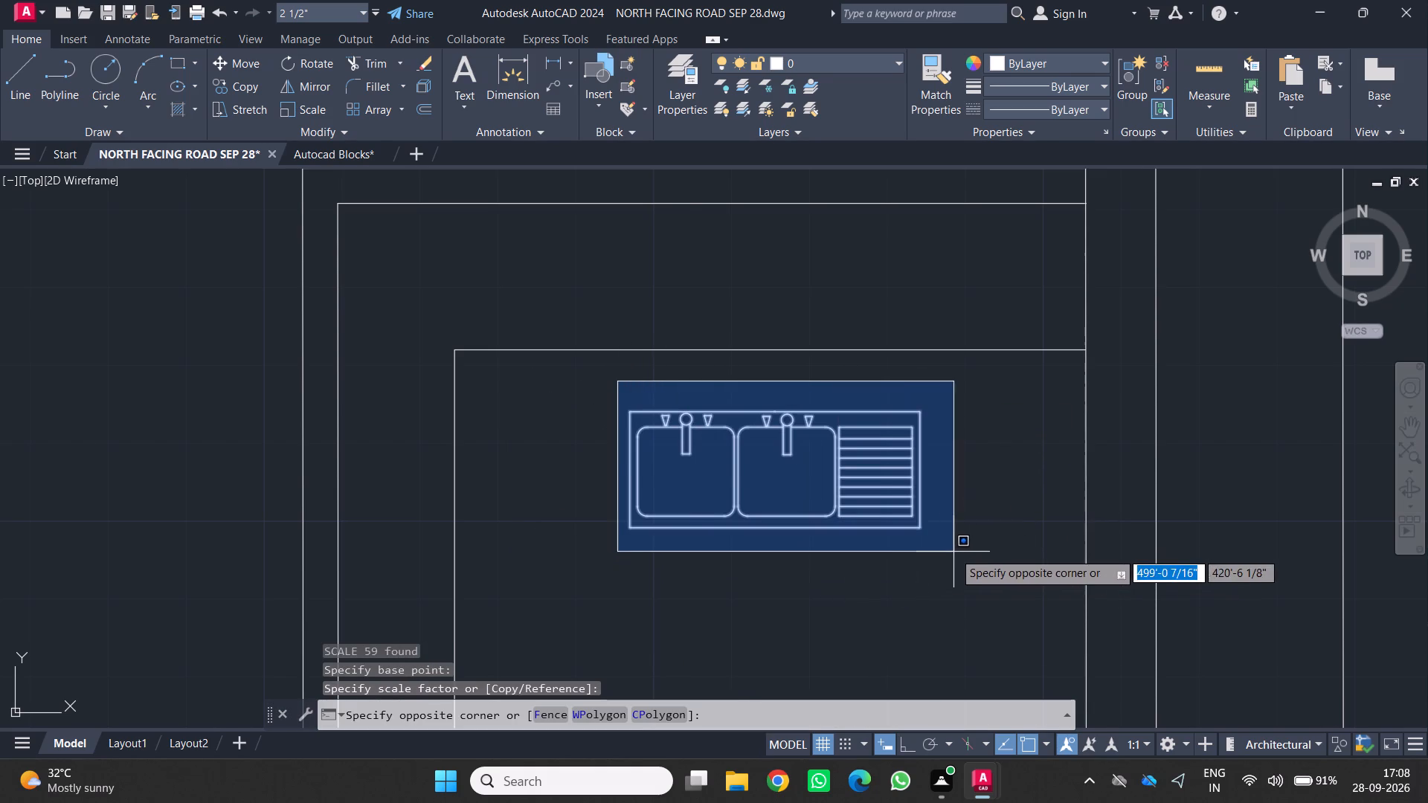
left_click(953, 552)
key("m")
key("Return")
scroll(949, 547, "up", 1)
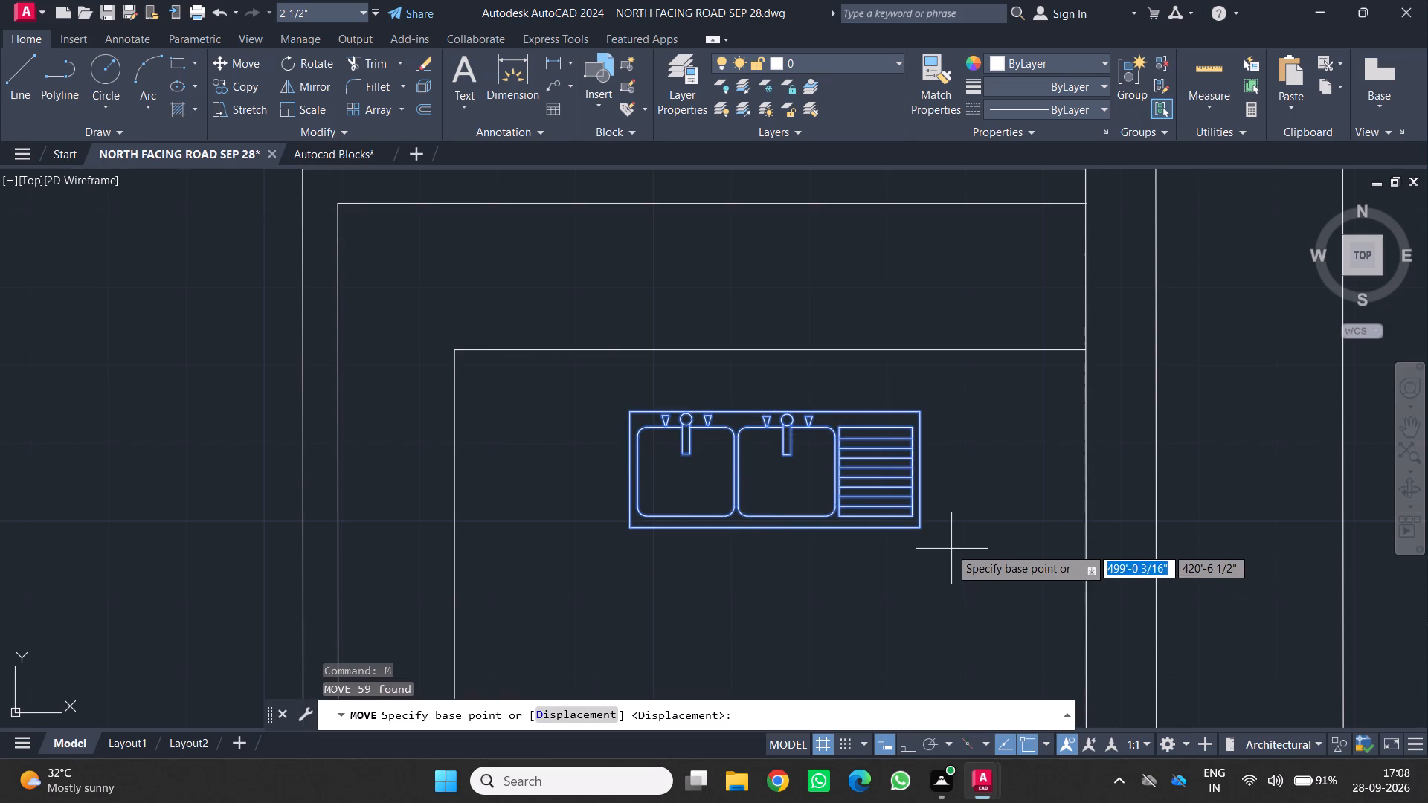
left_click(901, 512)
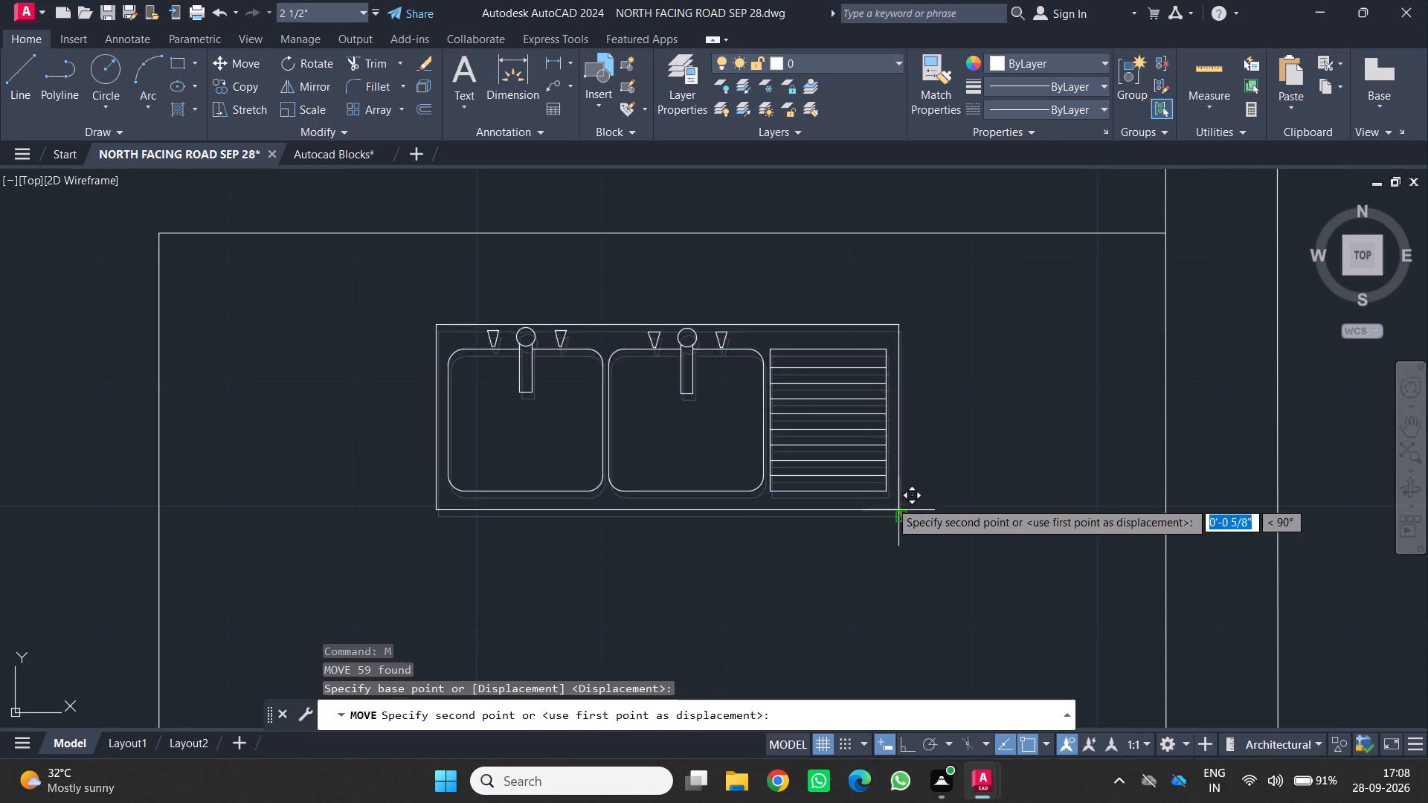
scroll(842, 465, "down", 3)
scroll(733, 378, "up", 2)
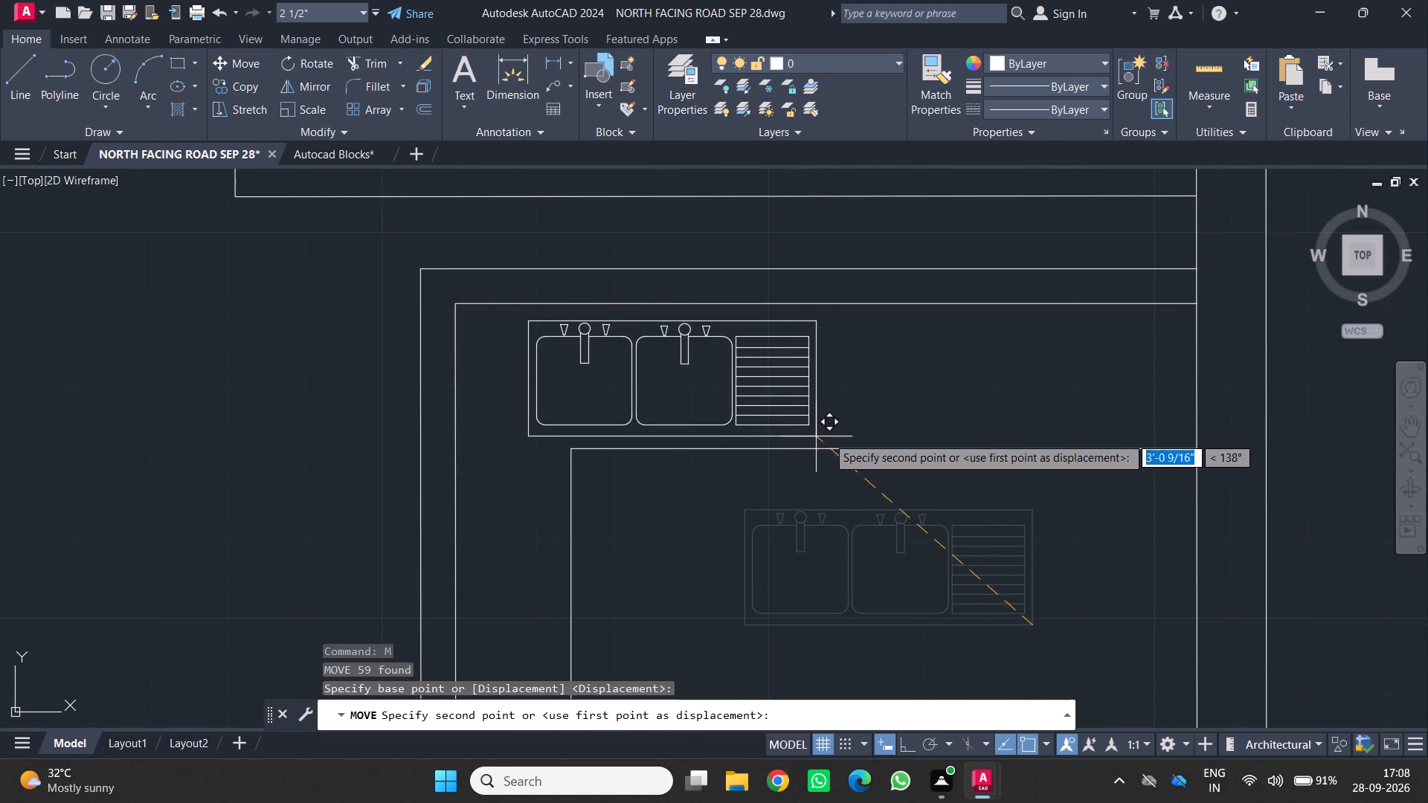
scroll(843, 436, "up", 2)
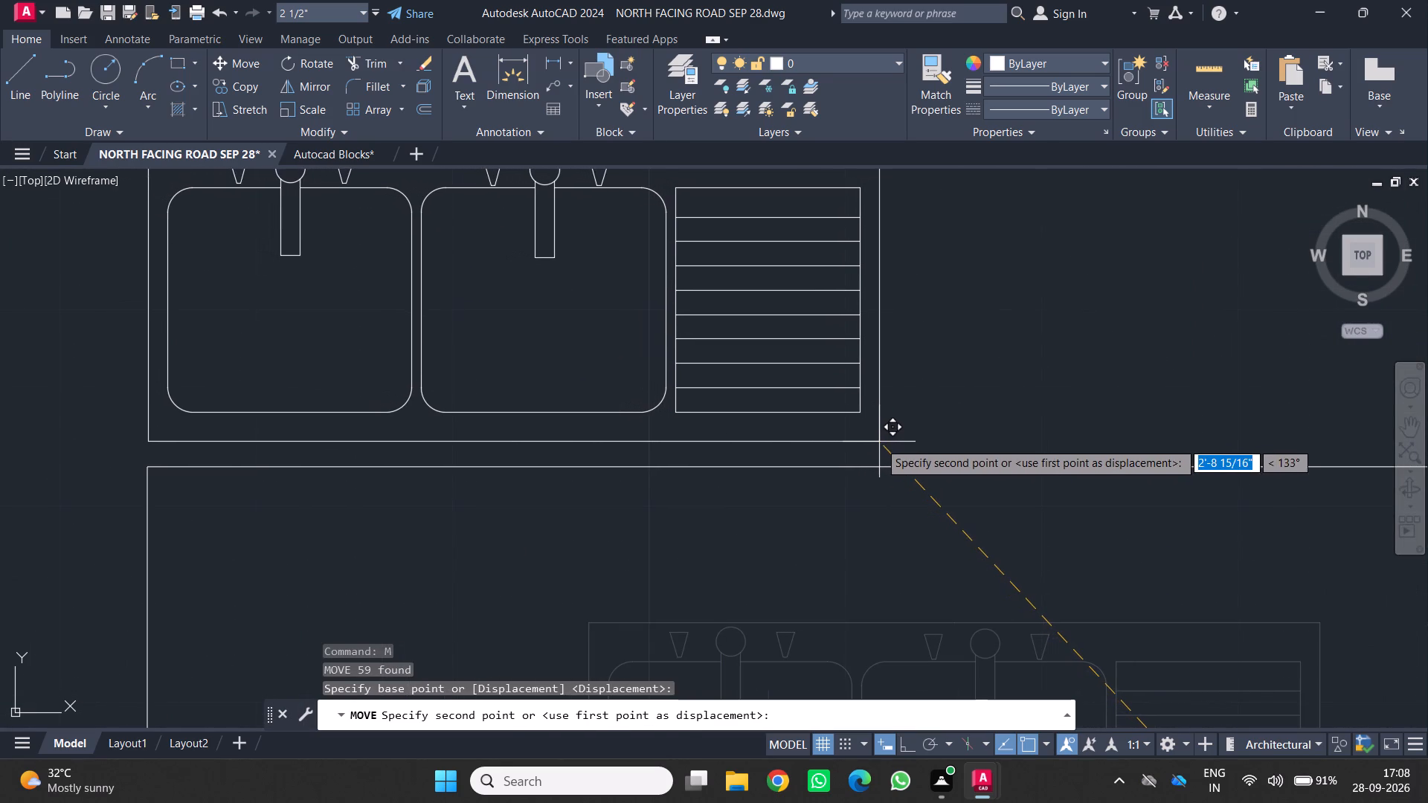
left_click(884, 442)
Move the entire hob by its southeast corner into the empty space east of the 29' dimension line, south of the compass.
scroll(885, 442, "down", 3)
middle_click_drag(904, 446, 856, 446)
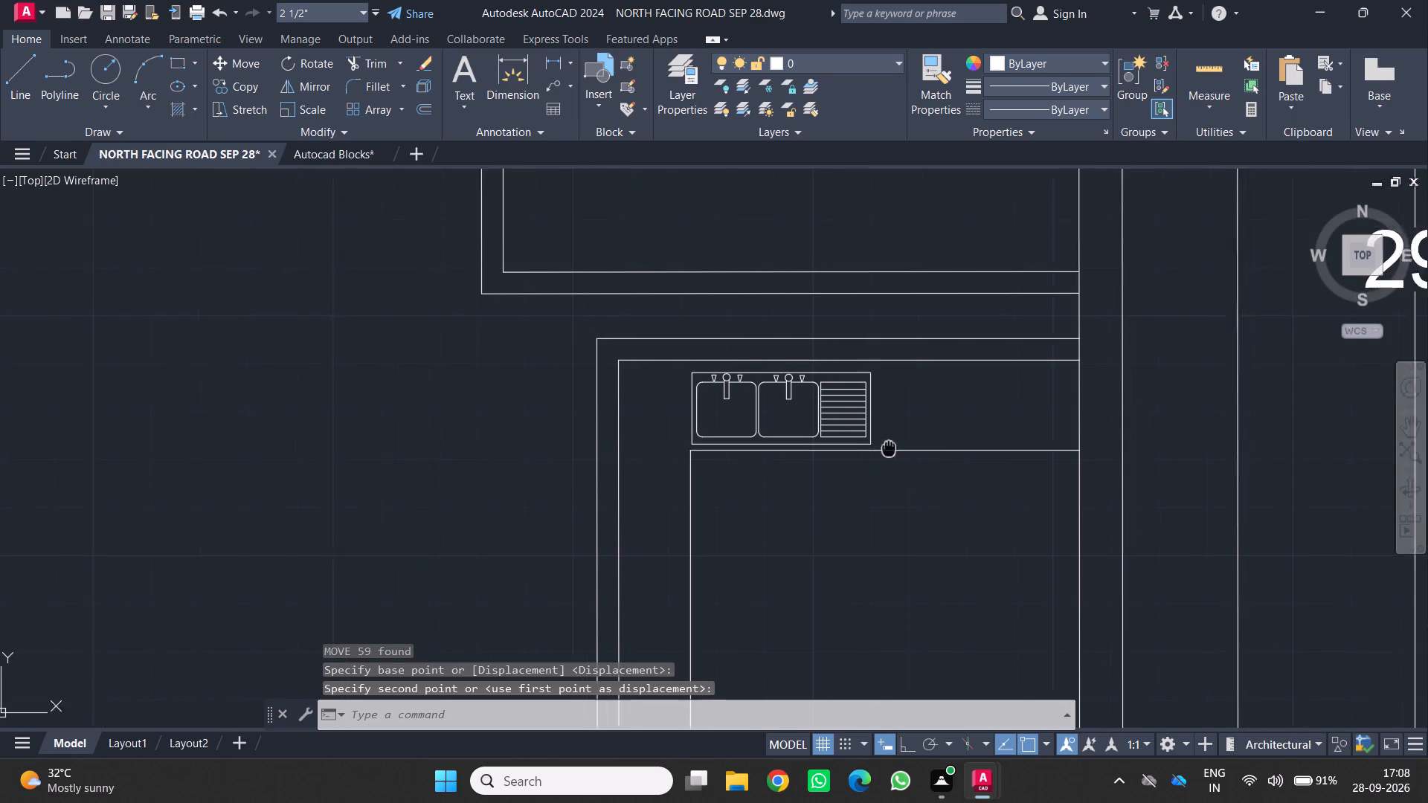
middle_click_drag(856, 446, 670, 428)
scroll(703, 428, "down", 2)
middle_click_drag(777, 441, 676, 442)
scroll(675, 442, "down", 2)
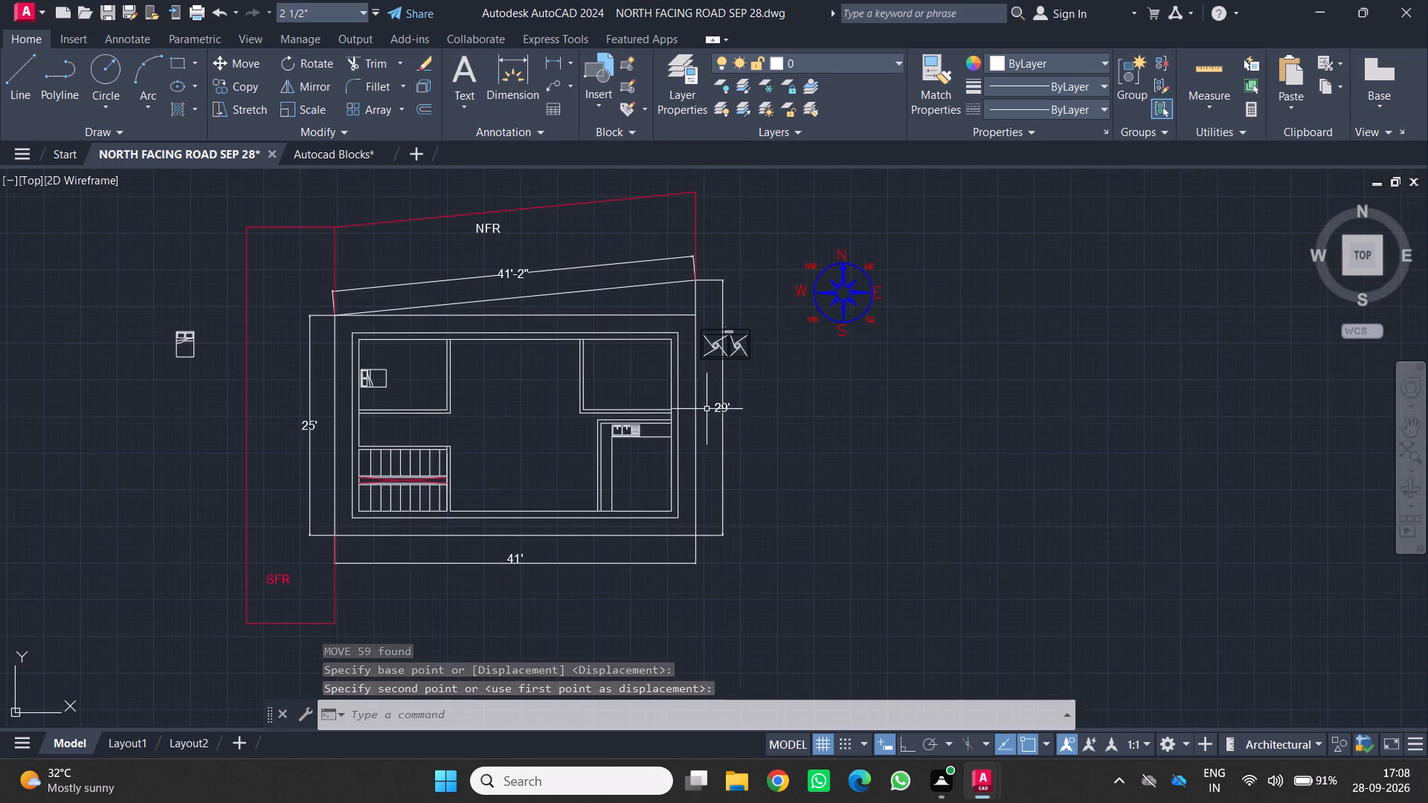
middle_click_drag(828, 340, 826, 419)
scroll(829, 423, "up", 3)
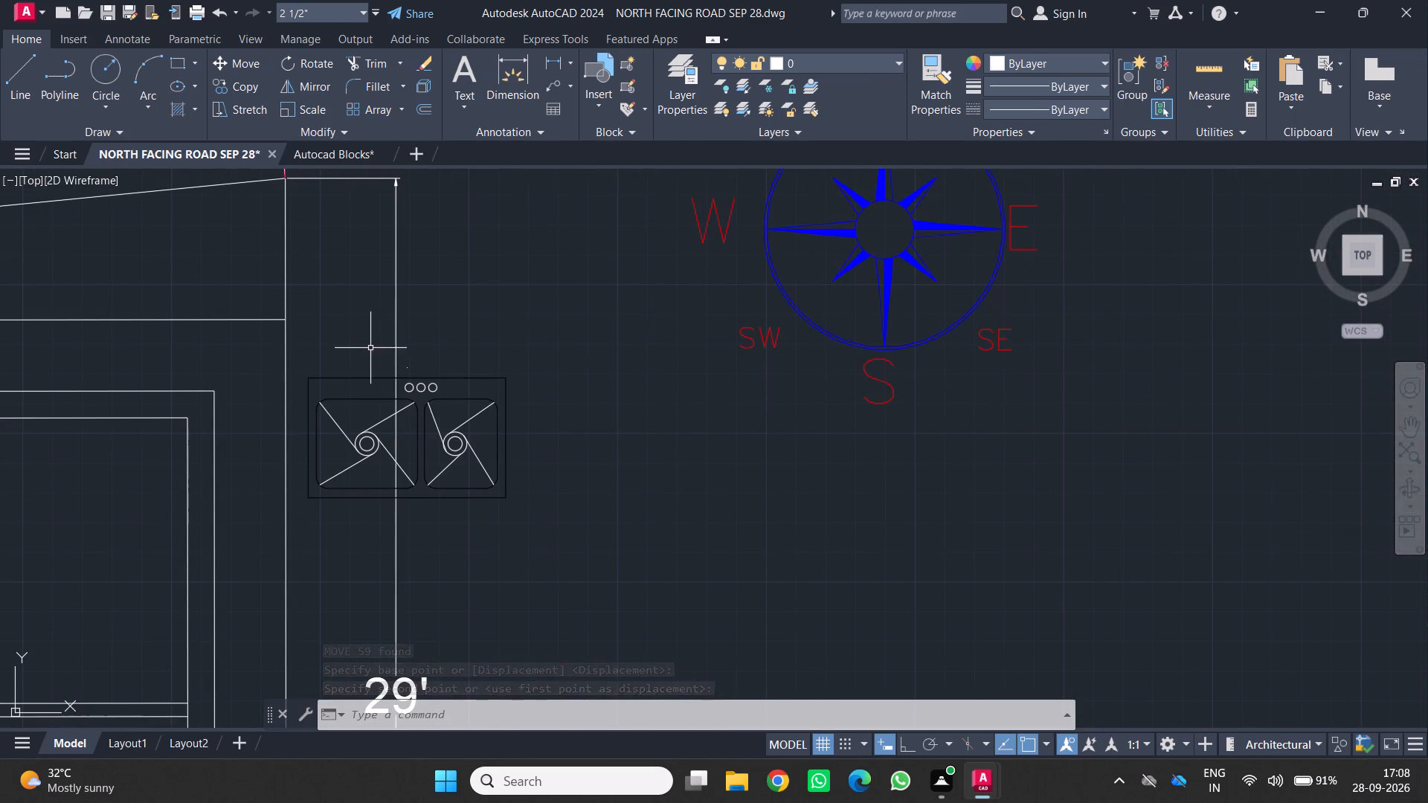
left_click(344, 364)
left_click(502, 495)
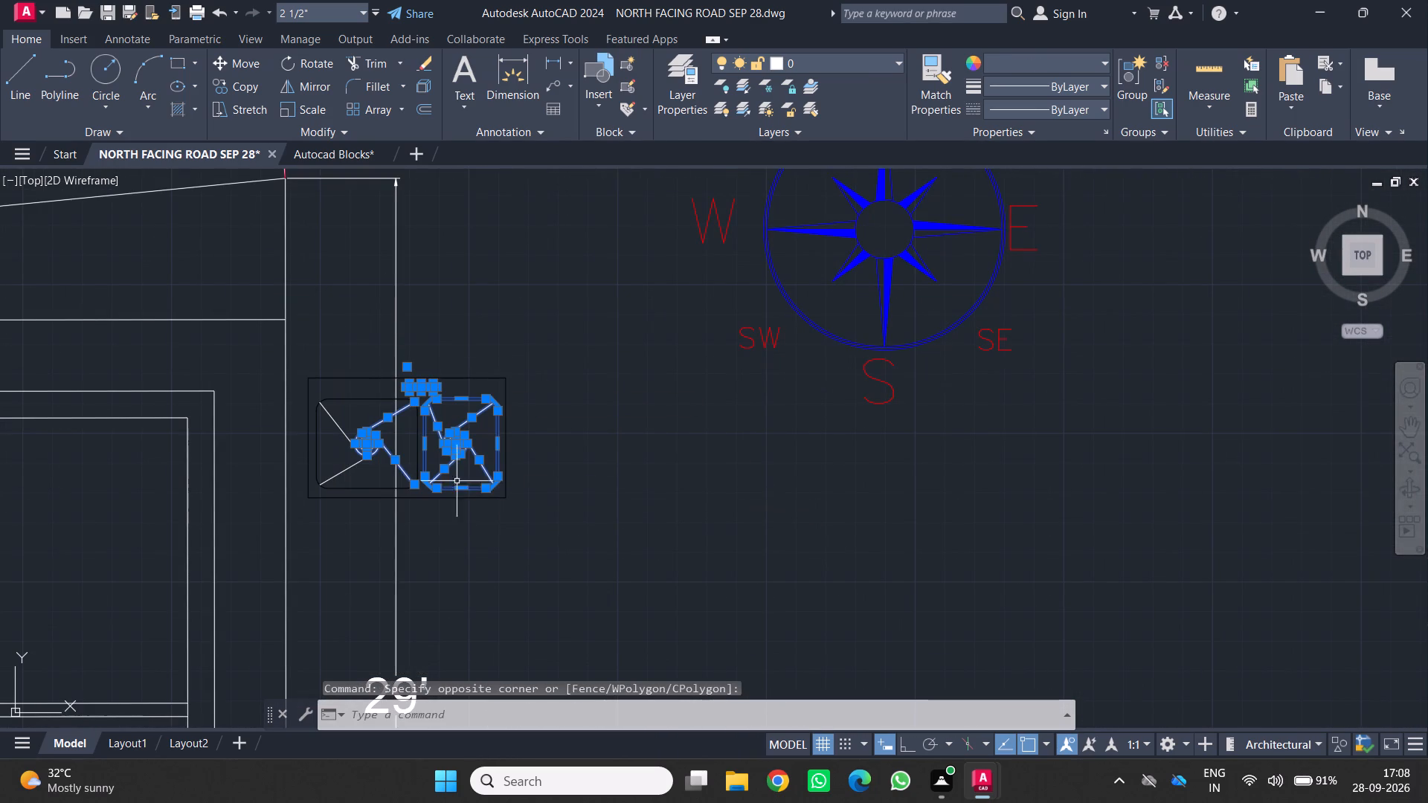
left_click(312, 350)
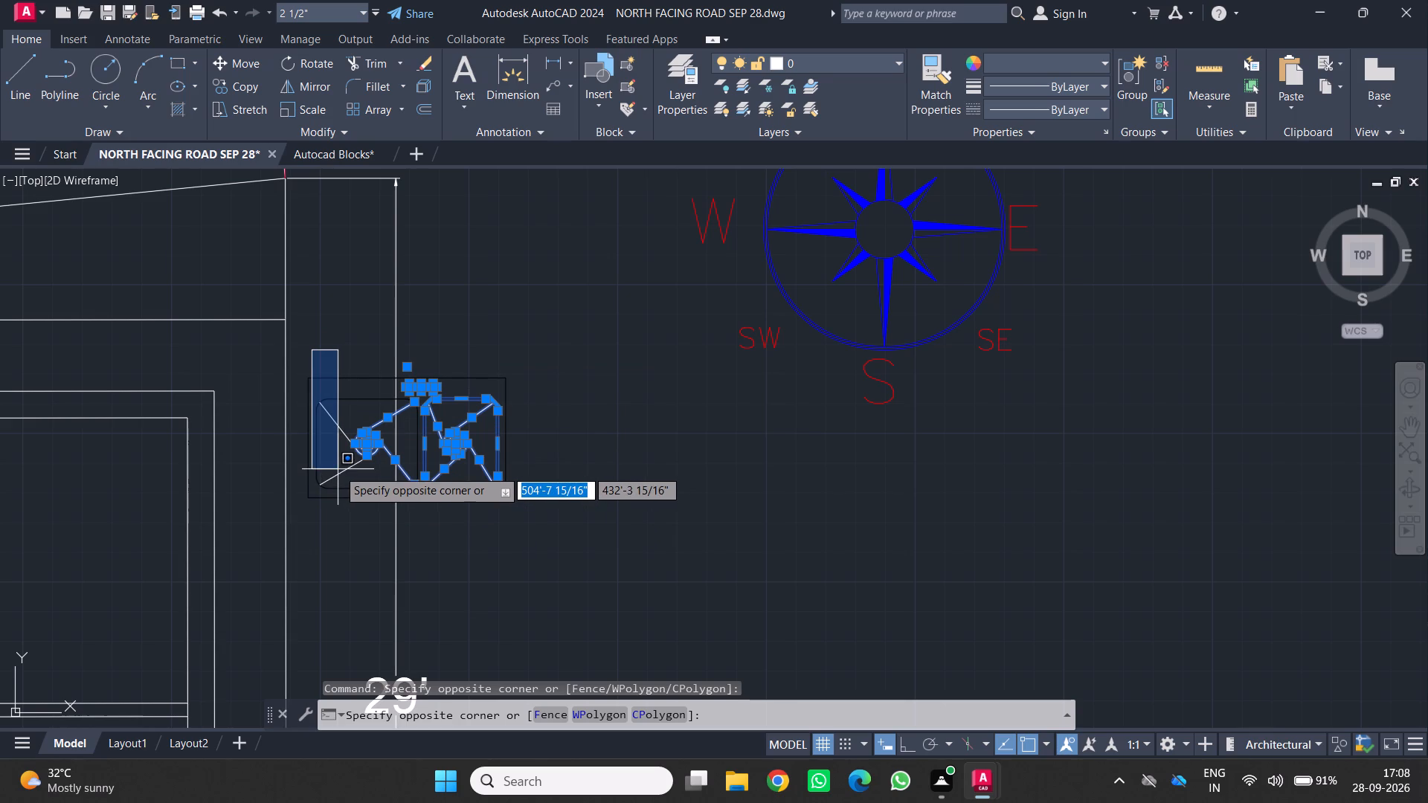
key("Escape")
left_click(291, 343)
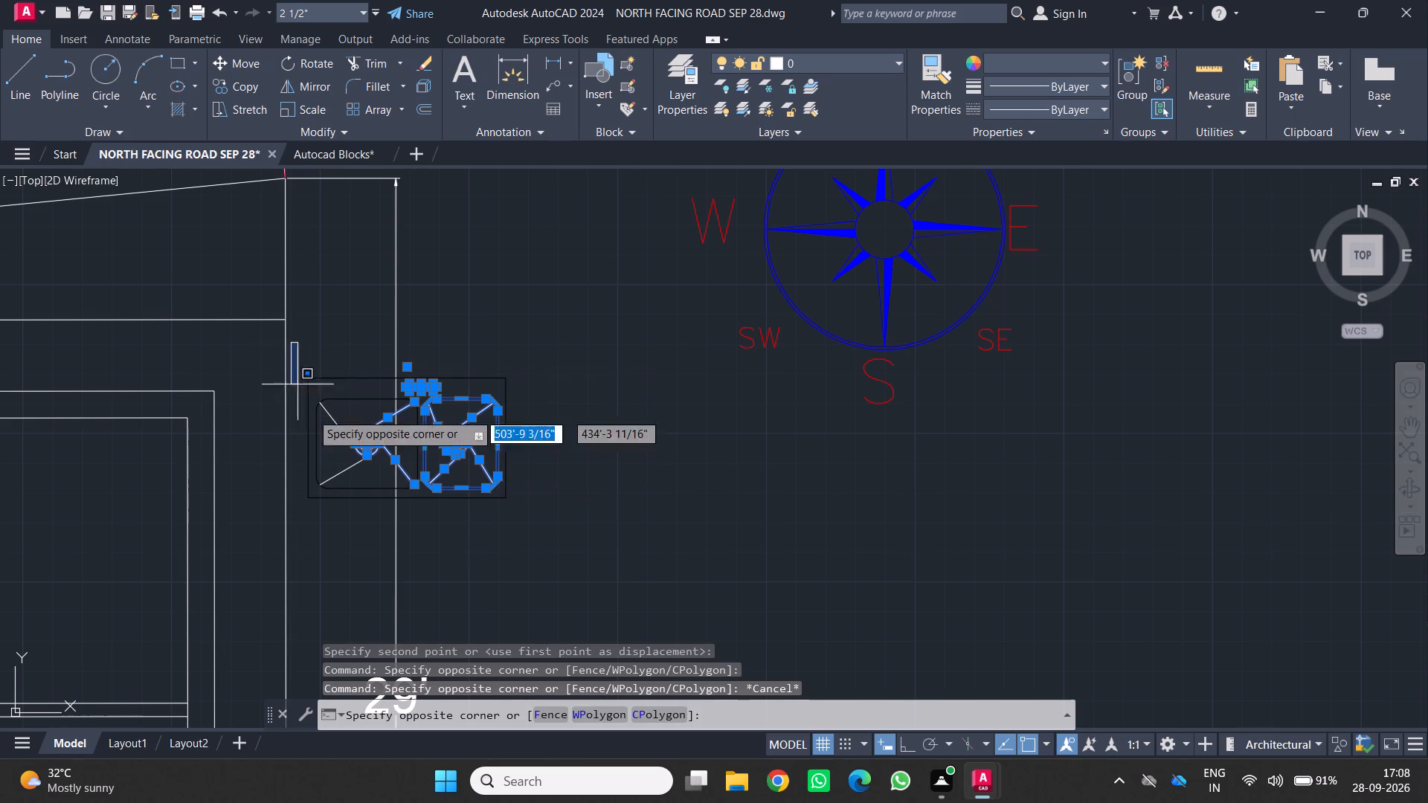
left_click(371, 514)
left_click(376, 495)
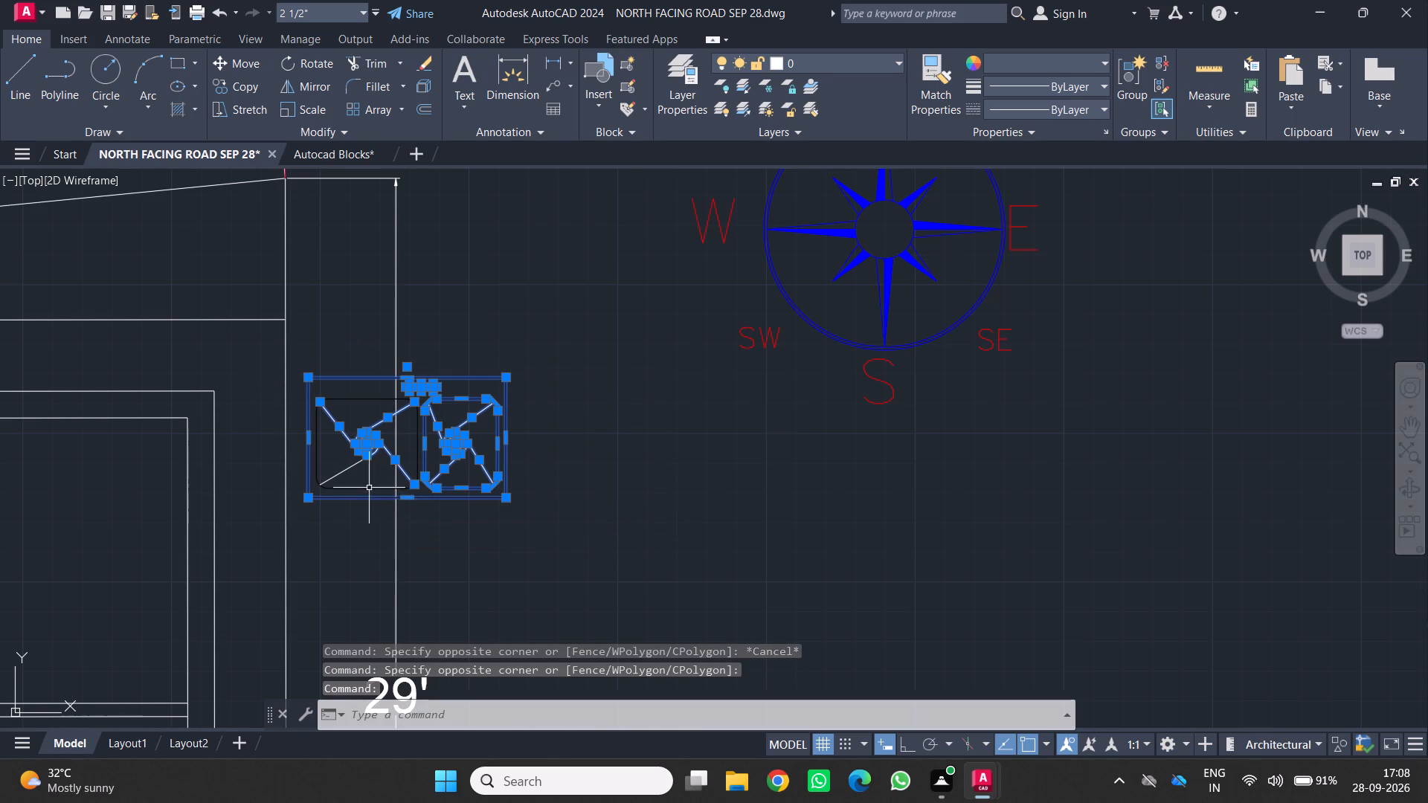
left_click(369, 488)
scroll(445, 439, "up", 4)
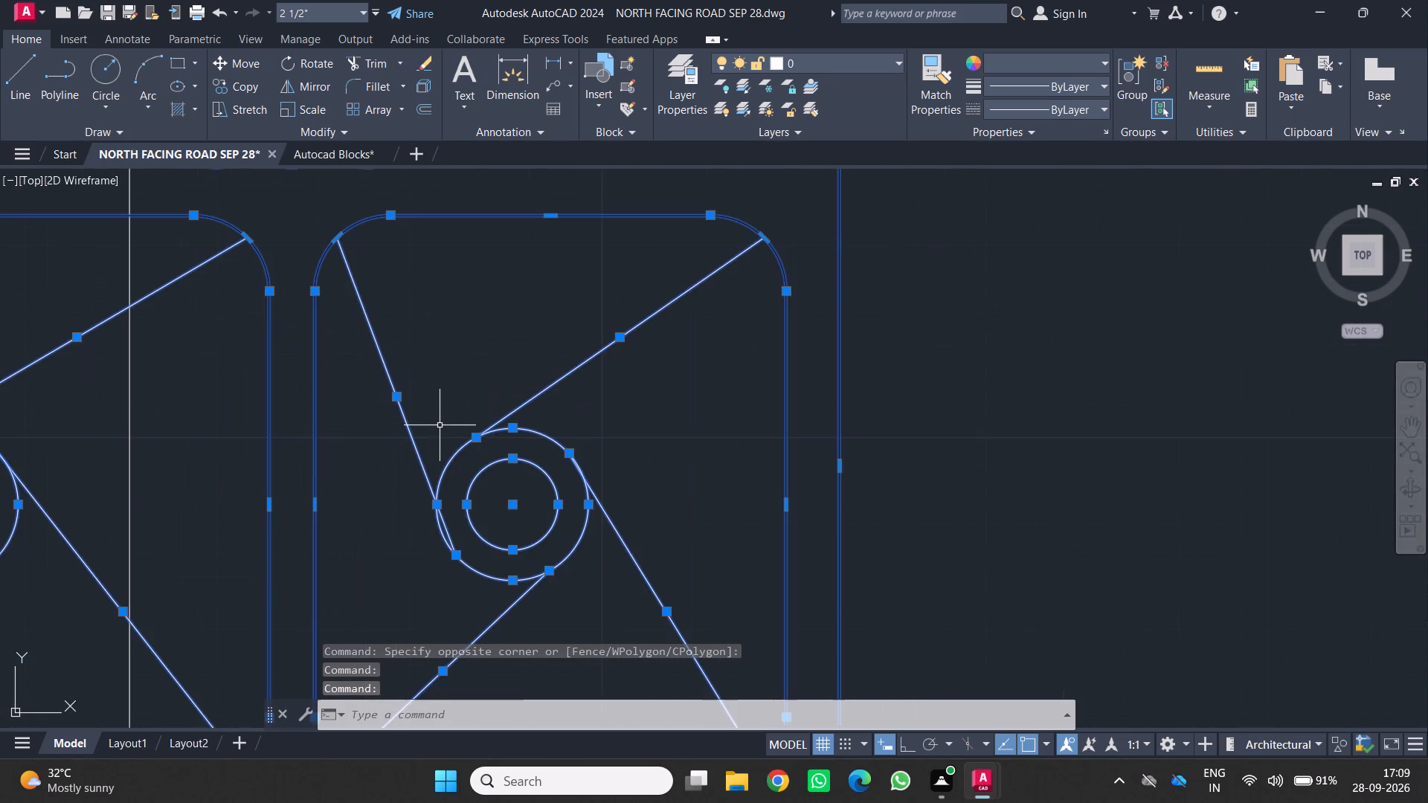
scroll(440, 424, "down", 2)
middle_click_drag(440, 424, 1032, 419)
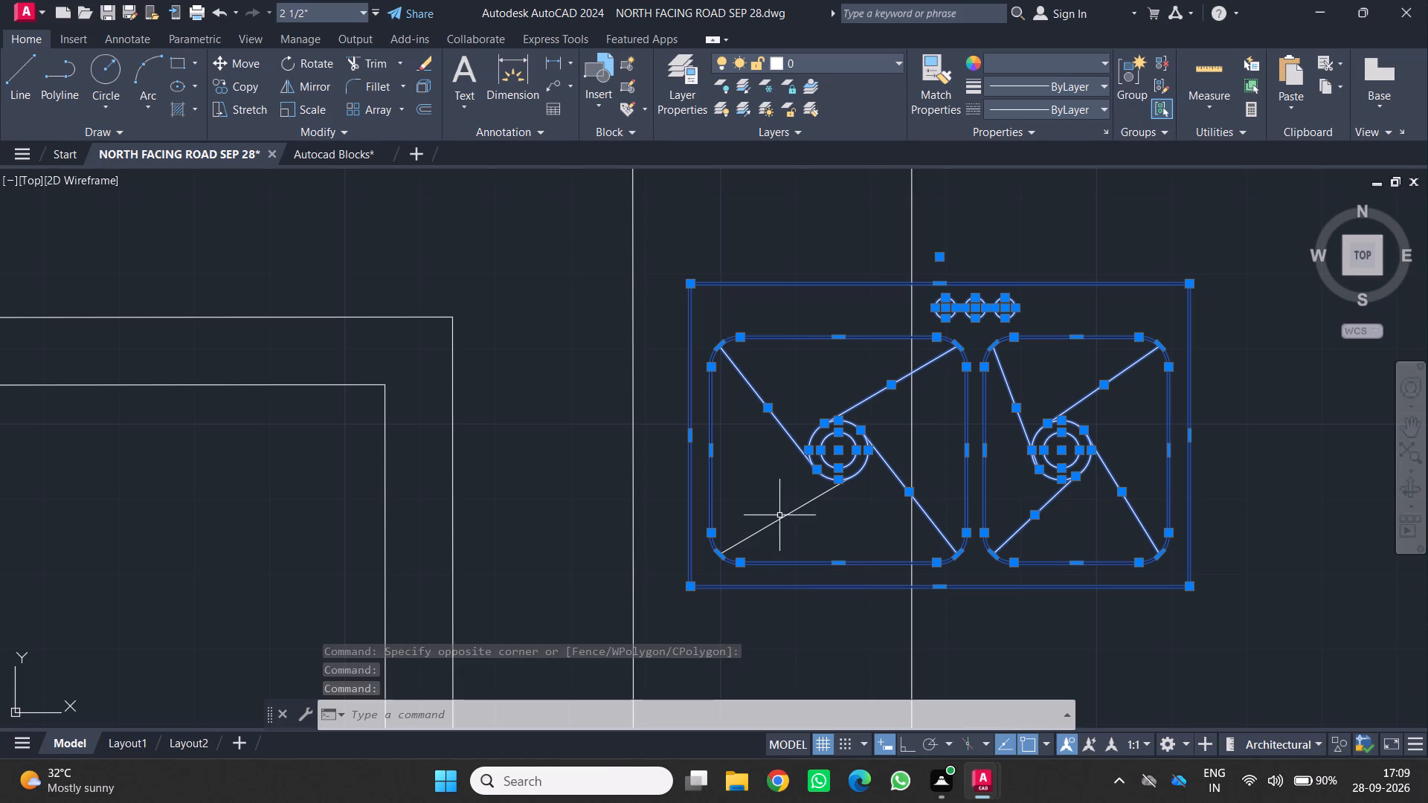
left_click(776, 520)
scroll(855, 524, "down", 2)
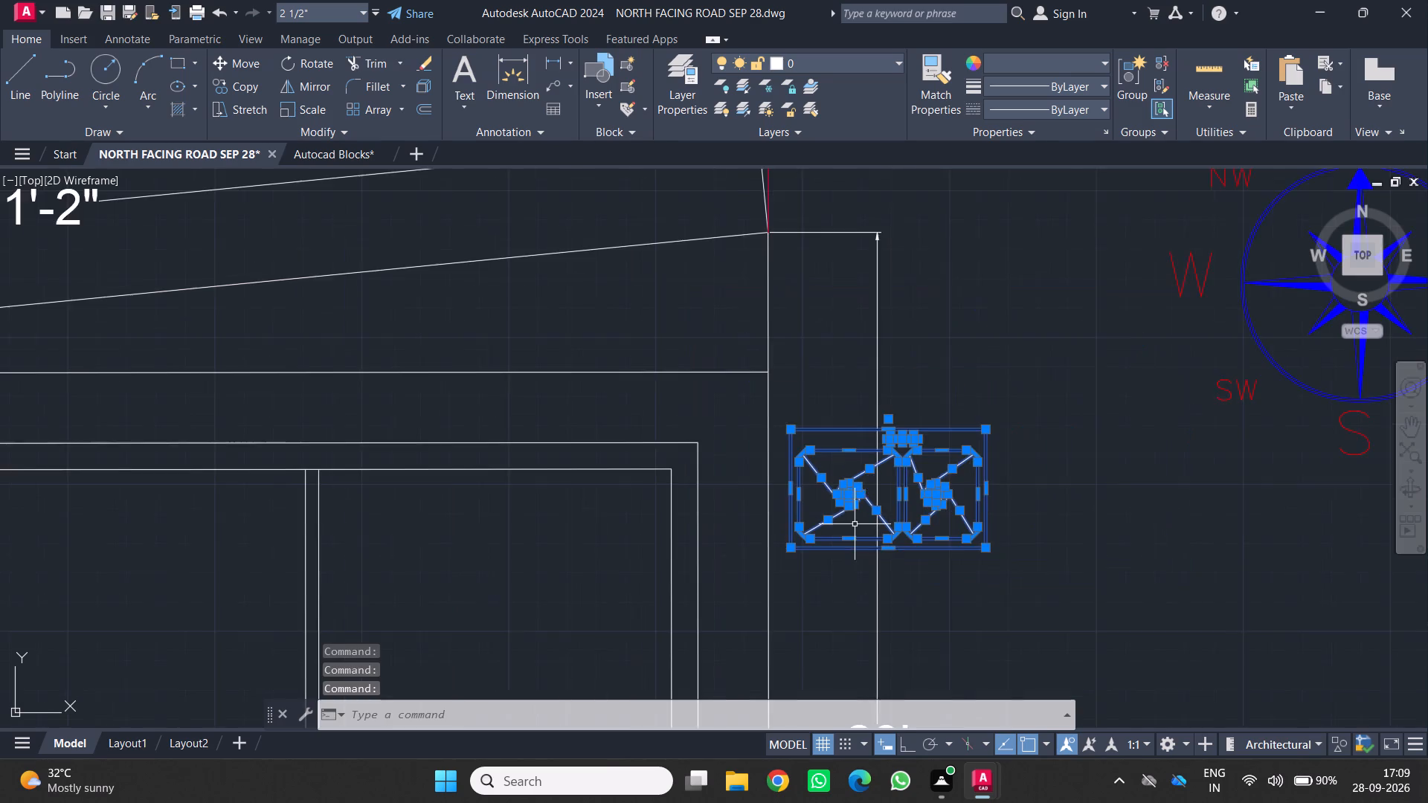
middle_click_drag(855, 524, 793, 415)
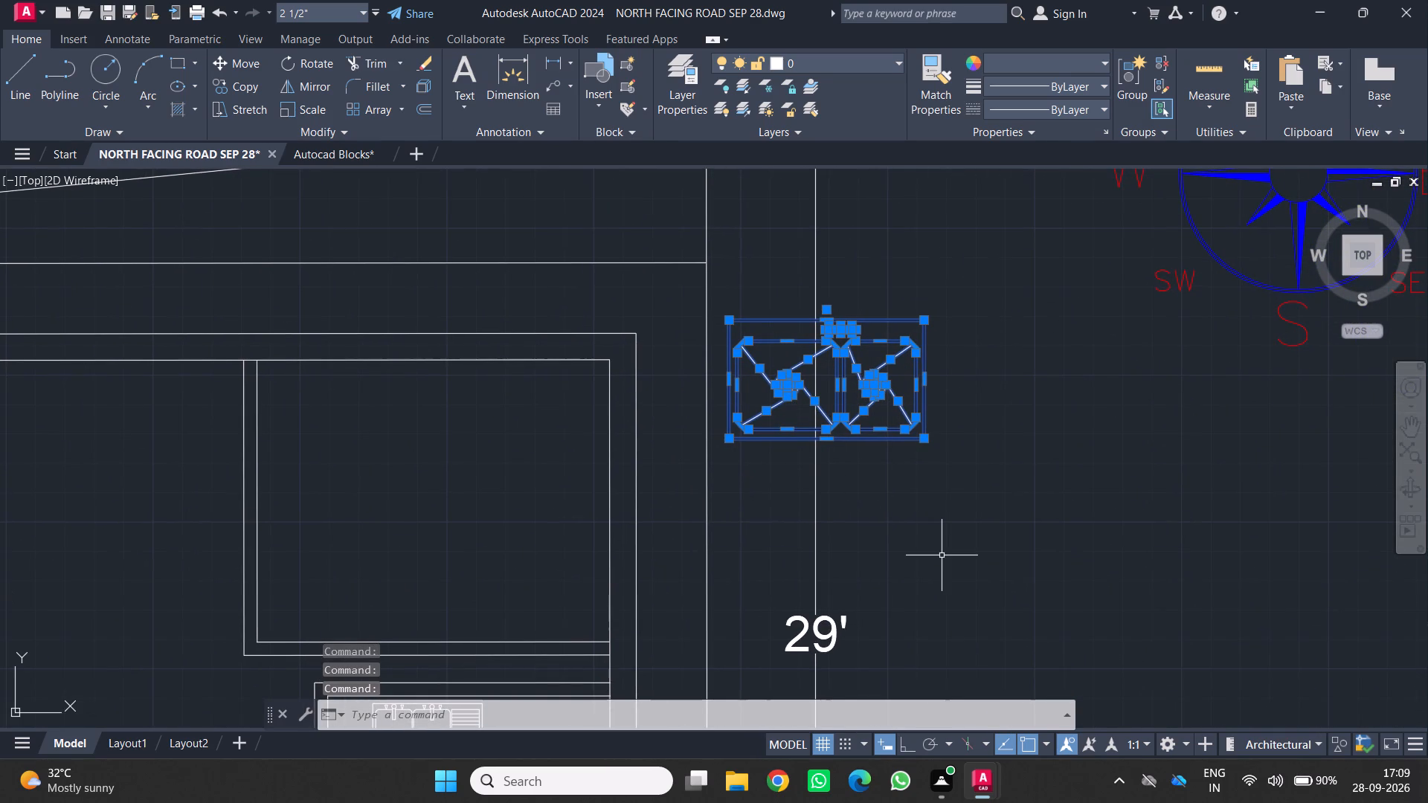
key("m")
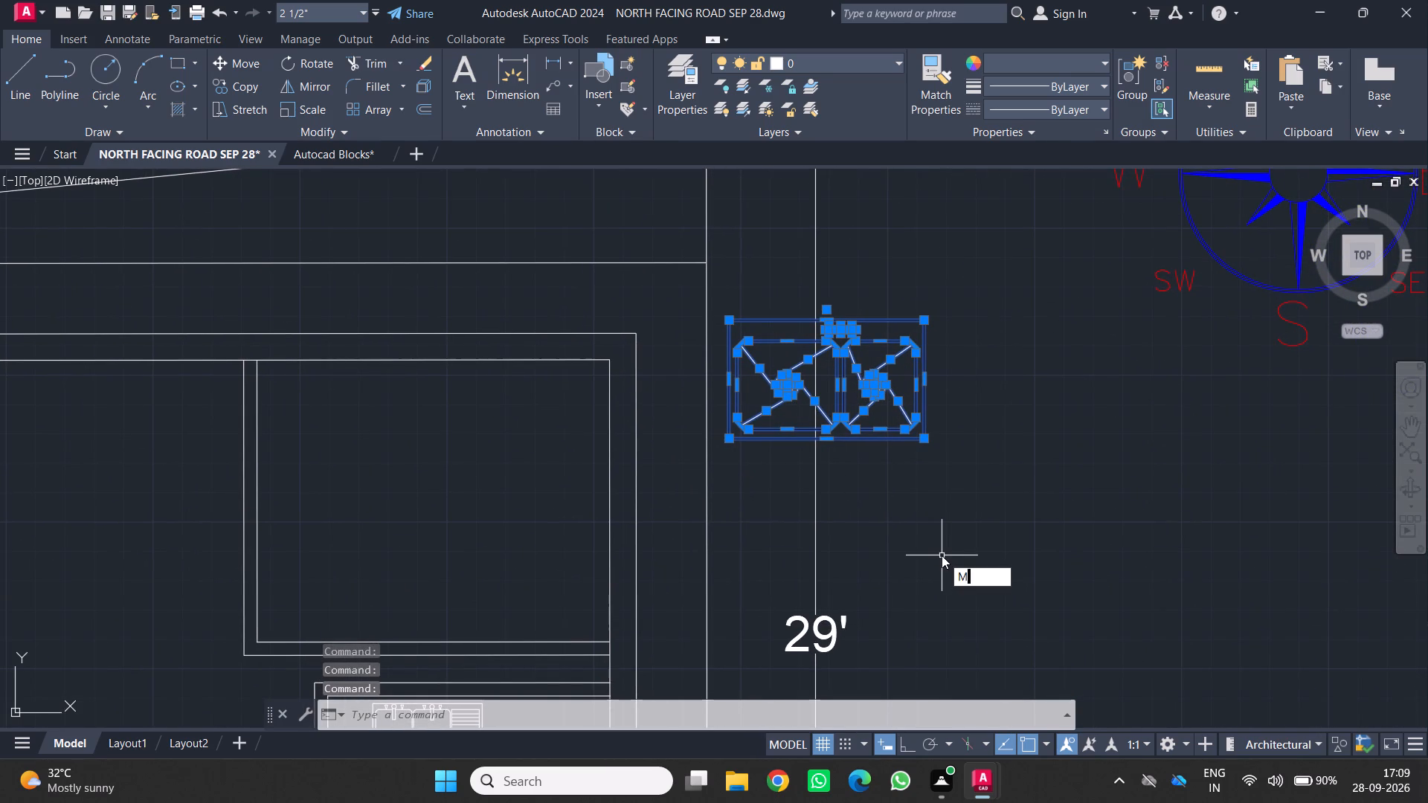
key("Return")
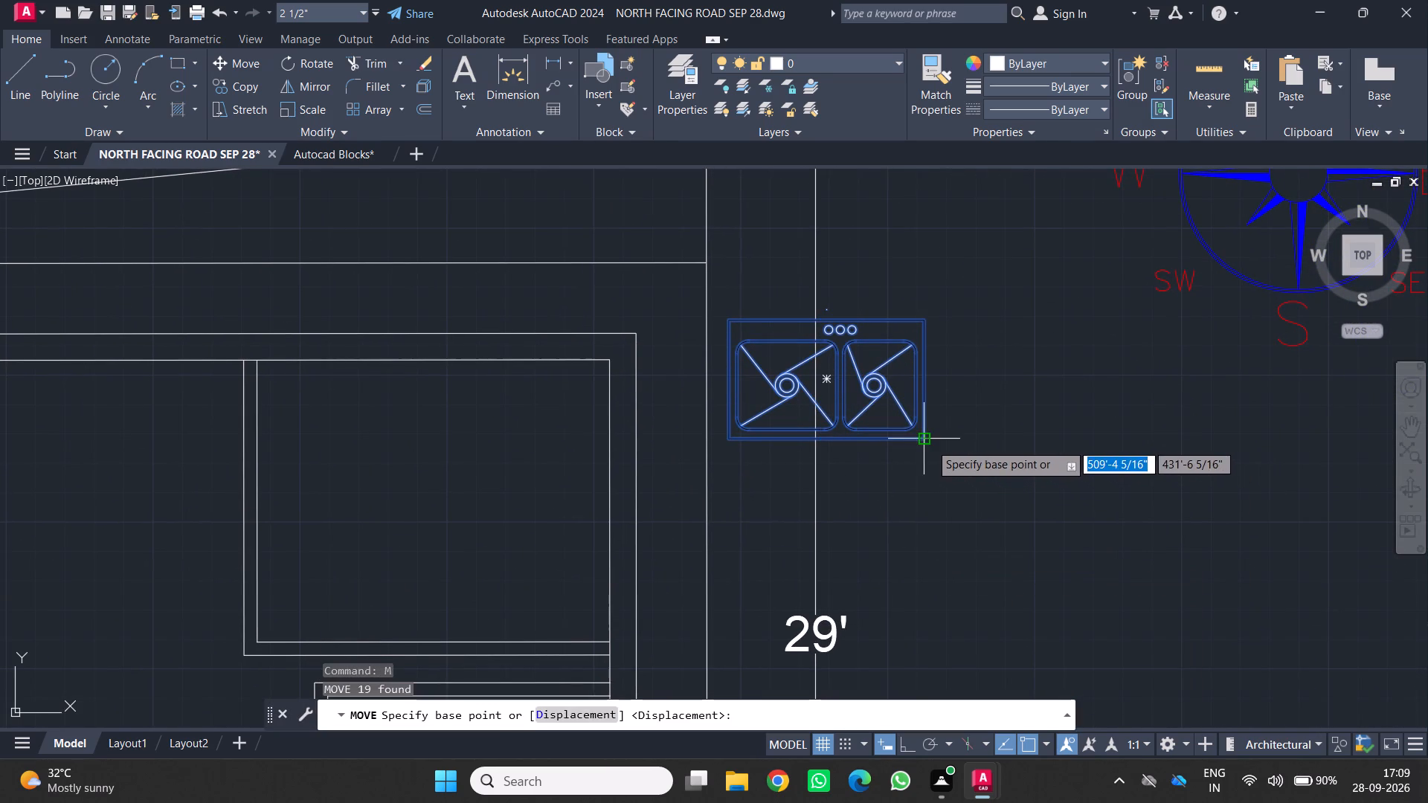
left_click(930, 443)
left_click(1145, 545)
Scale the hob down by eye to just over half its size, using its southeast corner as base point.
scroll(1104, 556, "down", 2)
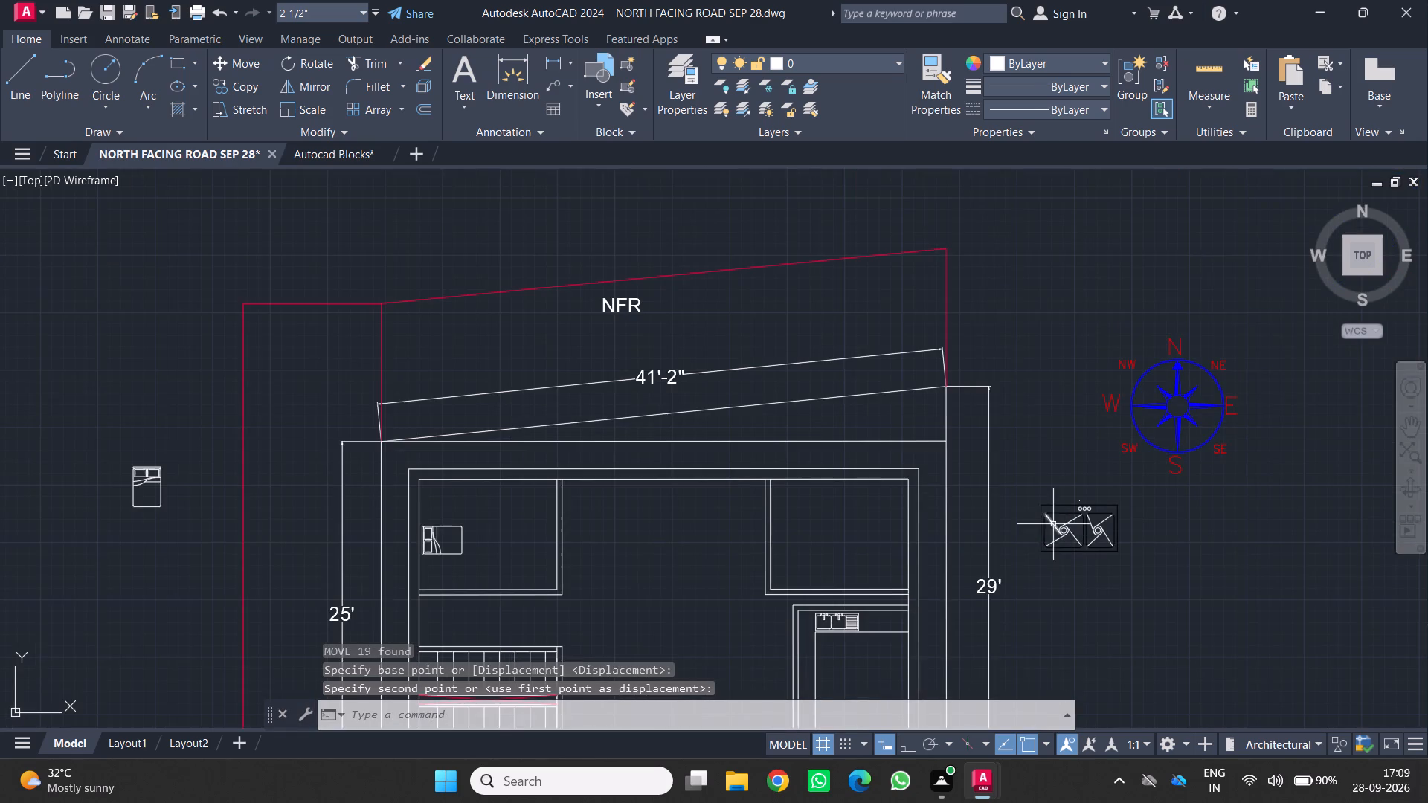
middle_click_drag(1053, 524, 890, 384)
scroll(890, 384, "up", 2)
middle_click(890, 384)
left_click(832, 311)
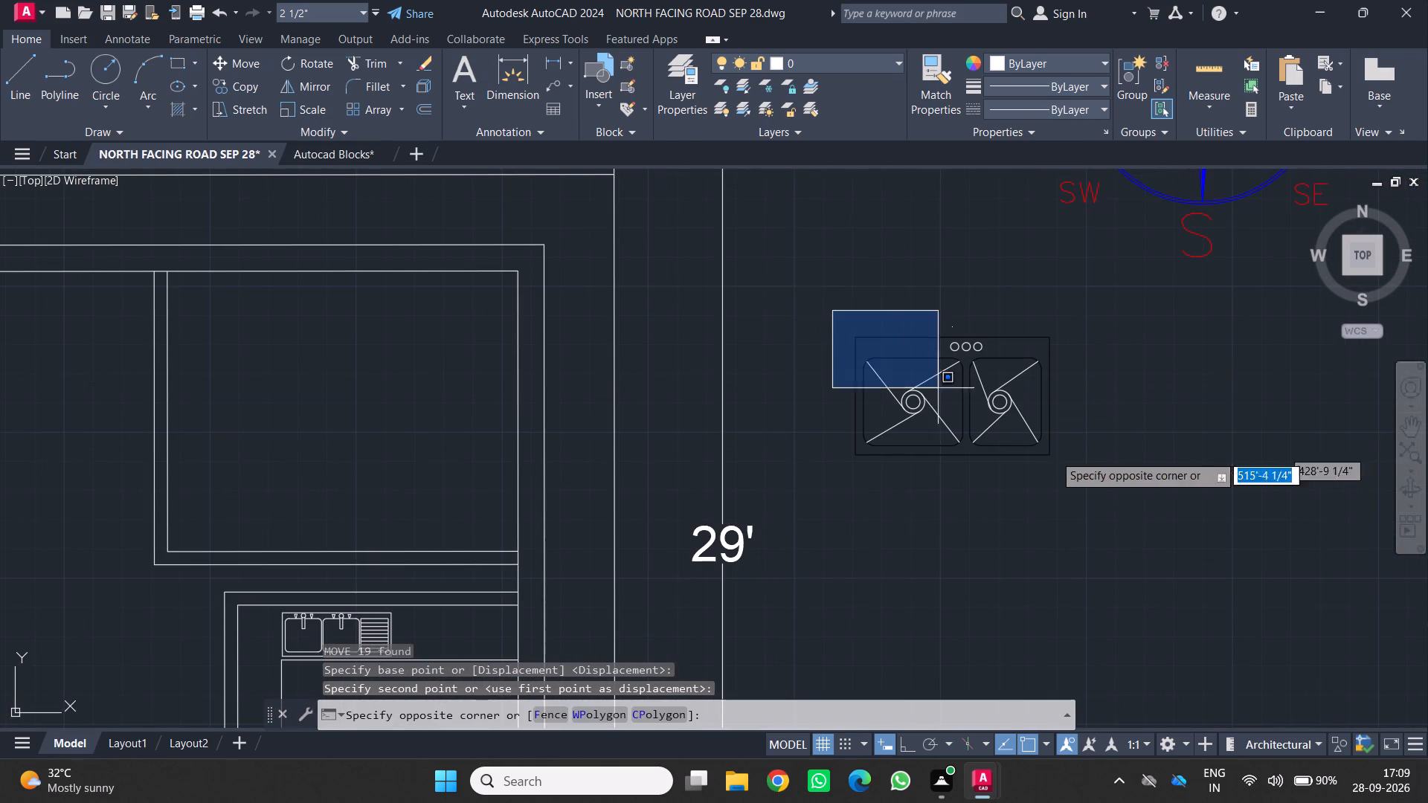
left_click(1080, 467)
type("SC")
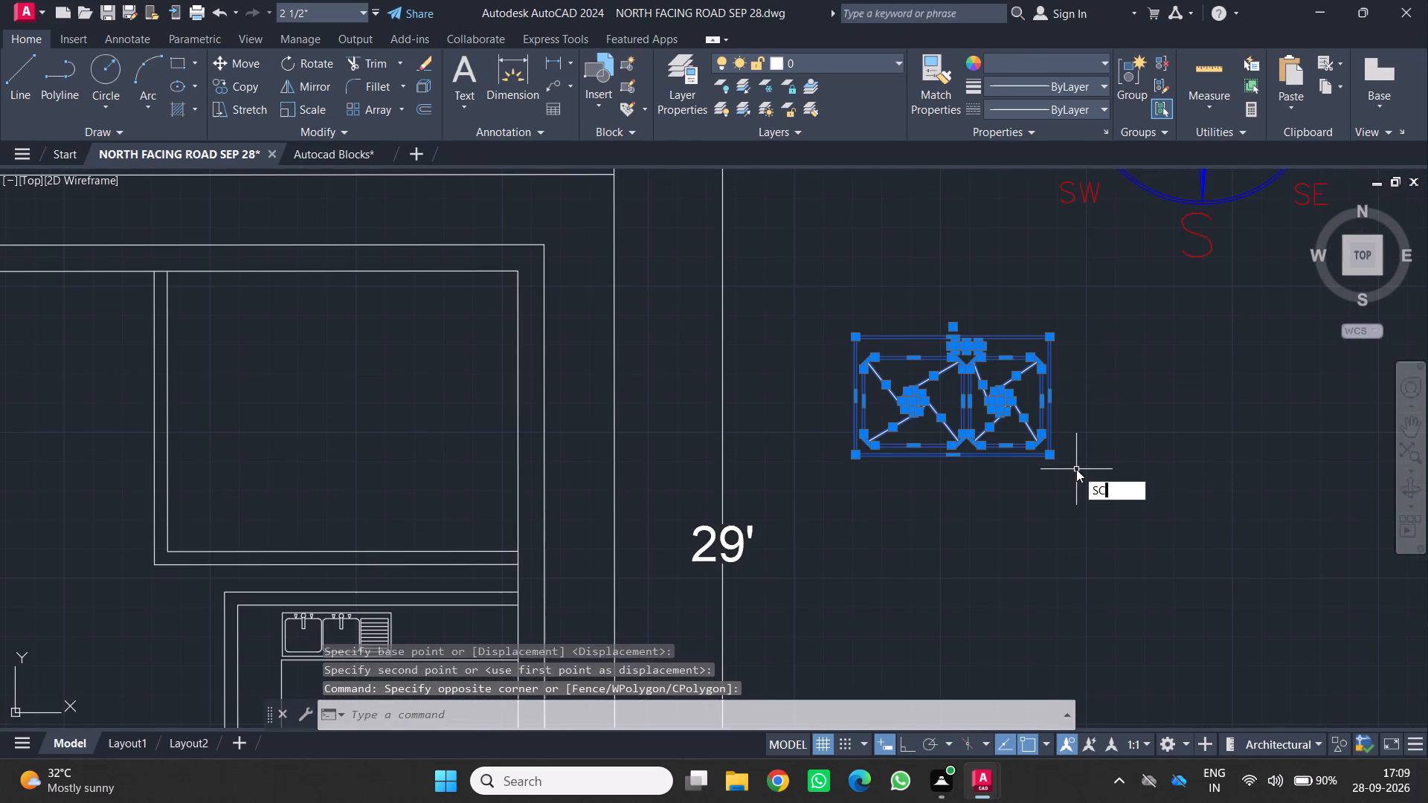
key("Return")
left_click(1058, 459)
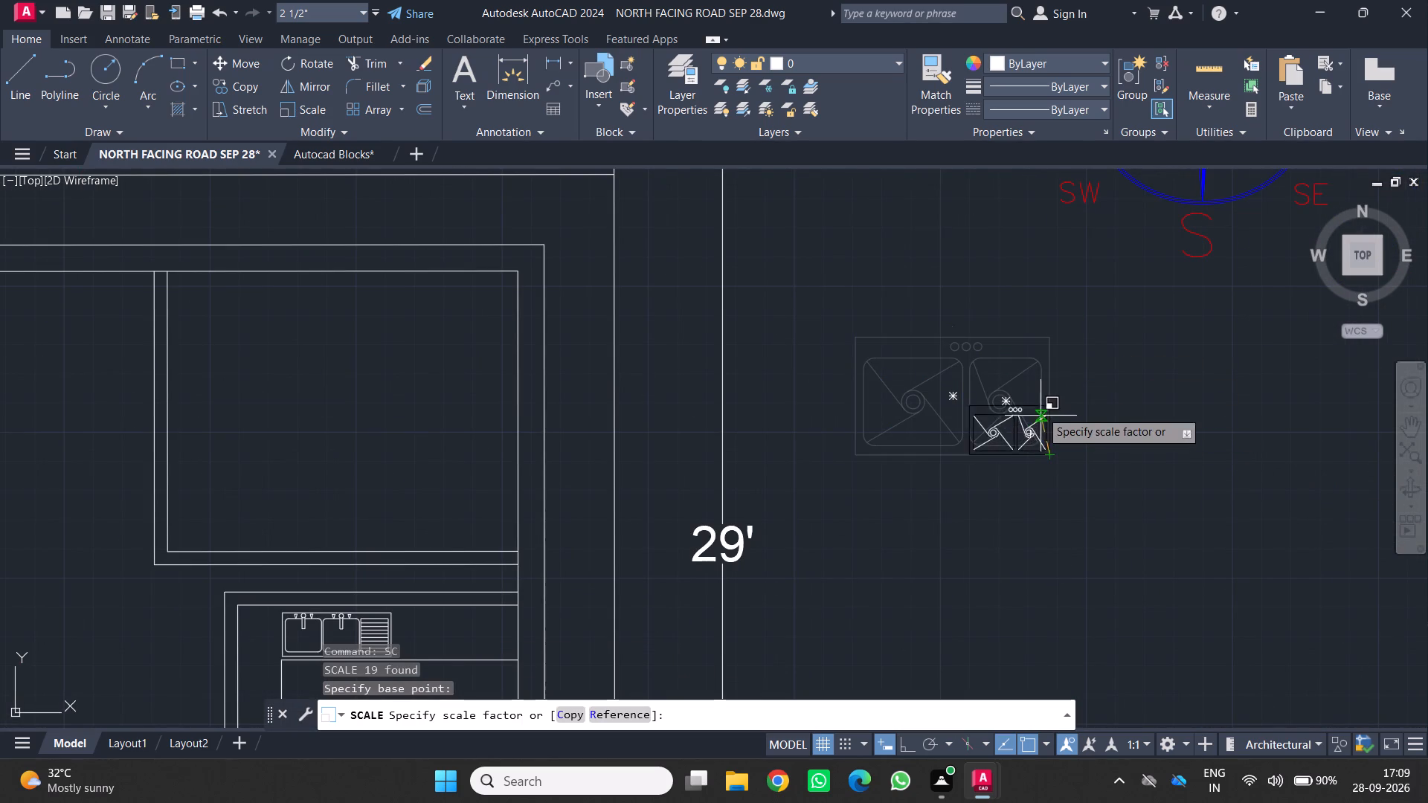
left_click(1038, 405)
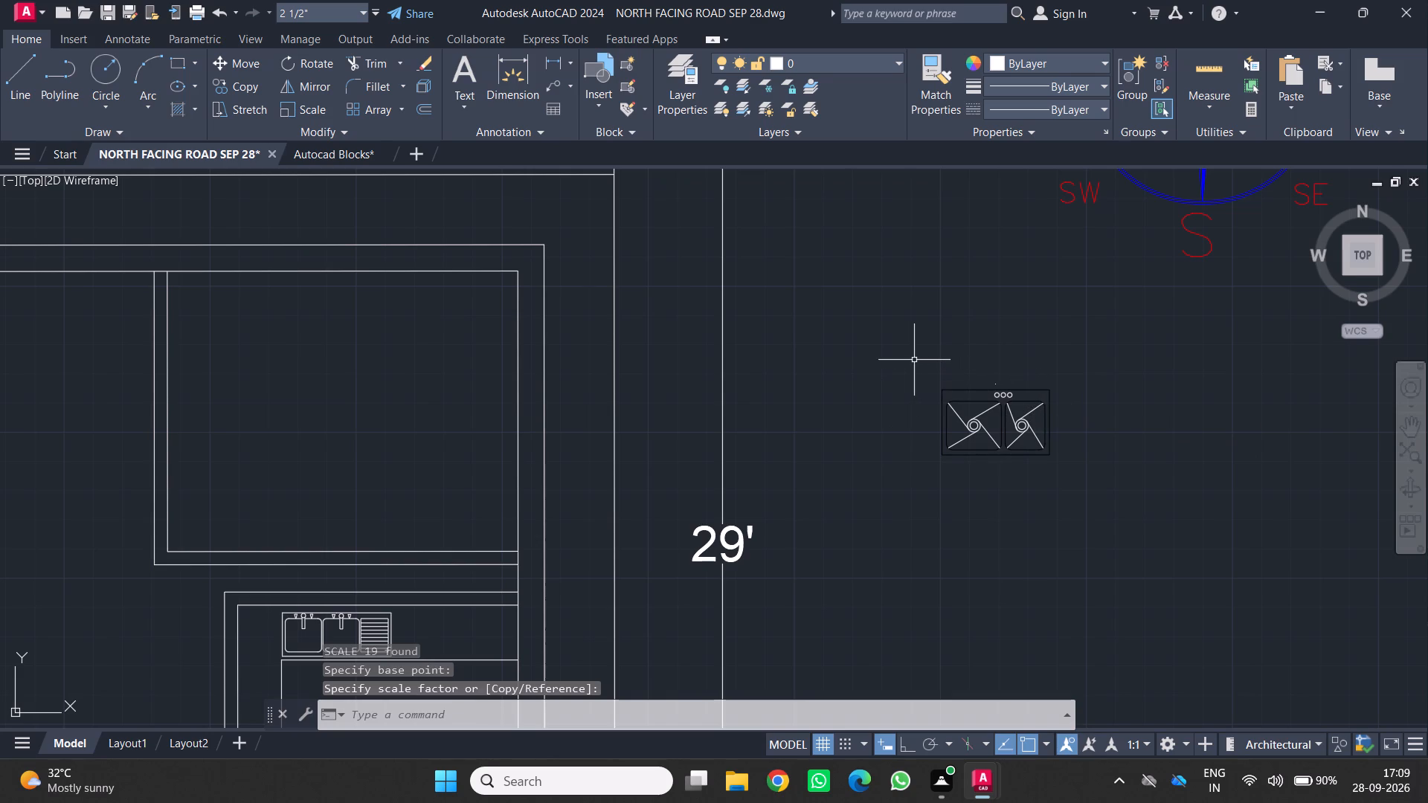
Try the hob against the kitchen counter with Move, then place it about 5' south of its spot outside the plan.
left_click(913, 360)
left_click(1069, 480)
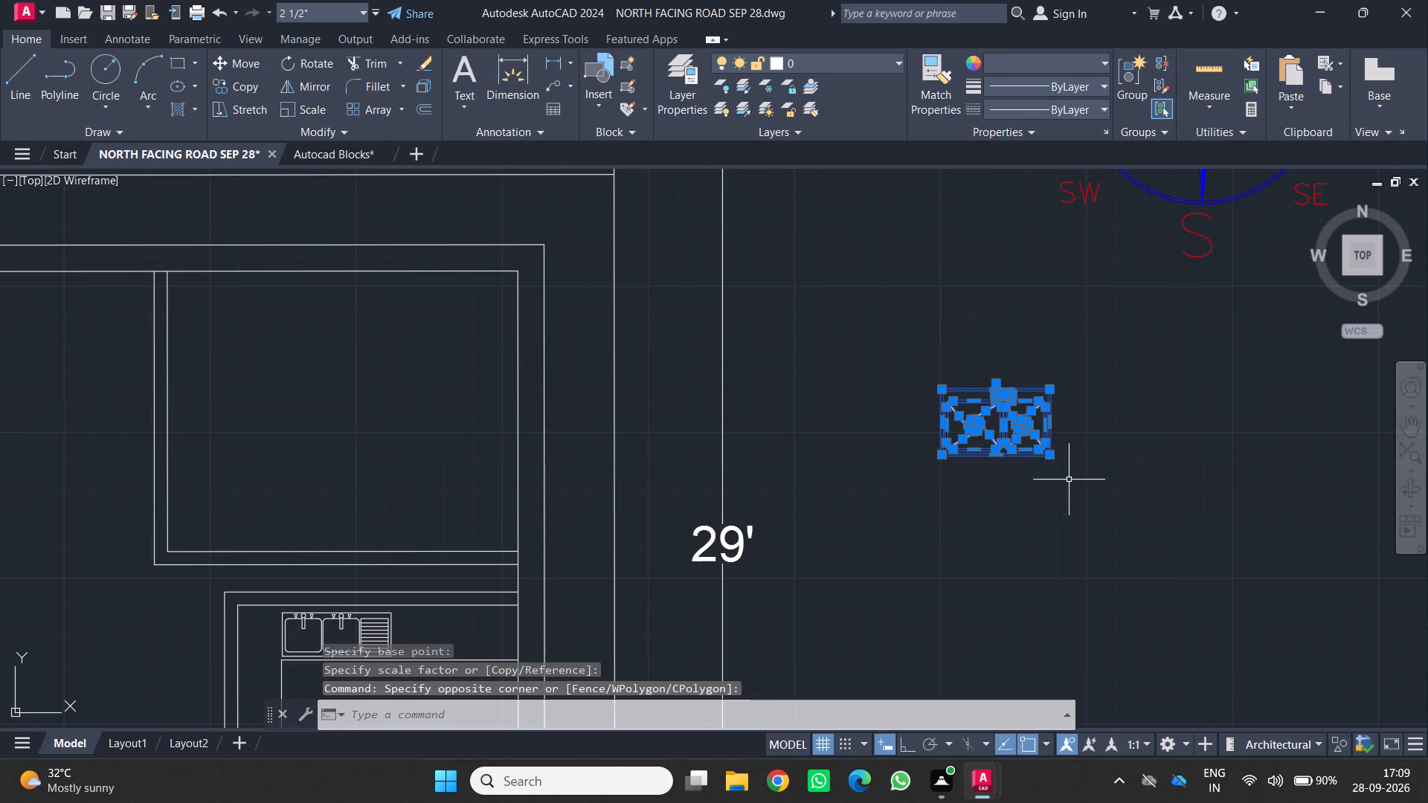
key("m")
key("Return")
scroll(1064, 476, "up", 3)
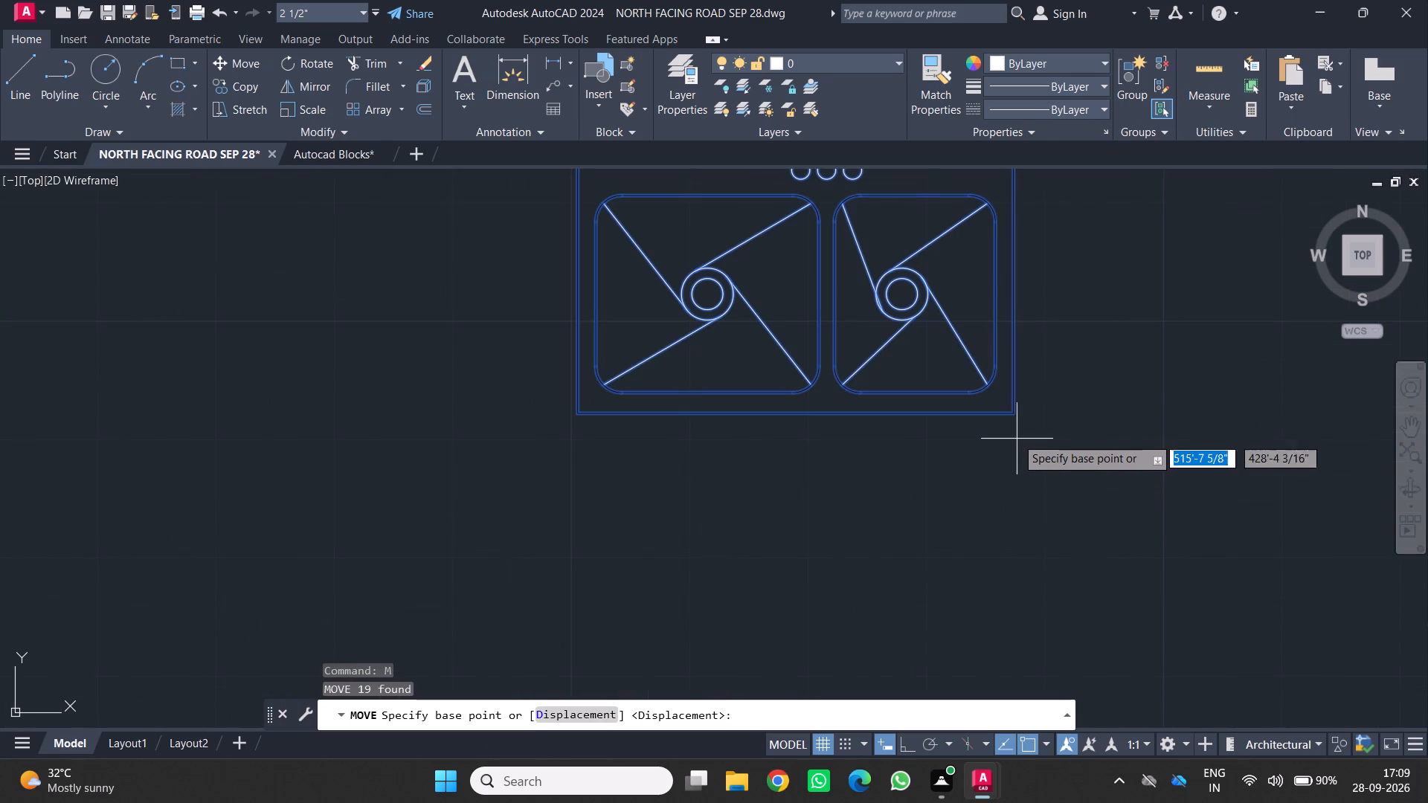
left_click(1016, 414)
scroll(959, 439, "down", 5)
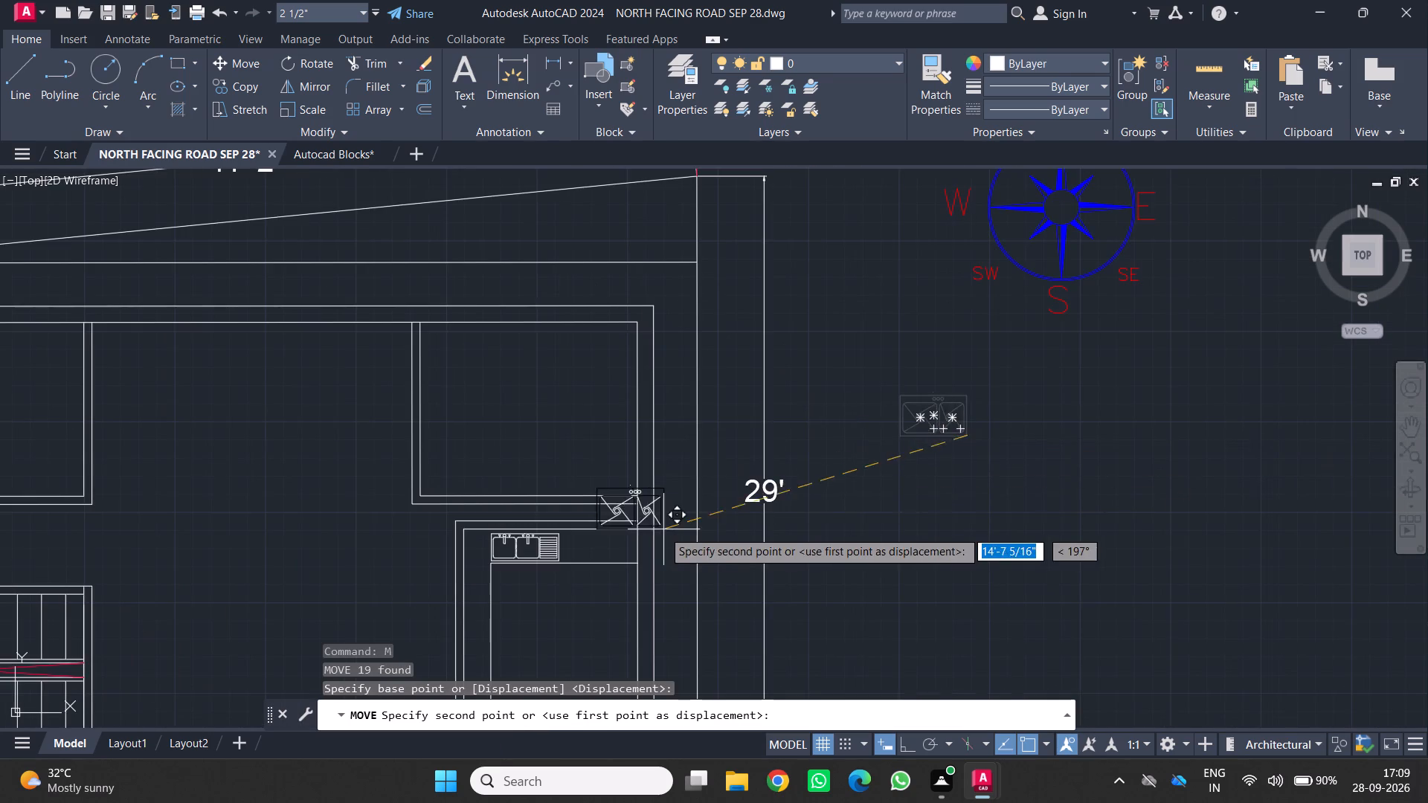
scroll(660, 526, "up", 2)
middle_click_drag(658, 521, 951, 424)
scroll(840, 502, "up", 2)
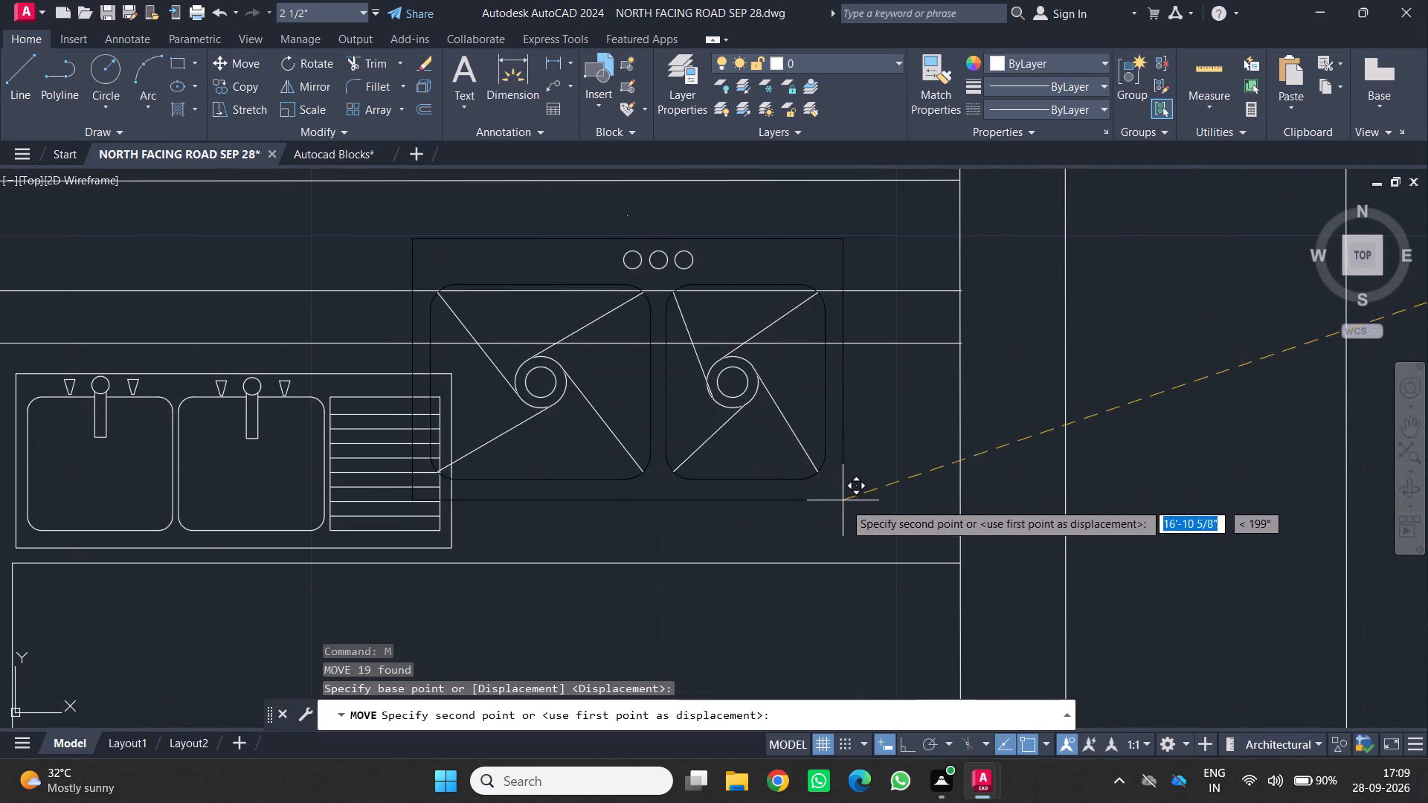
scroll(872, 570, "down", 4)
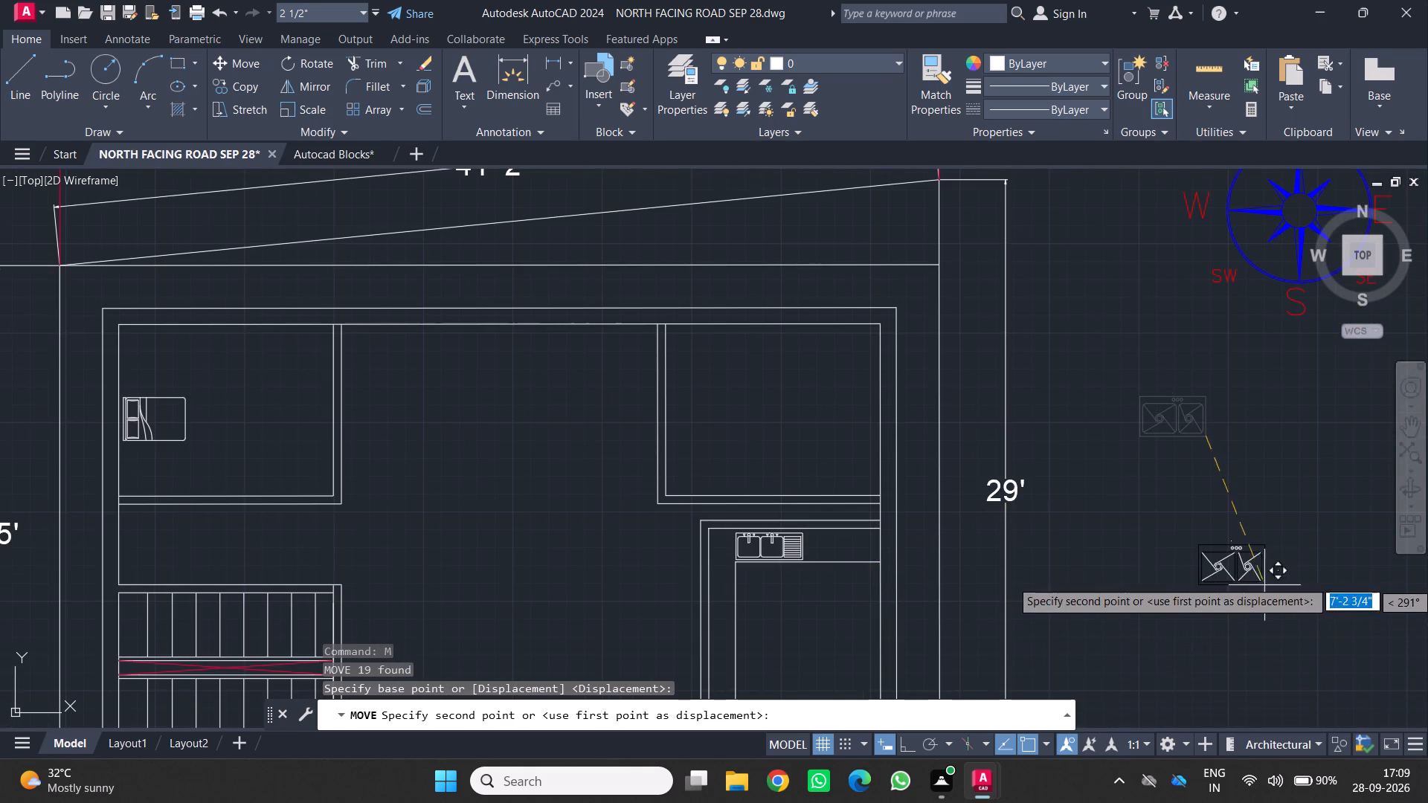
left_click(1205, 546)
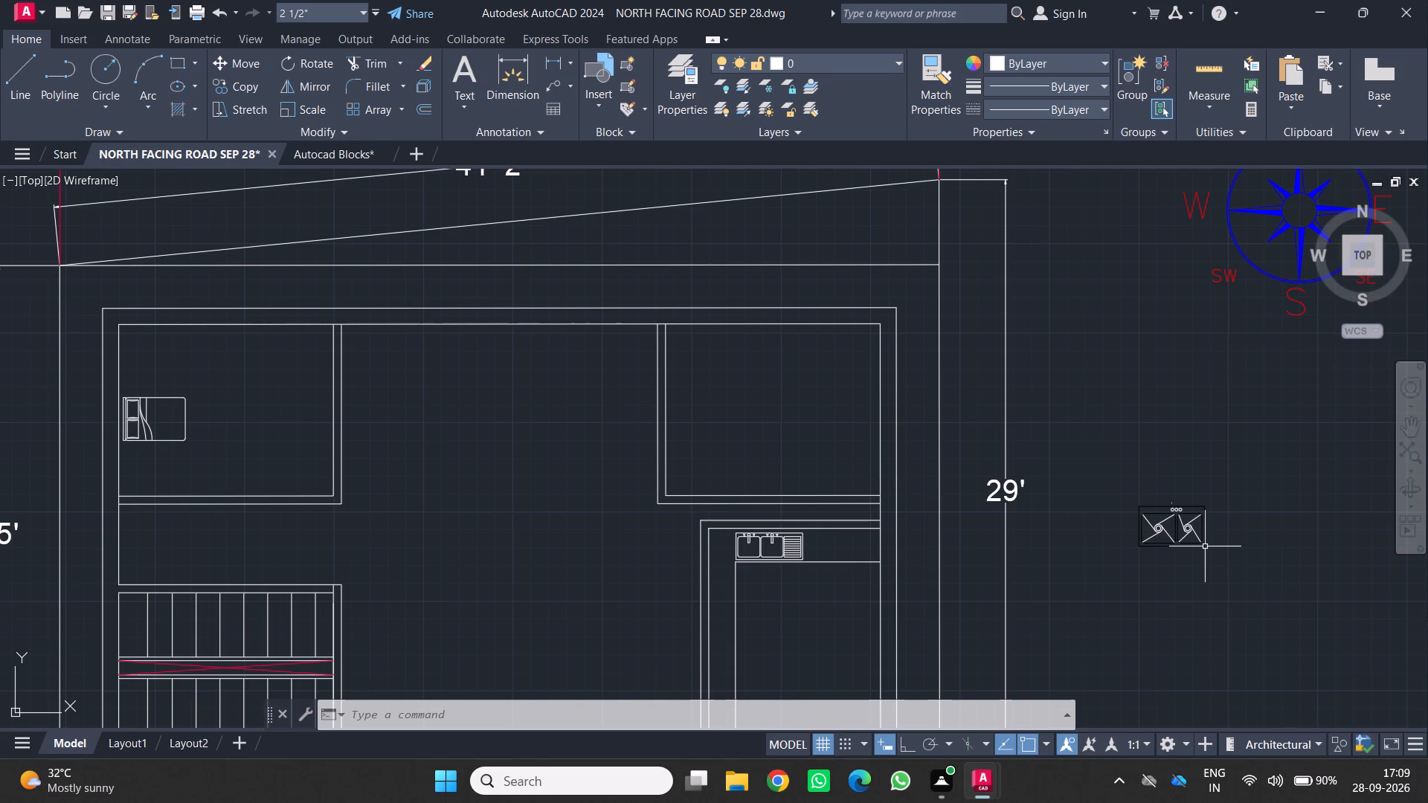
Scale the hob down by eye to about two thirds of its size from its southeast corner to suit the counter depth.
scroll(1215, 561, "down", 1)
middle_click_drag(1198, 552, 1012, 447)
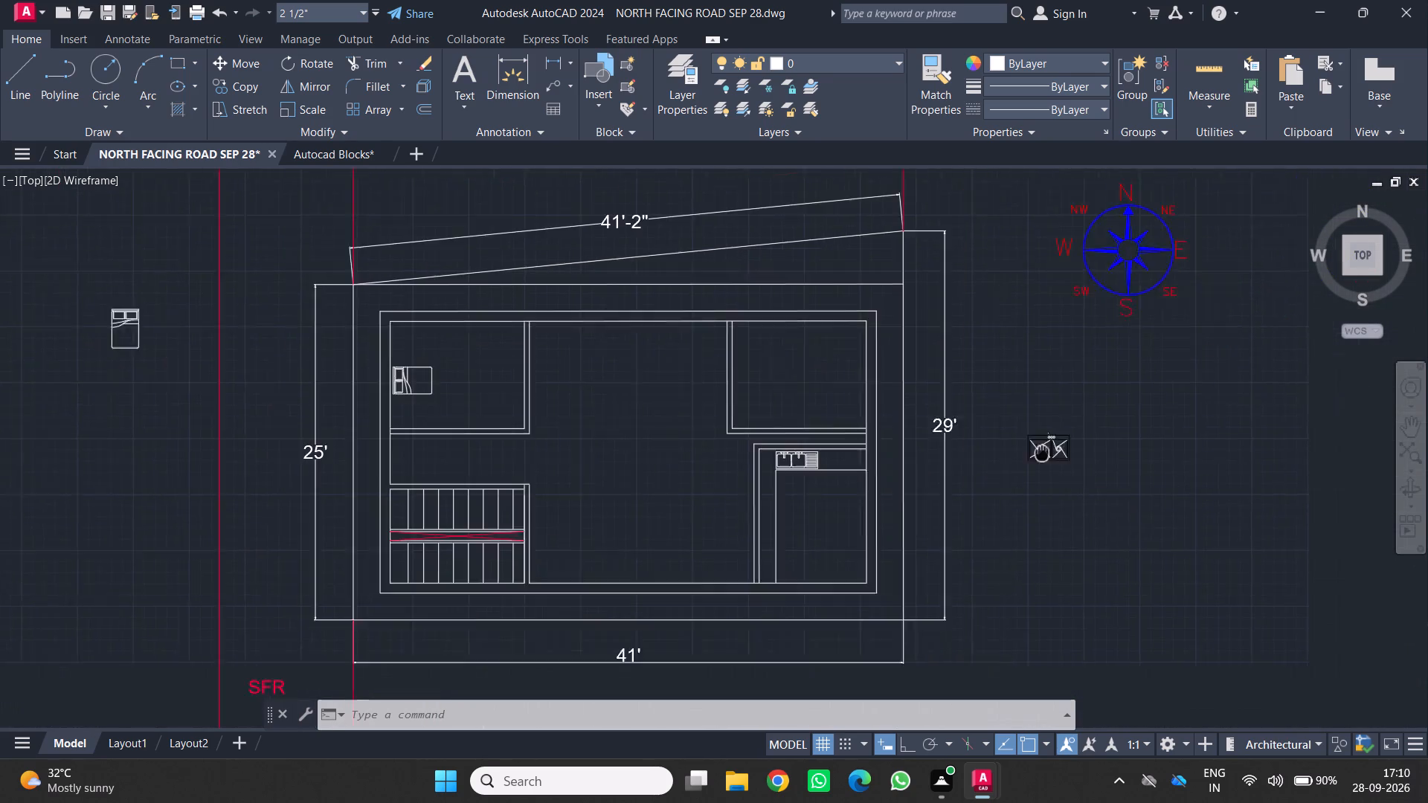
middle_click_drag(1012, 447, 971, 446)
middle_click(969, 446)
scroll(968, 445, "up", 2)
left_click(849, 346)
left_click(1015, 476)
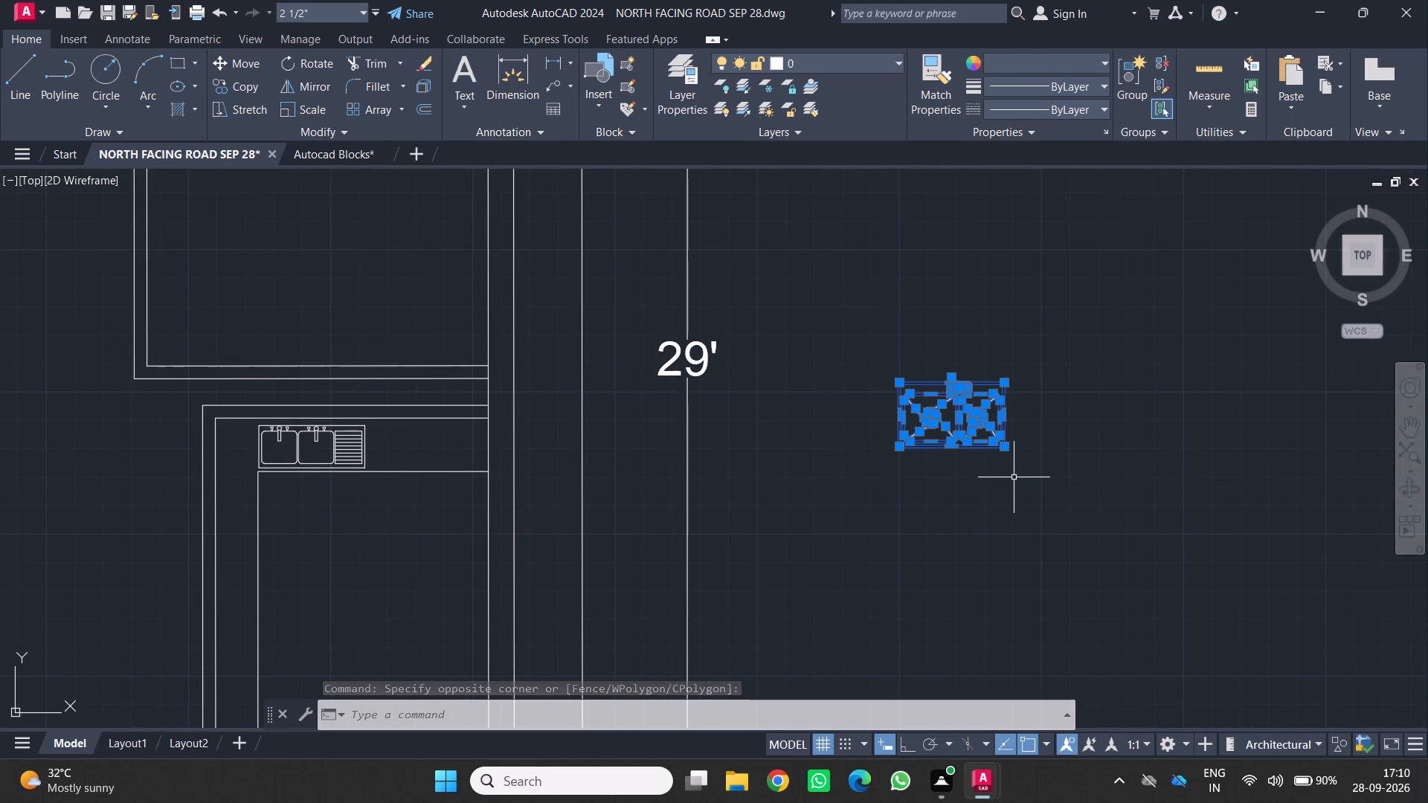
type("SC")
key("Return")
scroll(1011, 479, "up", 1)
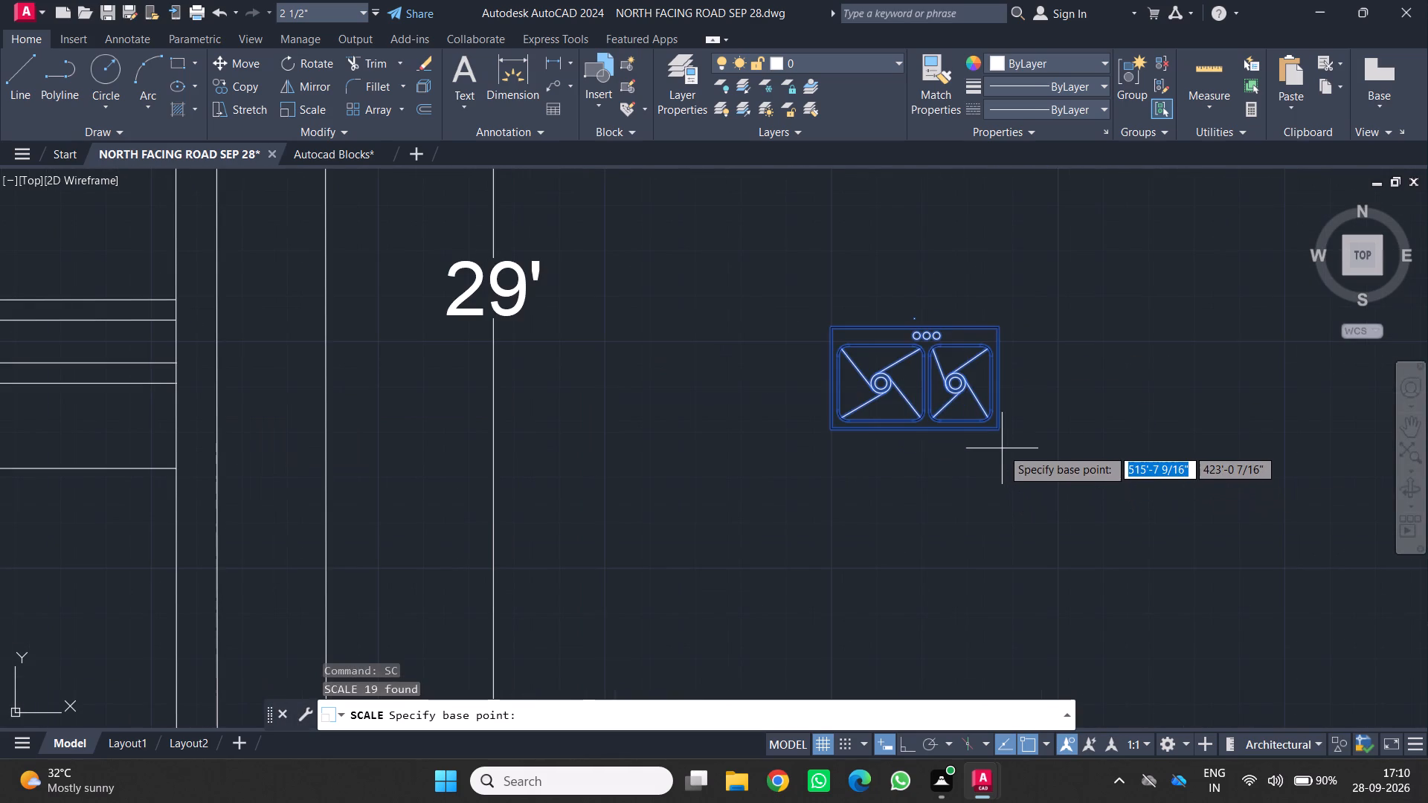
left_click(1003, 438)
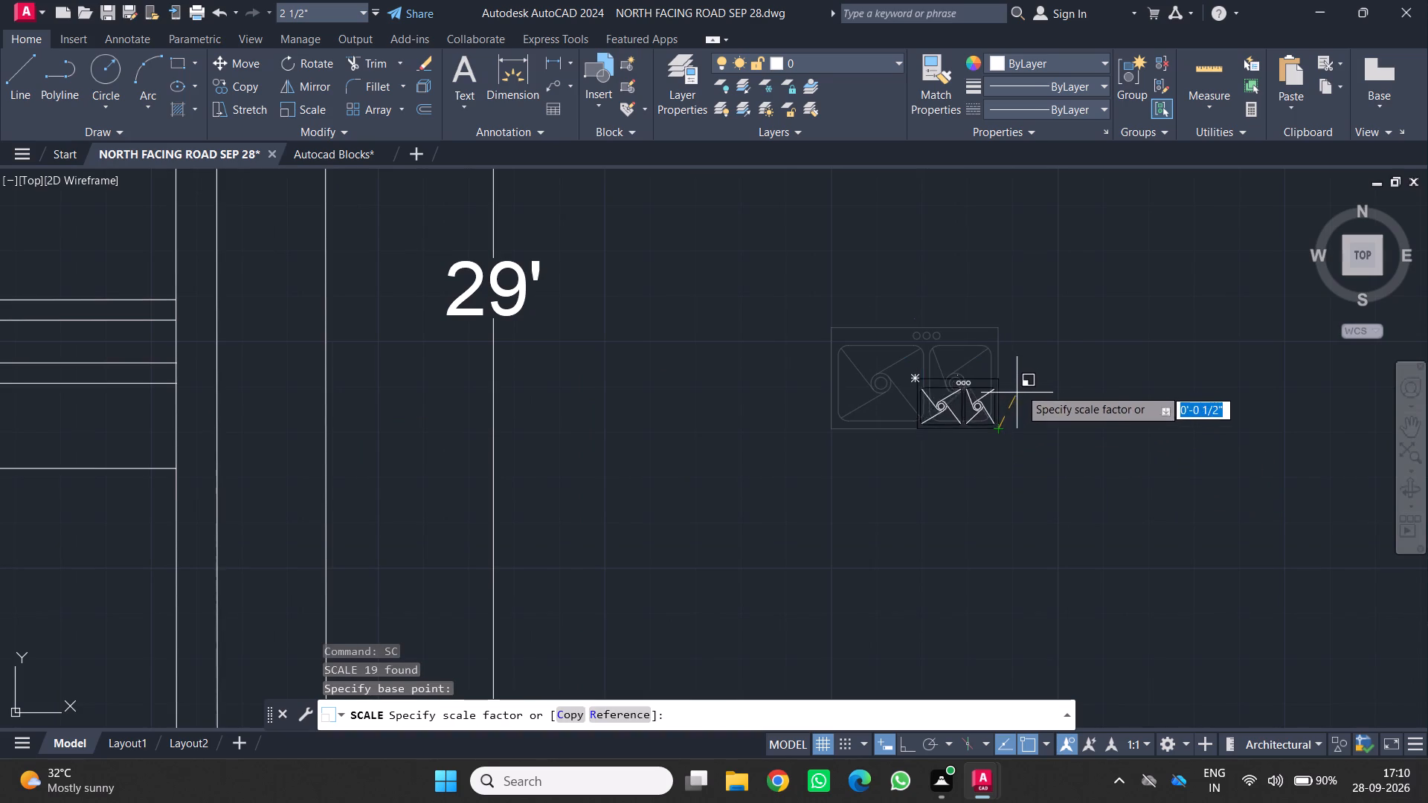
left_click(1022, 381)
Move the hob by its southeast corner onto the kitchen's north counter strip, east of the sink and near the east wall.
left_click(873, 329)
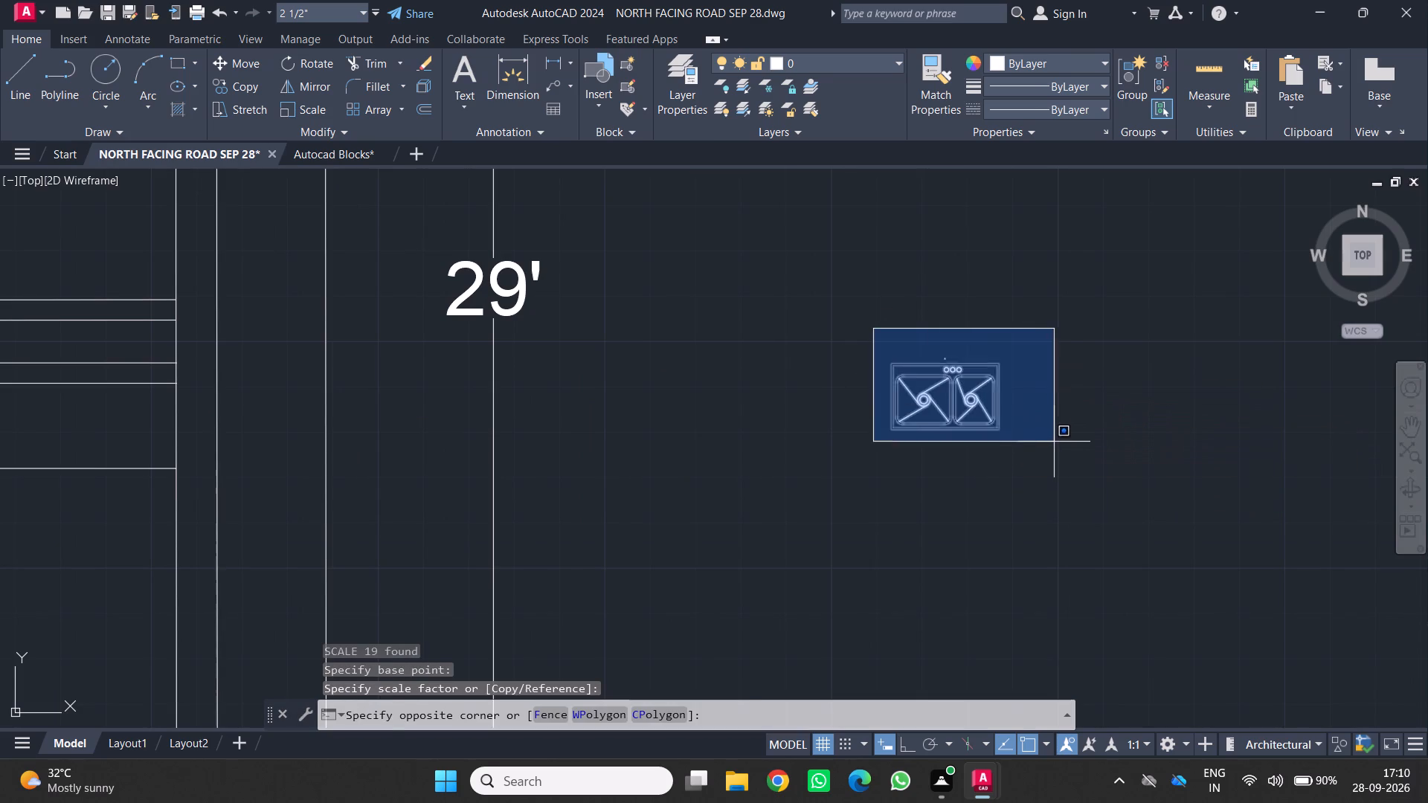
left_click(1054, 442)
key("m")
key("Return")
scroll(1019, 428, "up", 4)
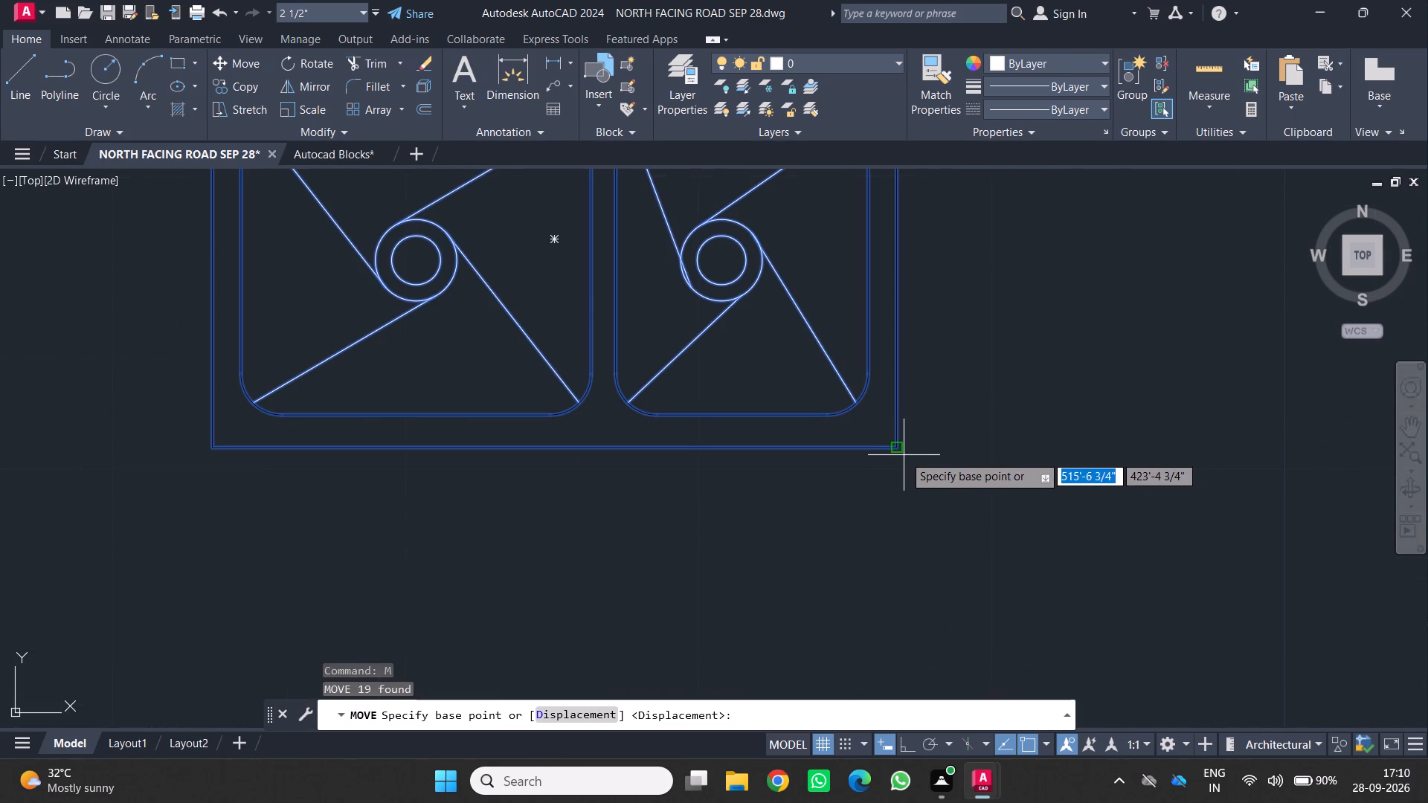
left_click(904, 455)
scroll(855, 515, "down", 3)
scroll(776, 499, "down", 2)
middle_click_drag(776, 499, 1087, 477)
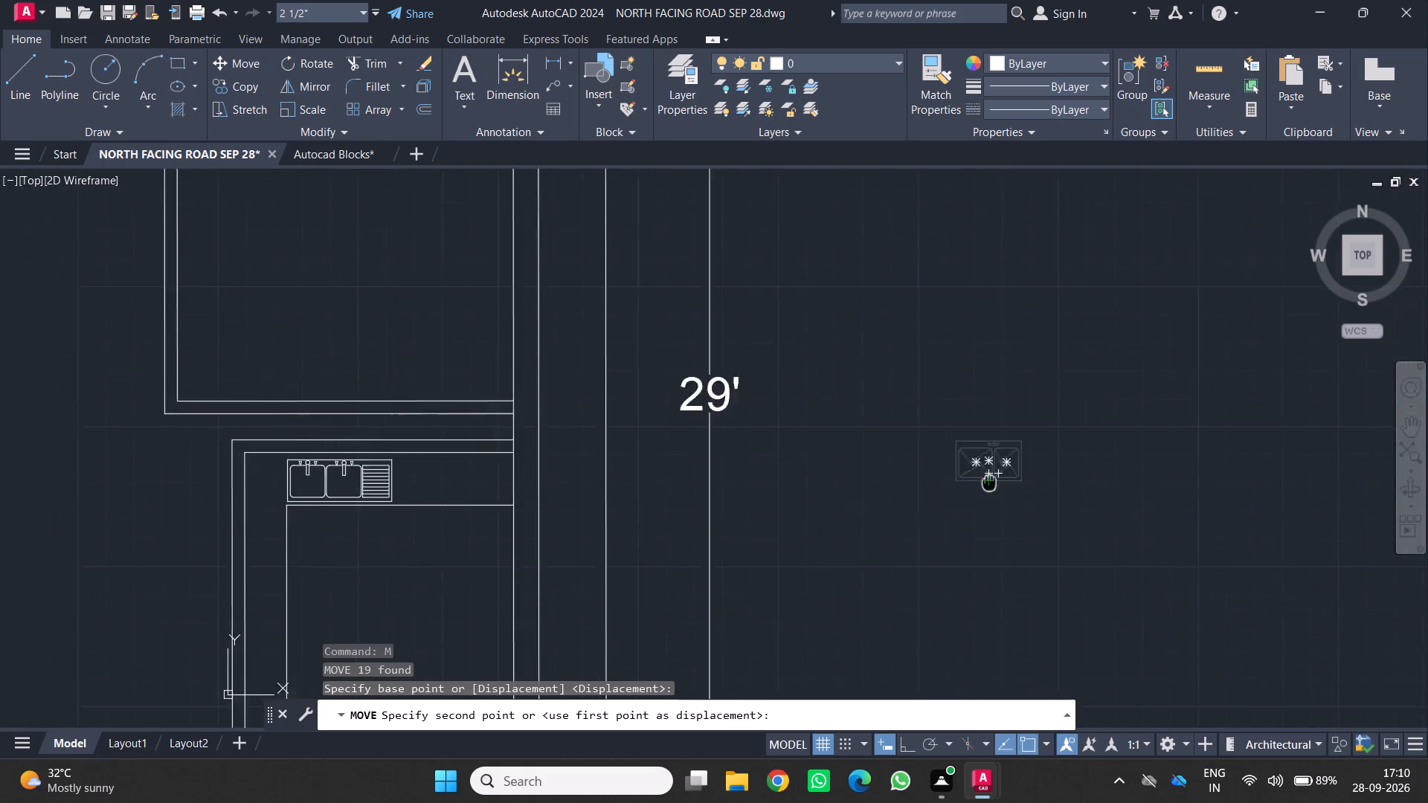
middle_click_drag(1087, 477, 1141, 479)
scroll(498, 538, "up", 2)
scroll(686, 517, "up", 2)
scroll(907, 436, "down", 2)
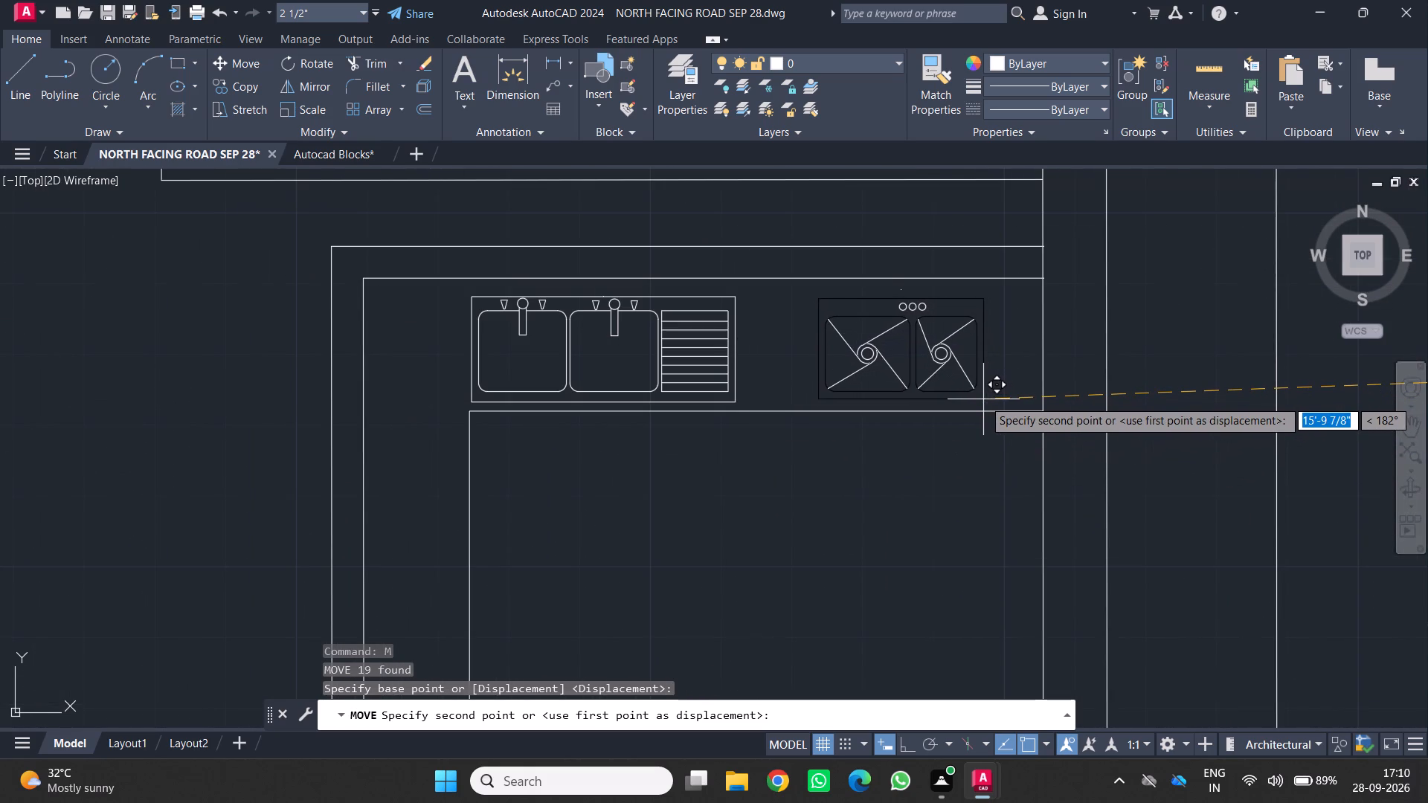
left_click(983, 399)
Select the outer line of the northeast room's west wall and enter a distance of 5'.
scroll(945, 484, "down", 4)
middle_click_drag(926, 497, 902, 489)
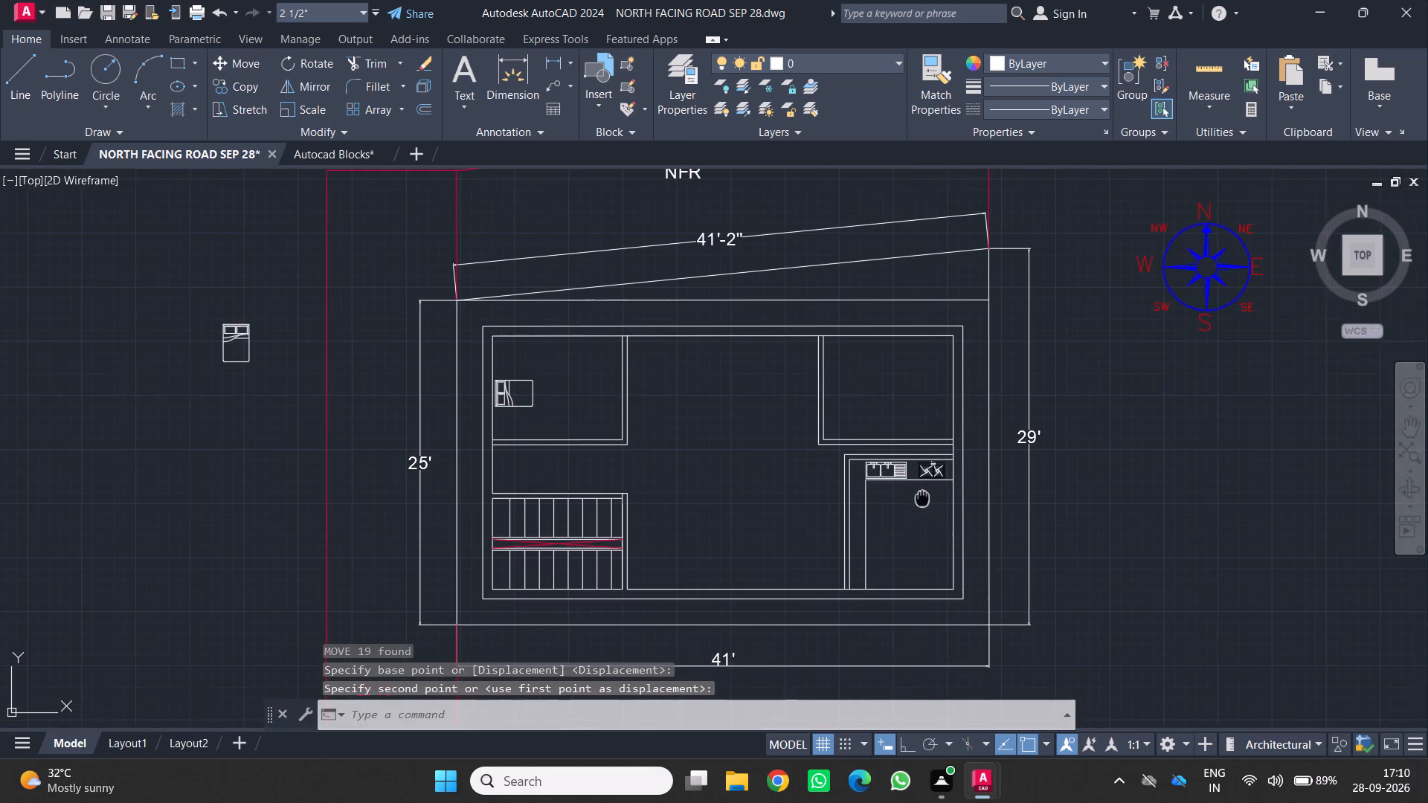
middle_click_drag(902, 489, 695, 427)
scroll(701, 430, "down", 1)
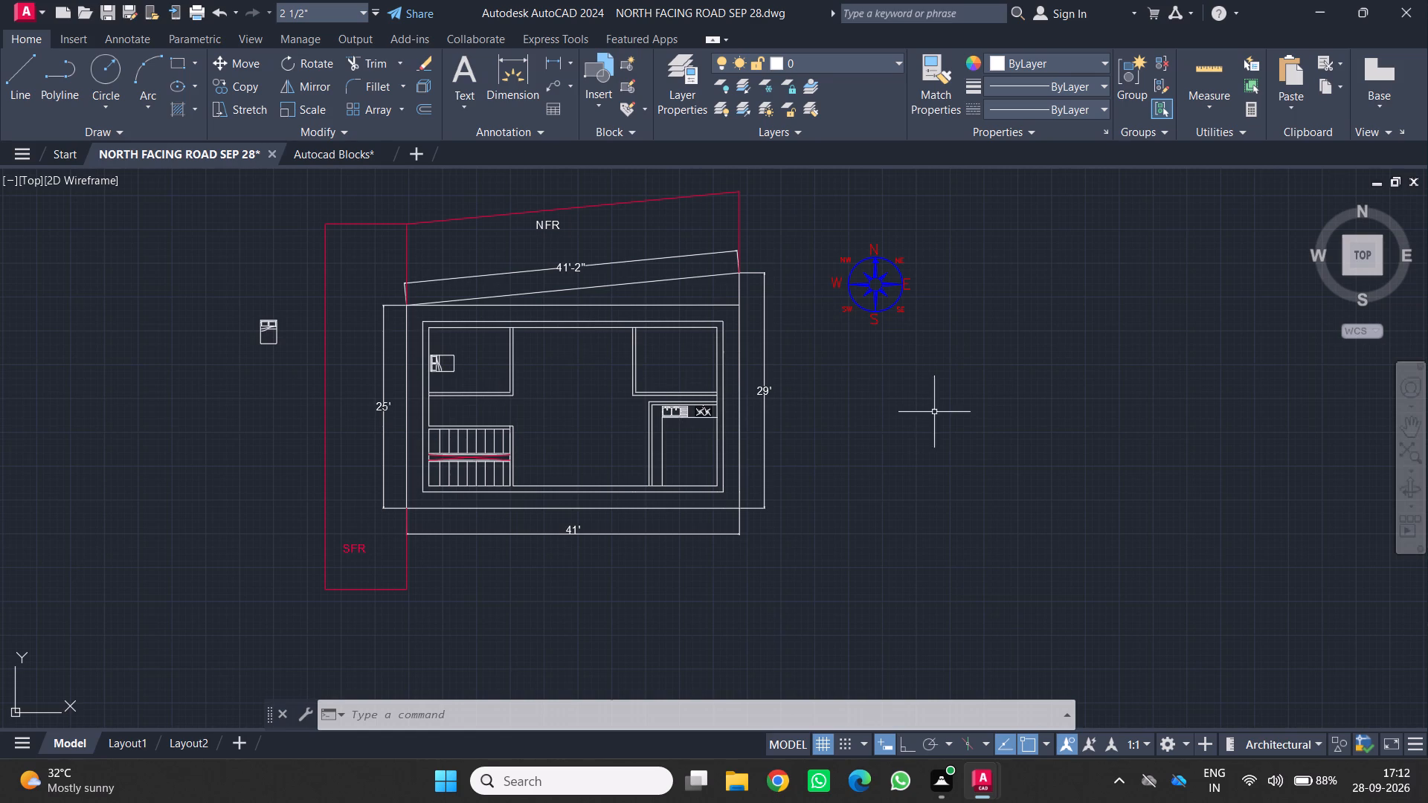
scroll(602, 351, "up", 1)
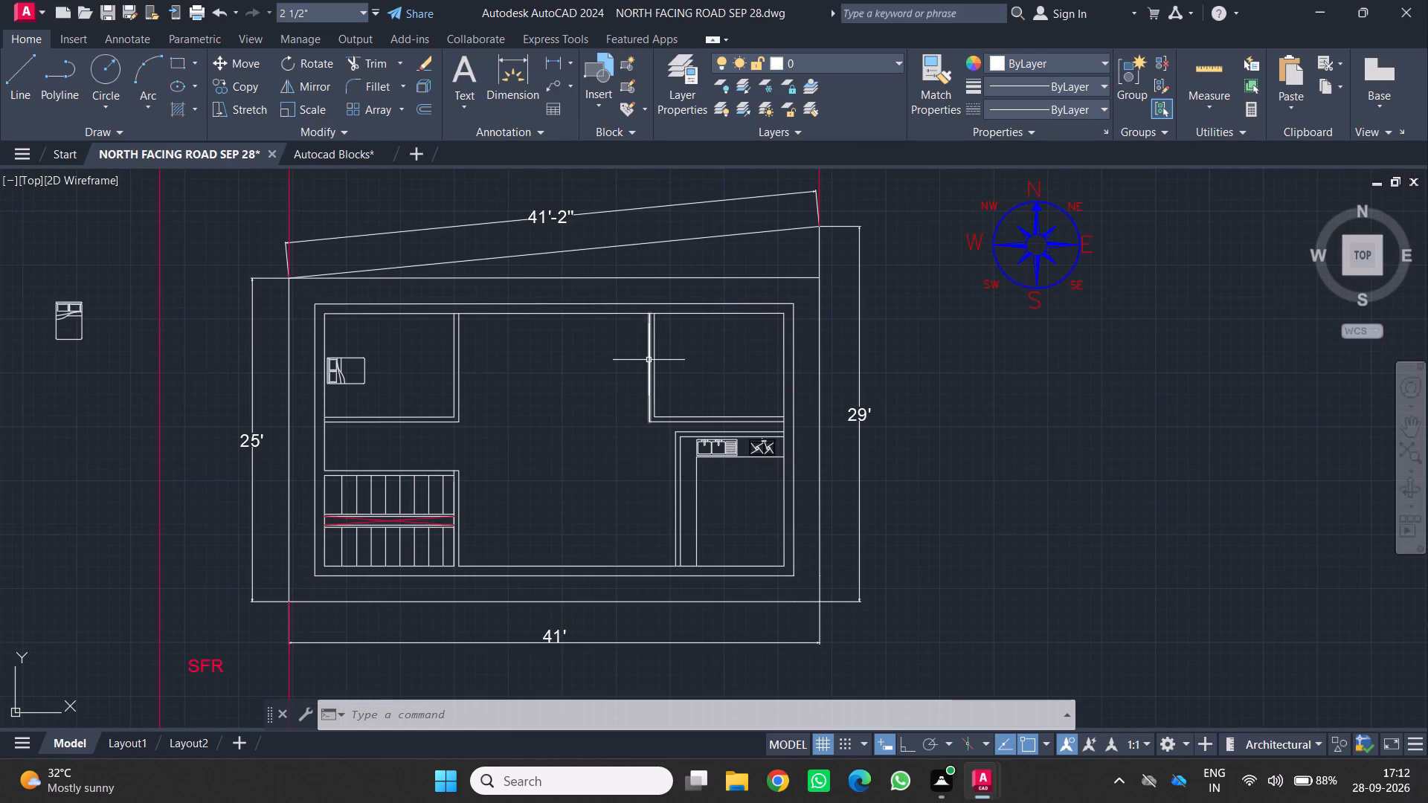
left_click(649, 361)
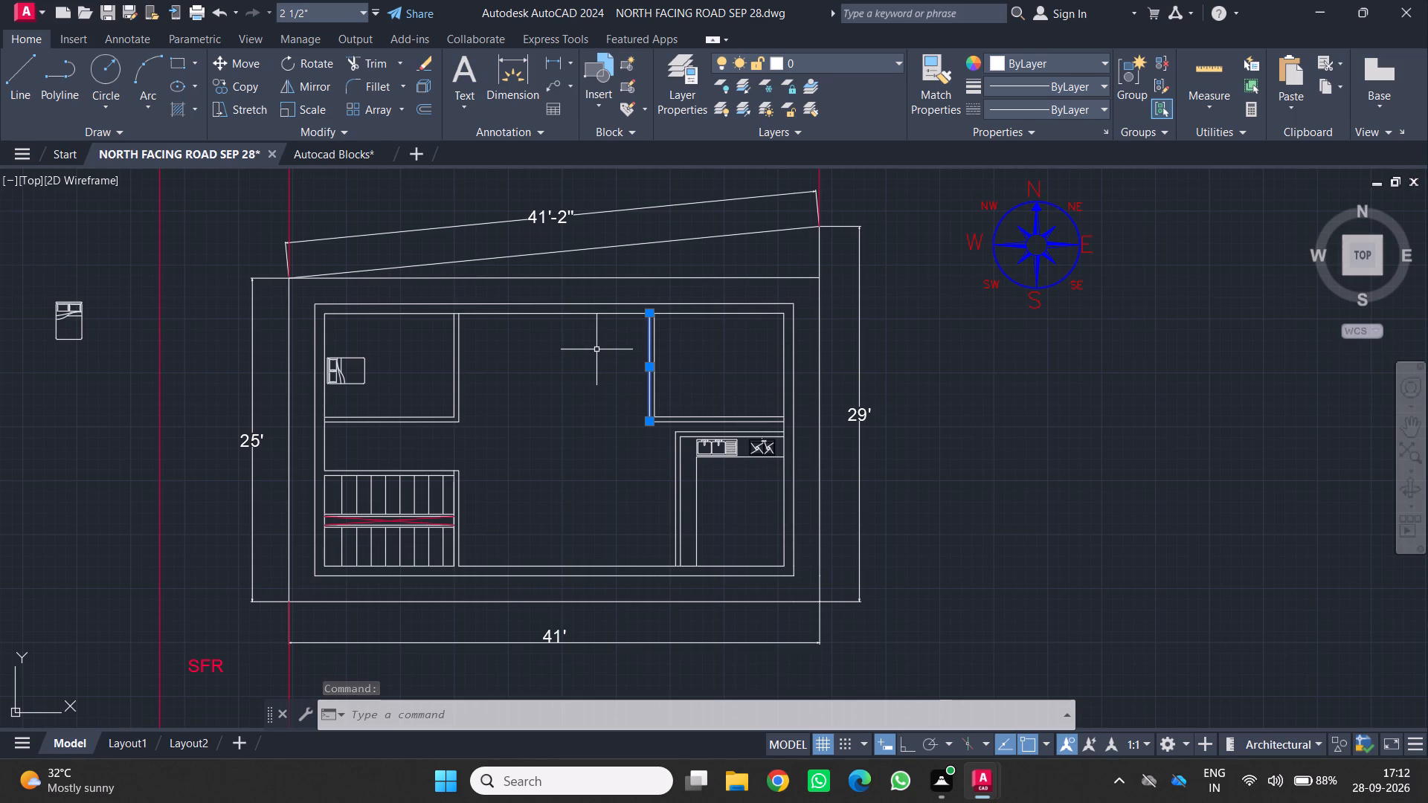
key("5")
key("apostrophe")
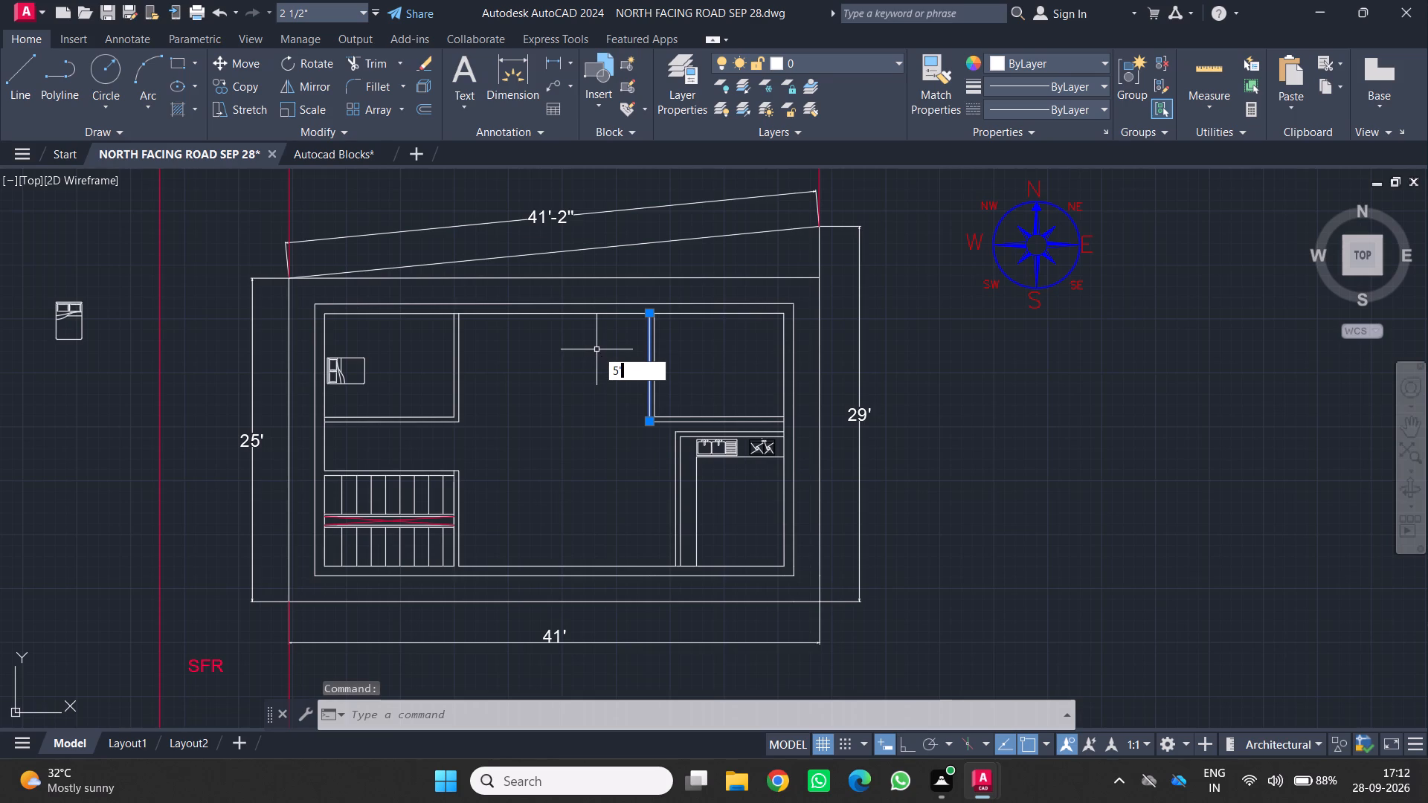
key("Return")
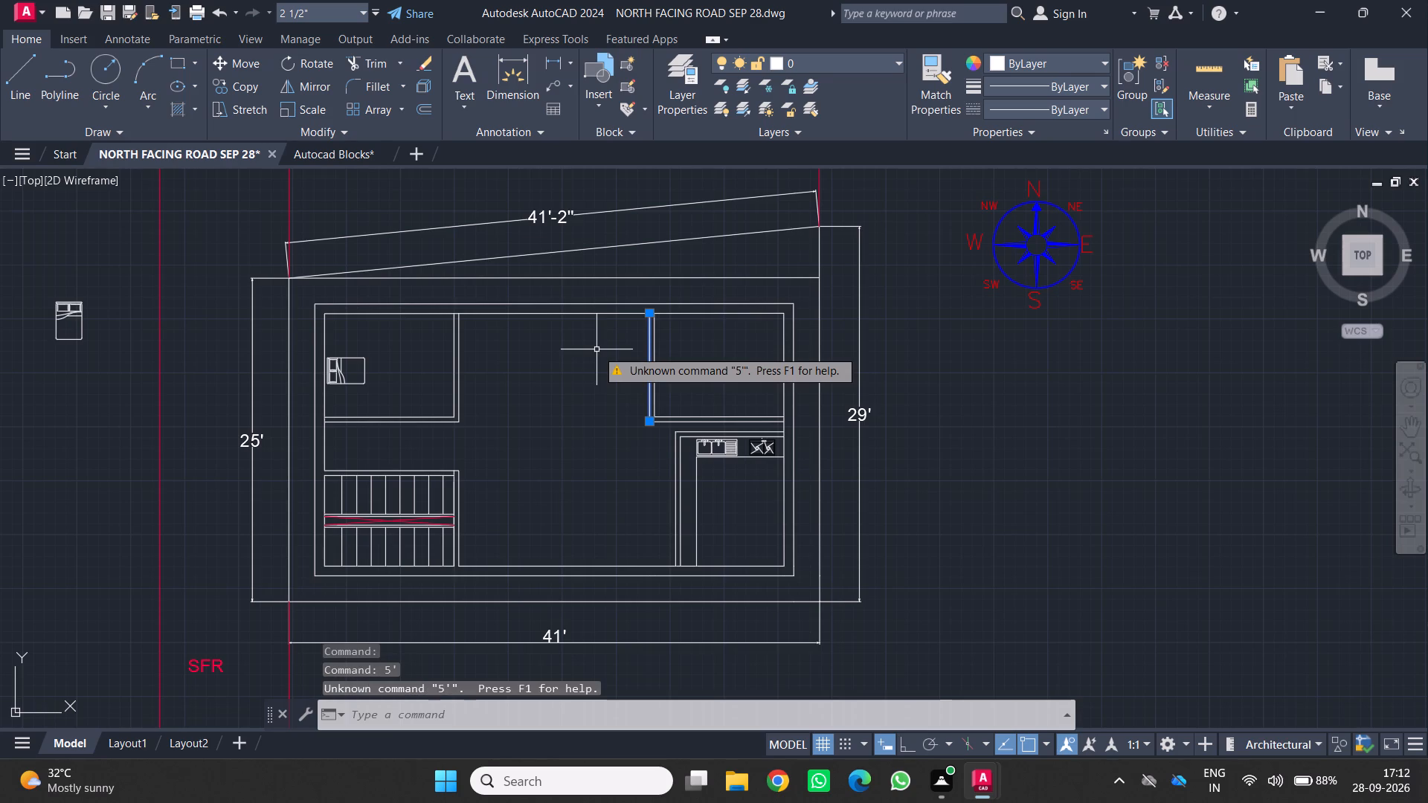
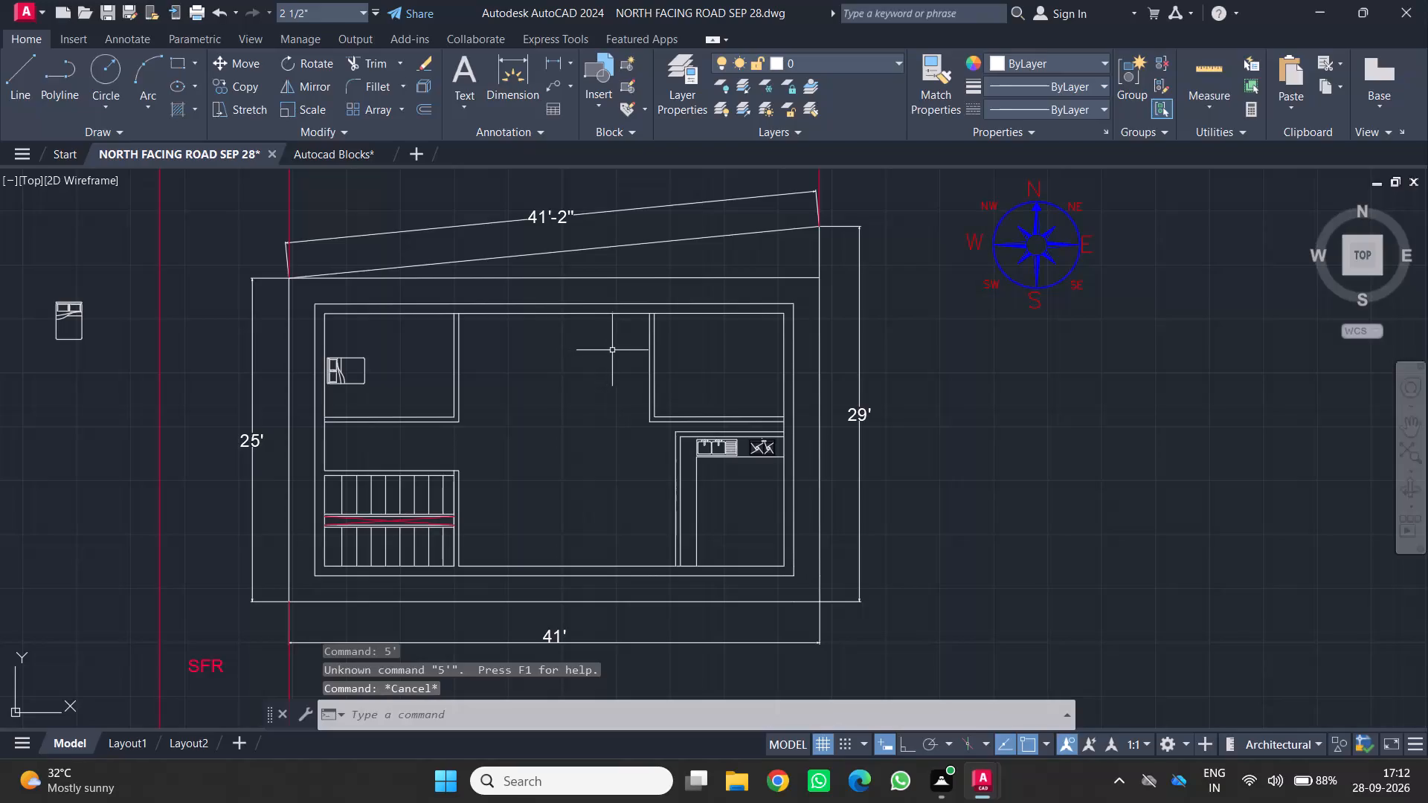
Offset the outer west wall line of the northeast room 5' to the west.
scroll(617, 355, "up", 1)
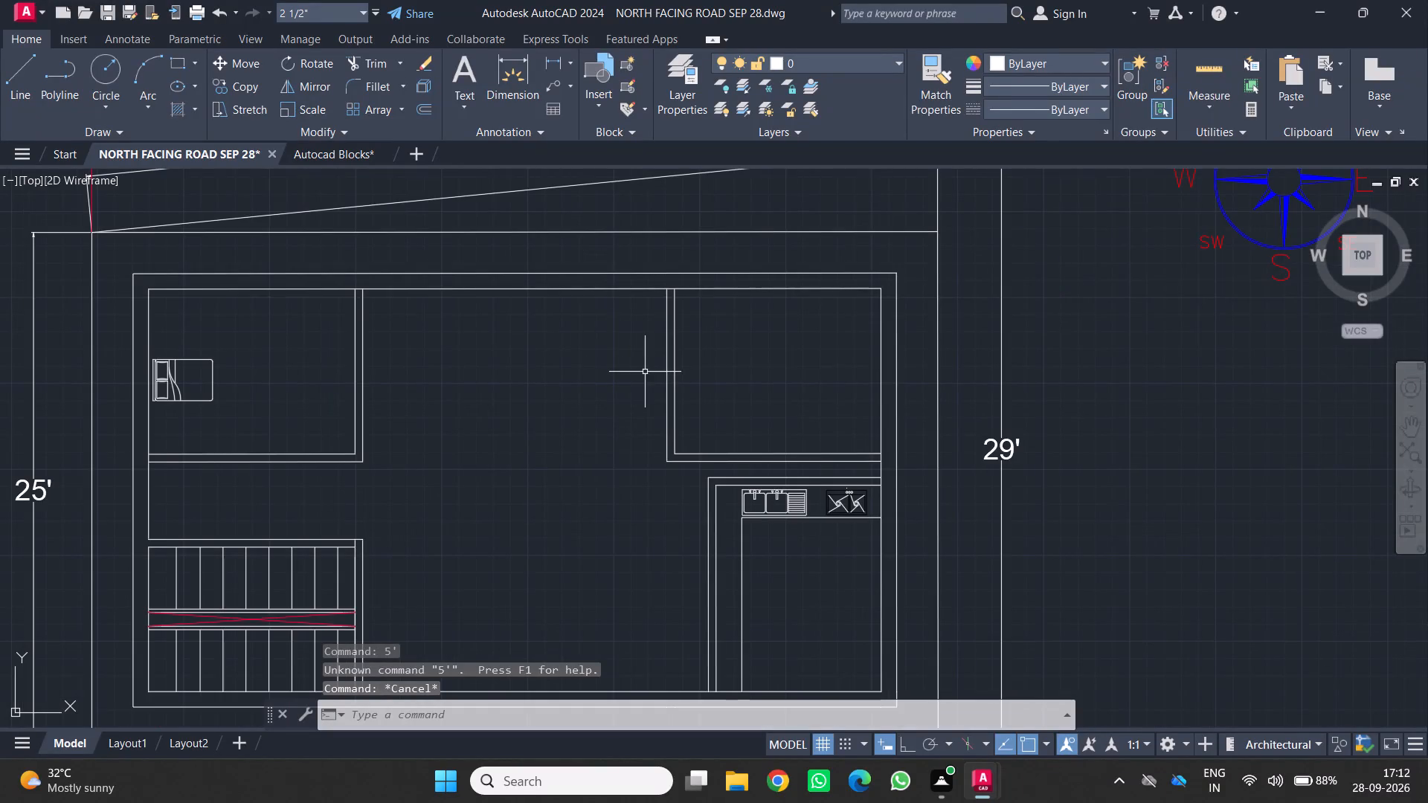
left_click(665, 364)
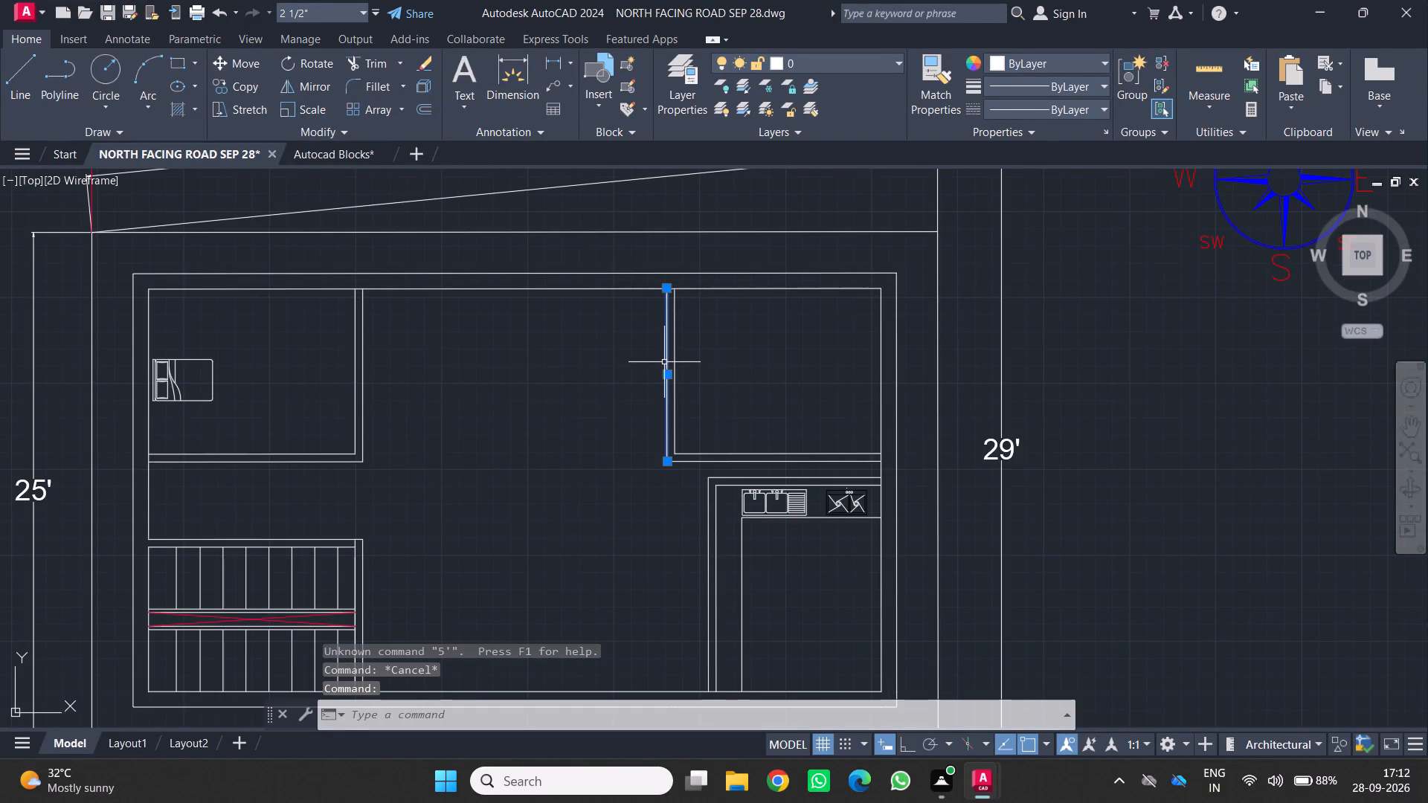
key("o")
key("Return")
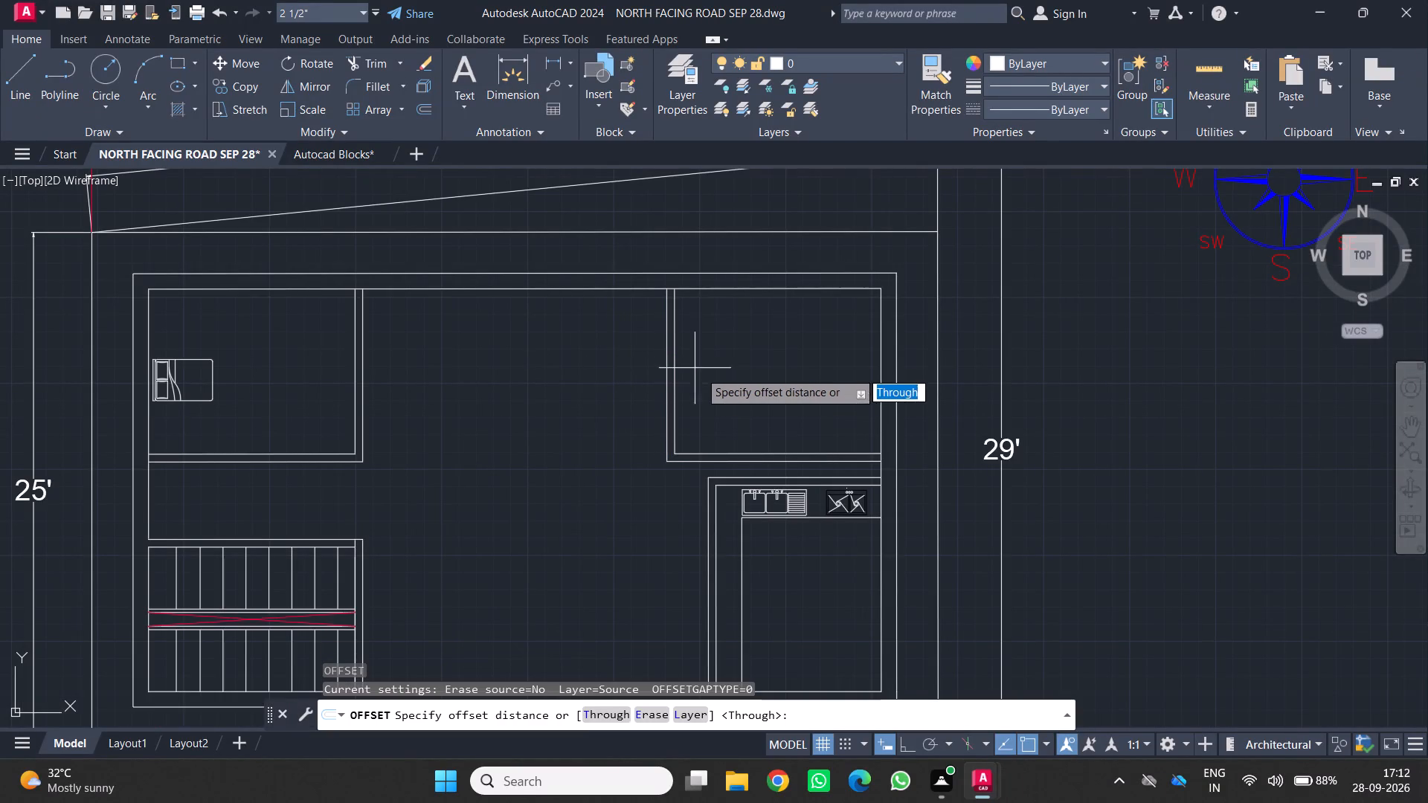
left_click(665, 378)
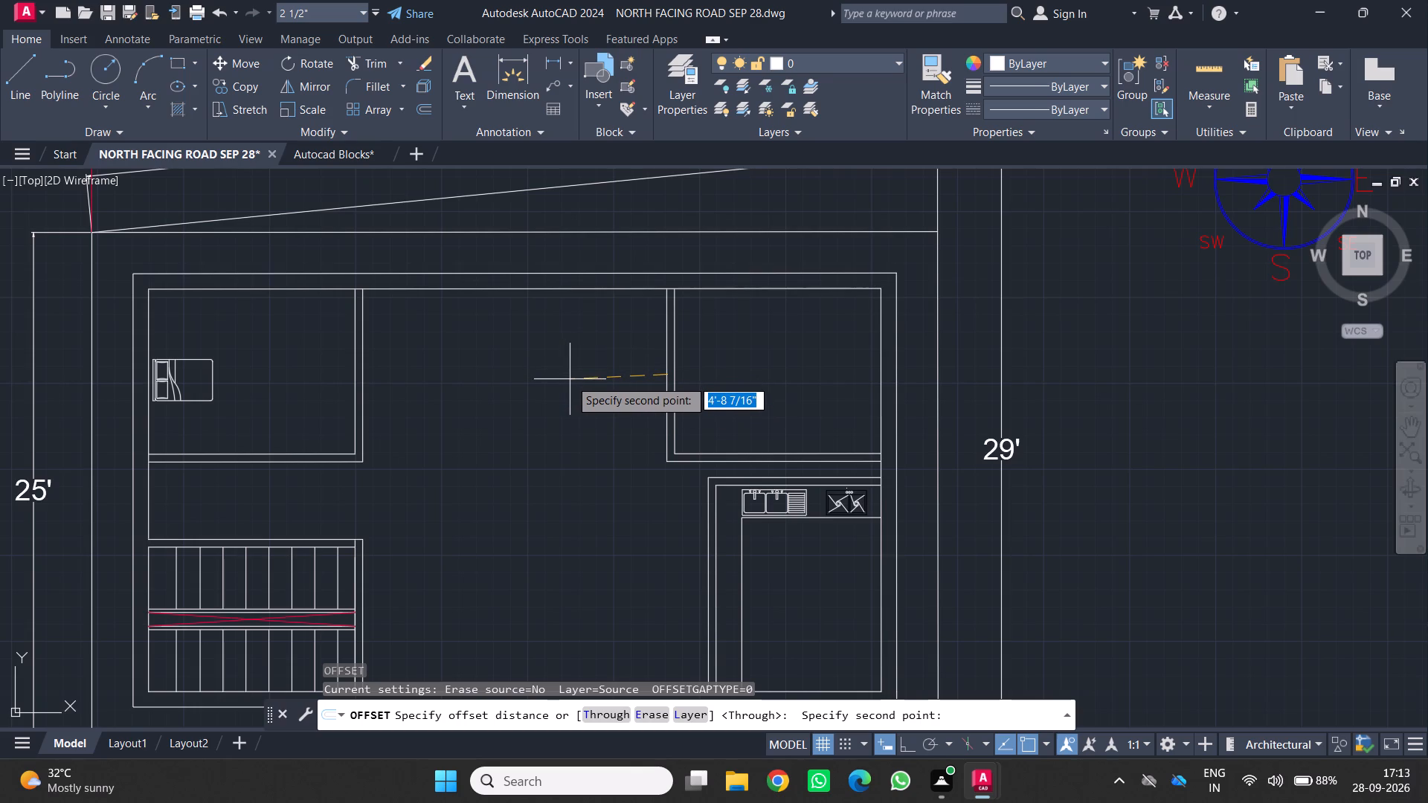
type("5'")
key("Return")
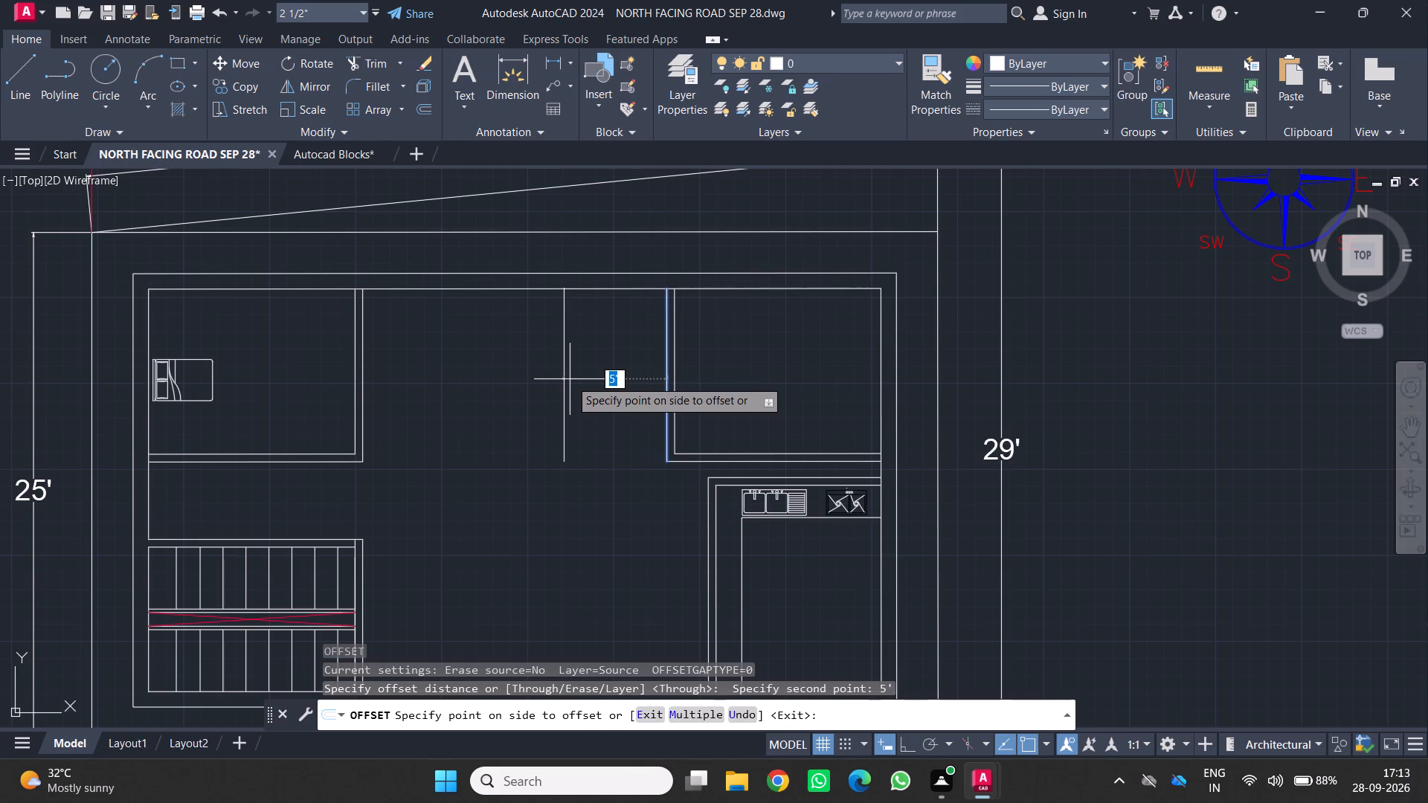
left_click(572, 378)
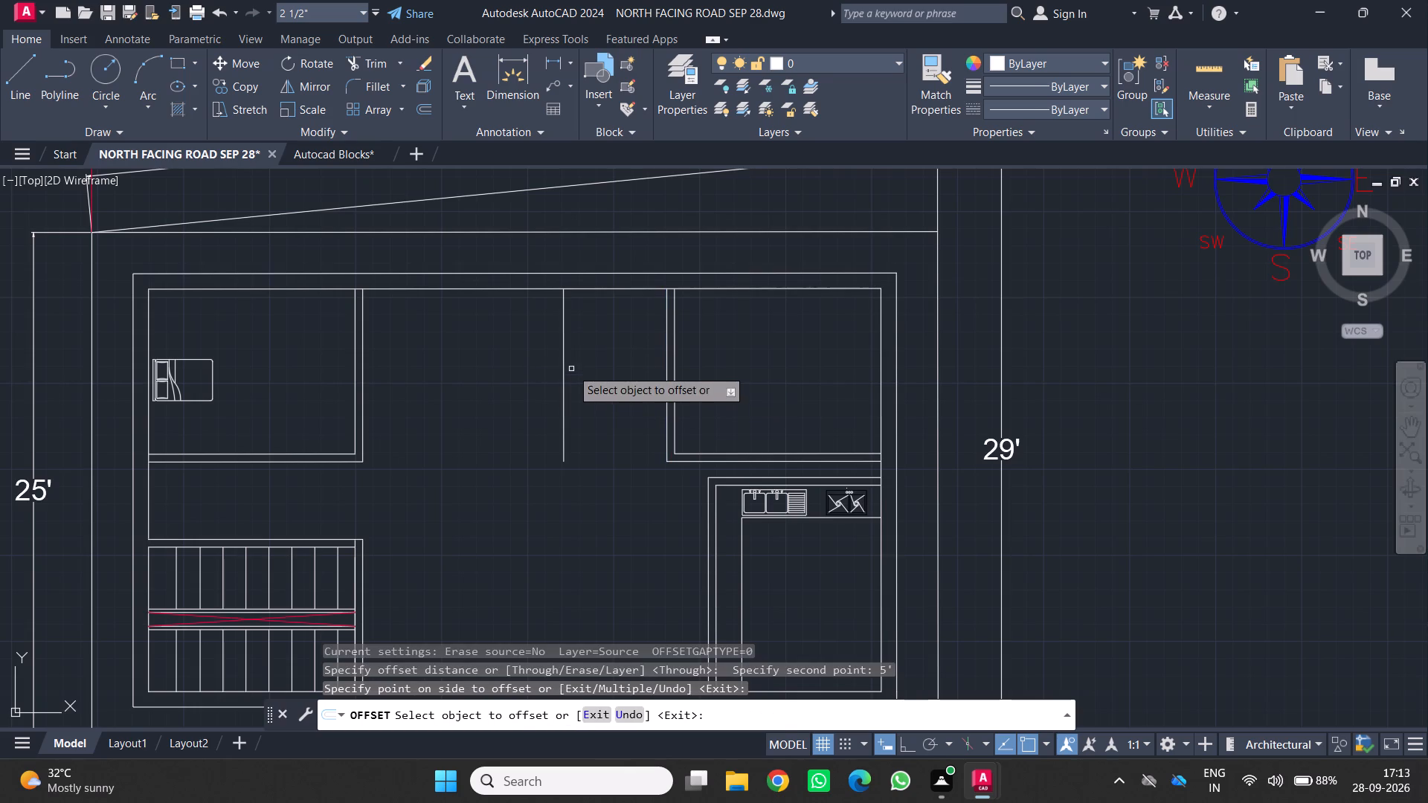
Offset the new vertical line 4.5" to the west to give the partition wall its thickness.
left_click(564, 346)
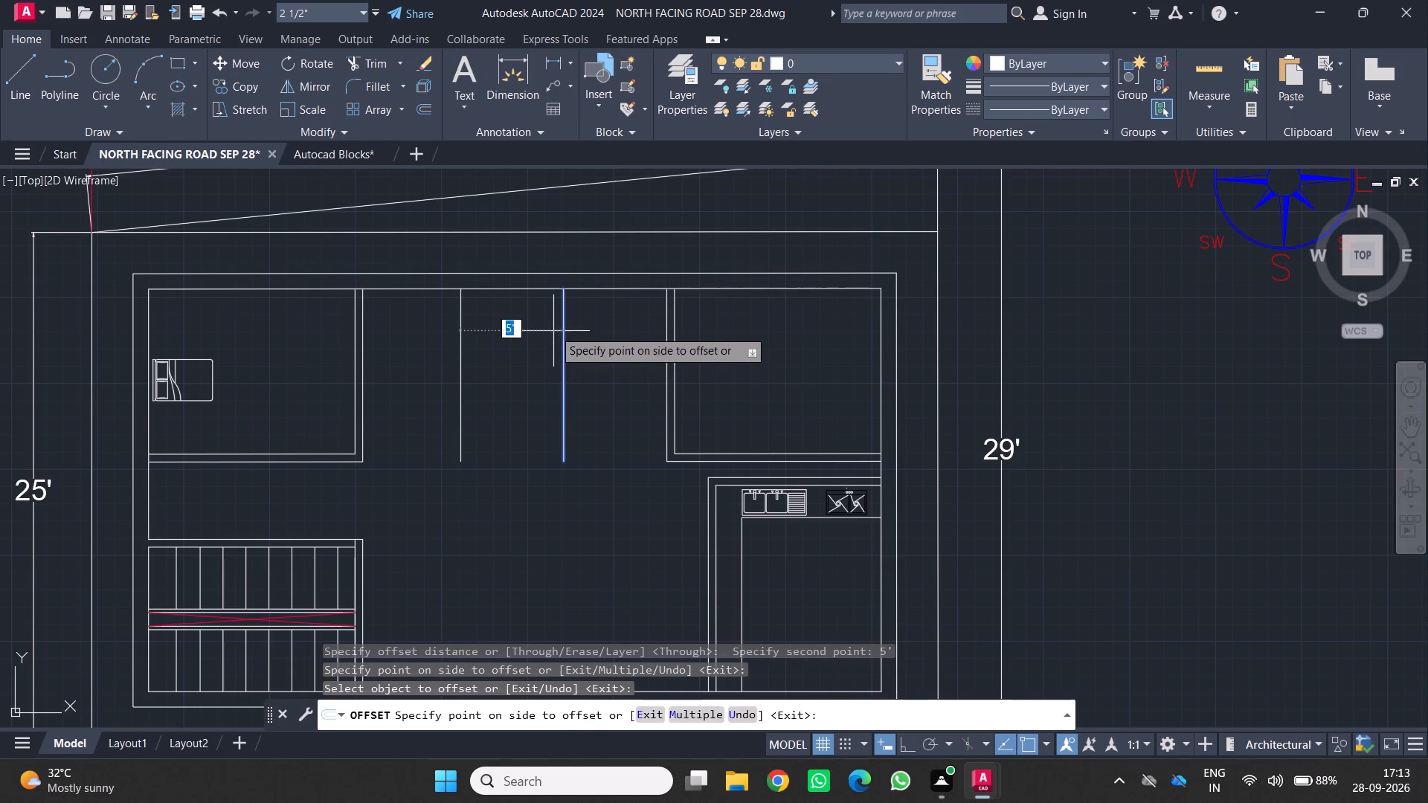
key("4")
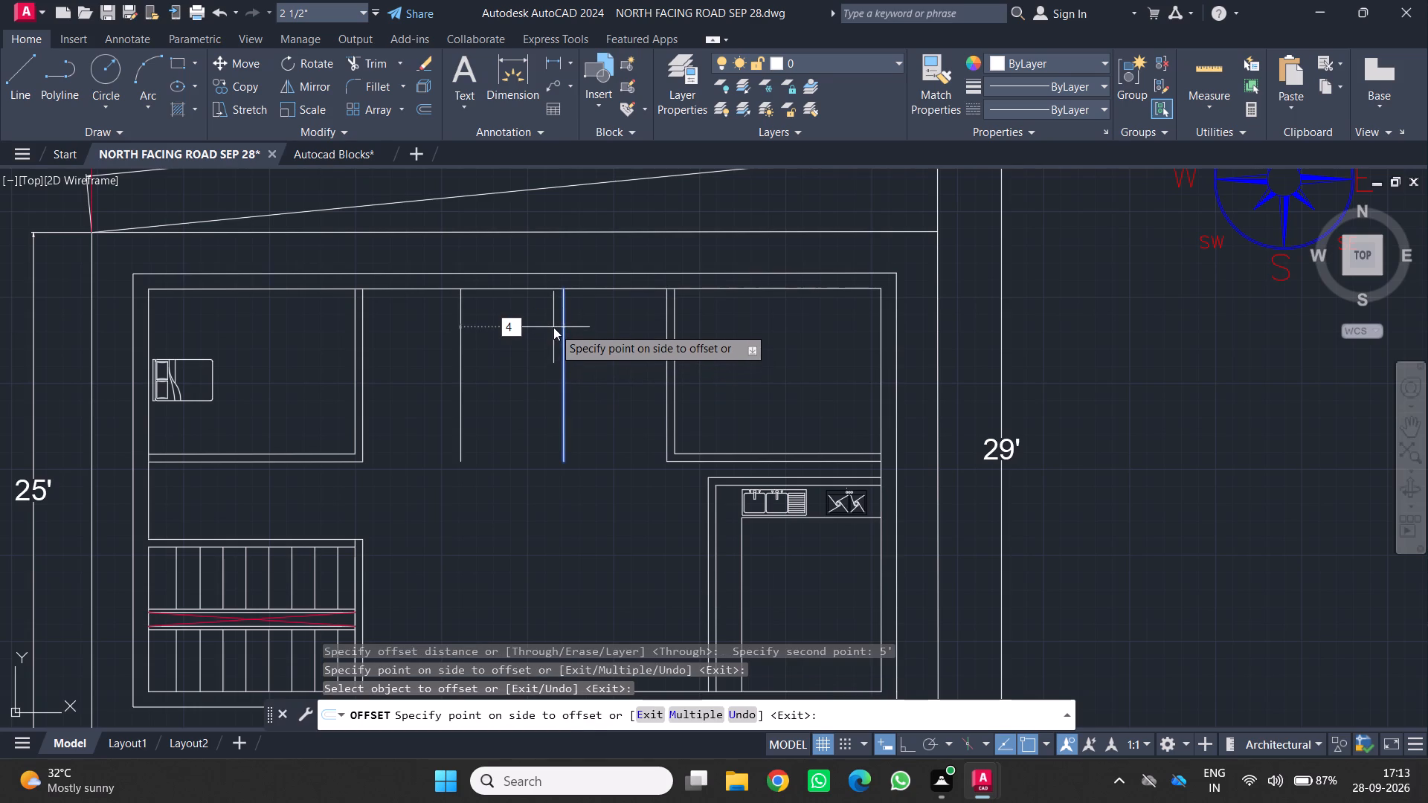
type(".5")
key("Return")
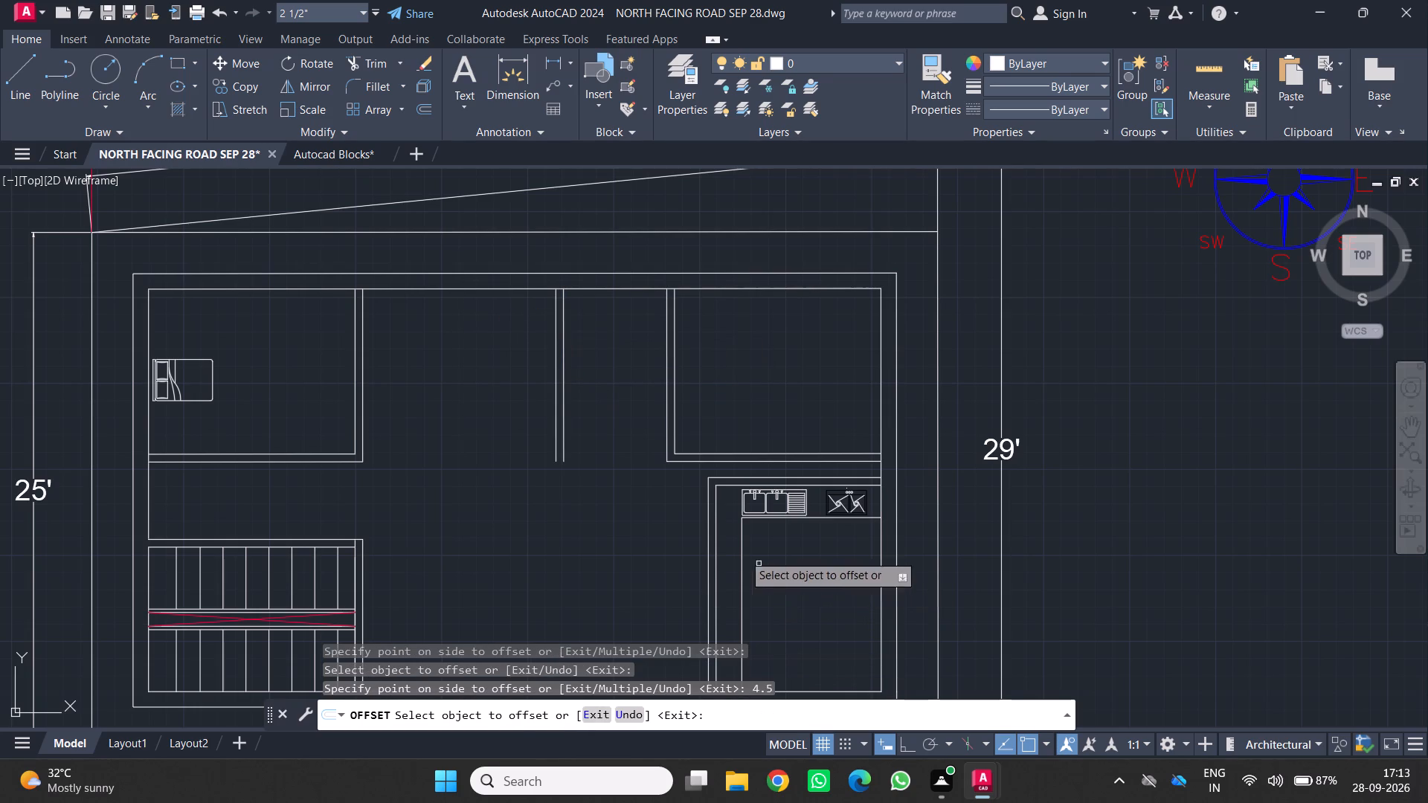
left_click(641, 508)
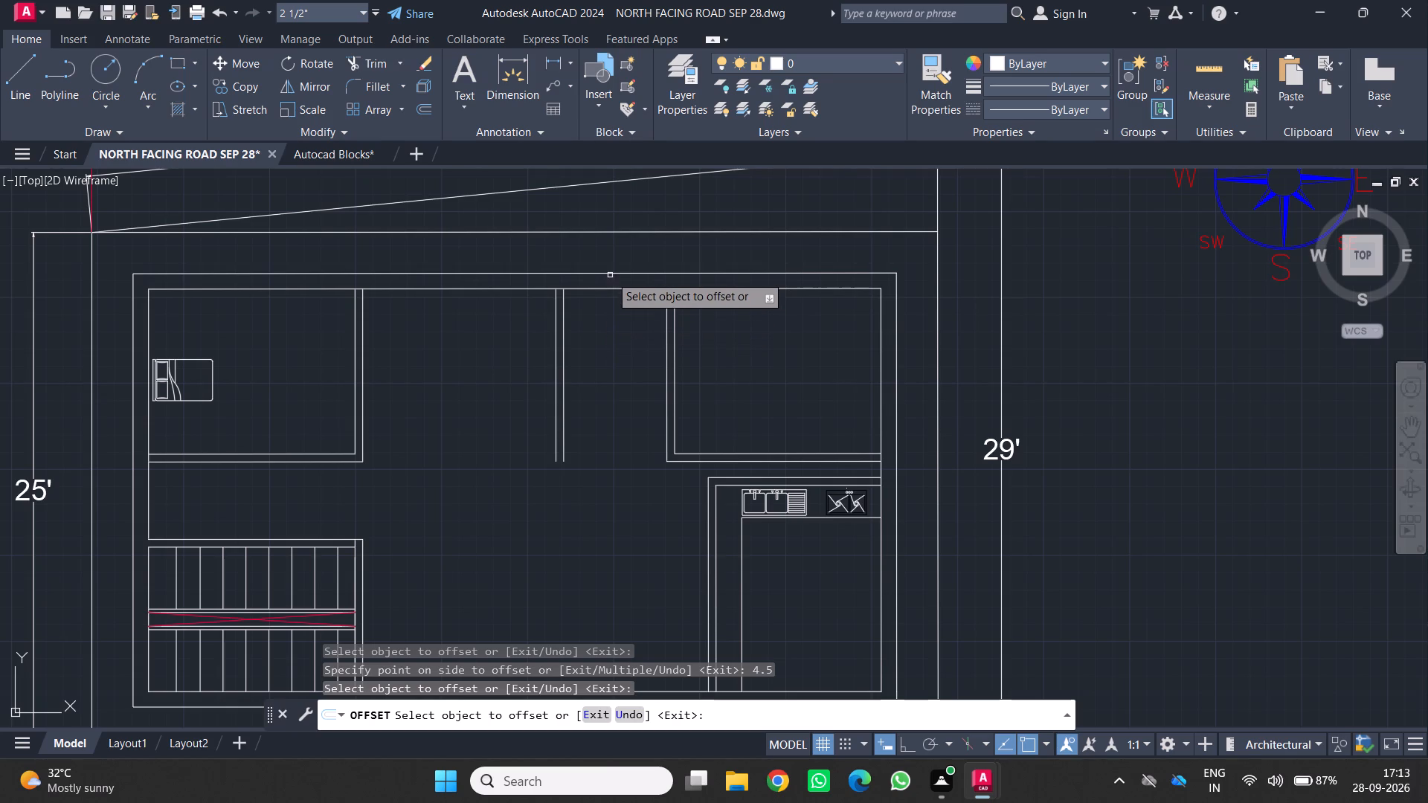
Offset the inner north wall line 5' south, and offset that copy another 4.5" south to form a cross wall.
left_click(611, 286)
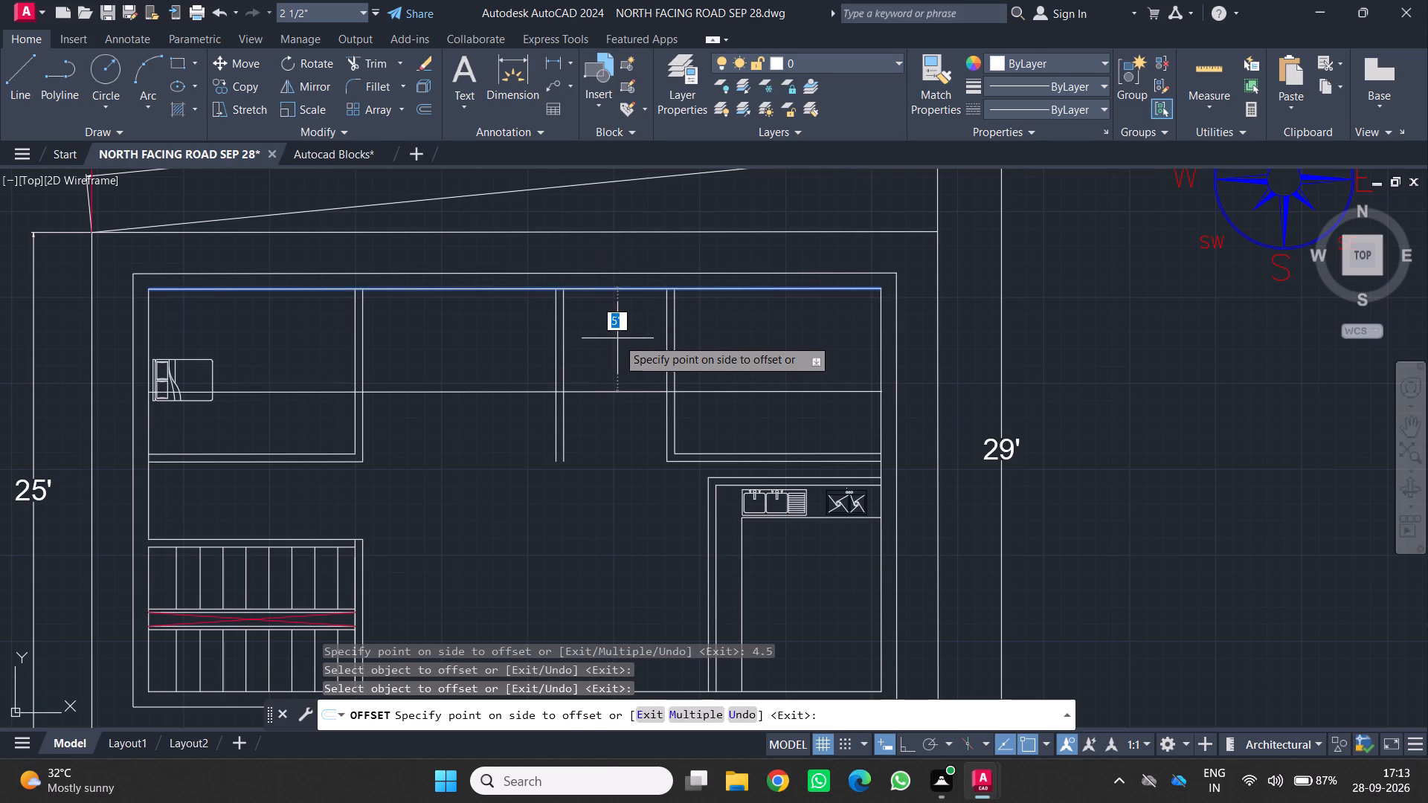
left_click(617, 338)
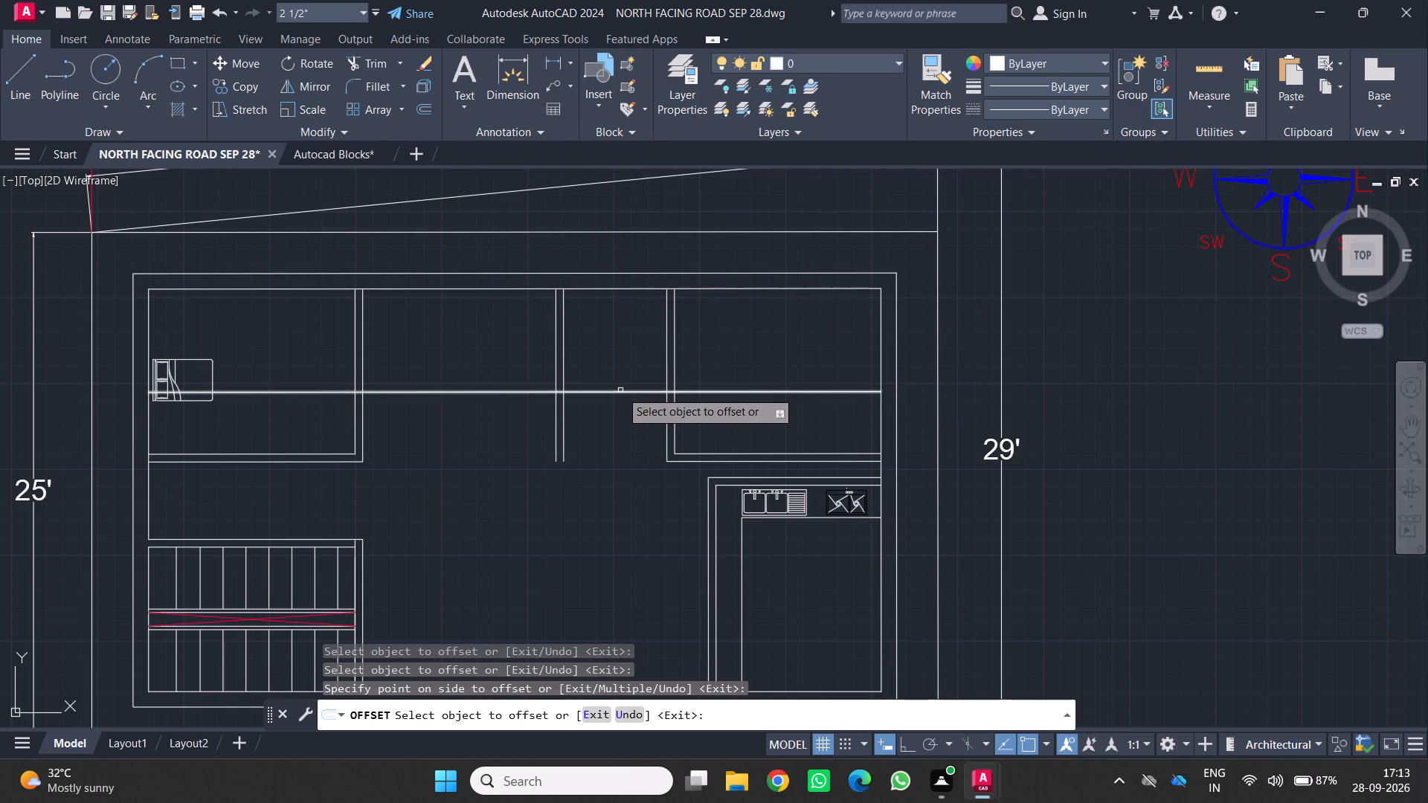
left_click(620, 391)
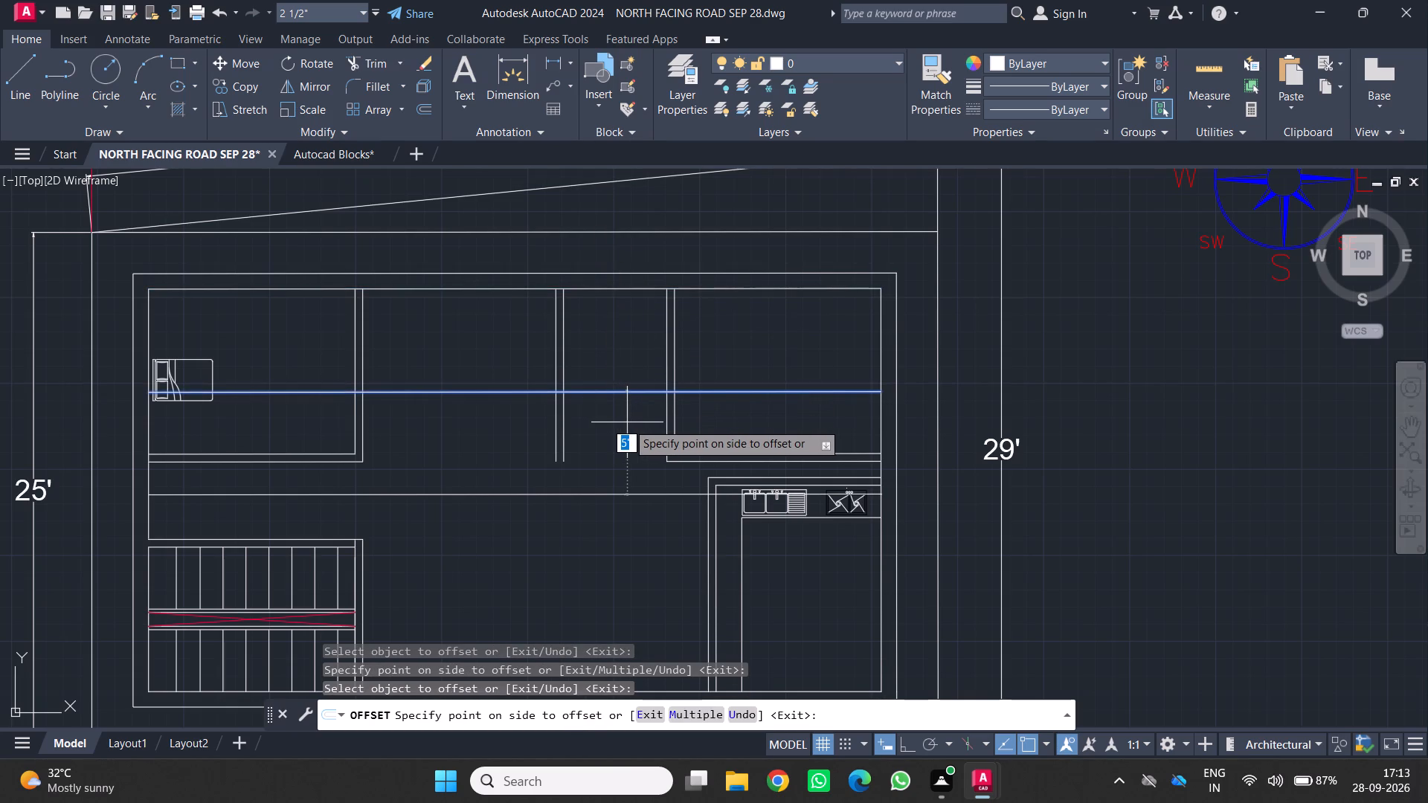
key("4")
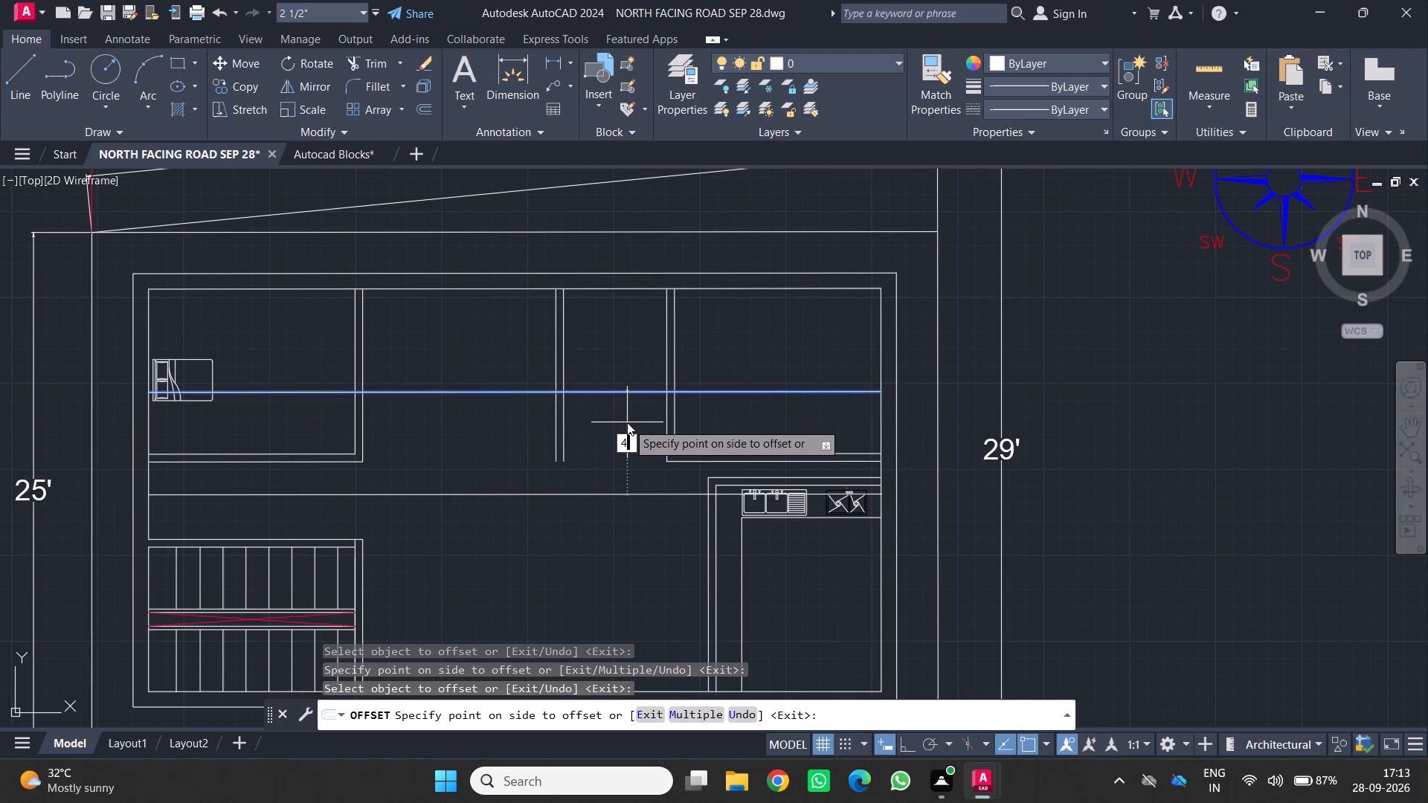
type(".5")
key("Return")
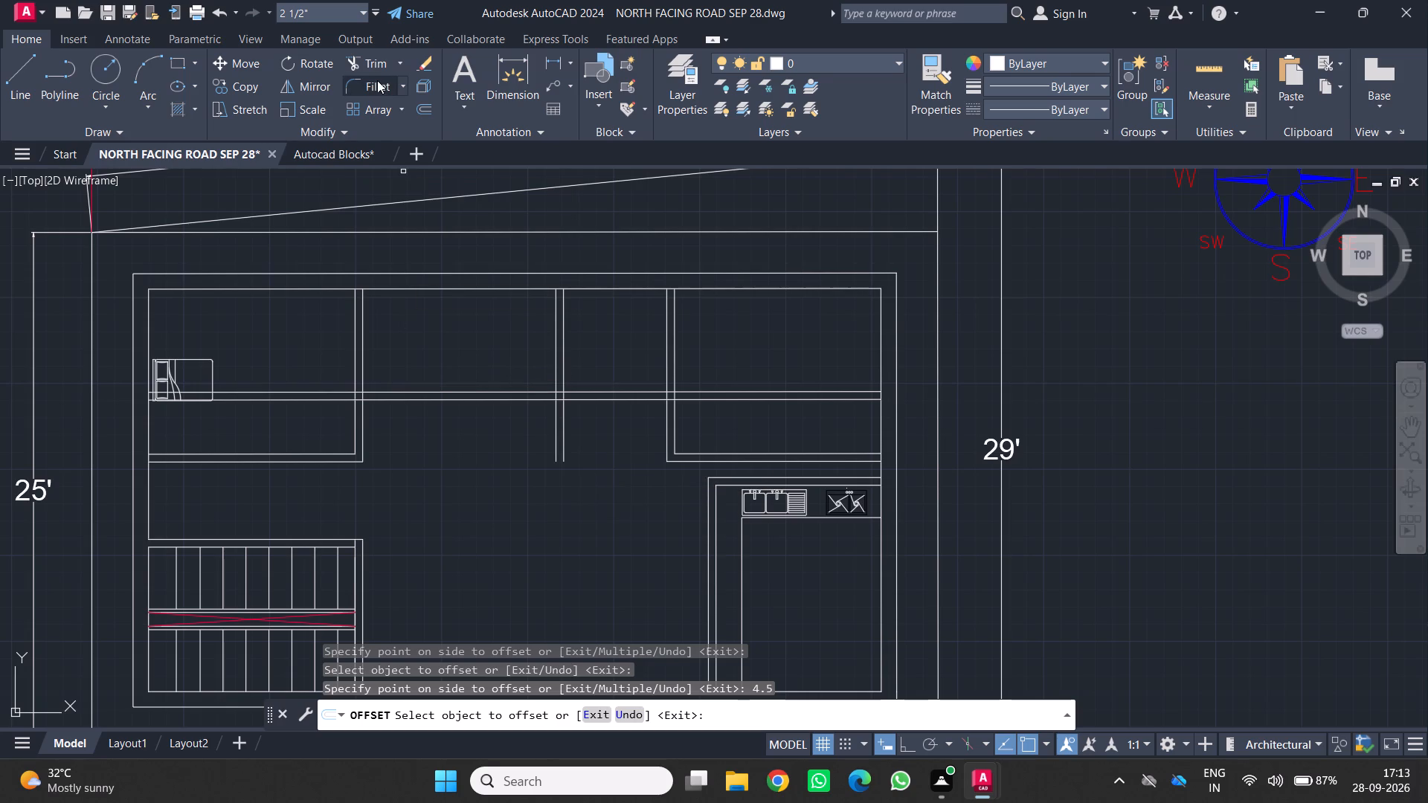
Trim both cross-wall lines where they pass through the northeast room's west wall.
left_click(374, 59)
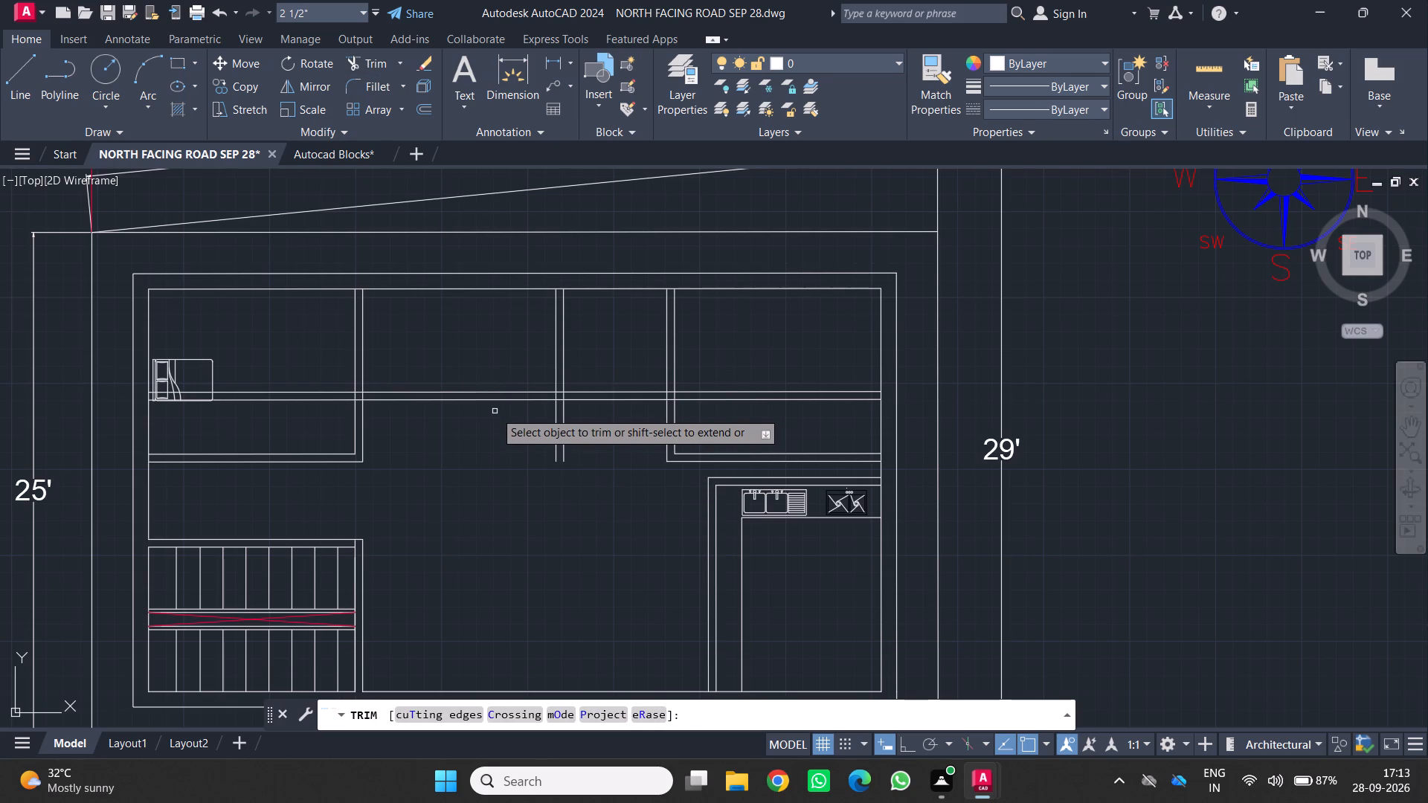
key("Escape")
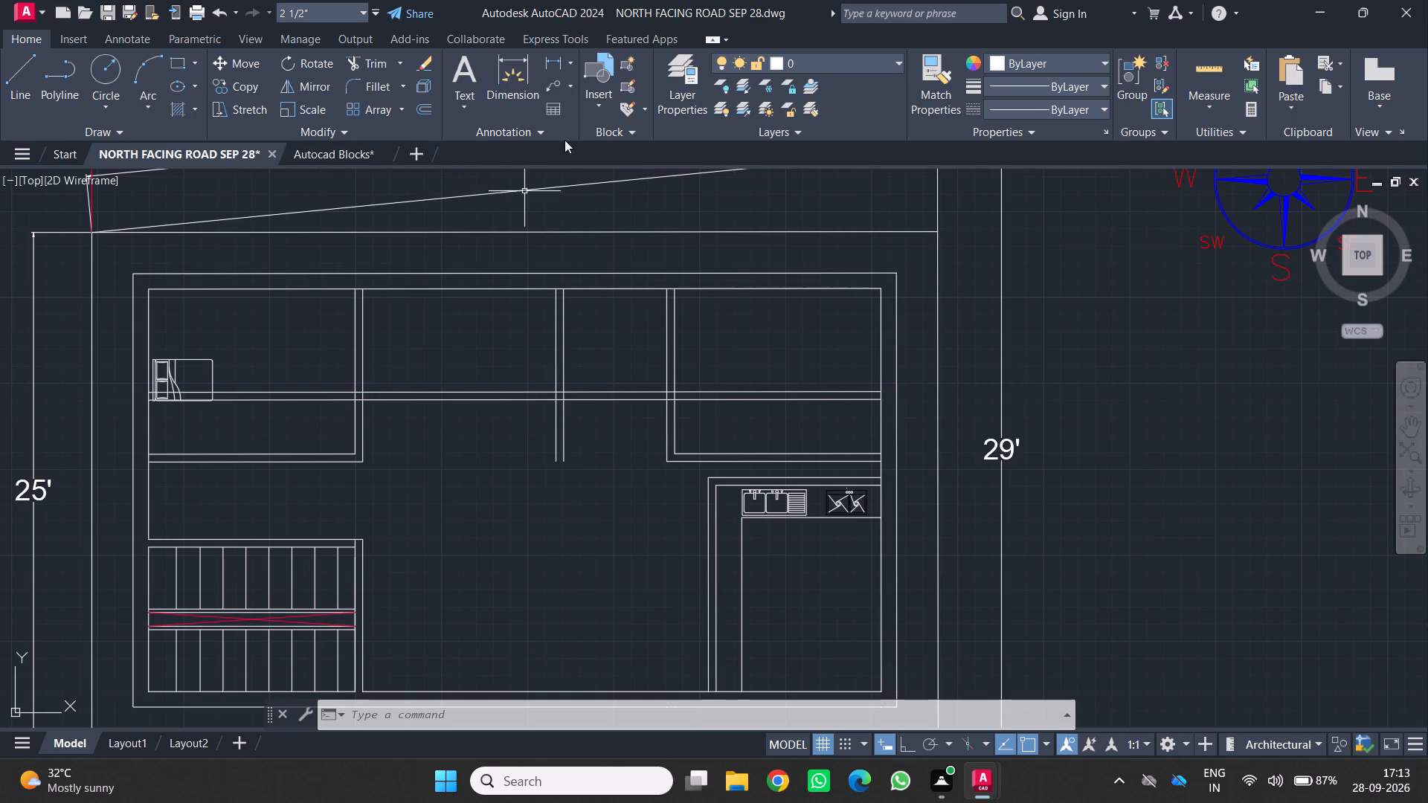
middle_click_drag(535, 364, 614, 335)
scroll(529, 391, "up", 1)
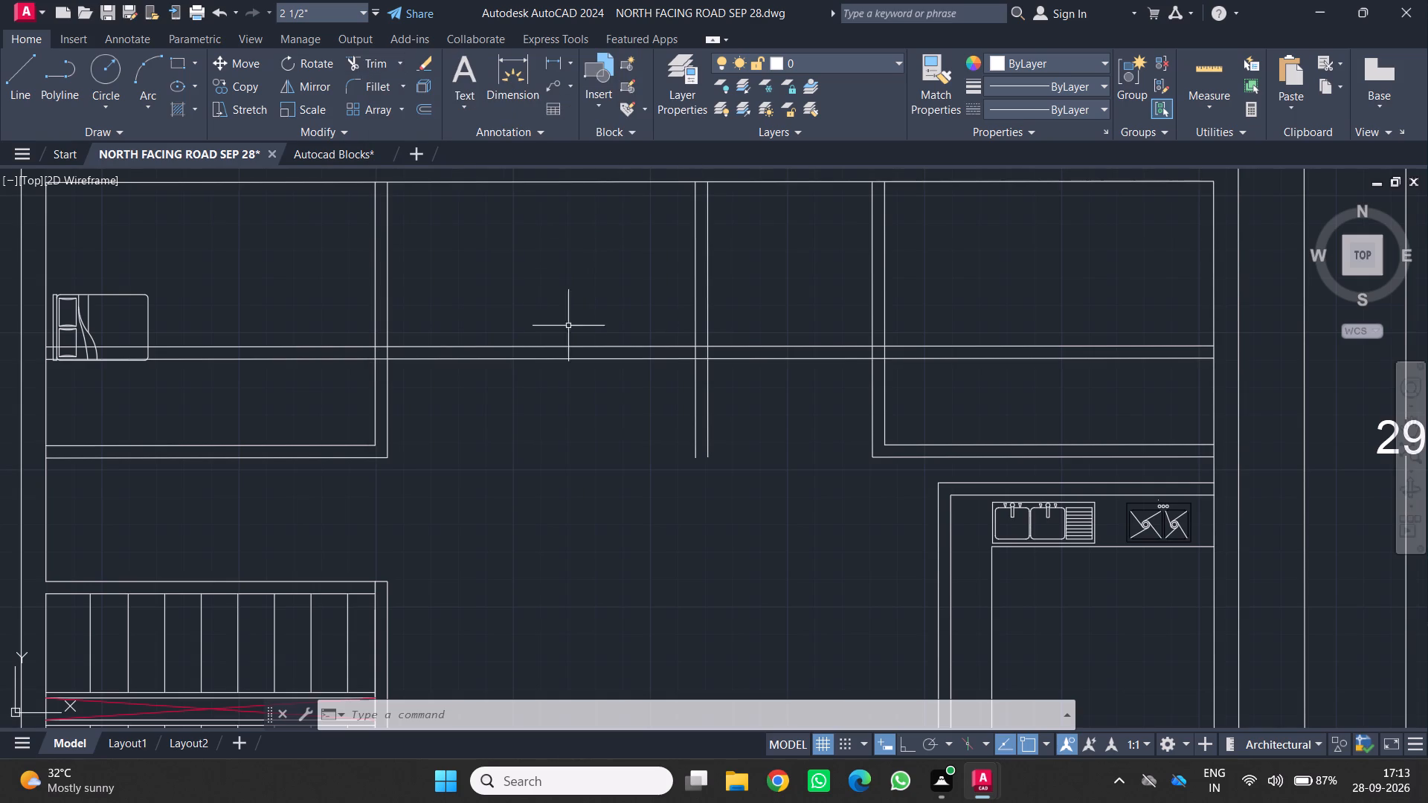
scroll(895, 395, "up", 2)
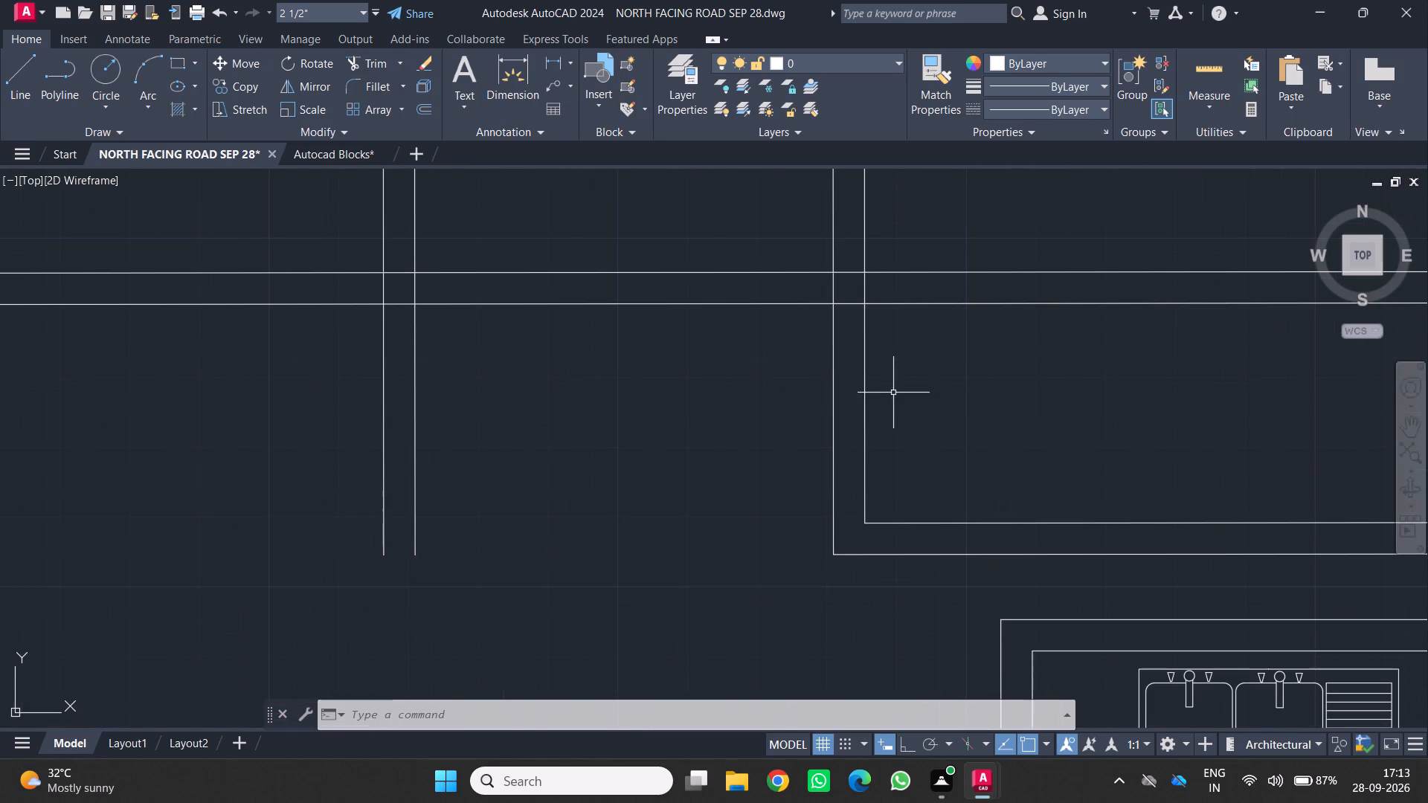
left_click(373, 62)
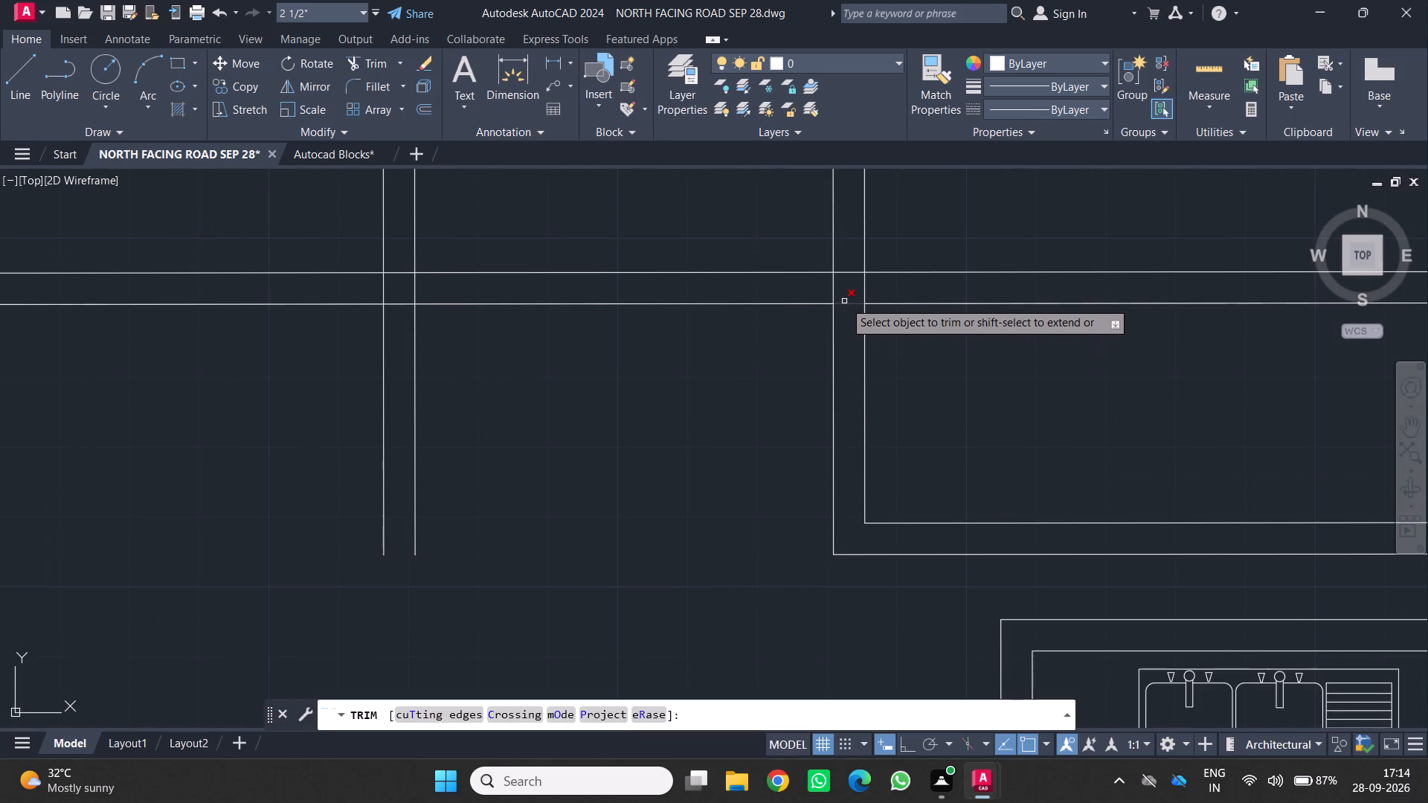
left_click_drag(844, 301, 842, 294)
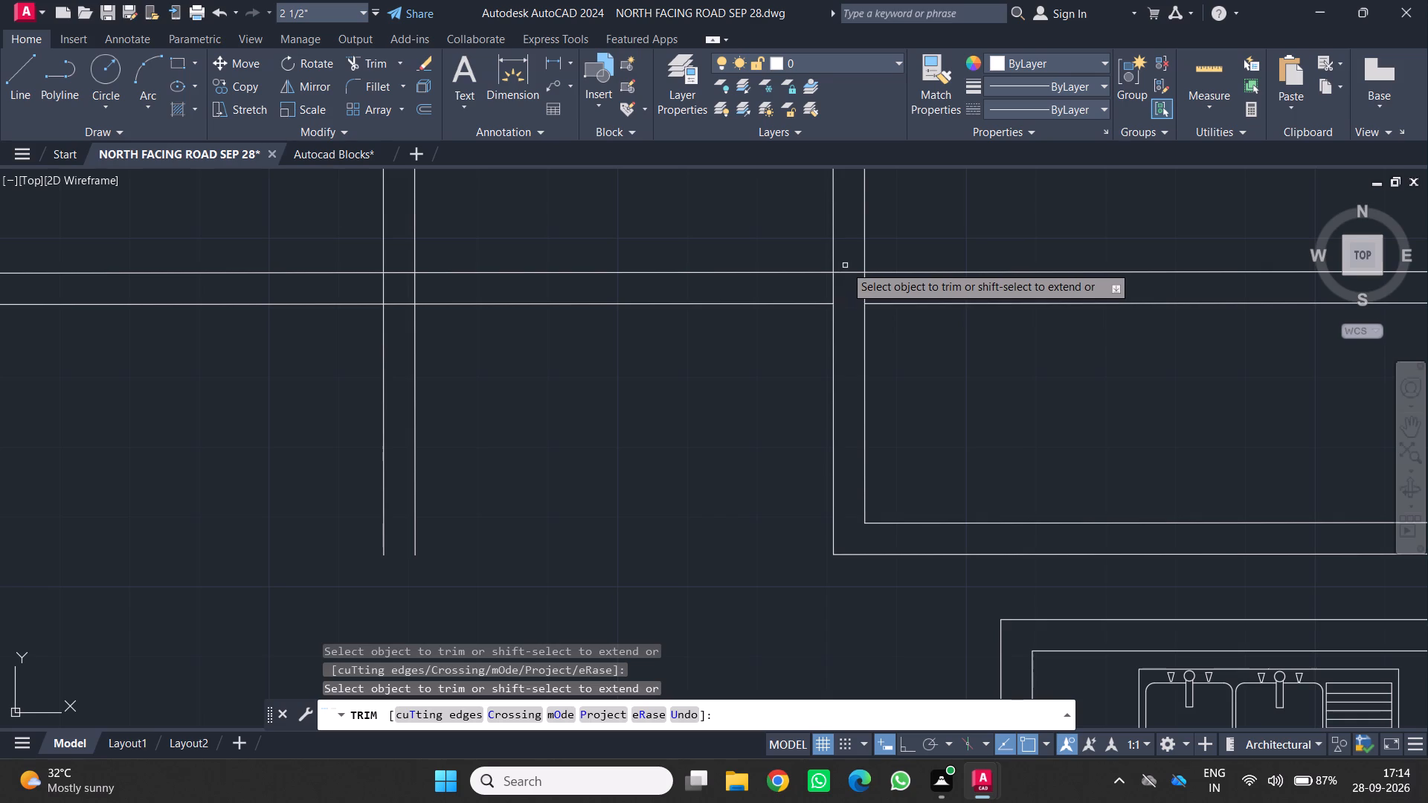
left_click(842, 271)
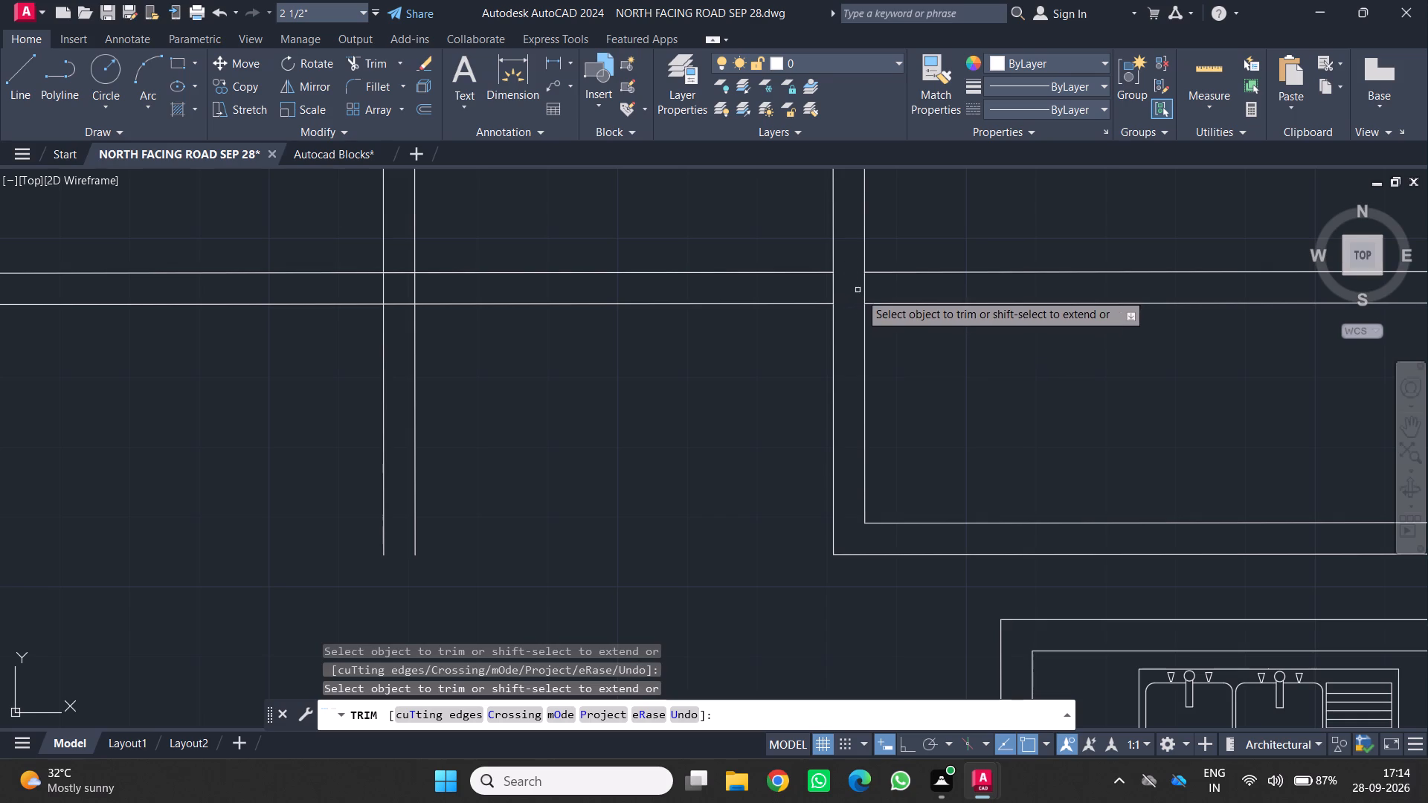
key("Escape")
Delete the two leftover cross-wall segments inside the northeast room.
scroll(924, 358, "down", 1)
middle_click_drag(916, 356, 915, 356)
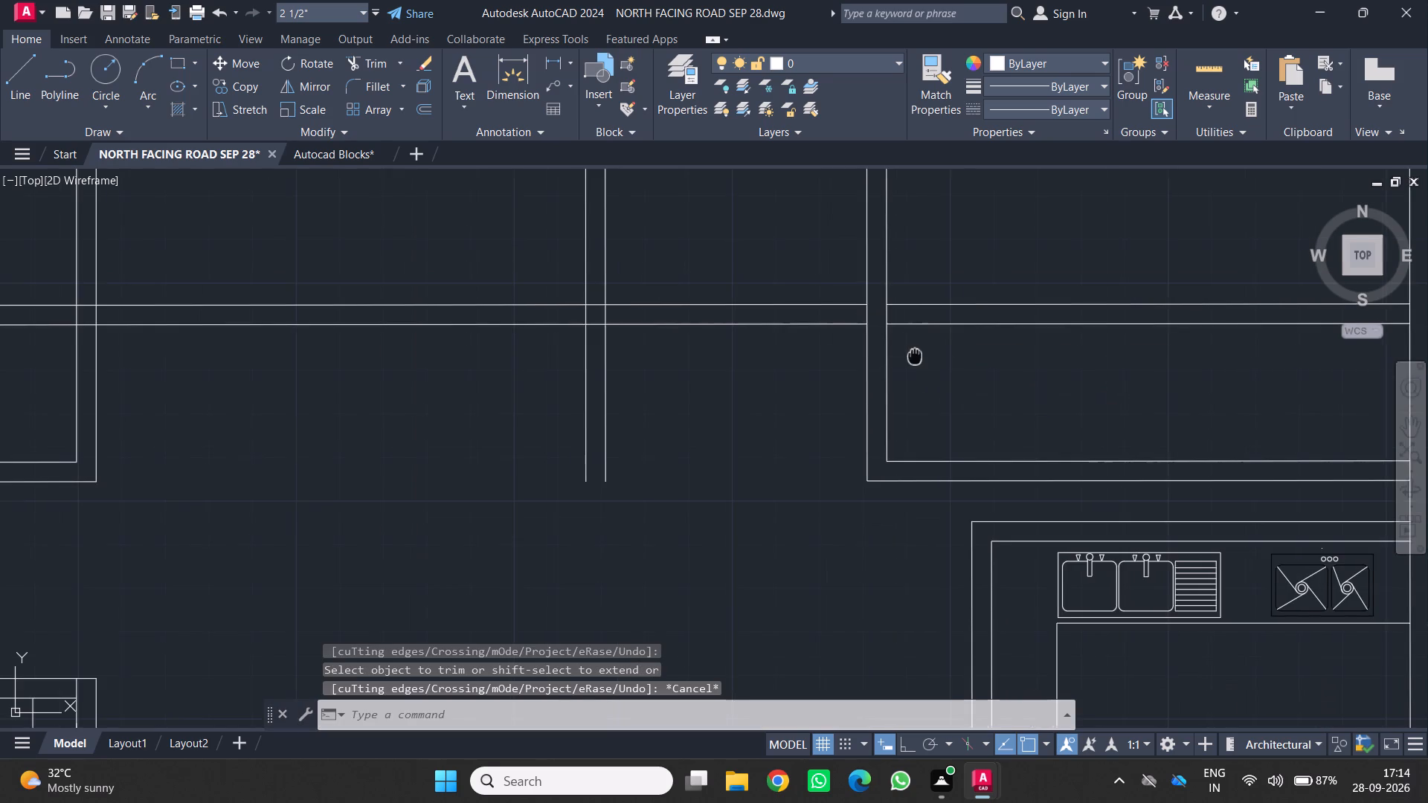
middle_click_drag(915, 356, 801, 407)
left_click(877, 375)
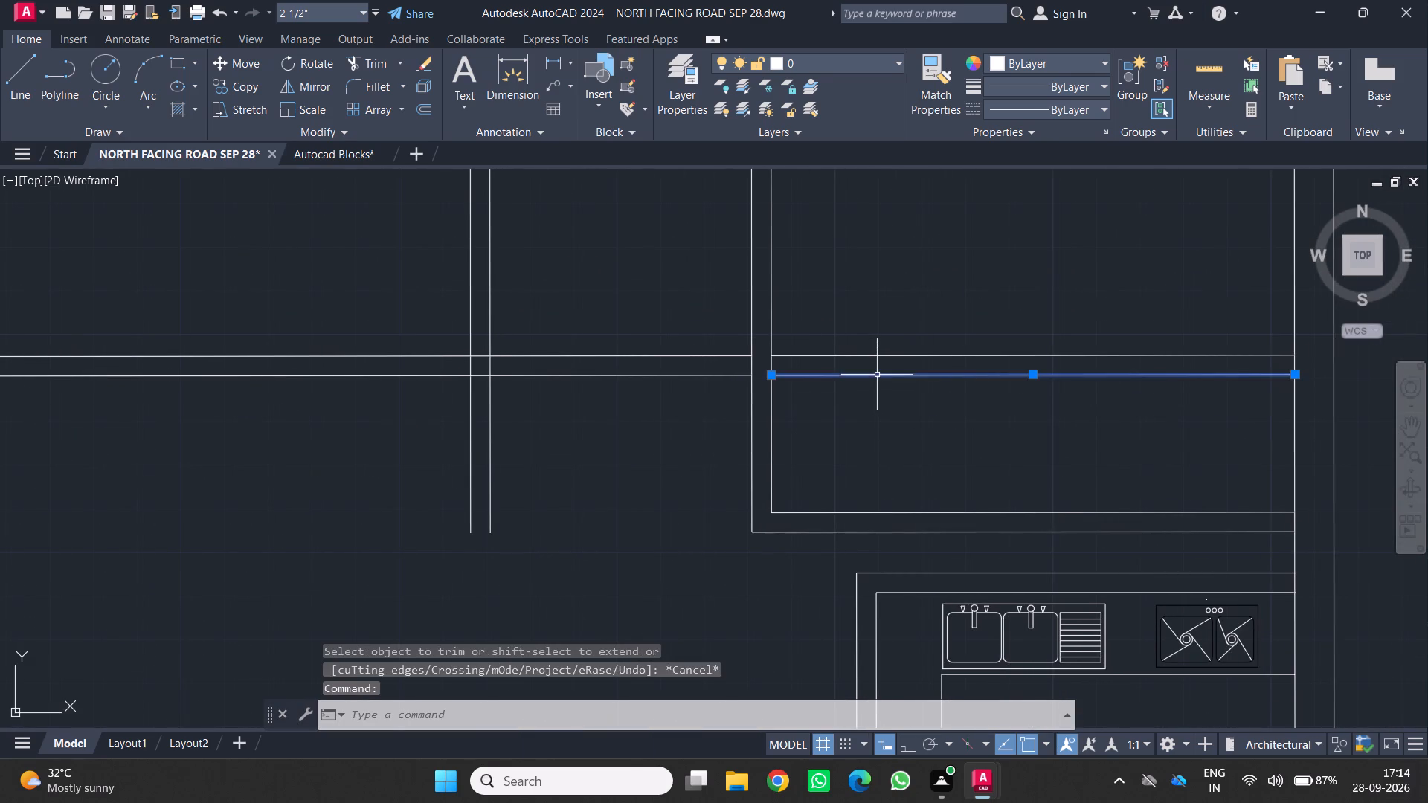
left_click(873, 356)
key("Delete")
scroll(746, 456, "down", 1)
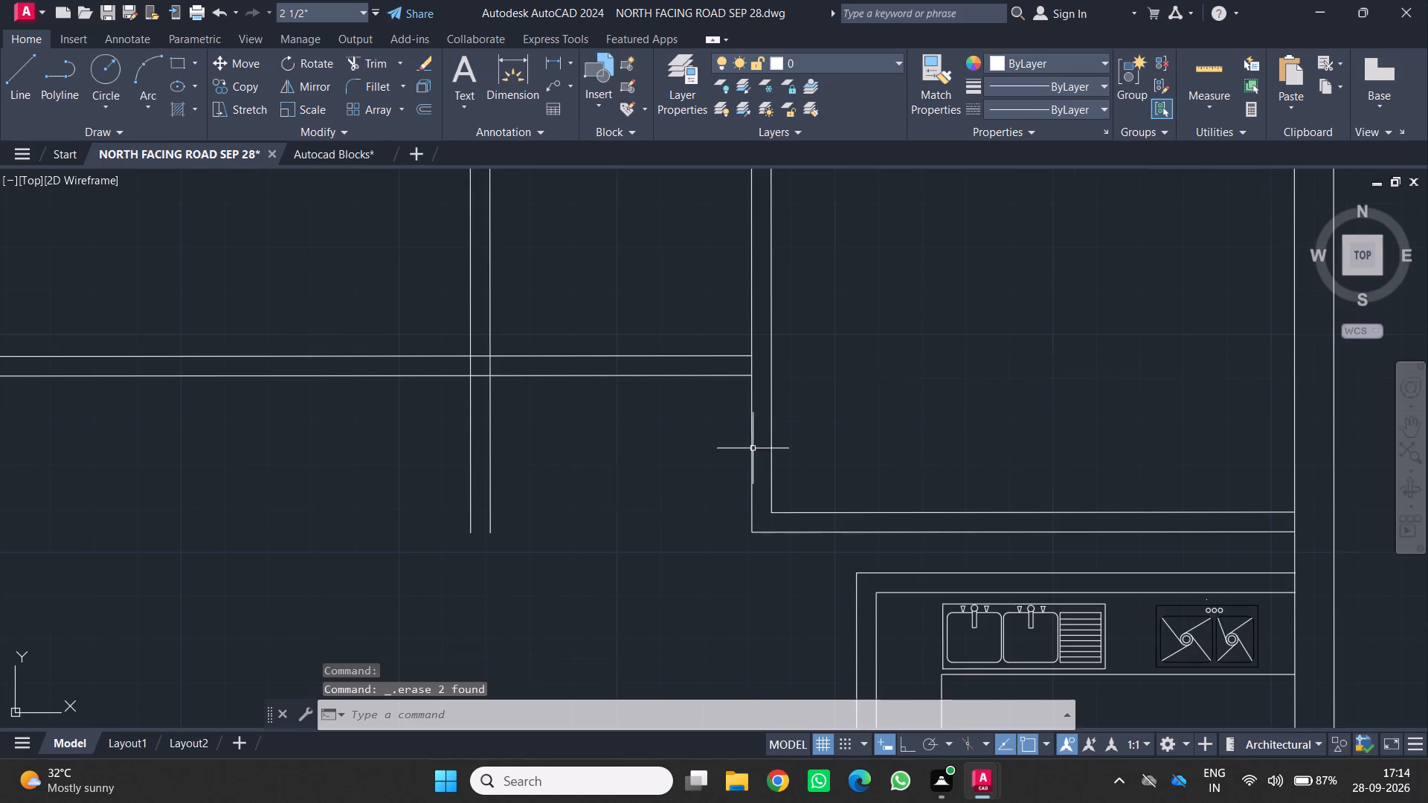
Trim both cross-wall lines where they pass through the new vertical partition wall.
scroll(701, 489, "down", 1)
middle_click_drag(585, 522, 628, 493)
middle_click(628, 491)
scroll(672, 484, "up", 3)
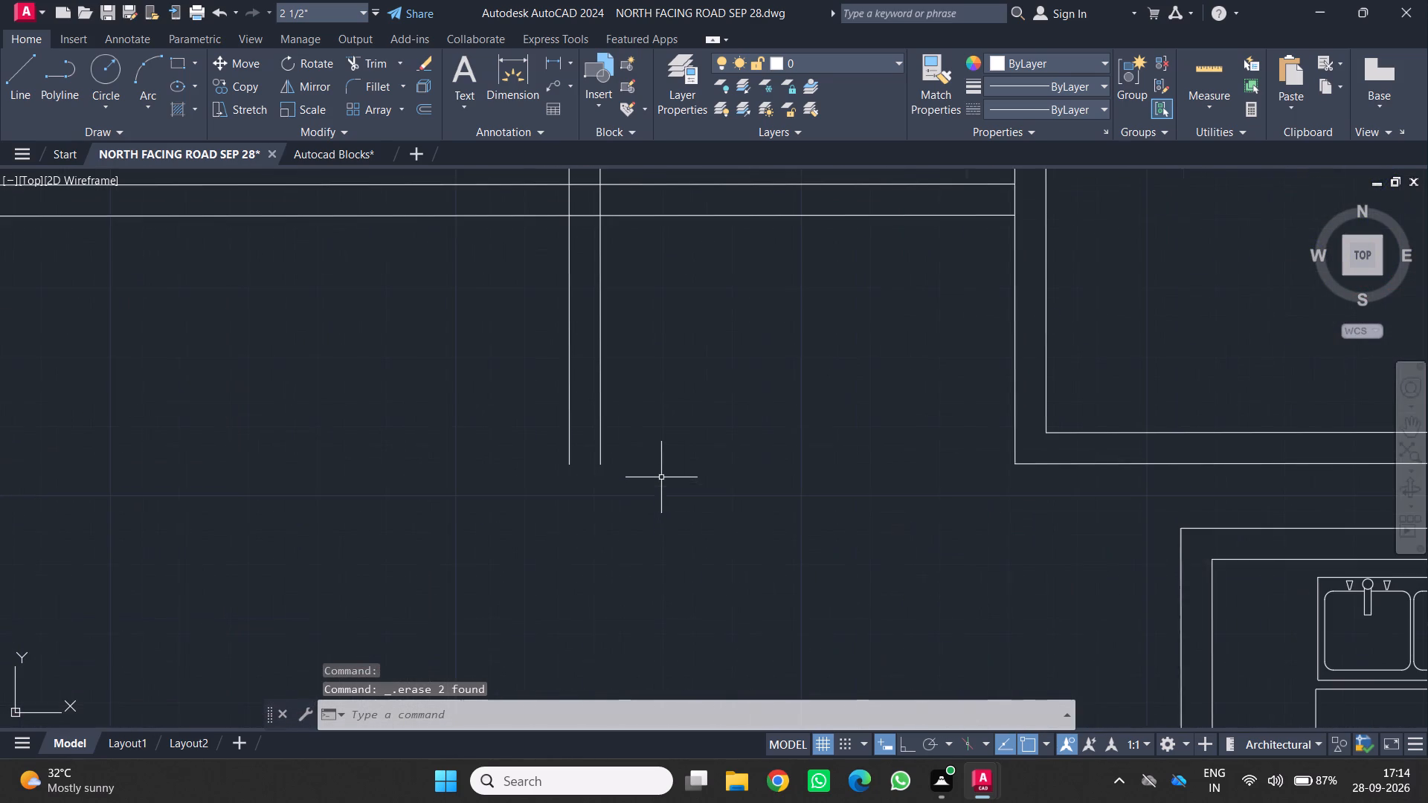
middle_click_drag(559, 320, 611, 464)
middle_click(610, 462)
left_click(382, 62)
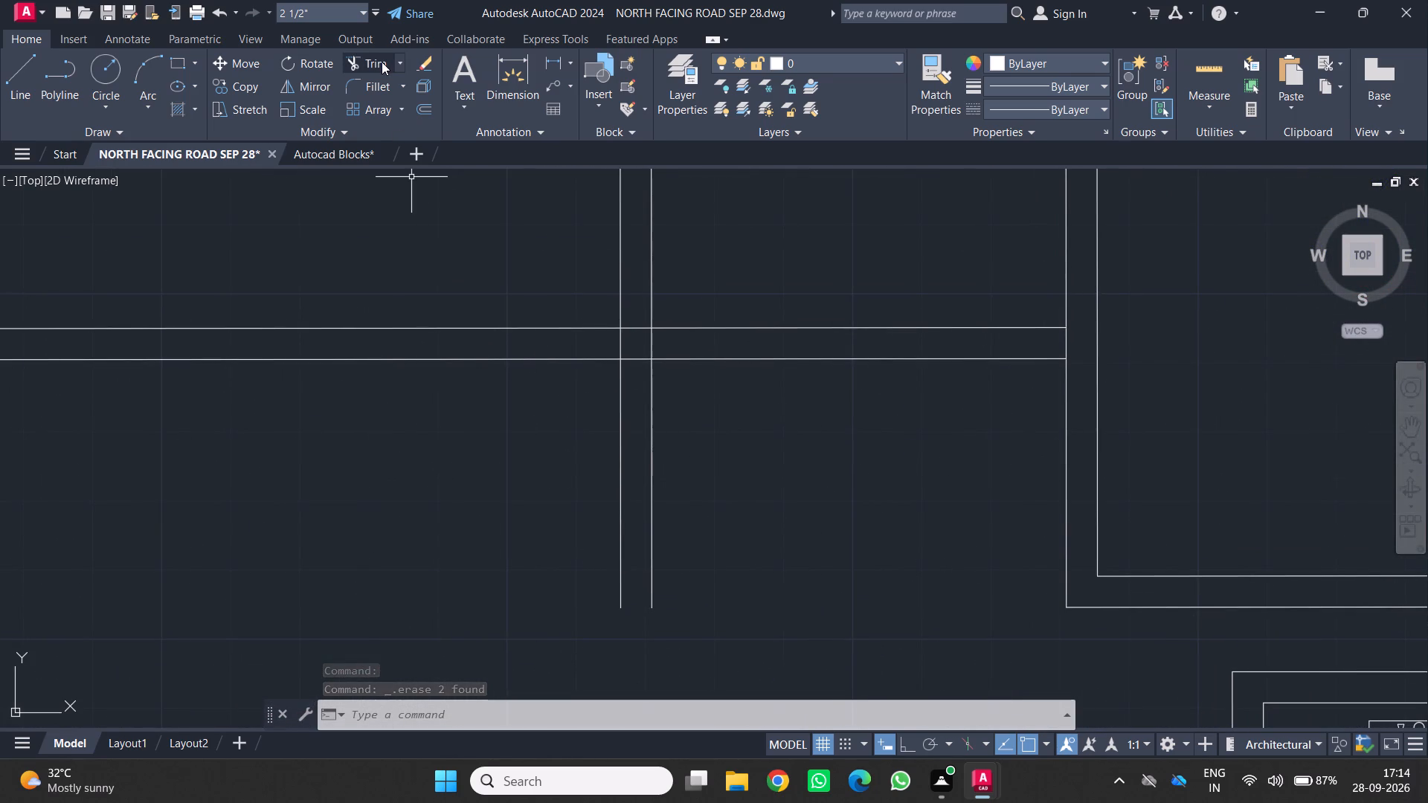
left_click_drag(631, 357, 634, 346)
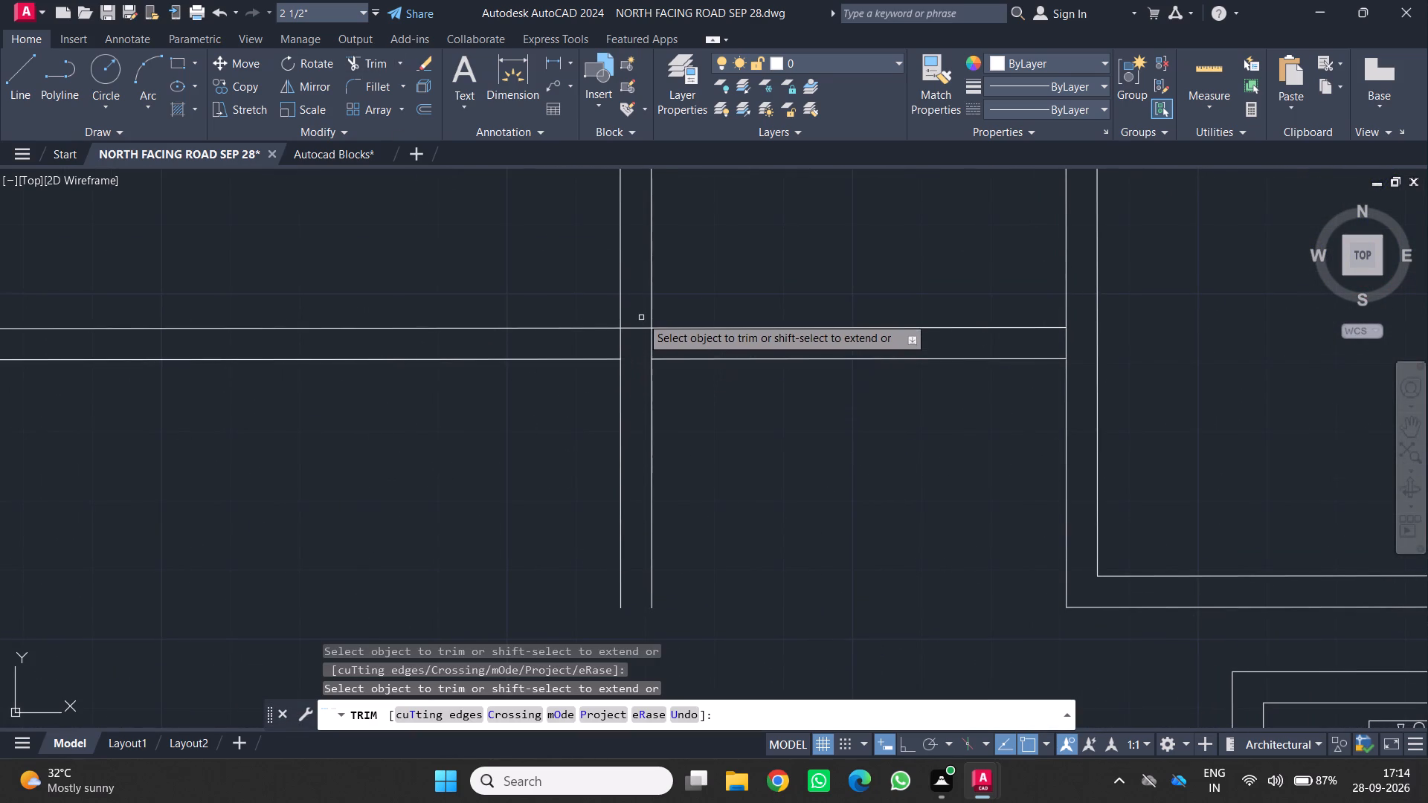
left_click(637, 327)
key("Escape")
scroll(562, 325, "down", 1)
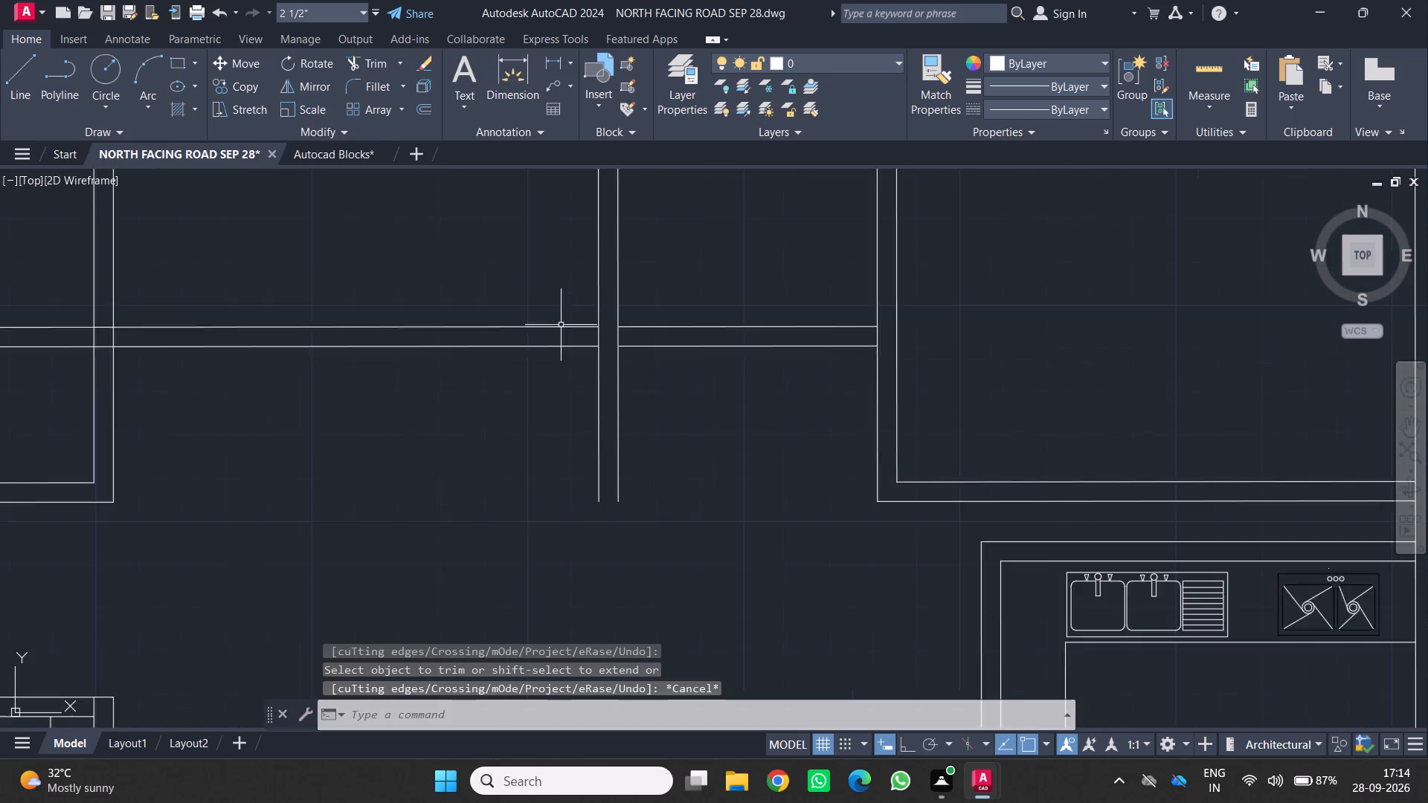
Delete the two cross-wall segments running west from the new partition wall.
scroll(560, 326, "down", 1)
middle_click_drag(560, 328, 747, 359)
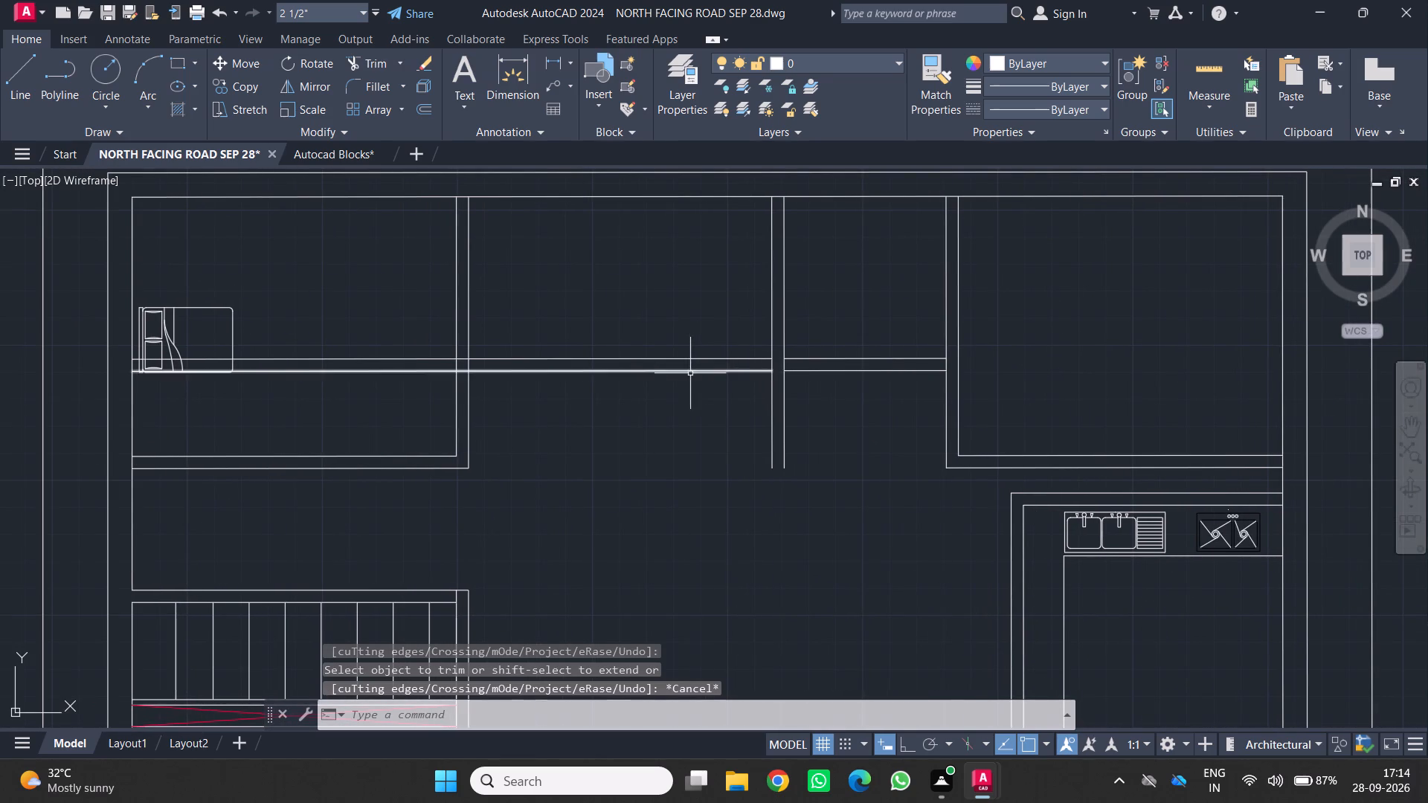
left_click(690, 373)
left_click(683, 360)
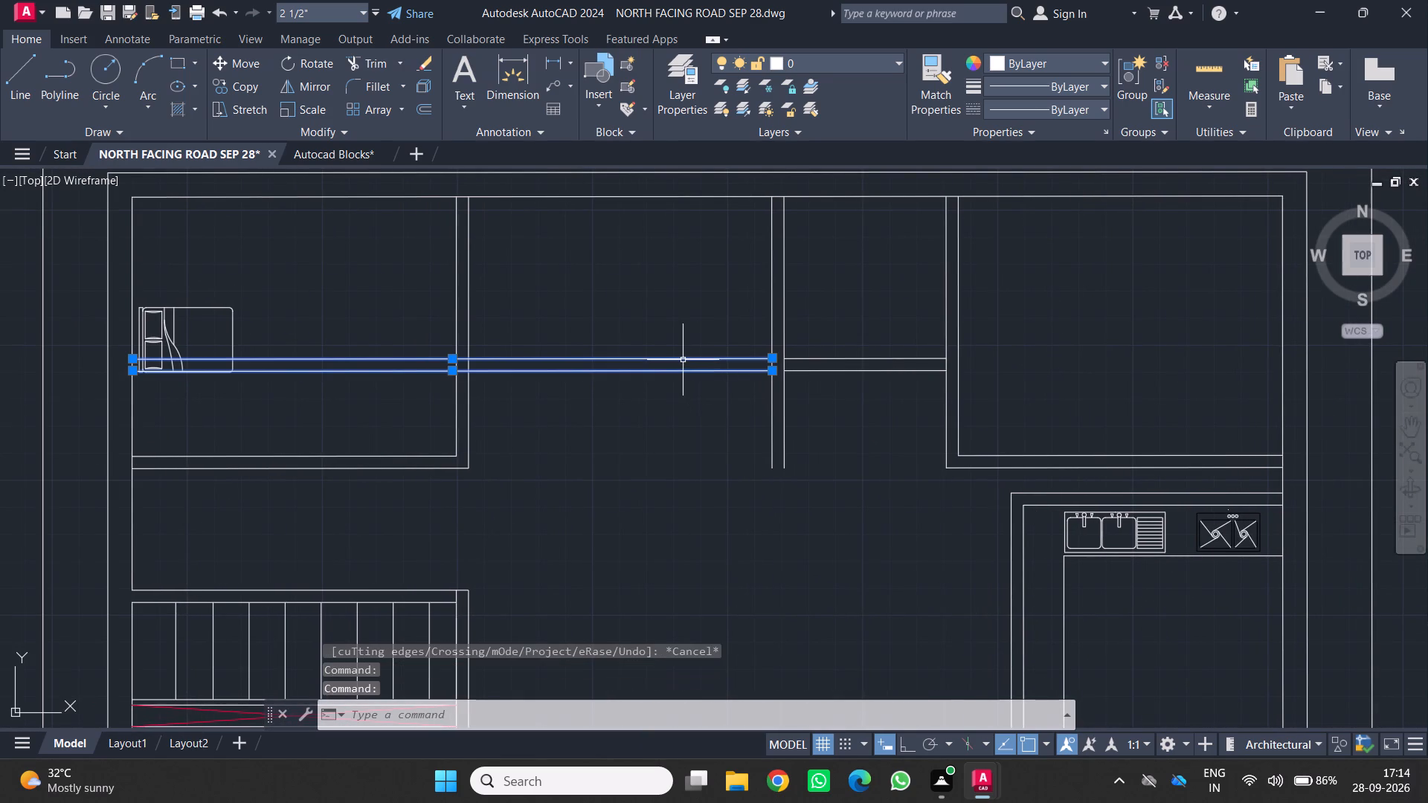
key("Delete")
Draw a short line continuing the cross wall's south edge across the vertical partition wall to its west face.
scroll(675, 362, "down", 1)
middle_click_drag(672, 361, 557, 332)
middle_click(557, 332)
scroll(637, 325, "up", 1)
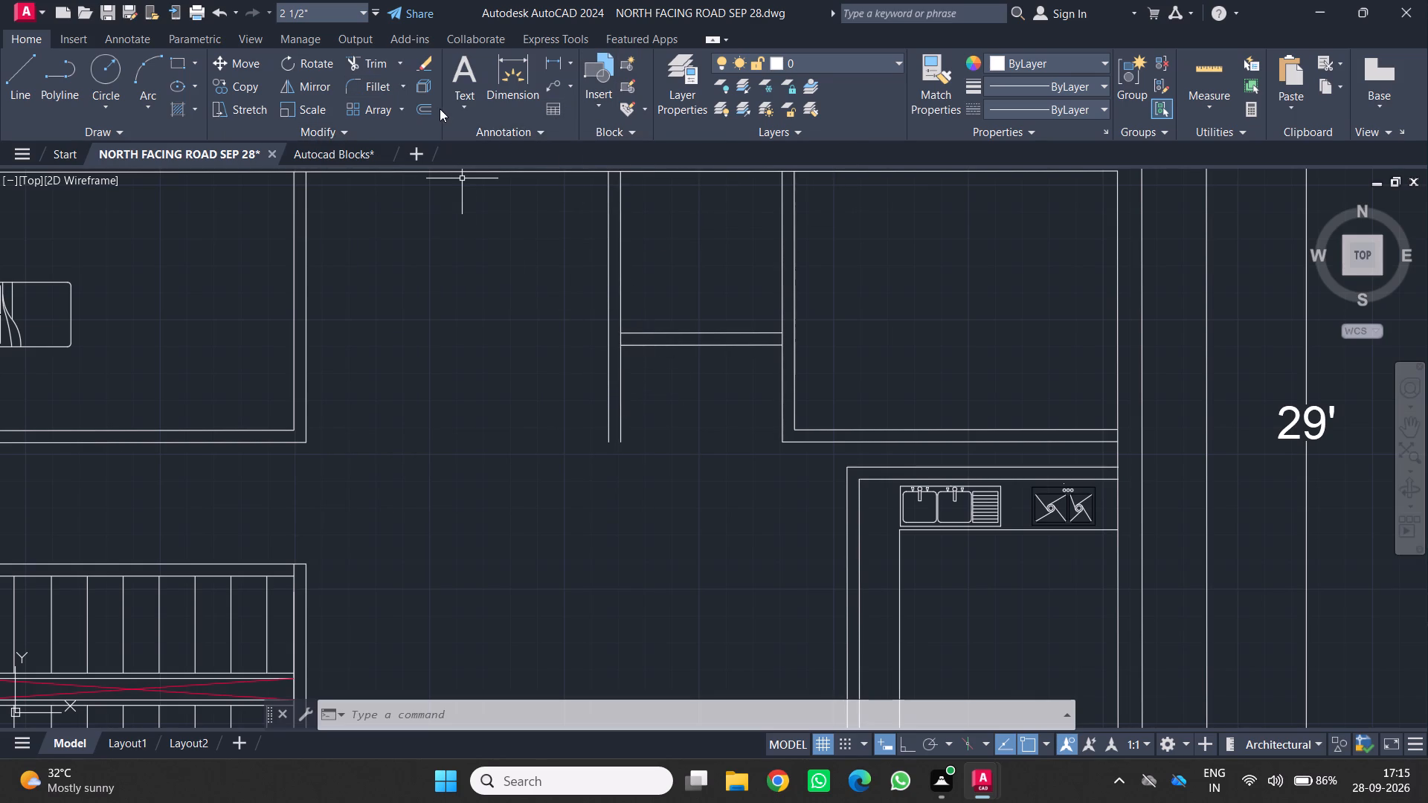
left_click(18, 72)
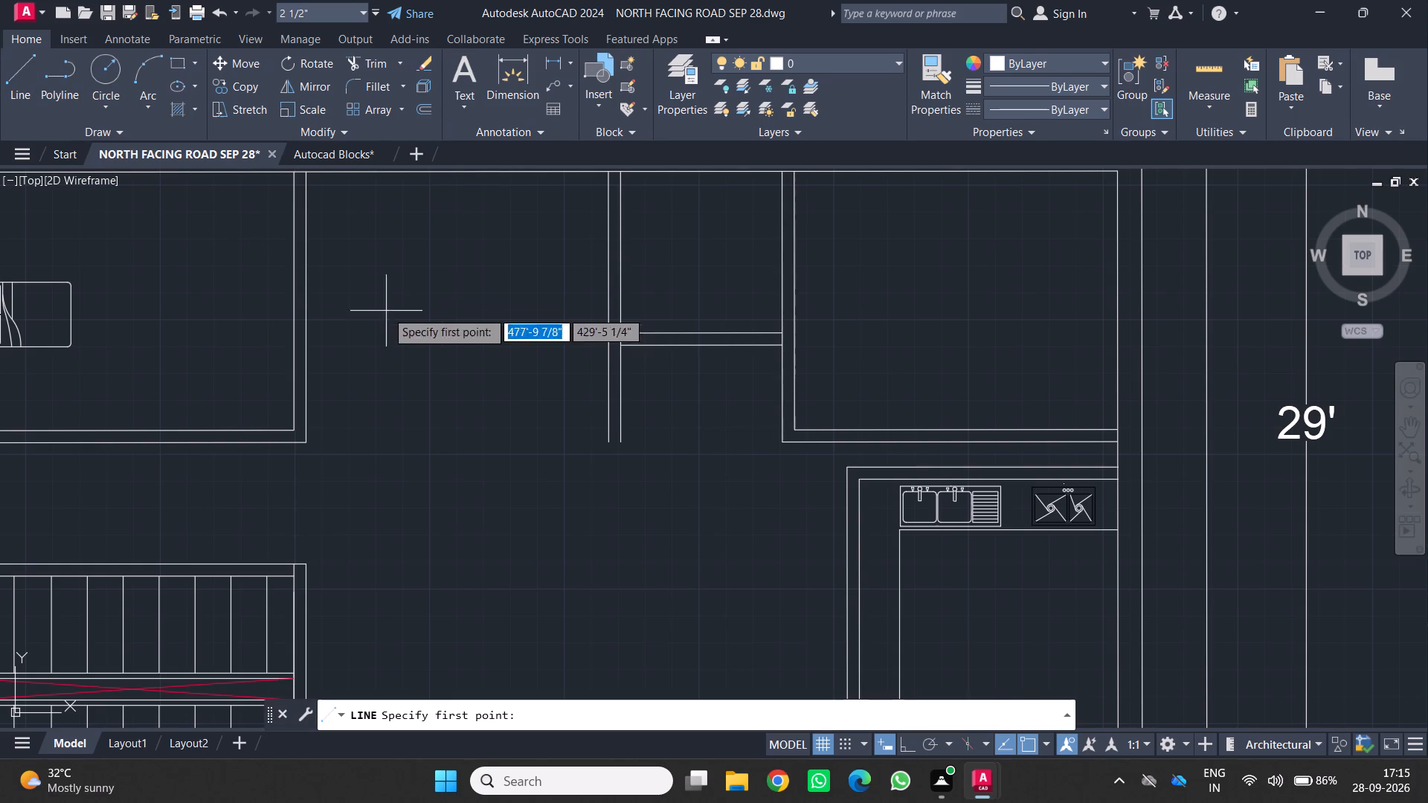
left_click(623, 346)
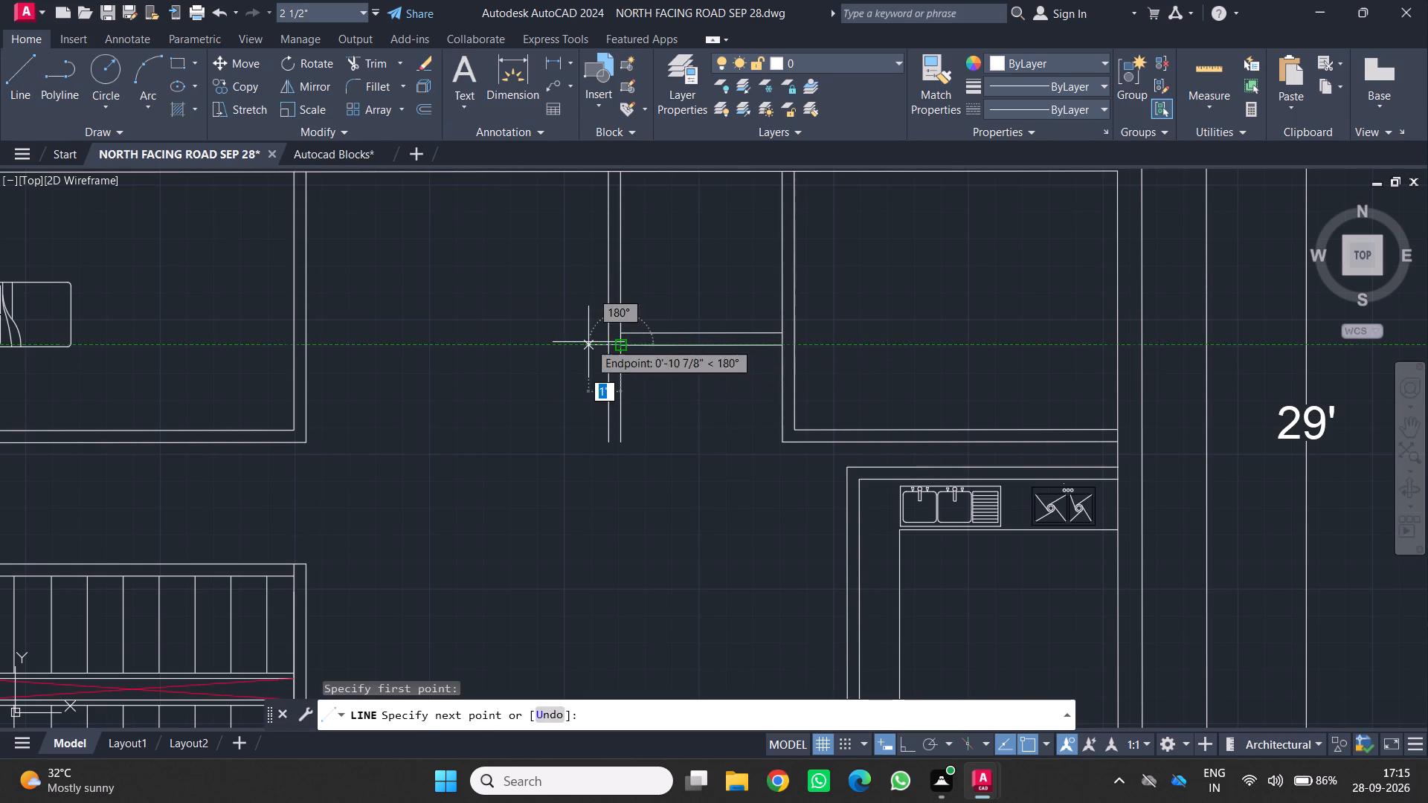
left_click(605, 346)
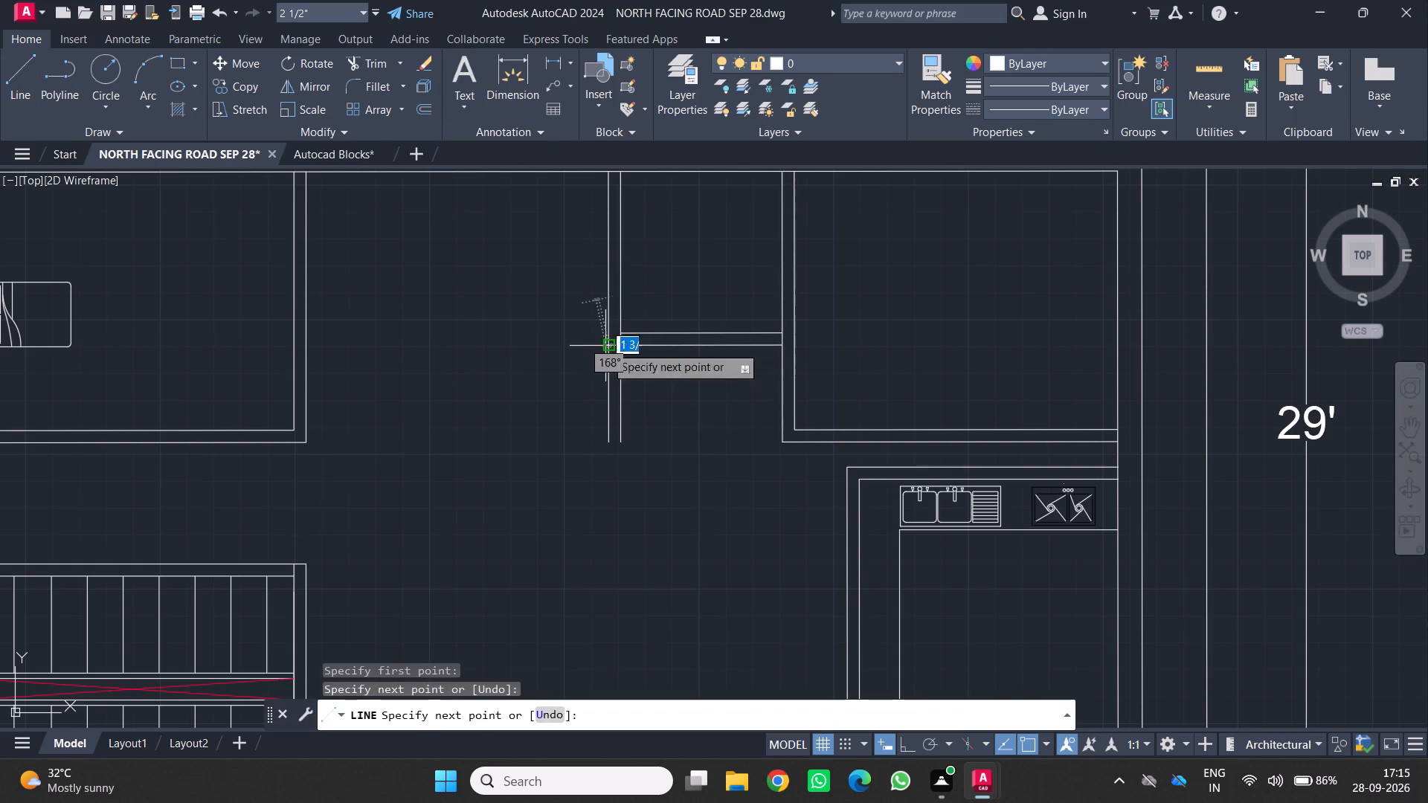
key("Return")
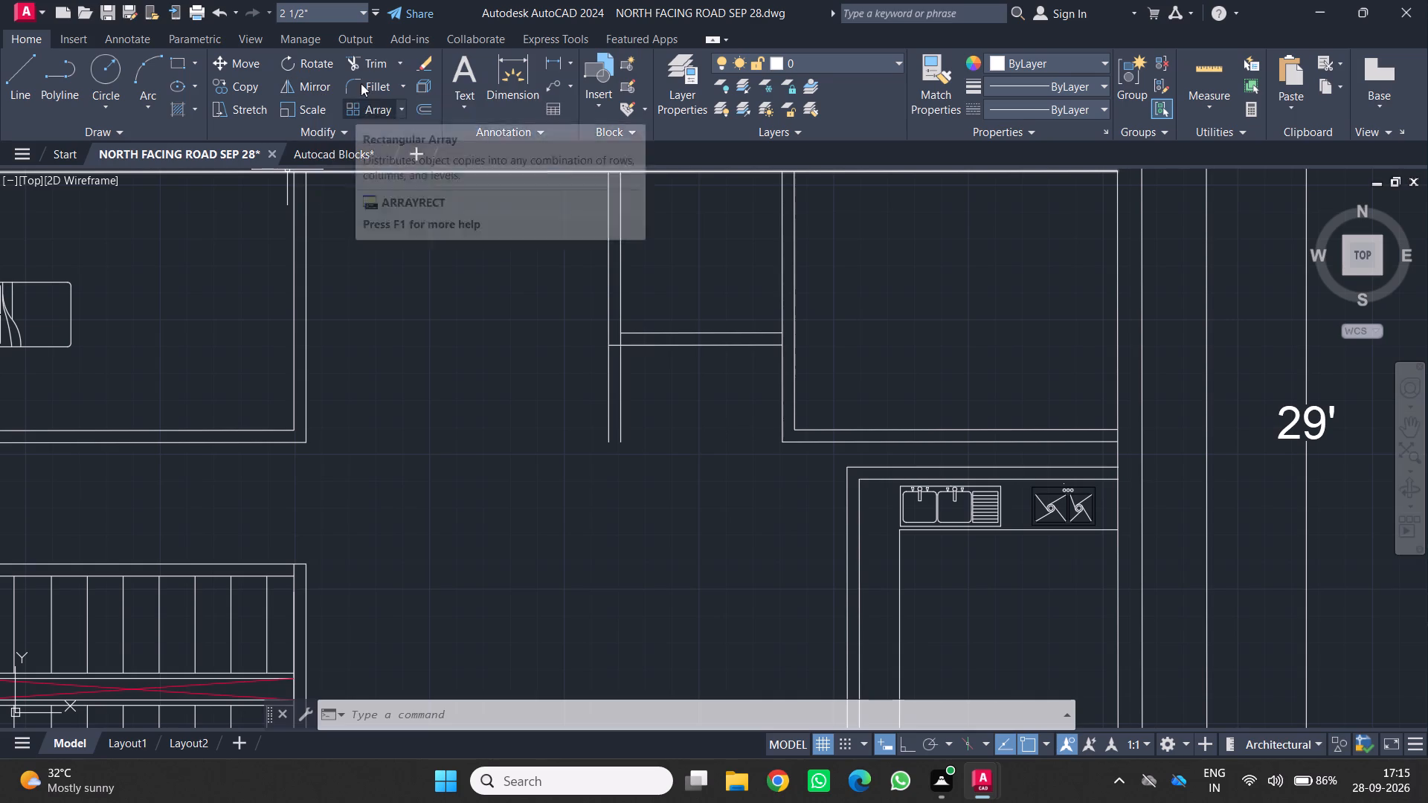
Trim both partition wall lines south of the cross wall and the short leftover stub inside the wall corner.
left_click(379, 65)
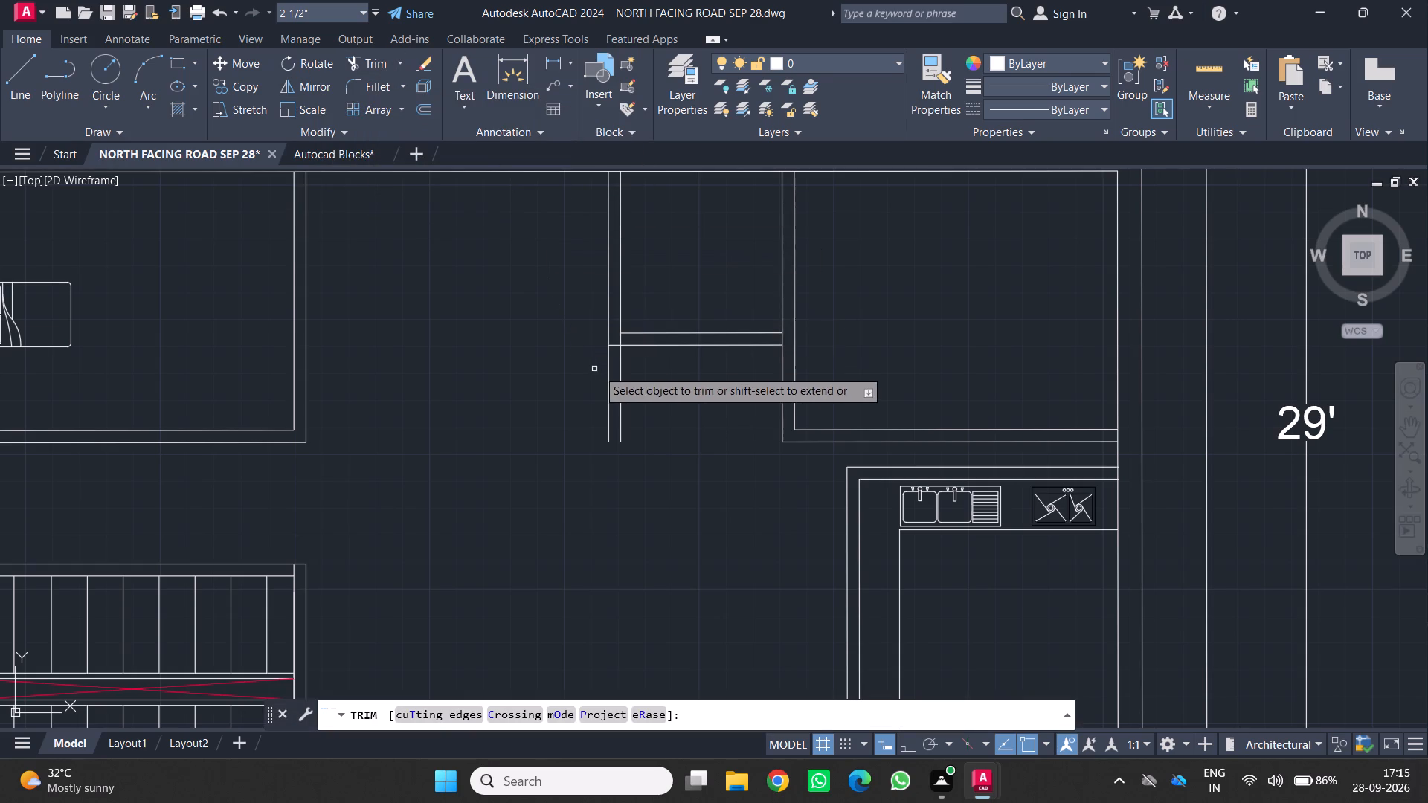
left_click(608, 377)
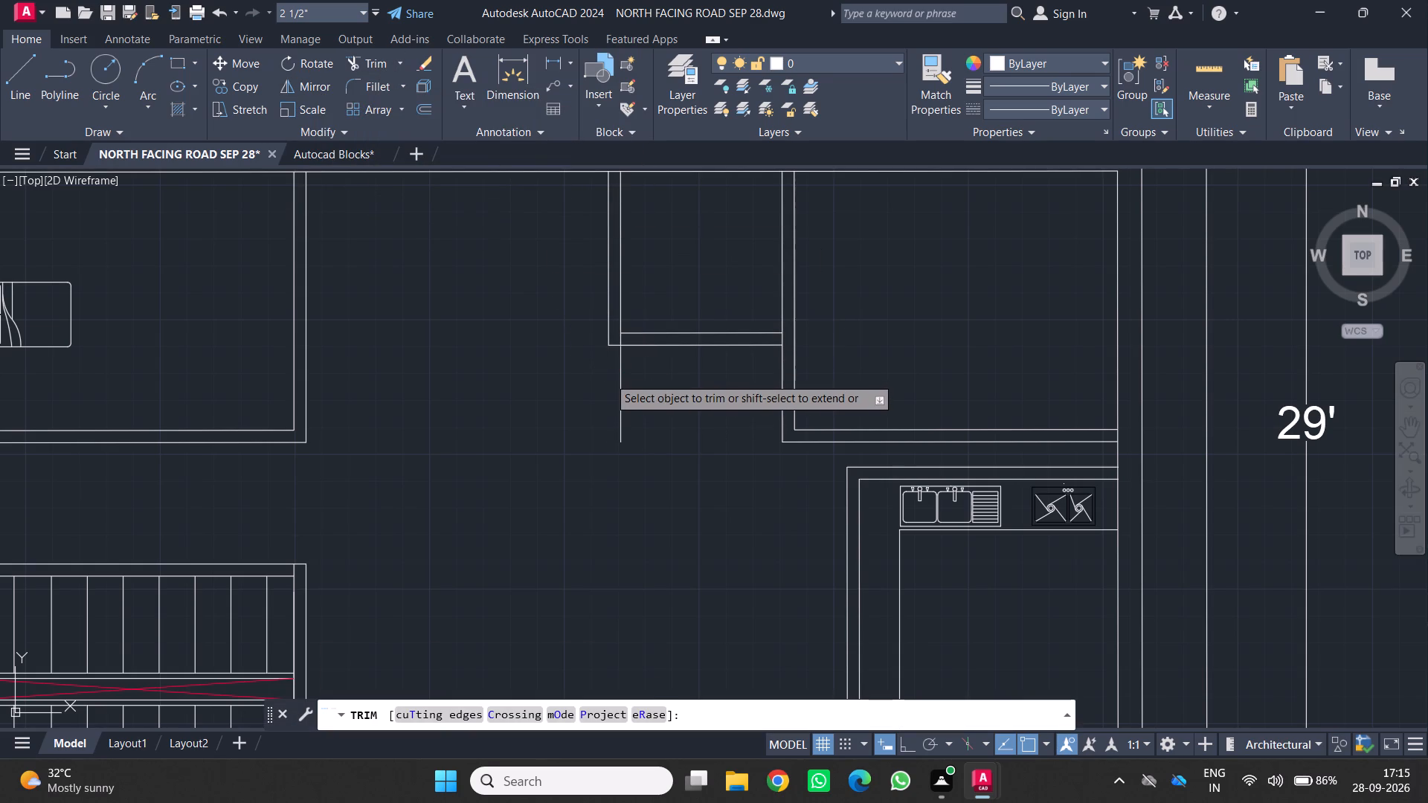
left_click(622, 381)
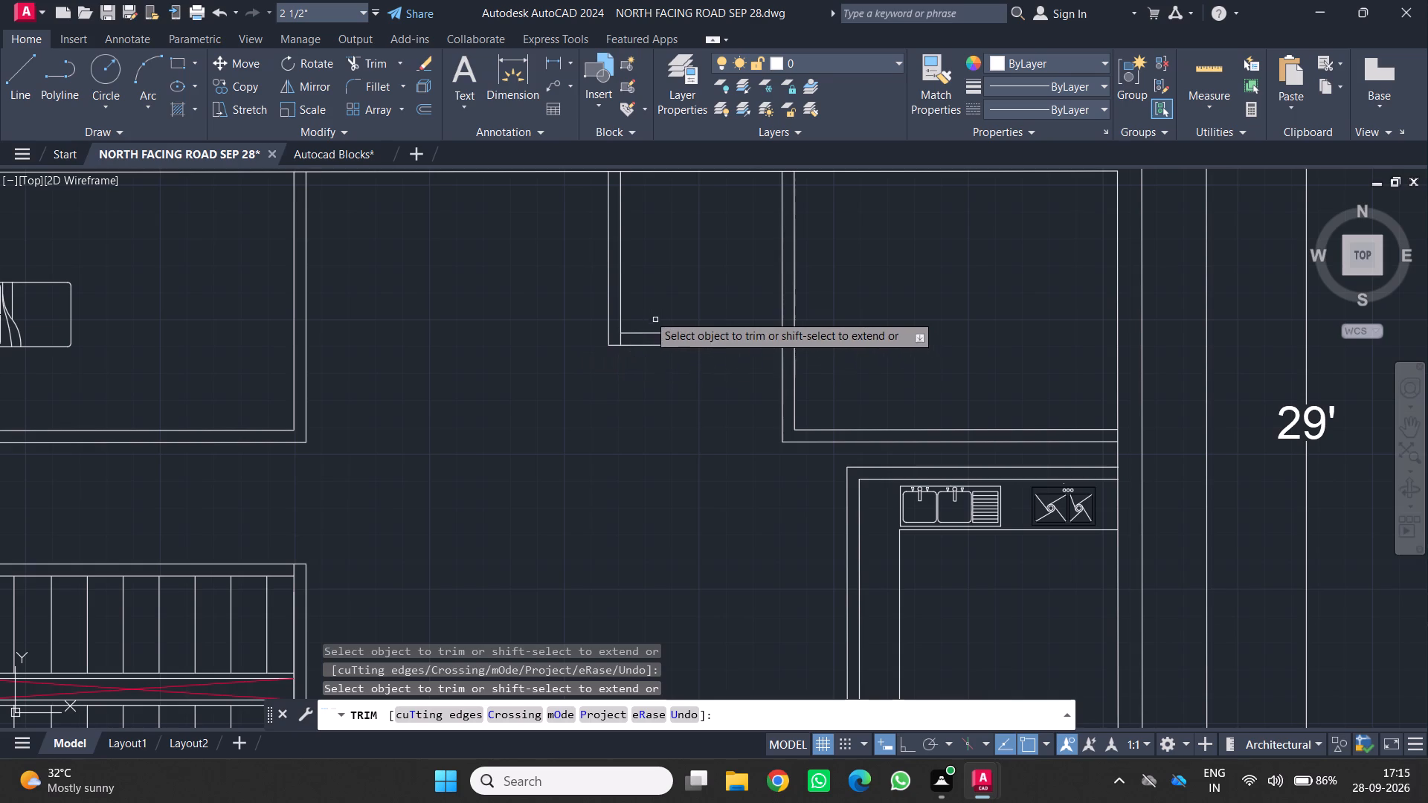
scroll(650, 309, "up", 2)
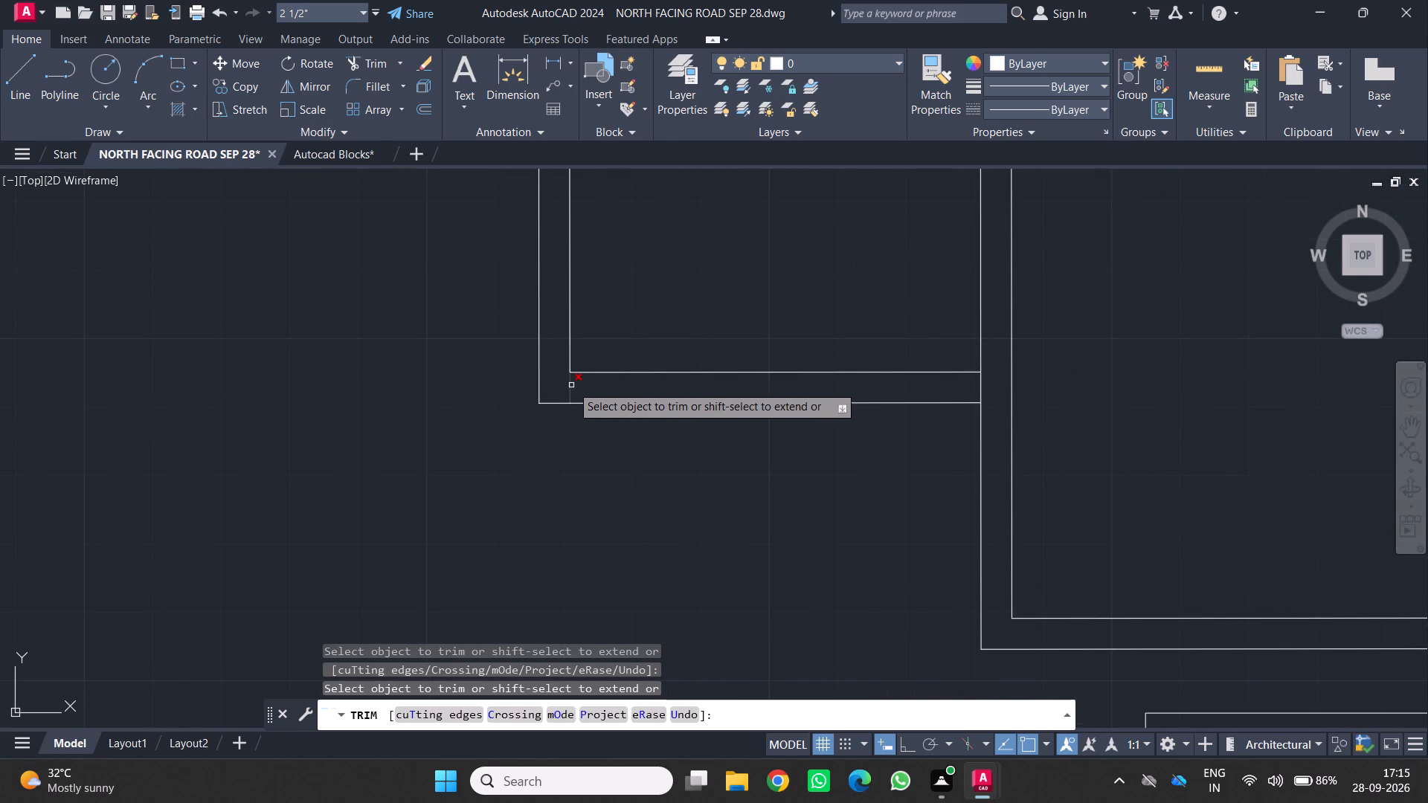
left_click(570, 385)
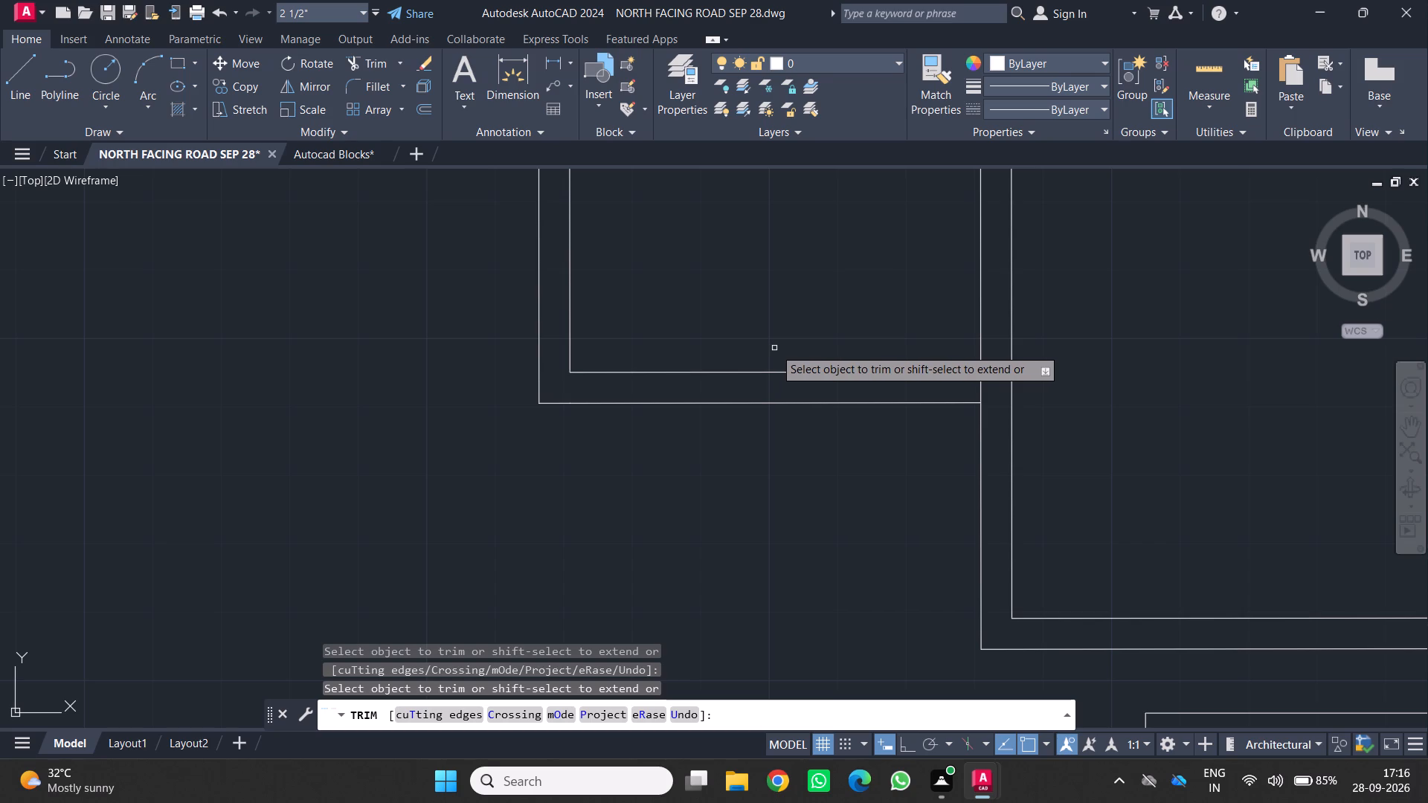
Examine the overall floor plan around the new small room, the northwest room and the staircase.
scroll(773, 343, "down", 2)
middle_click_drag(771, 343, 765, 349)
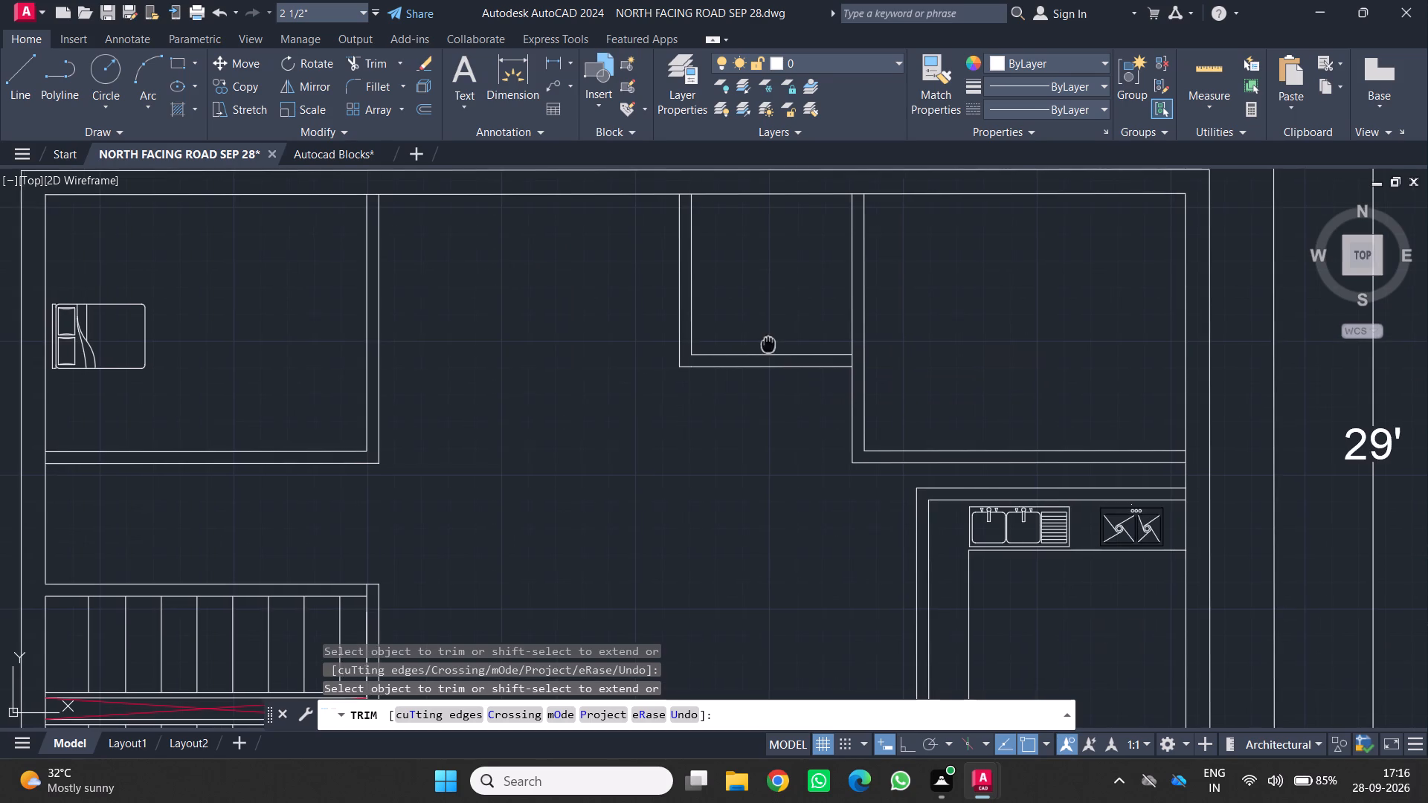
middle_click_drag(765, 349, 738, 386)
scroll(739, 386, "up", 2)
scroll(742, 381, "down", 3)
middle_click_drag(734, 360, 736, 311)
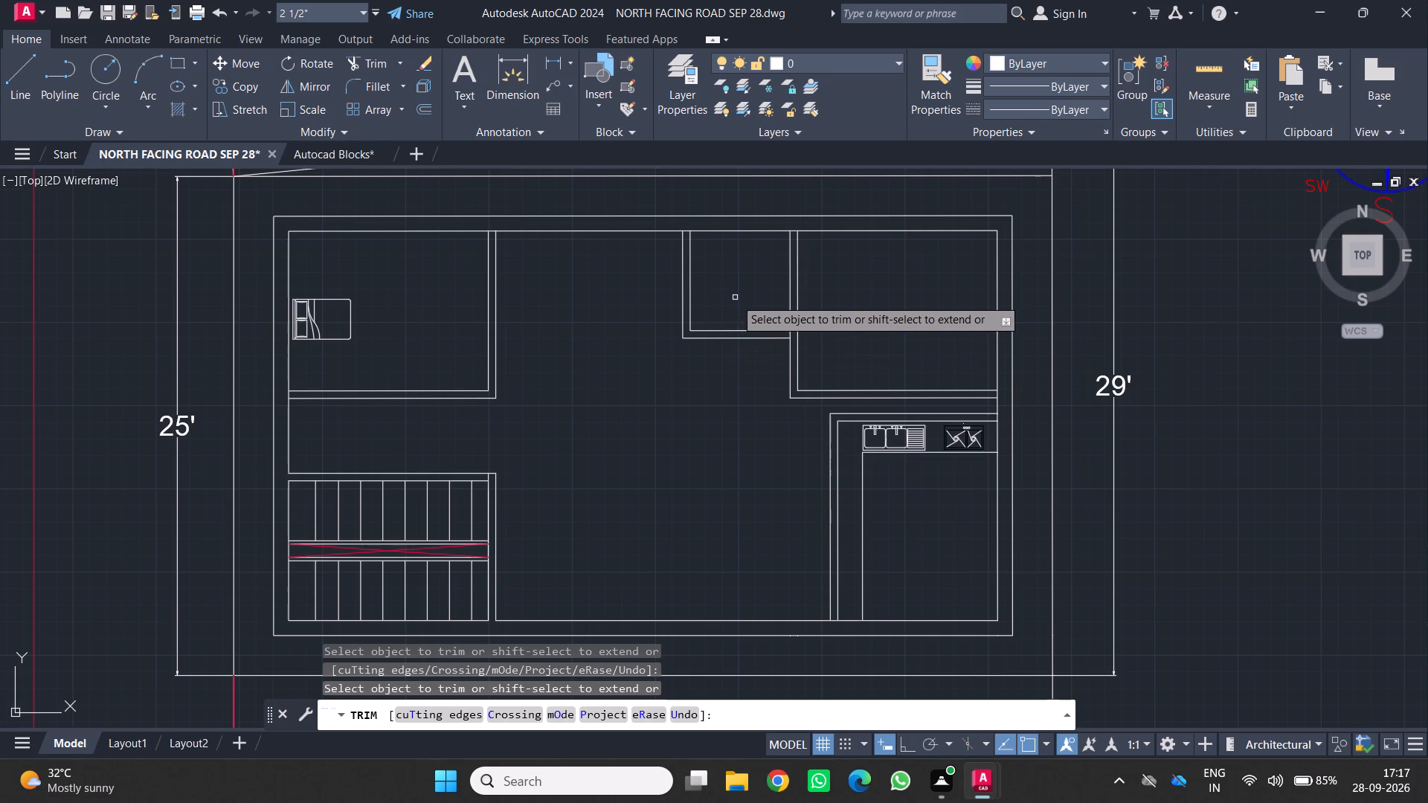
scroll(739, 307, "up", 1)
scroll(736, 309, "down", 1)
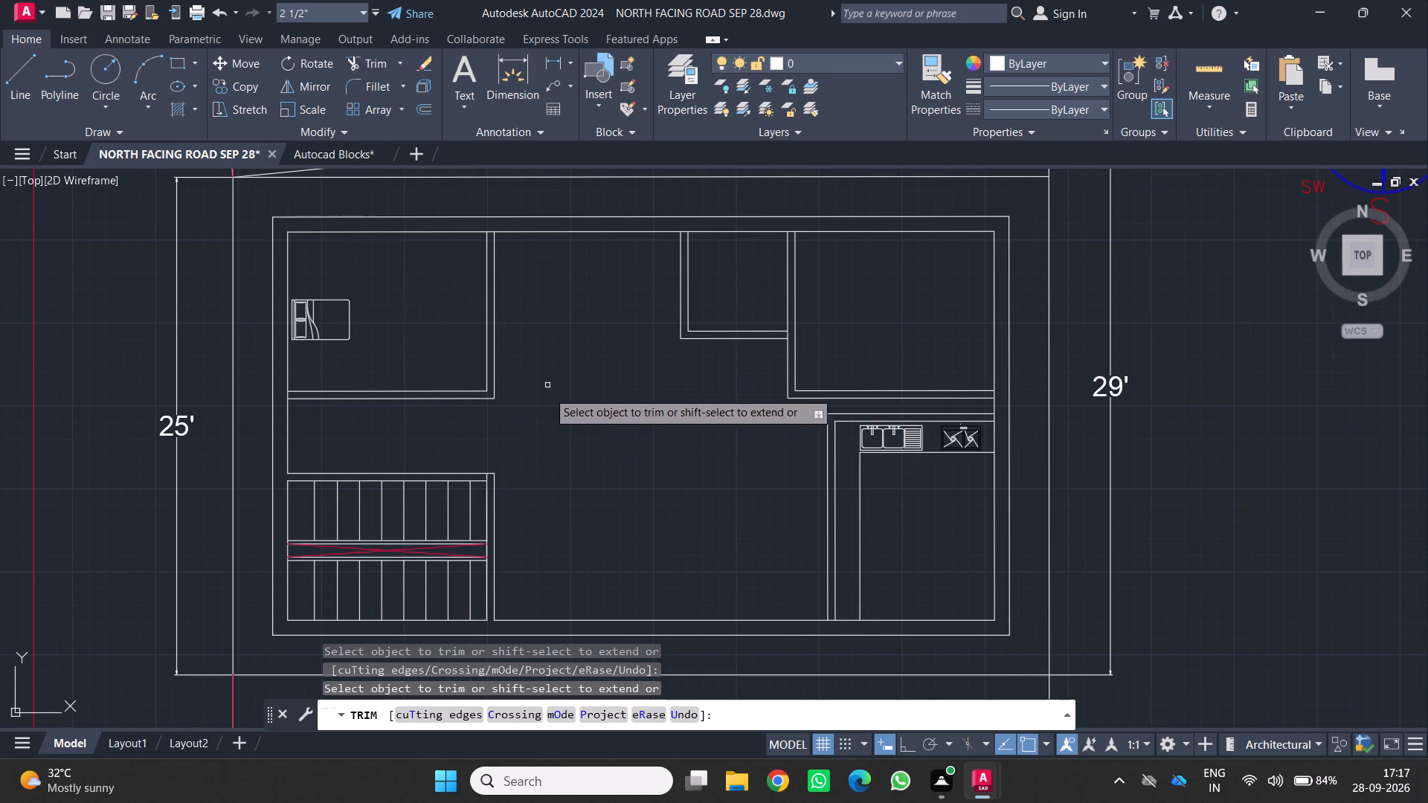
middle_click_drag(440, 433, 553, 399)
scroll(534, 385, "up", 1)
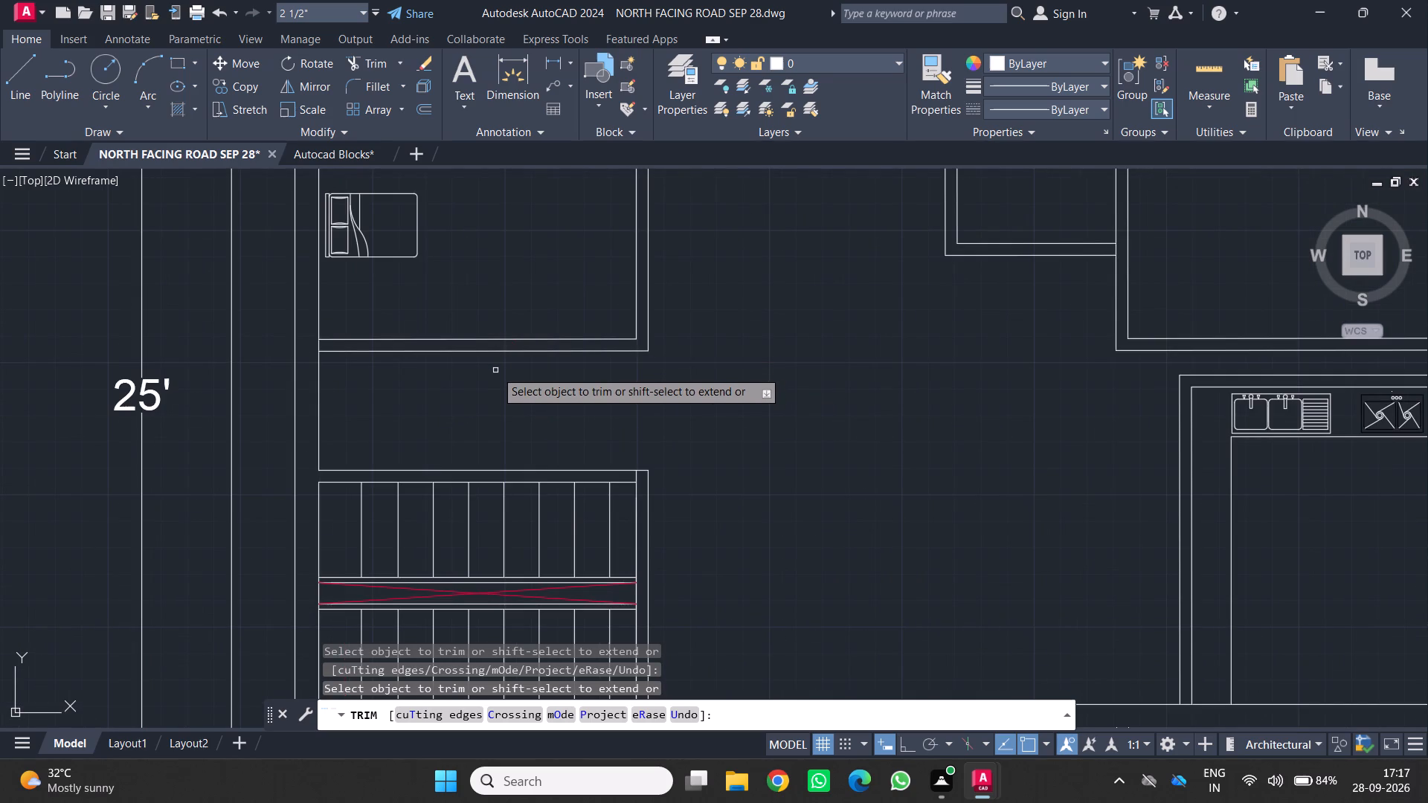
key("Escape")
key("Escape")
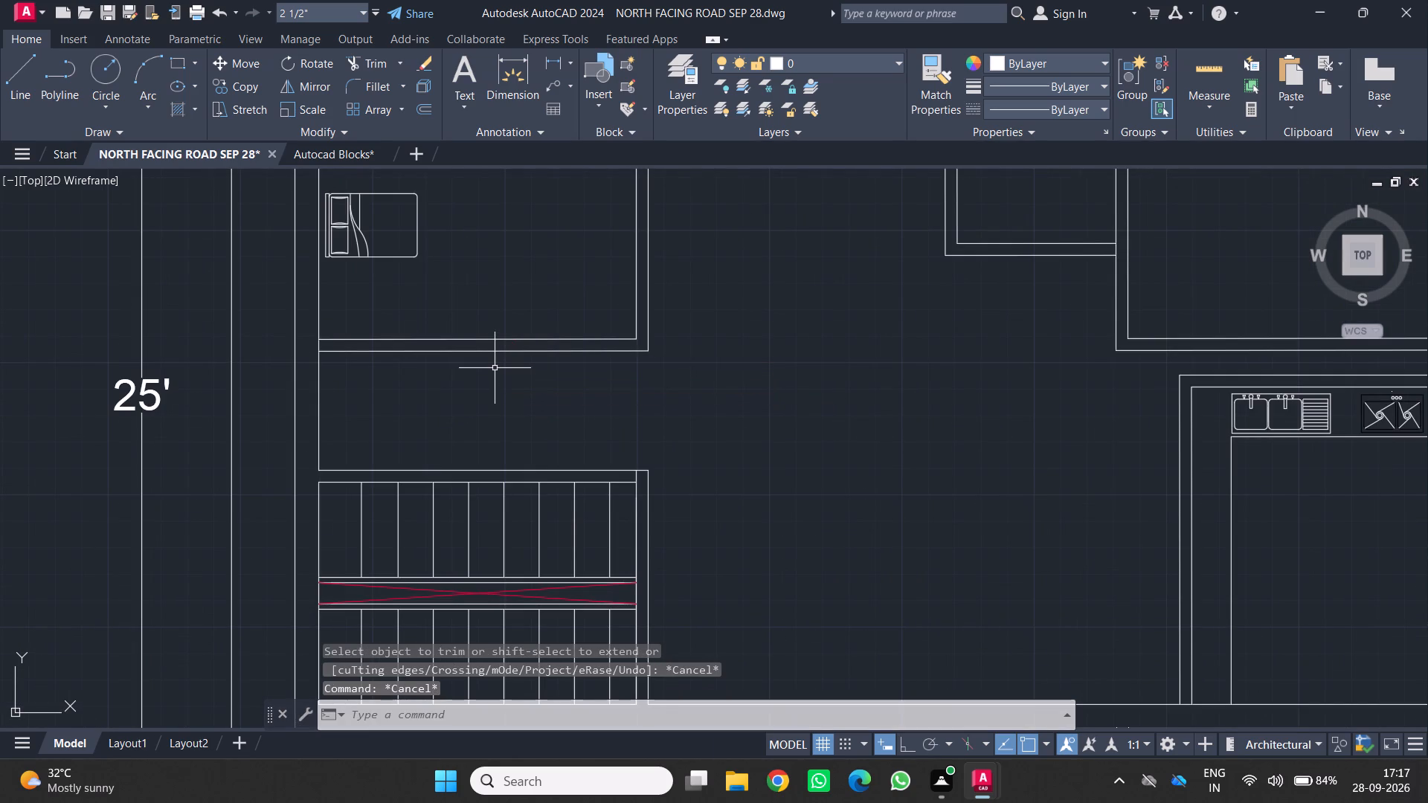
Offset the outer line of the northwest room's south wall southward toward the staircase, picking the distance from that line.
left_click(472, 350)
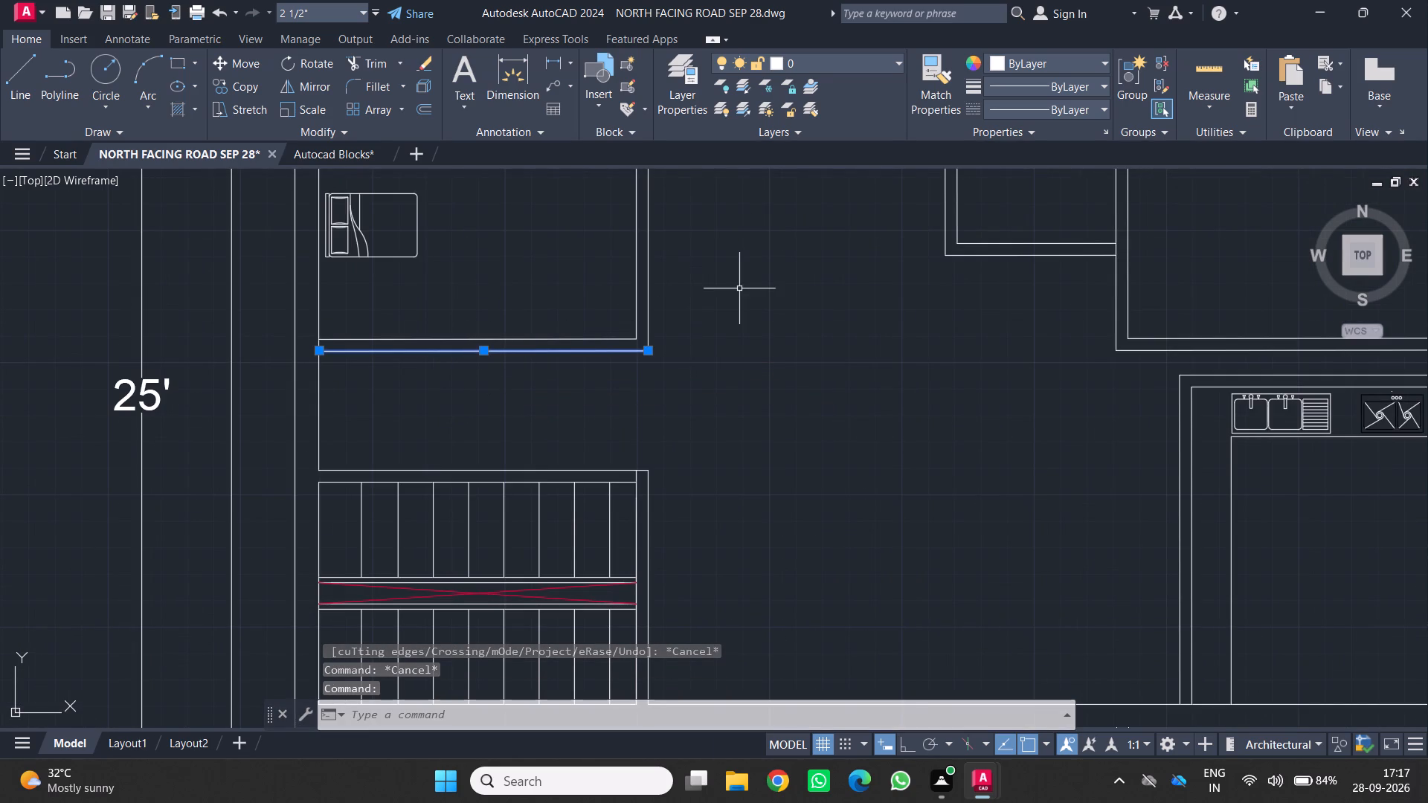
key("o")
key("Return")
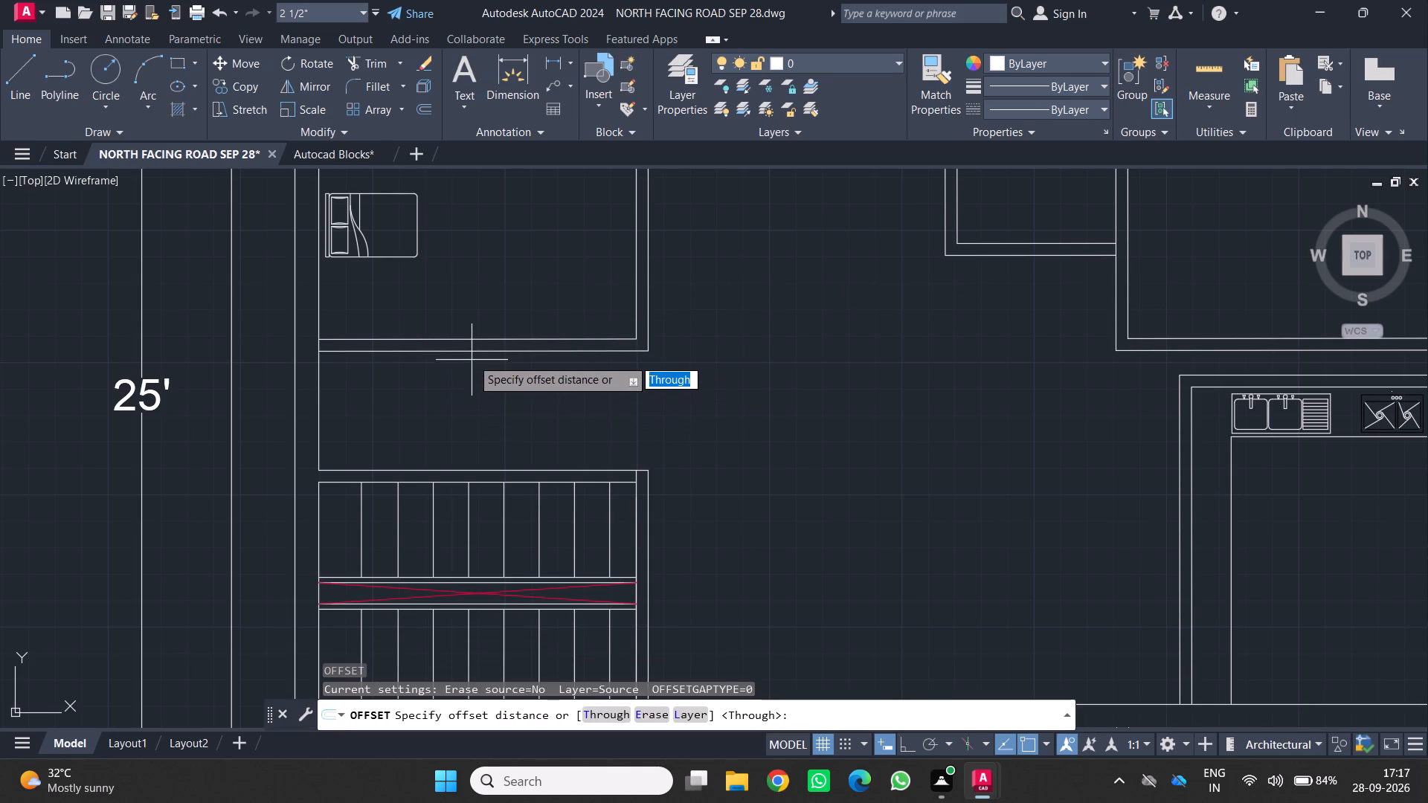
left_click(473, 352)
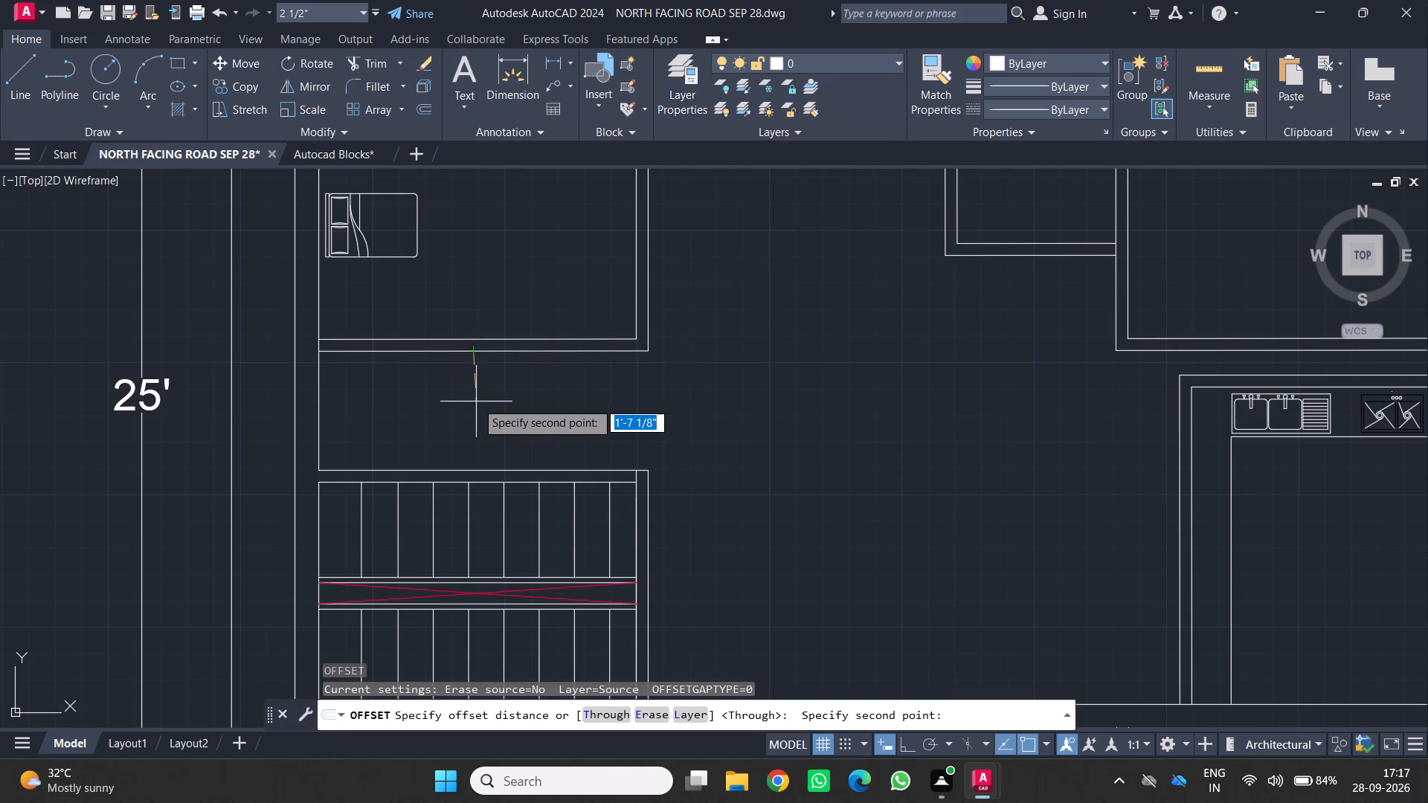
scroll(476, 401, "down", 3)
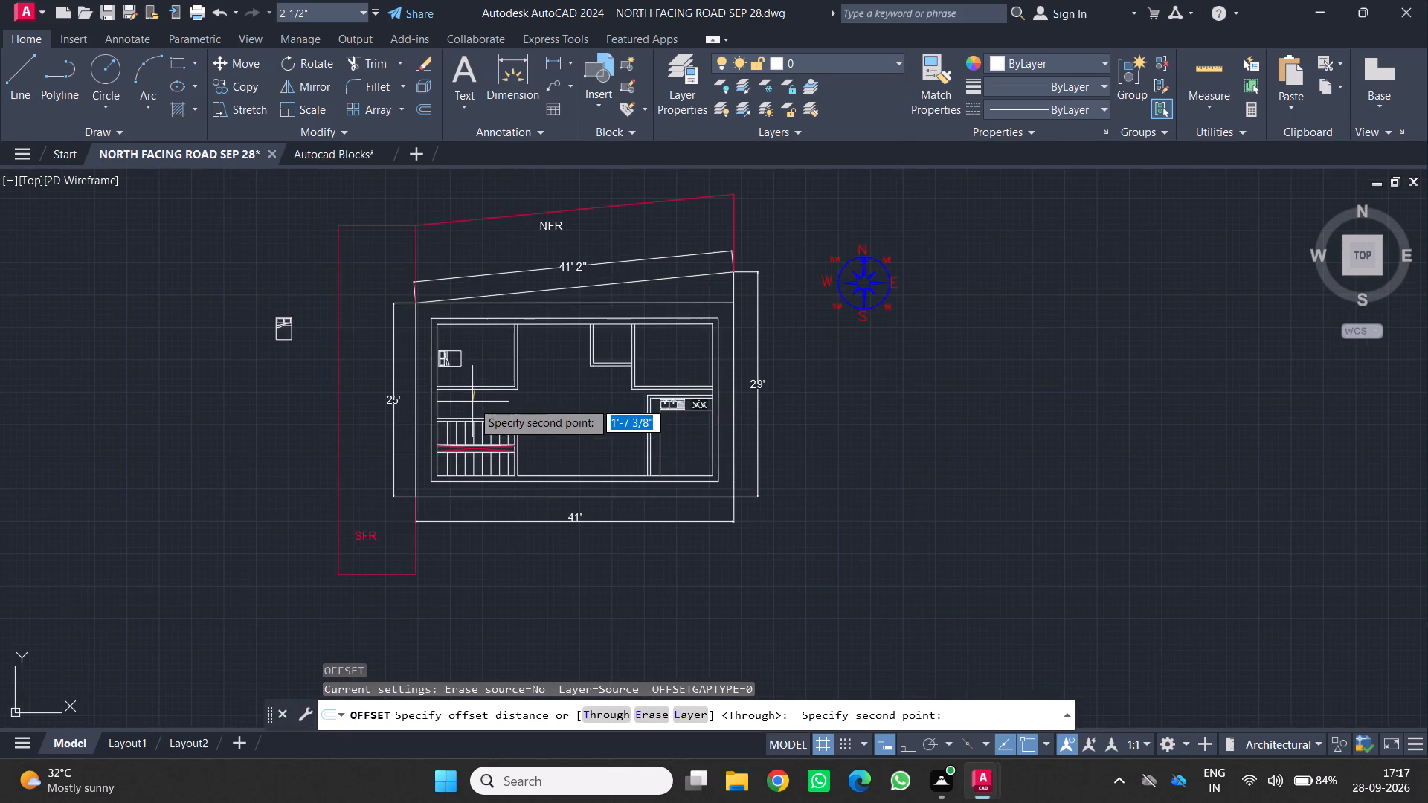
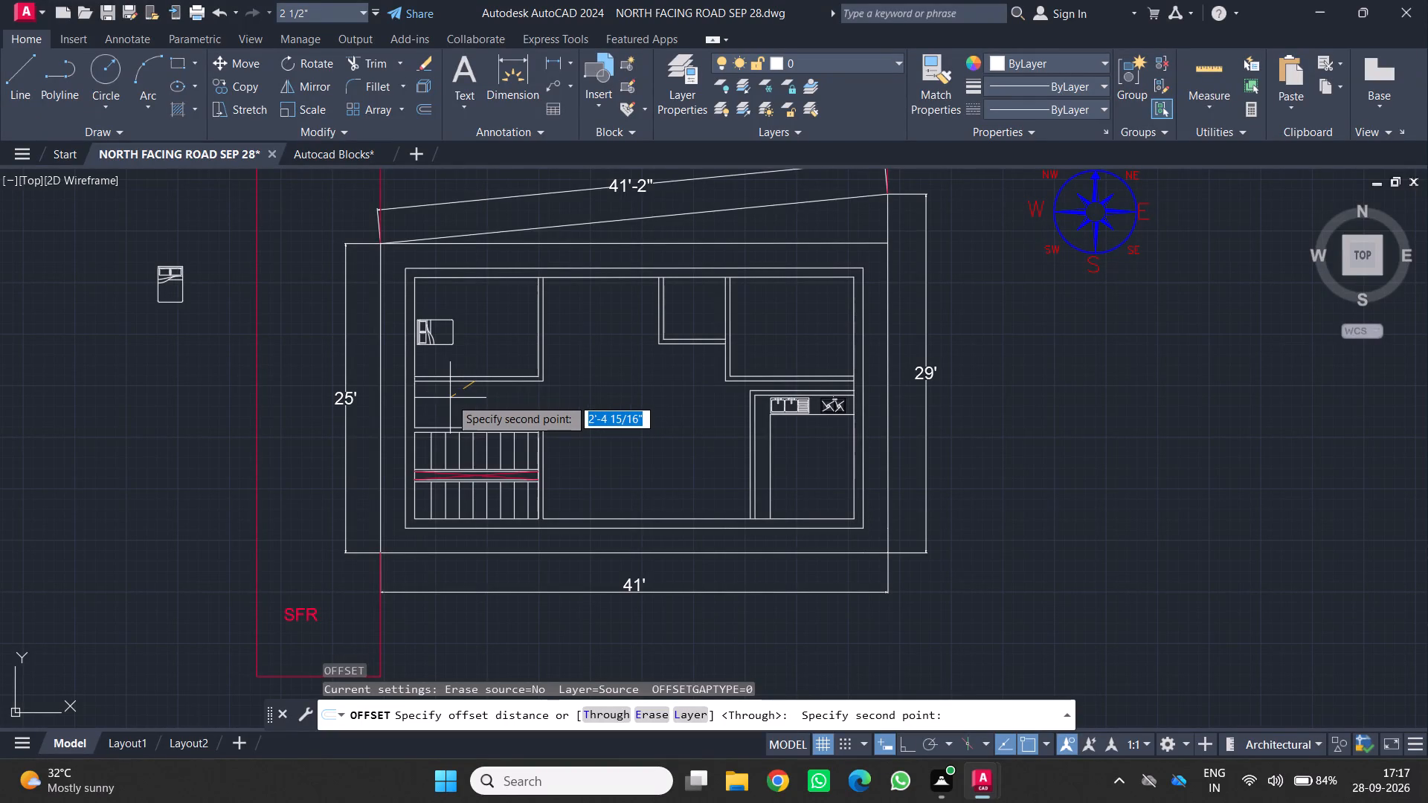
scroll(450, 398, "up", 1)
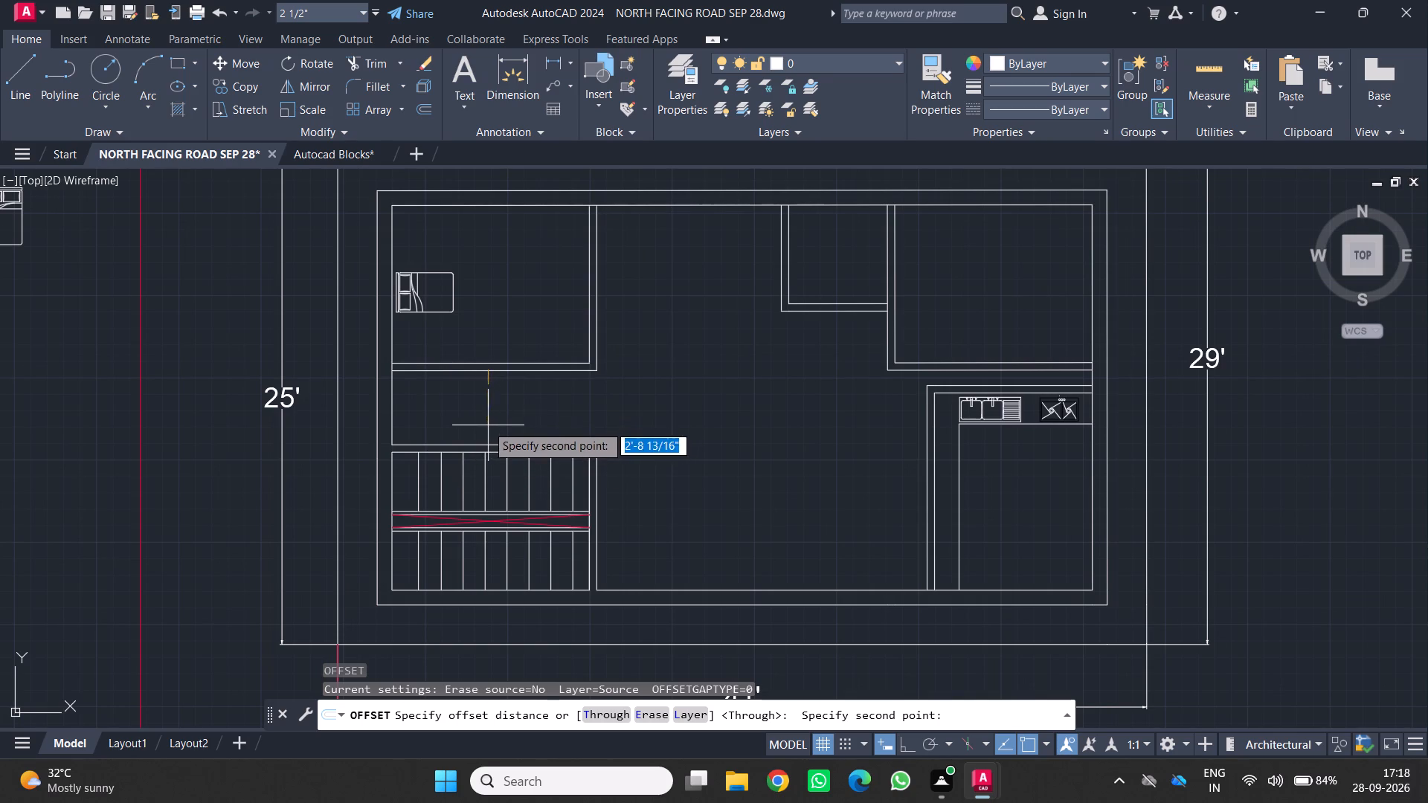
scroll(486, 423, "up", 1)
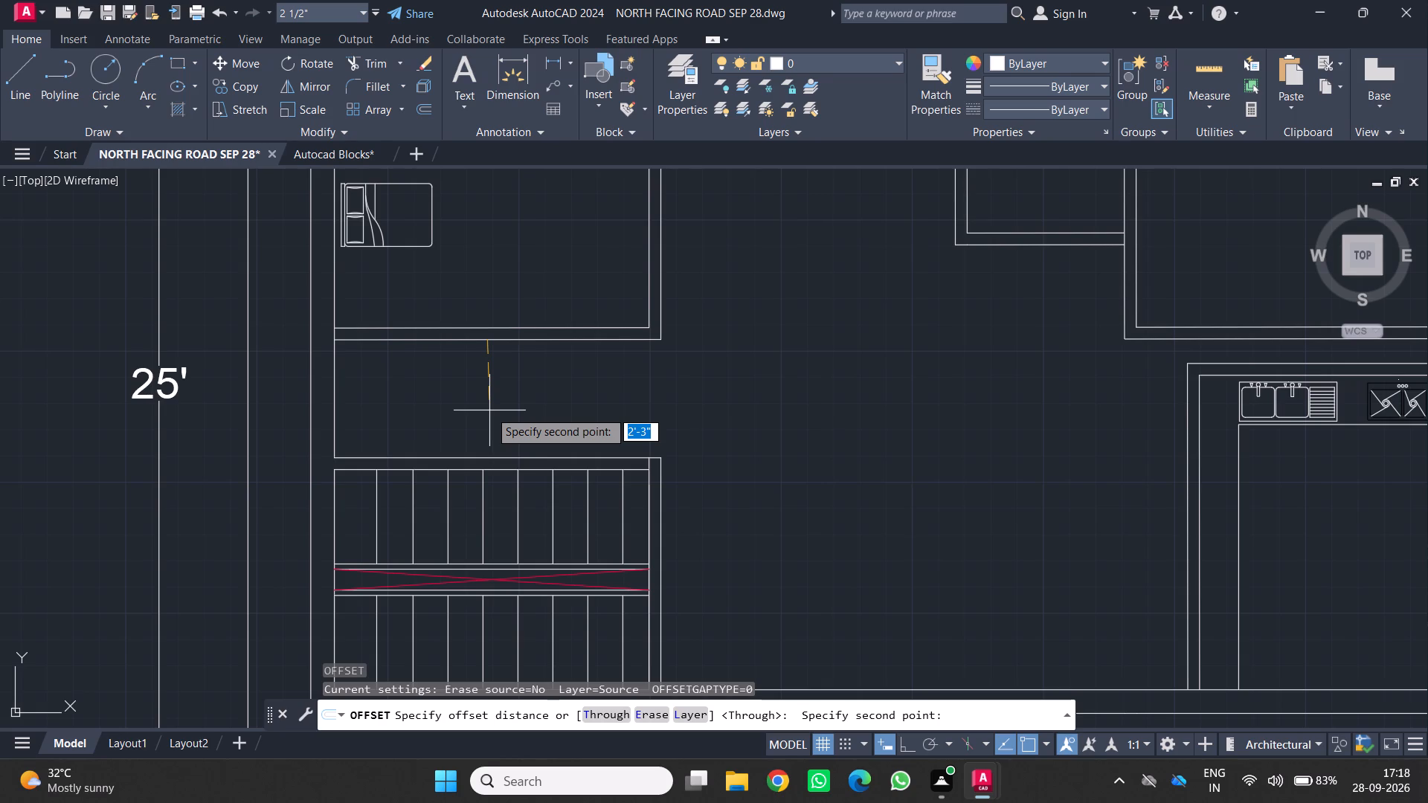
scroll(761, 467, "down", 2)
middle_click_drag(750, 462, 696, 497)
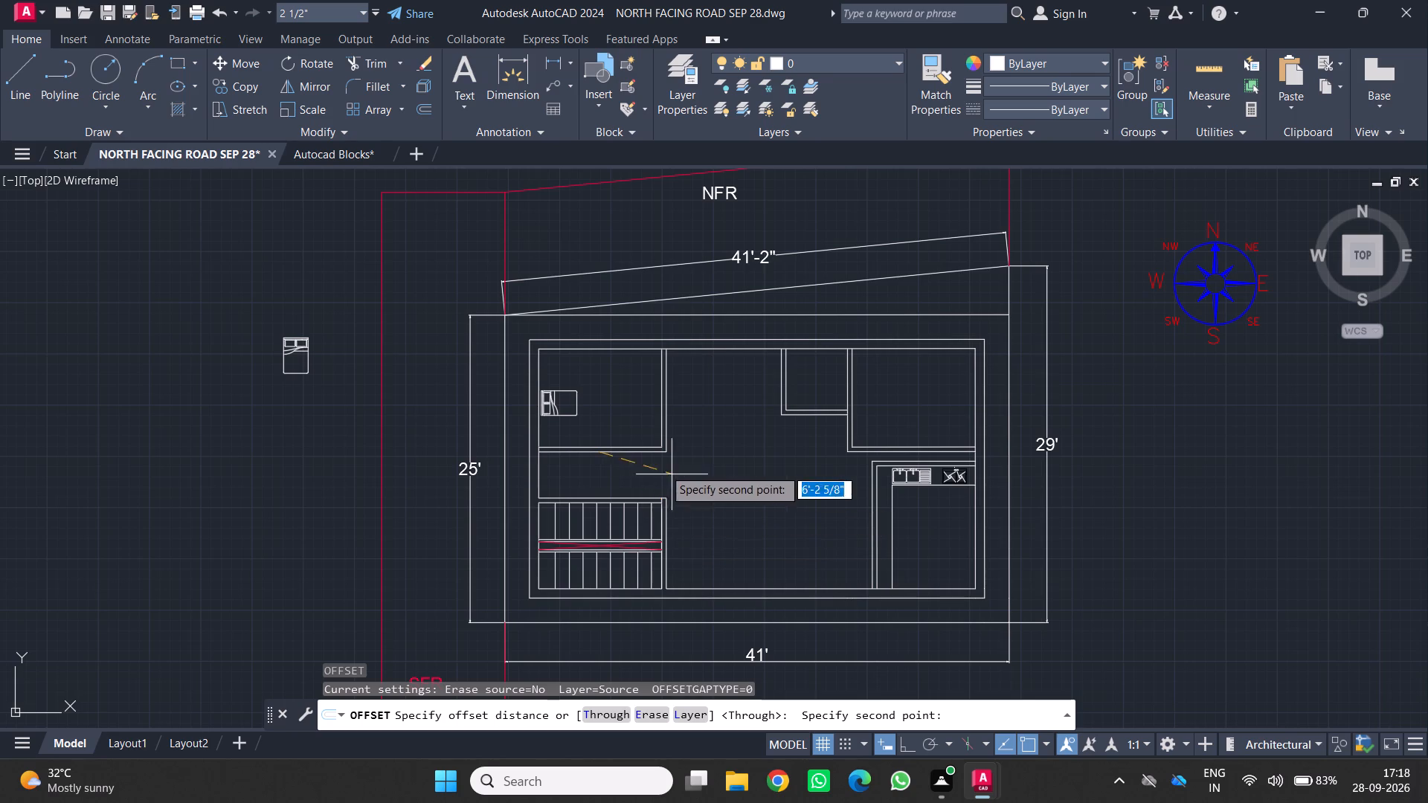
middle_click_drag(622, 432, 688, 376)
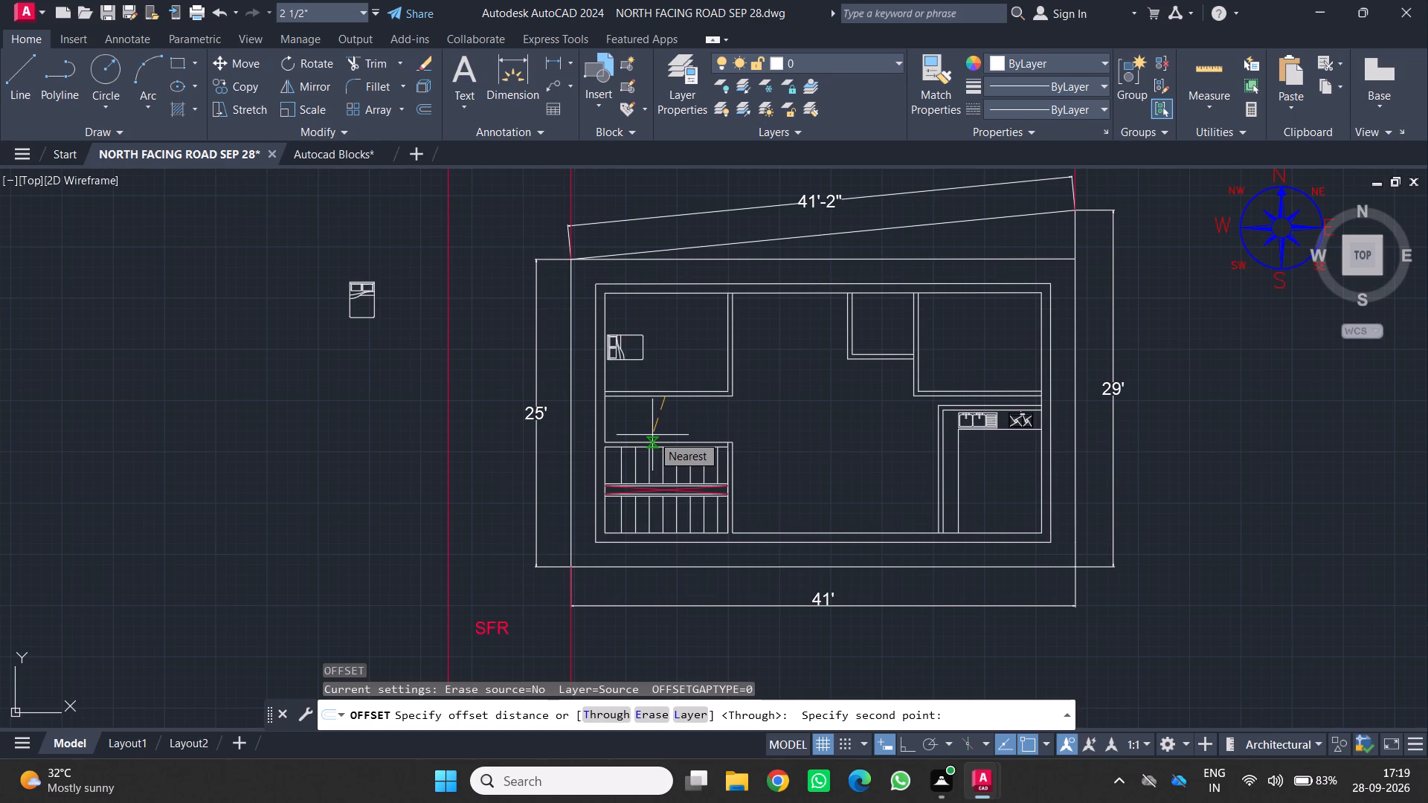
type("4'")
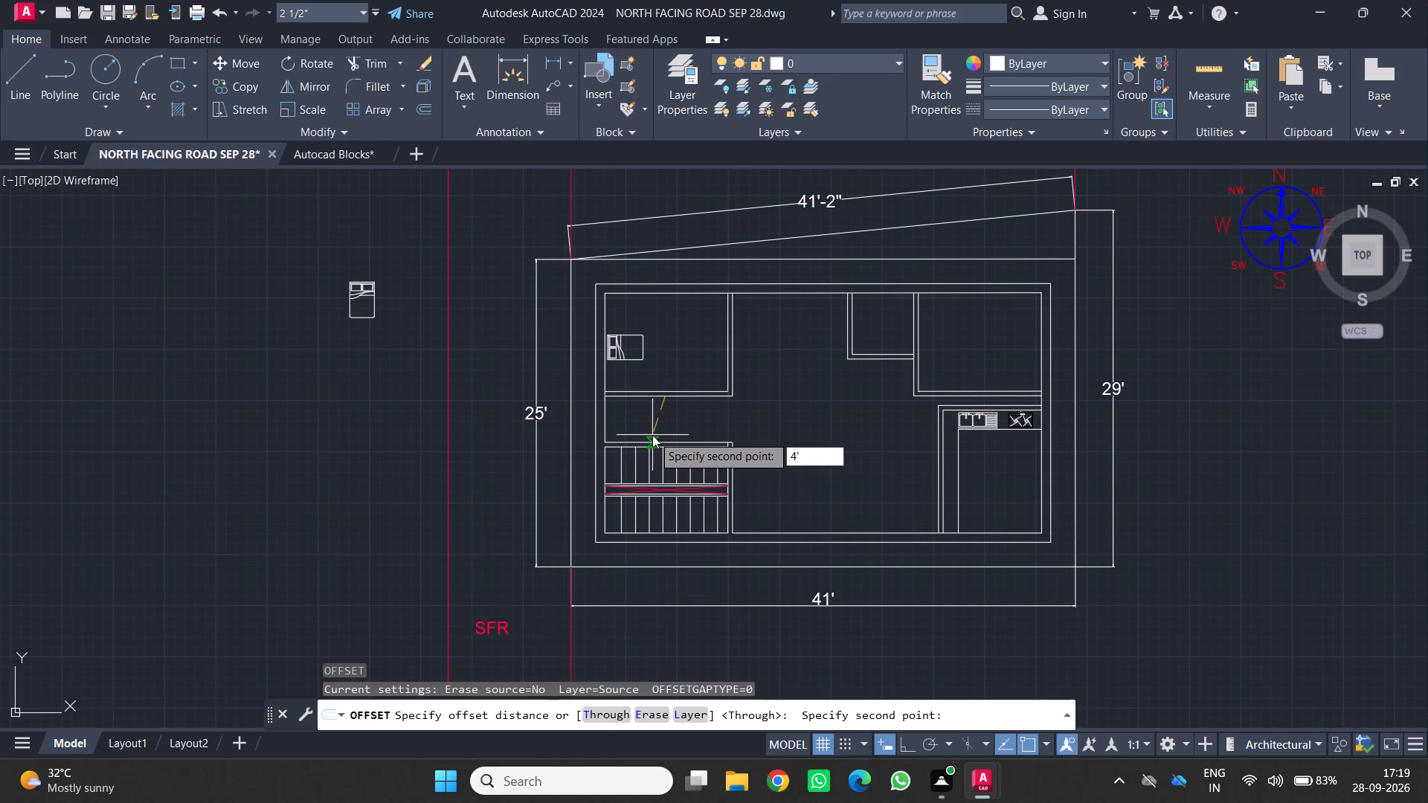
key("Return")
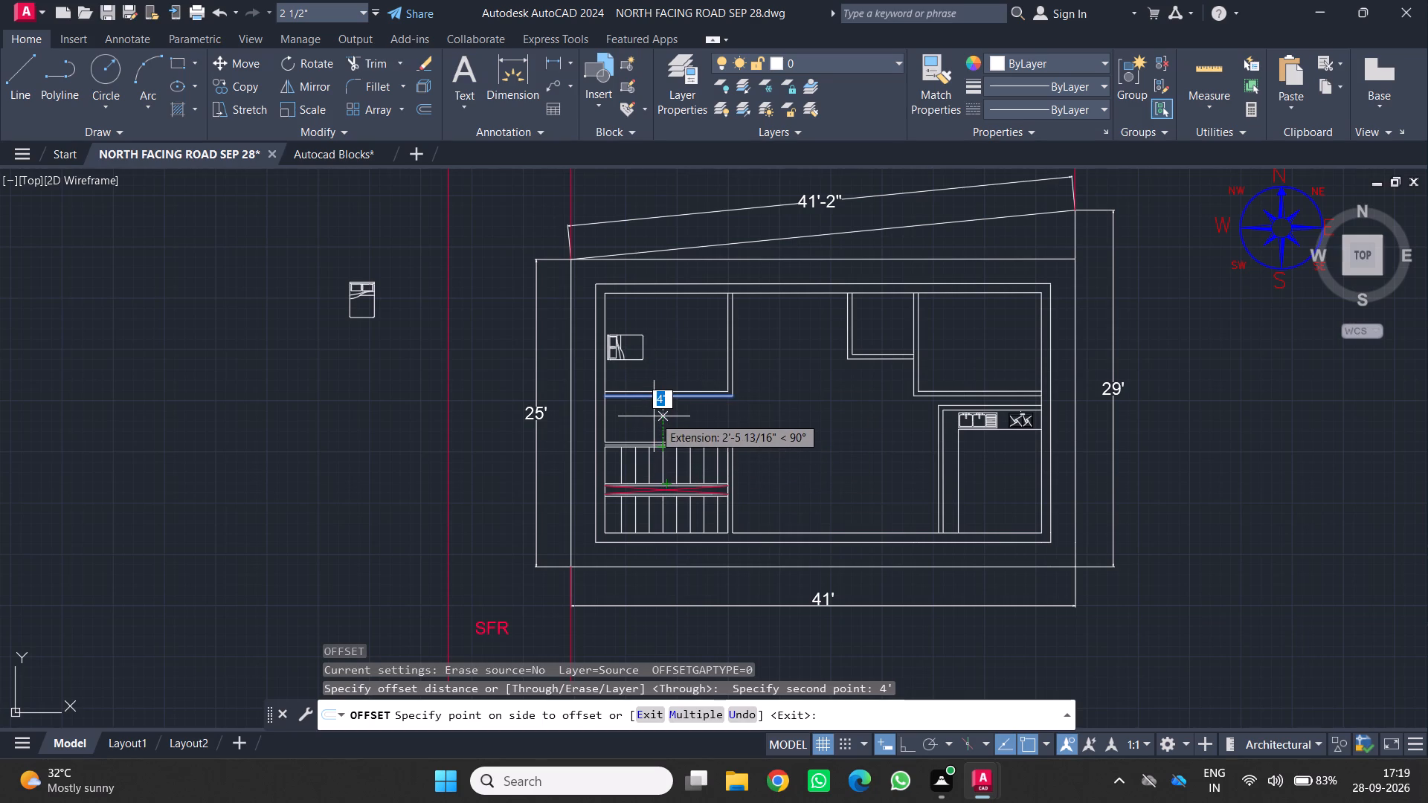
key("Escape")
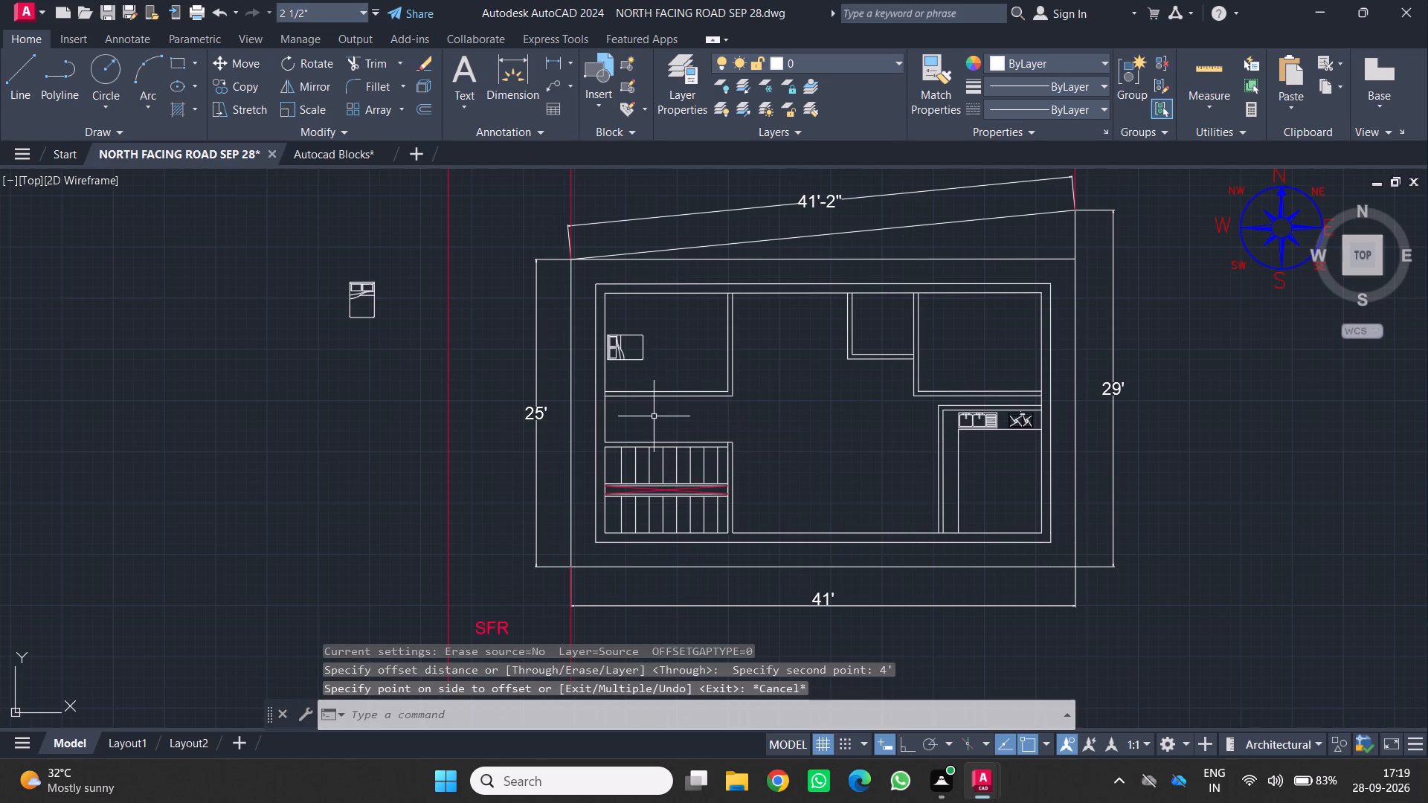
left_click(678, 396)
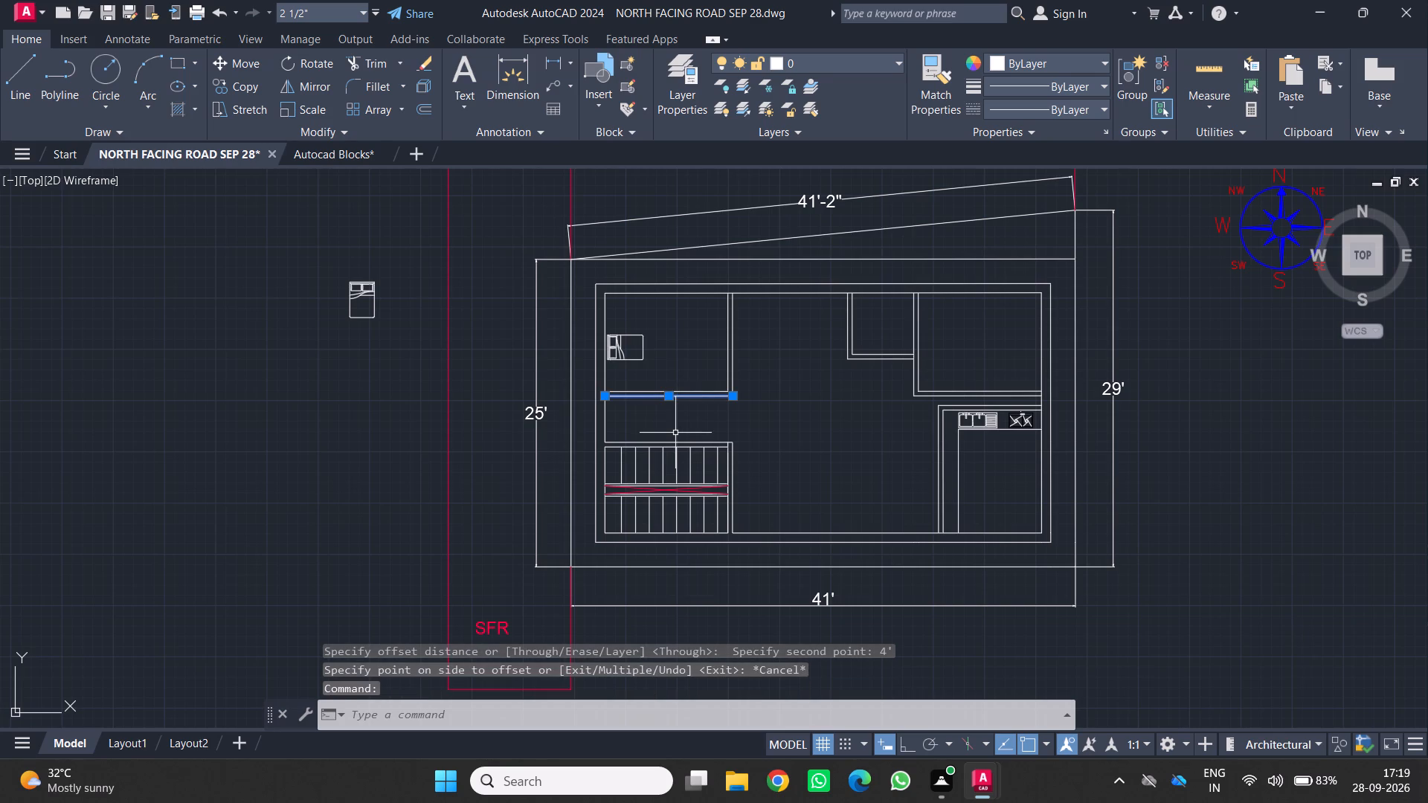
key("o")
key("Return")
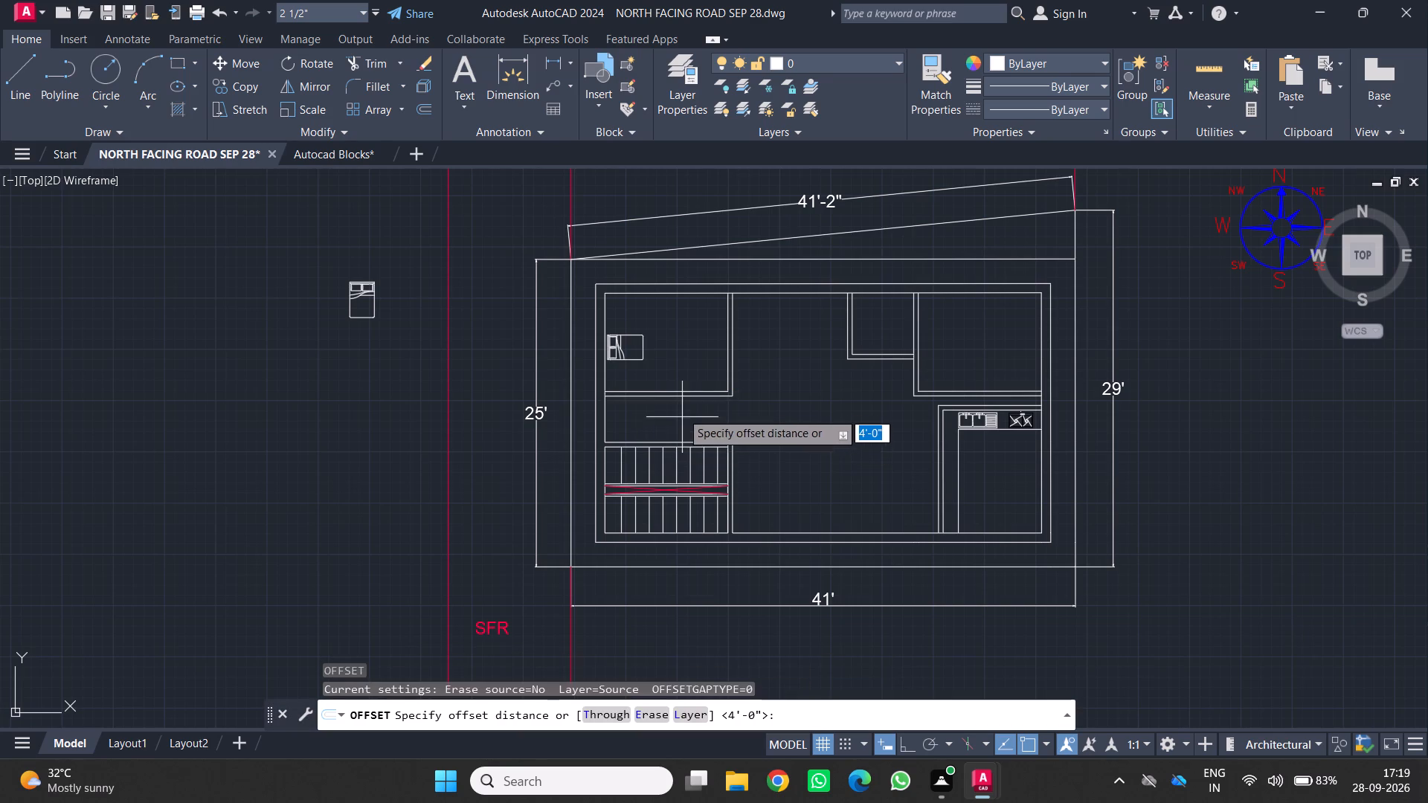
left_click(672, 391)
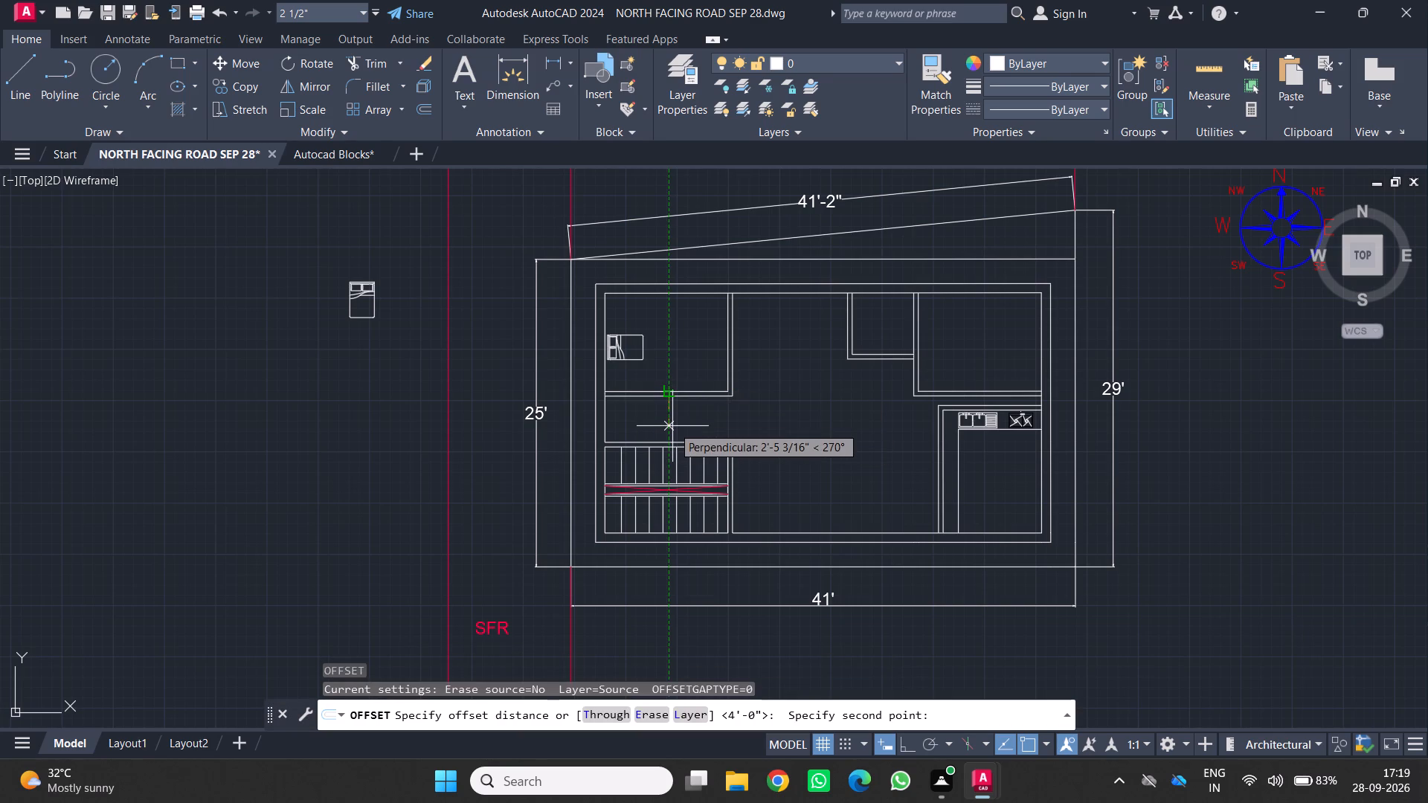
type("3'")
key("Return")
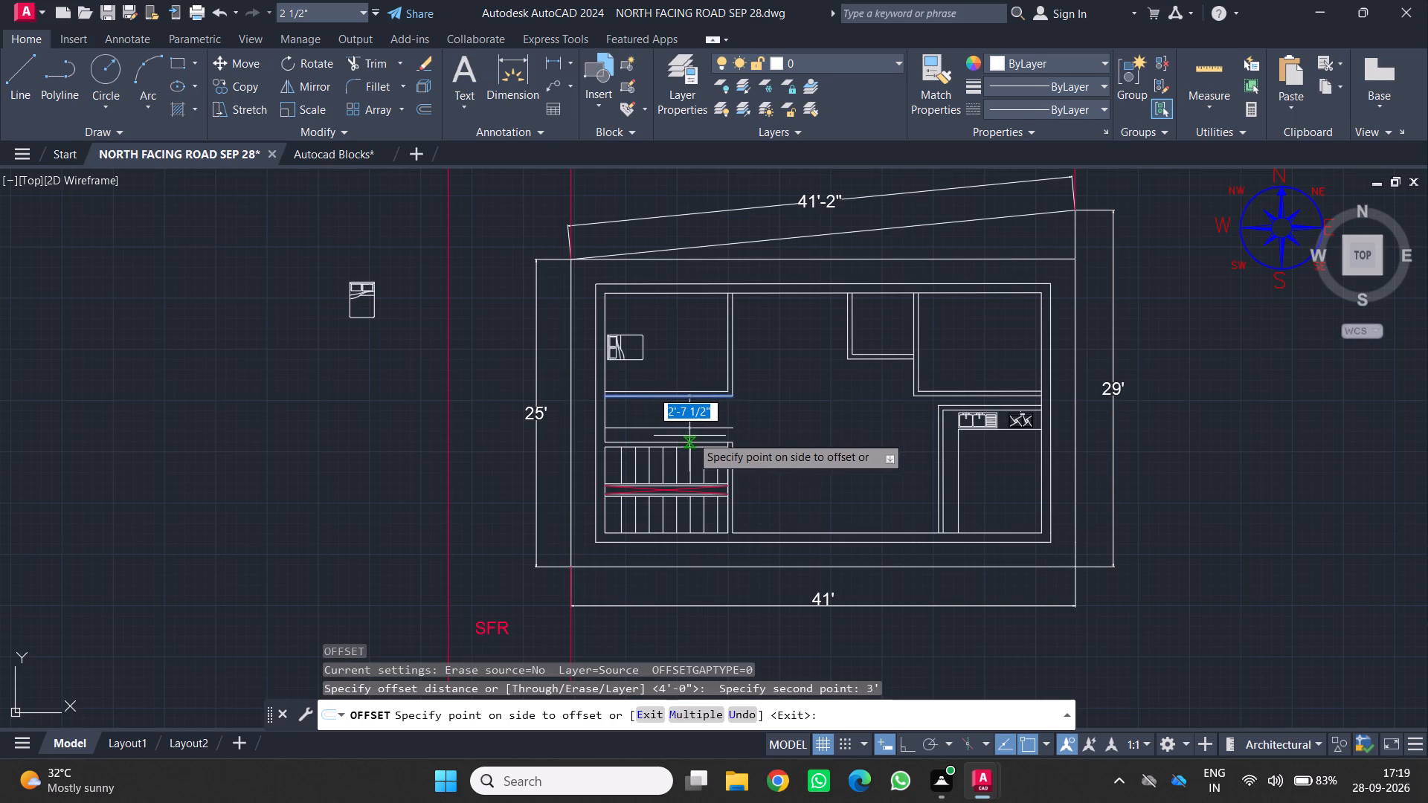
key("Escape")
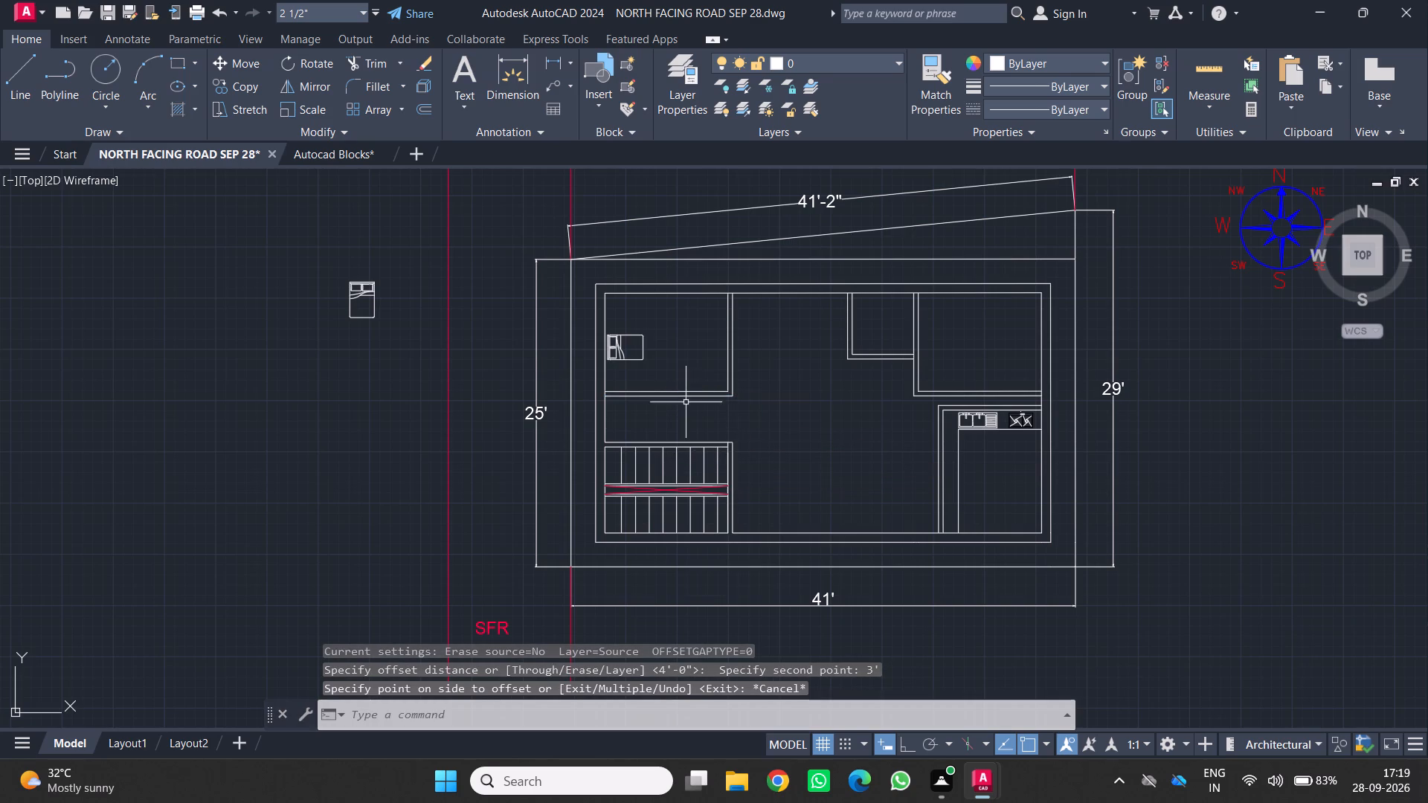
Offset the outer line of the northwest room's south wall 3' southward toward the staircase.
left_click(684, 396)
key("o")
key("Return")
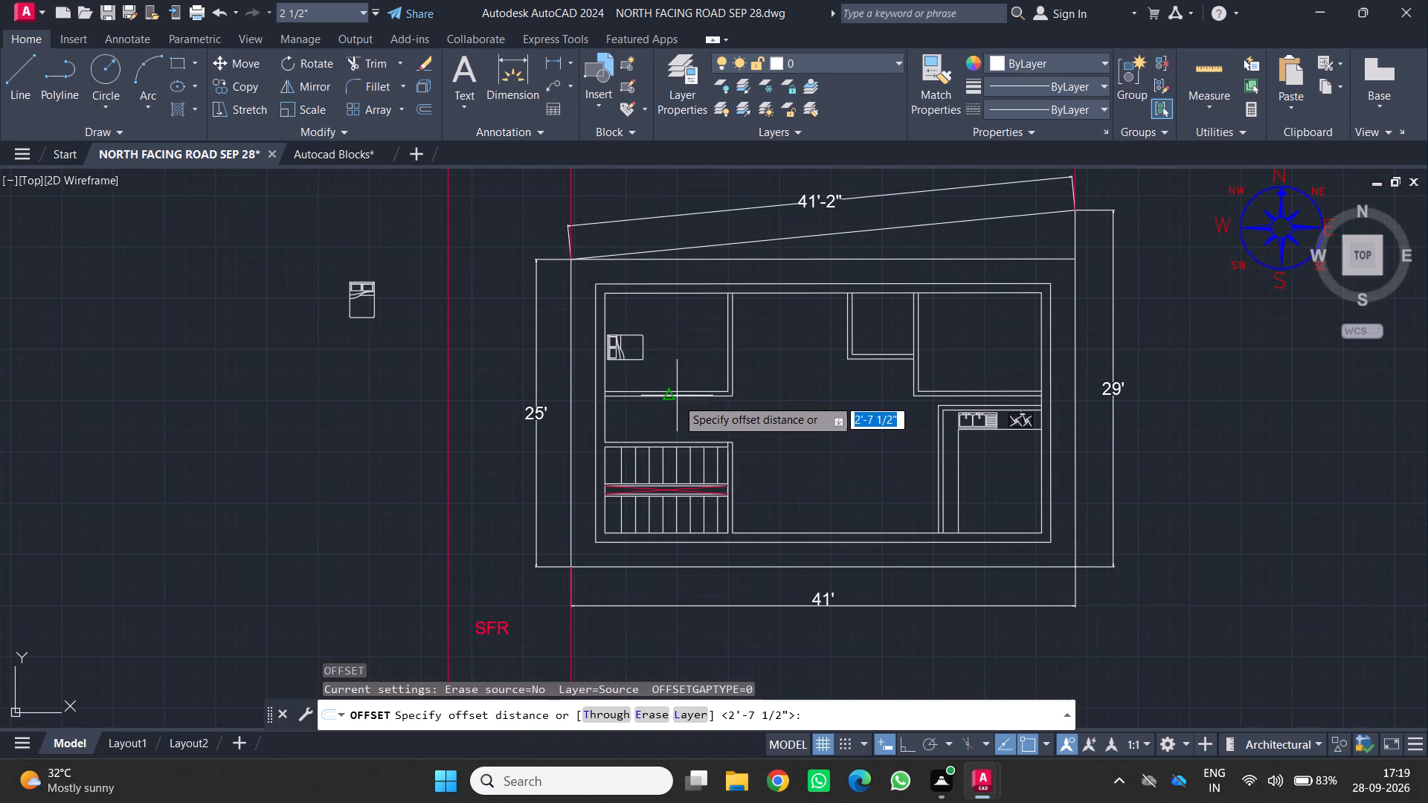
left_click_drag(671, 395, 666, 407)
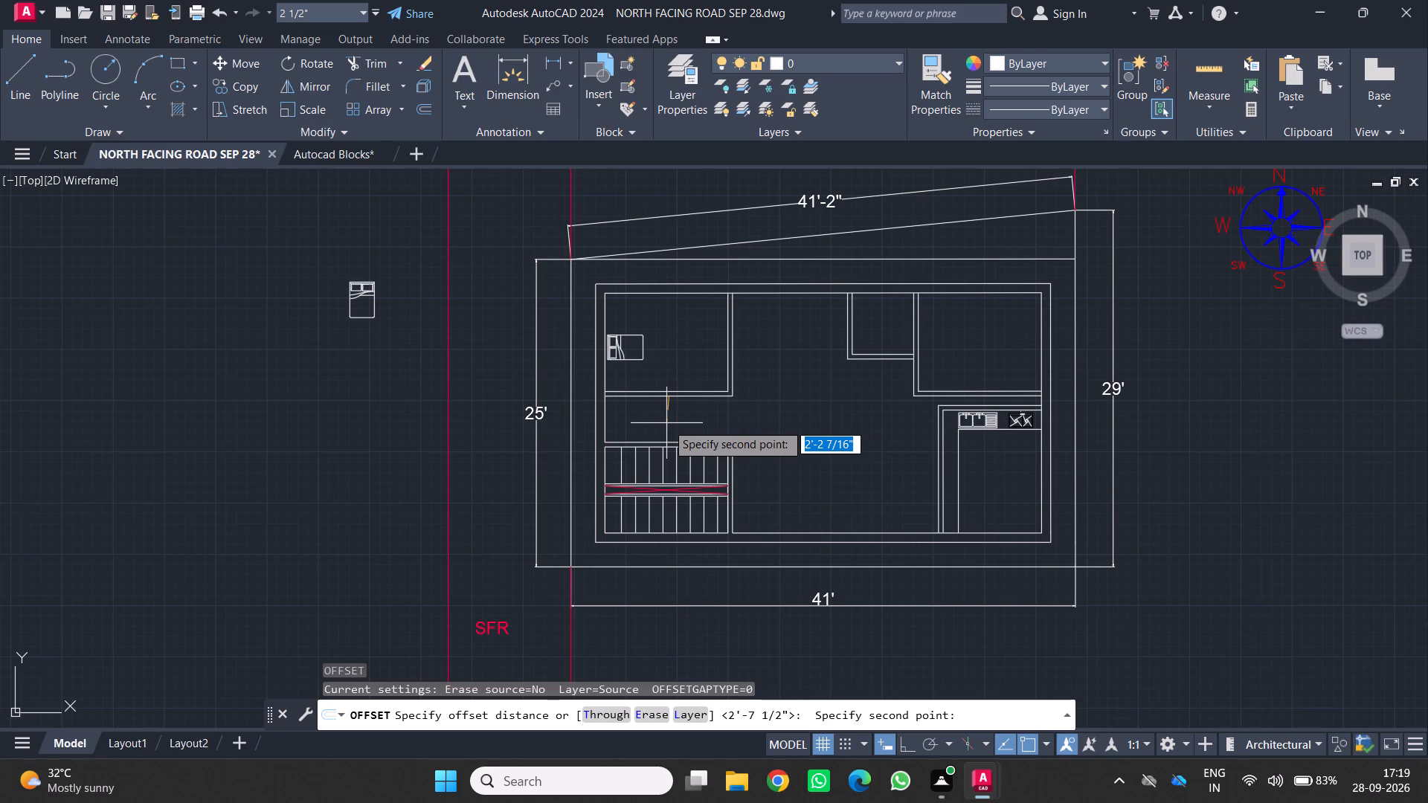
type("3'")
key("Return")
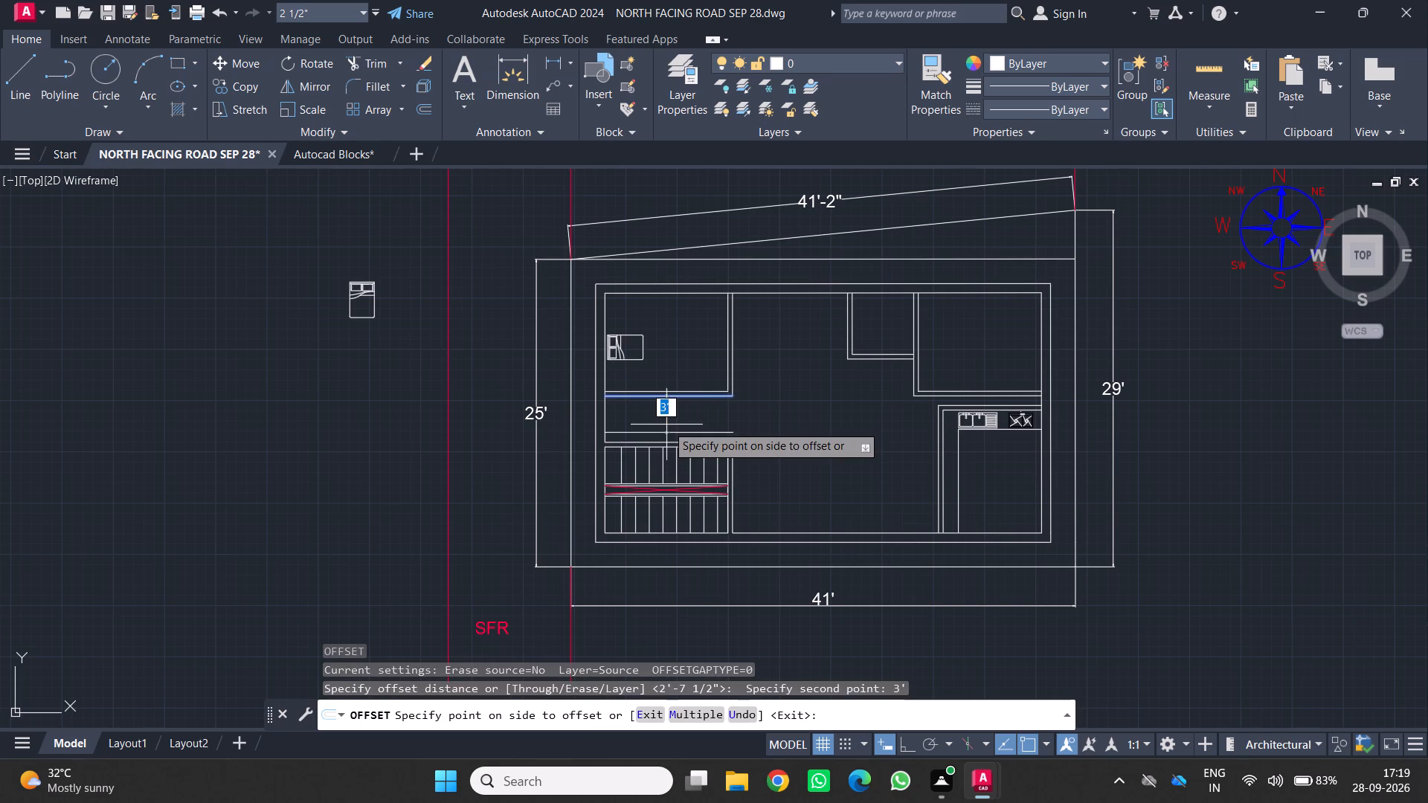
left_click(666, 425)
Offset the new horizontal line another 4.5" southward to give the partition wall above the staircase its thickness.
left_click(671, 433)
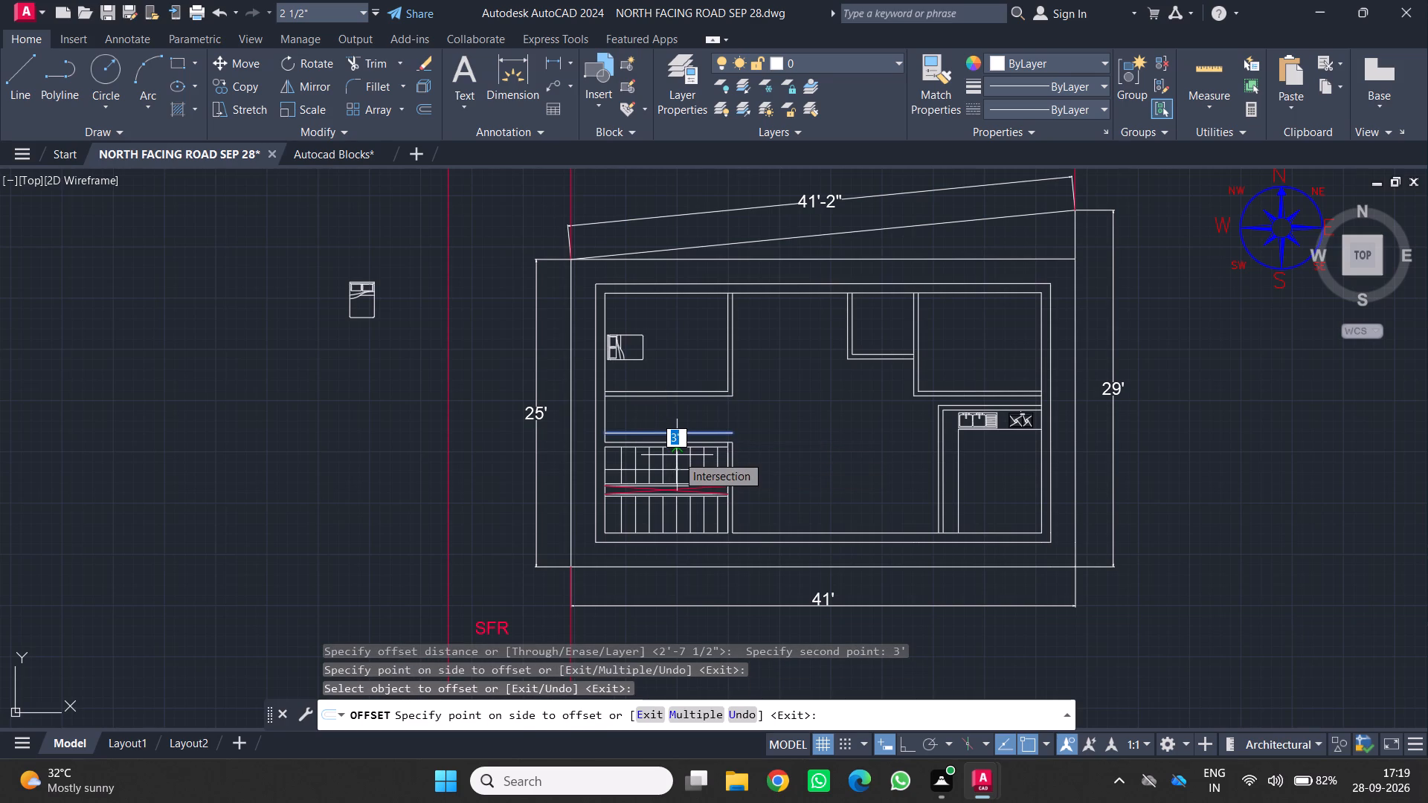
type("4.5")
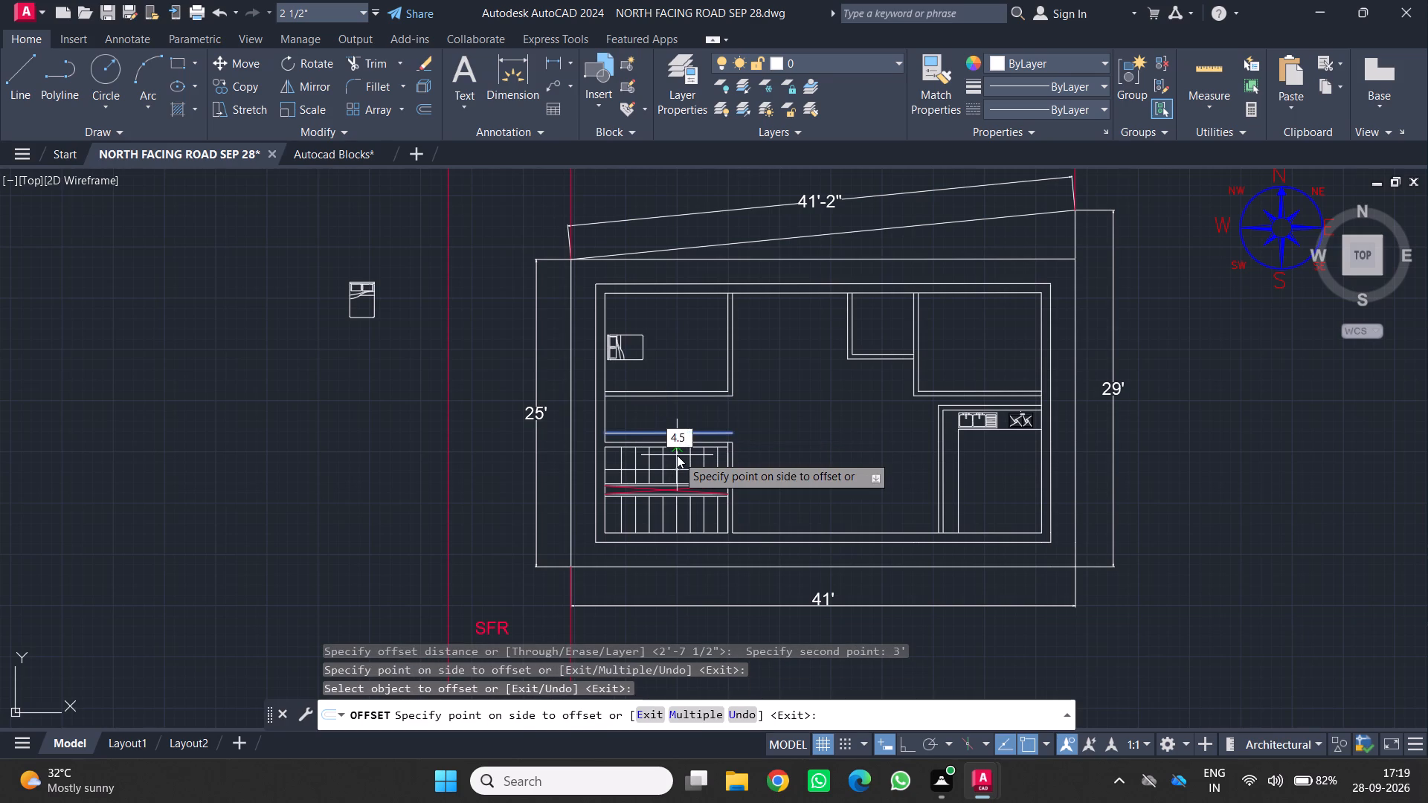
key("Return")
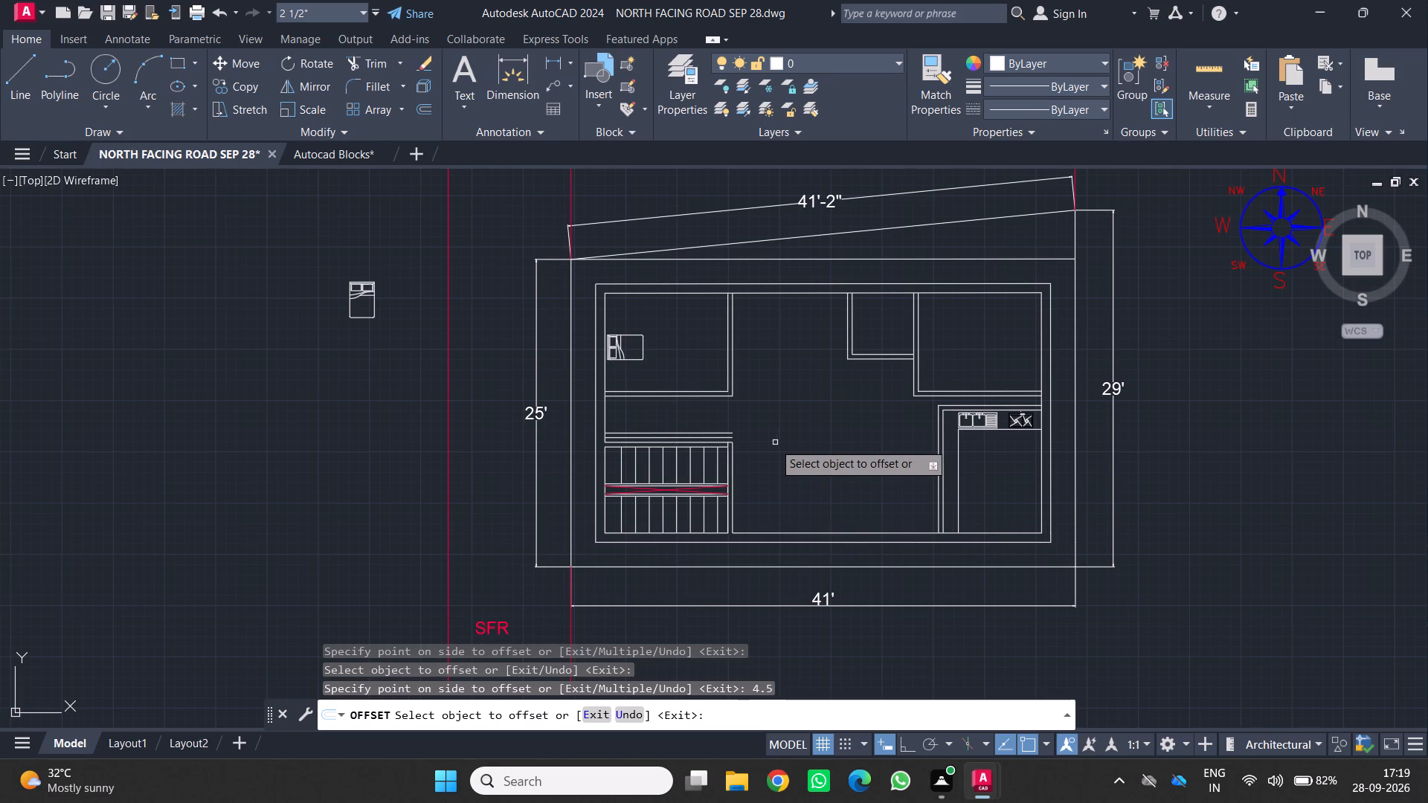
scroll(773, 448, "up", 2)
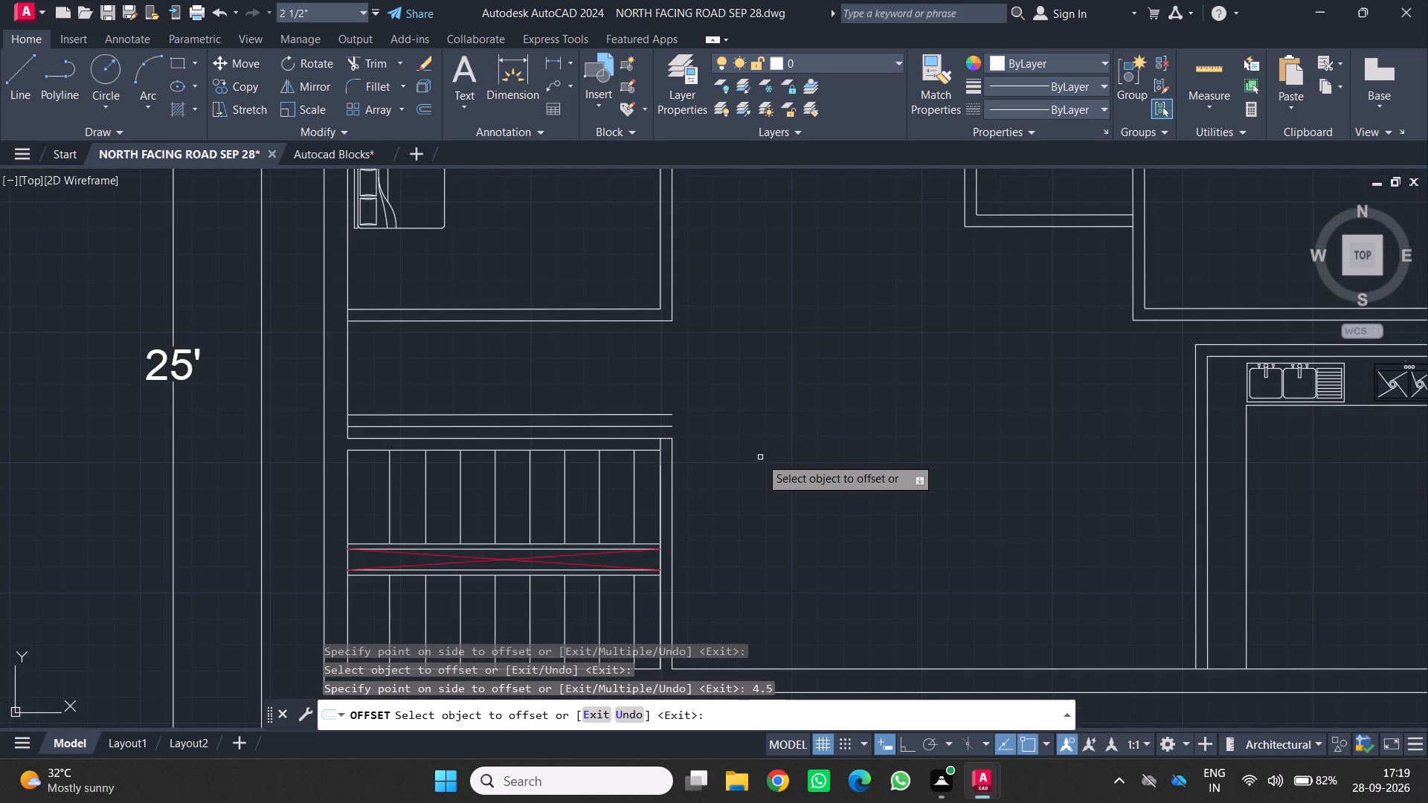
scroll(760, 457, "down", 1)
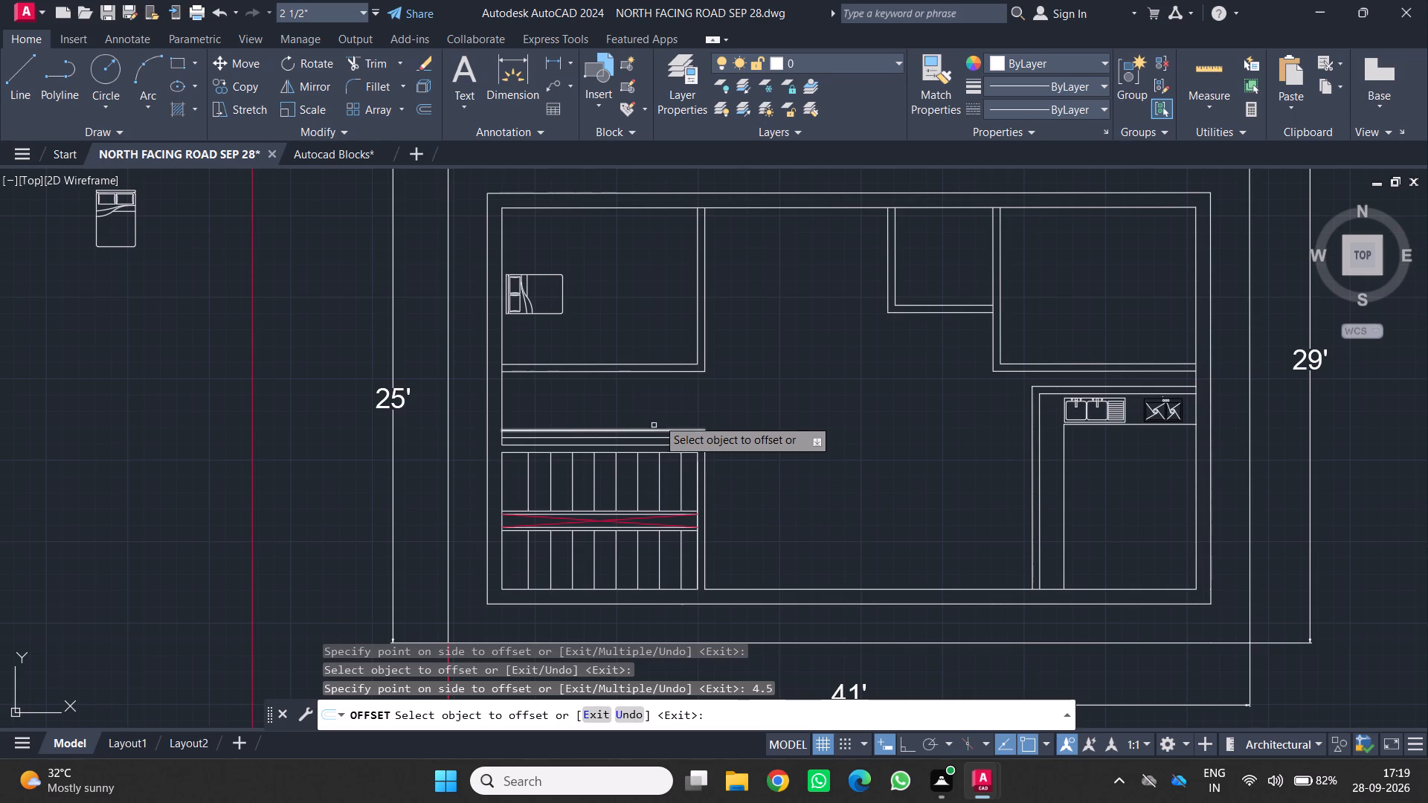
key("Escape")
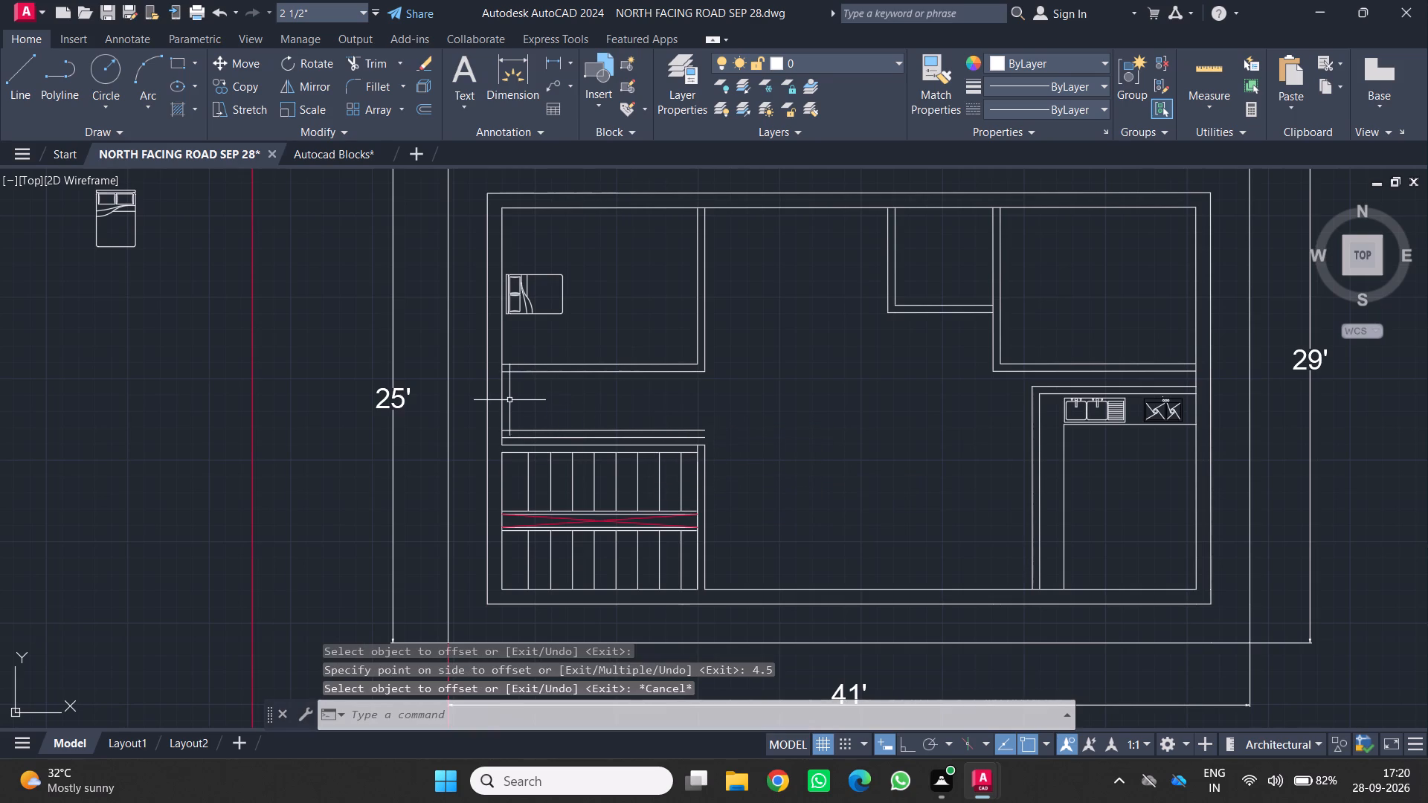
Offset the inner line of the west exterior wall 4' eastward into the house.
left_click(504, 395)
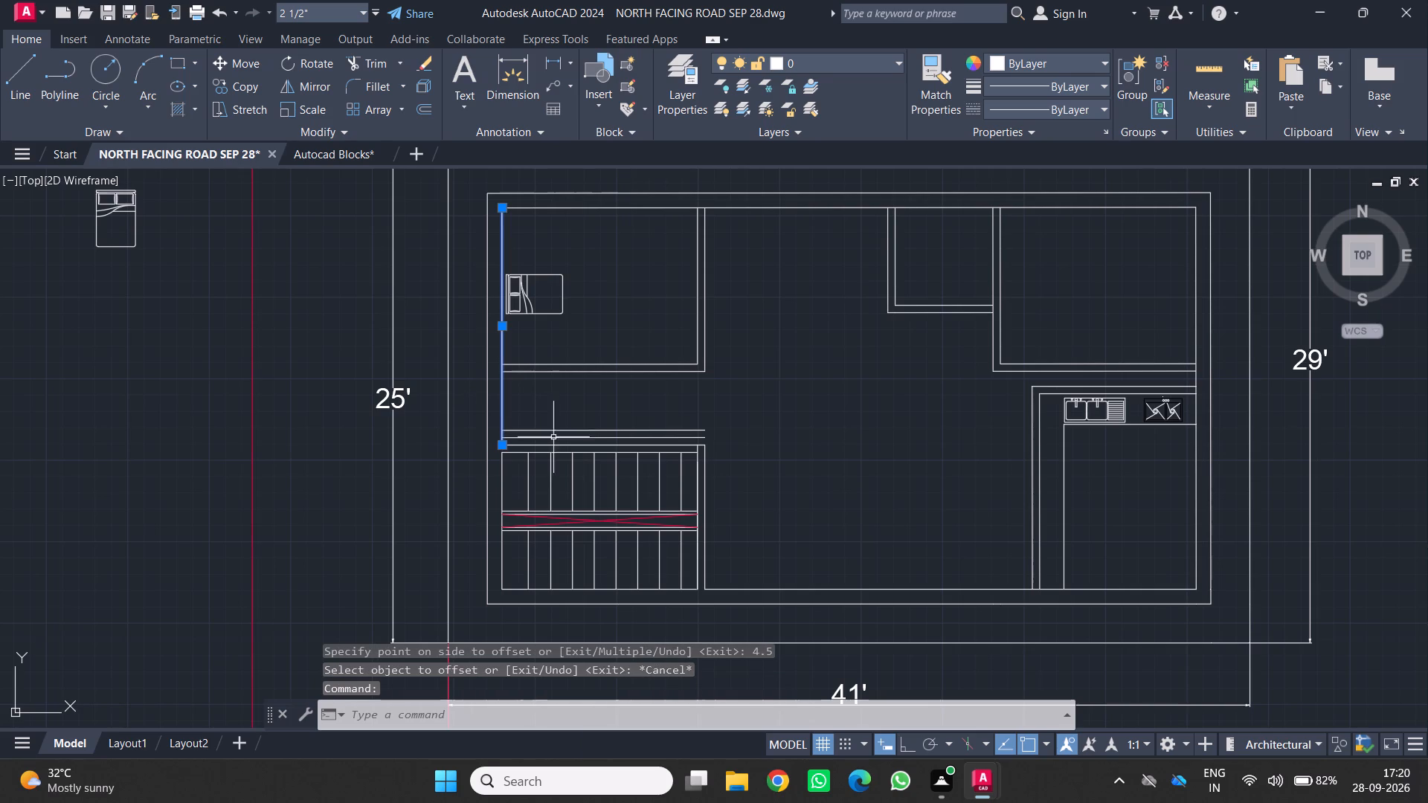
key("o")
key("Return")
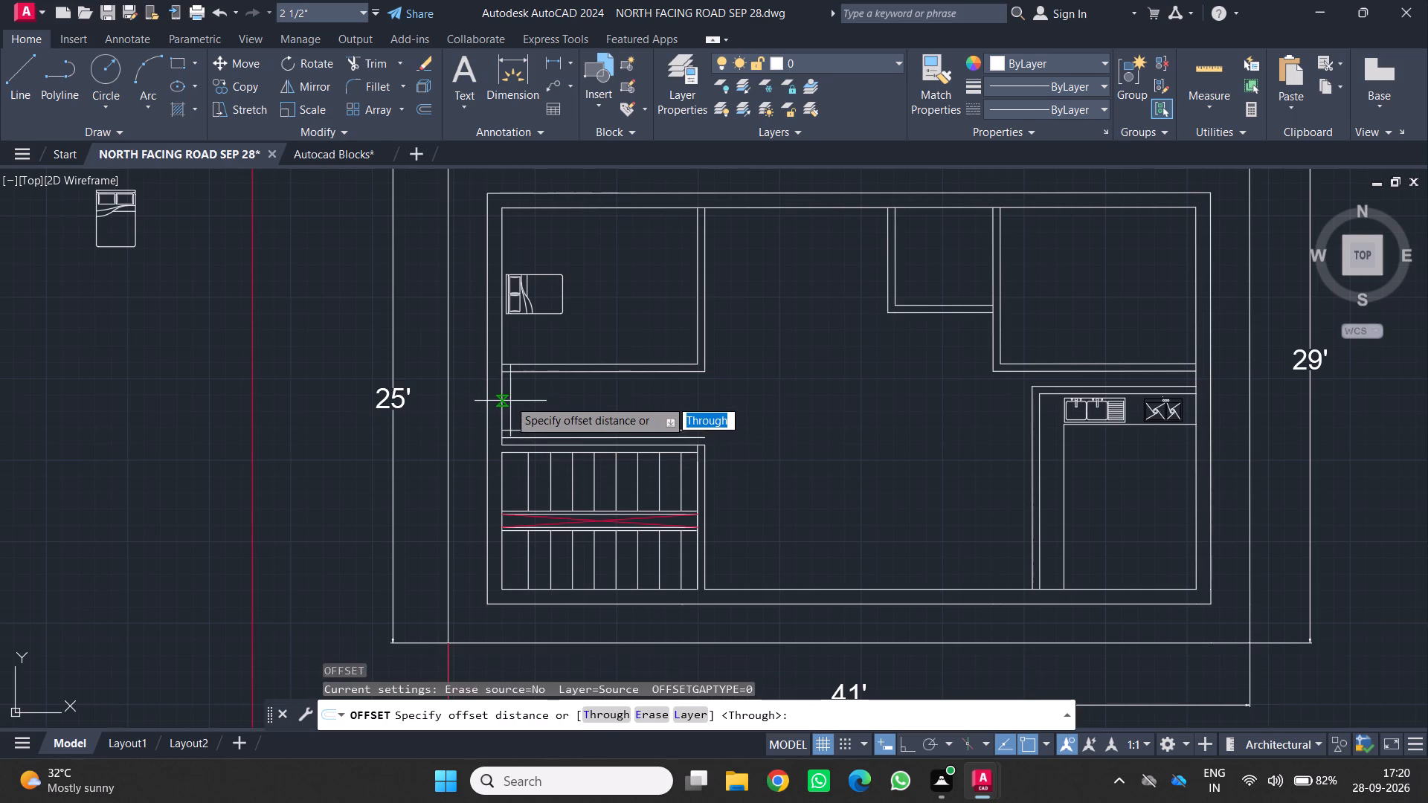
left_click(504, 392)
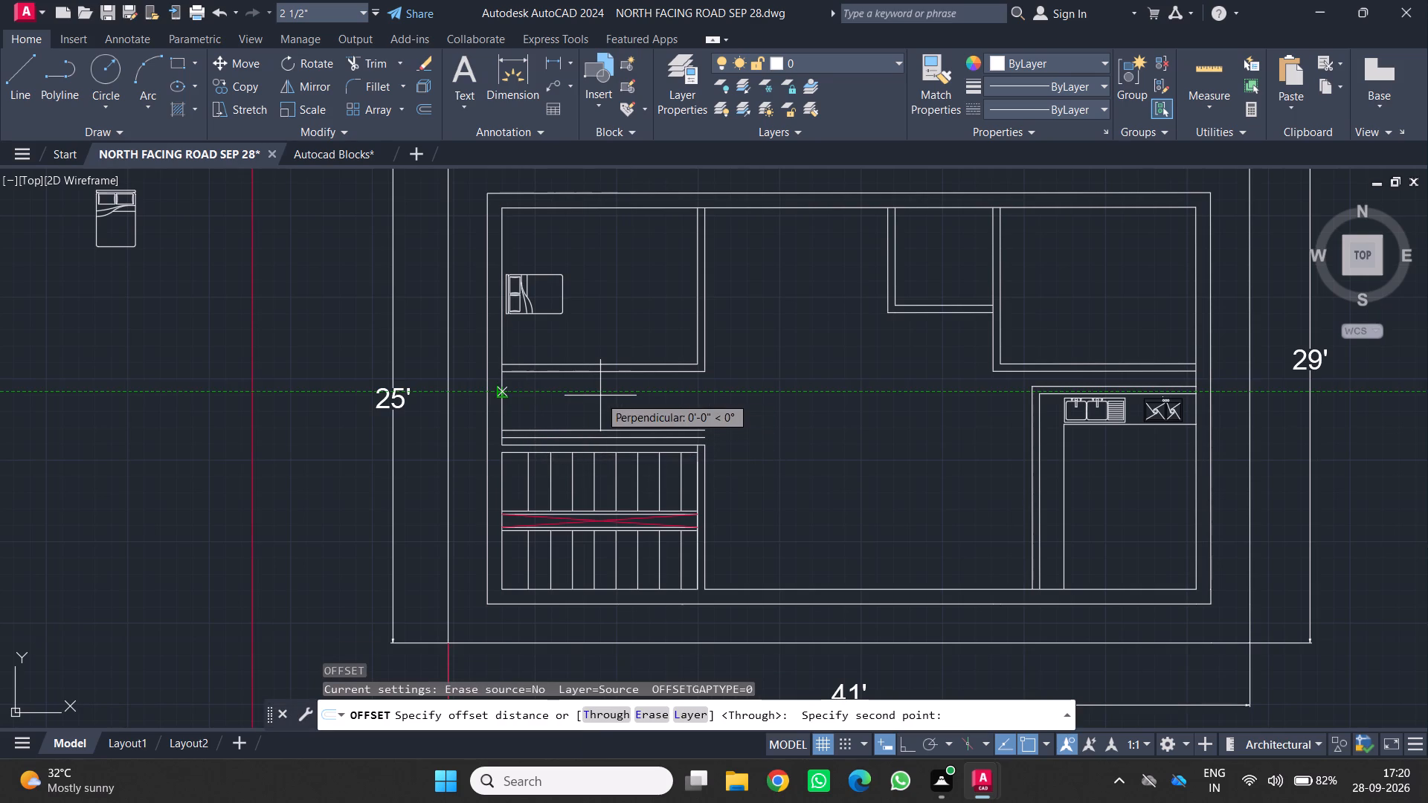
type("4'")
key("Return")
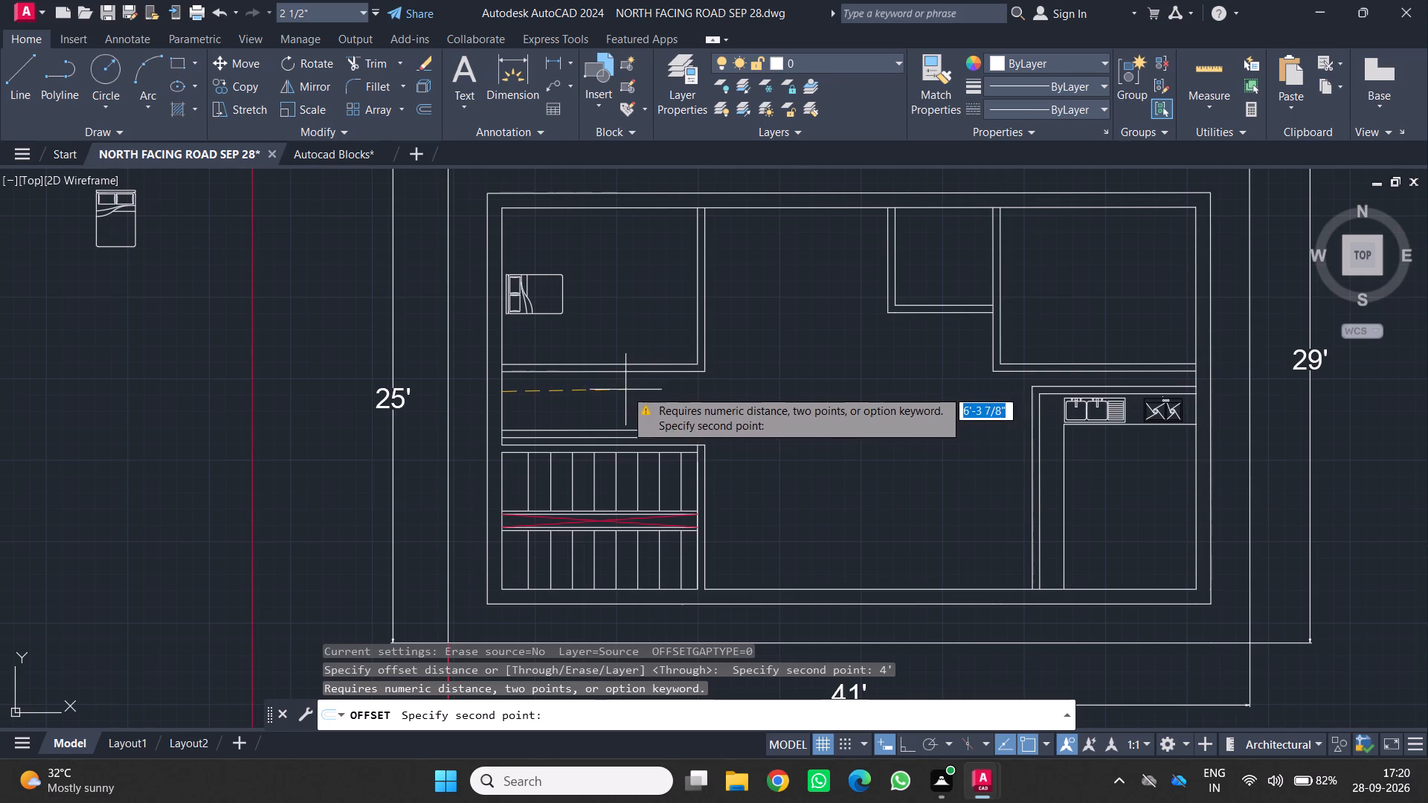
key("4")
key("apostrophe")
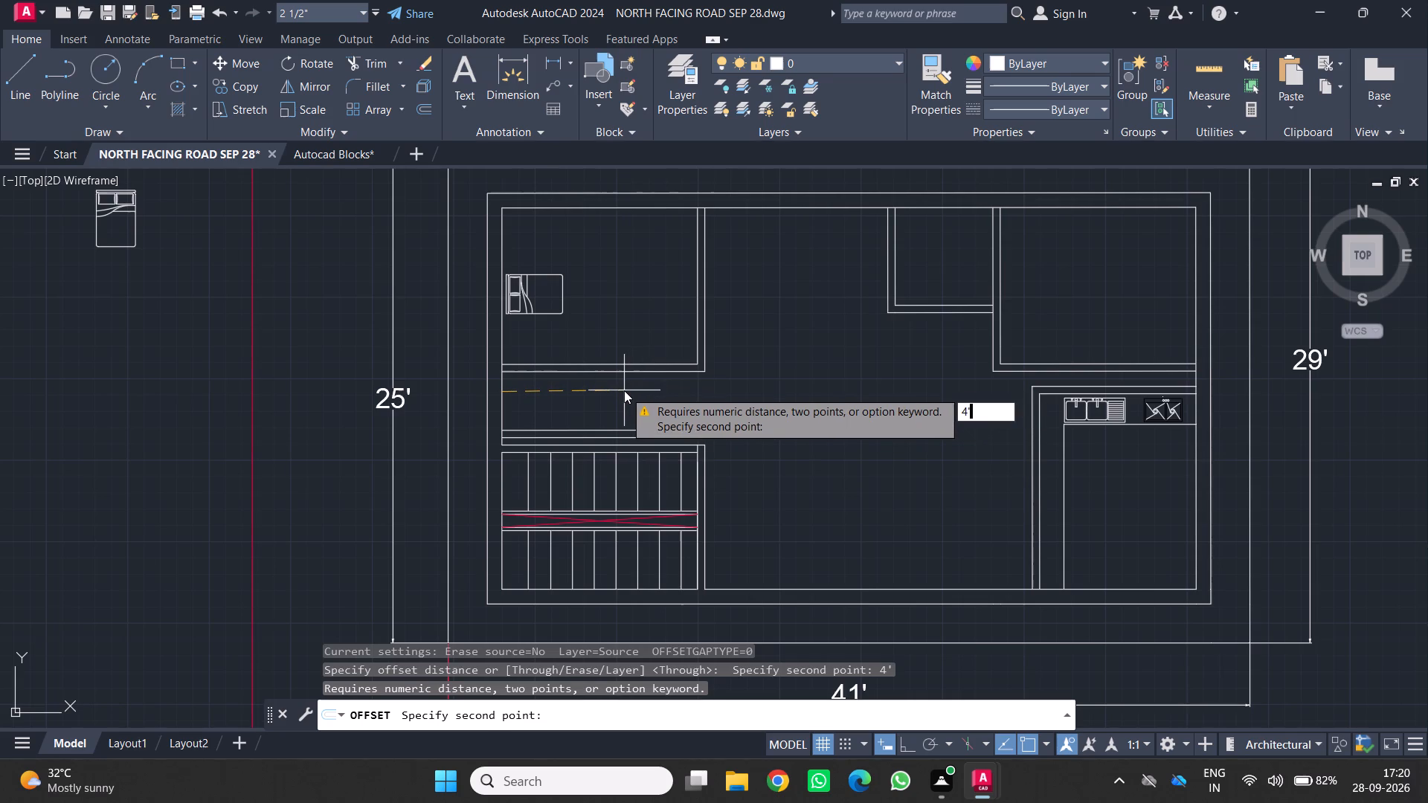
key("Return")
left_click(624, 390)
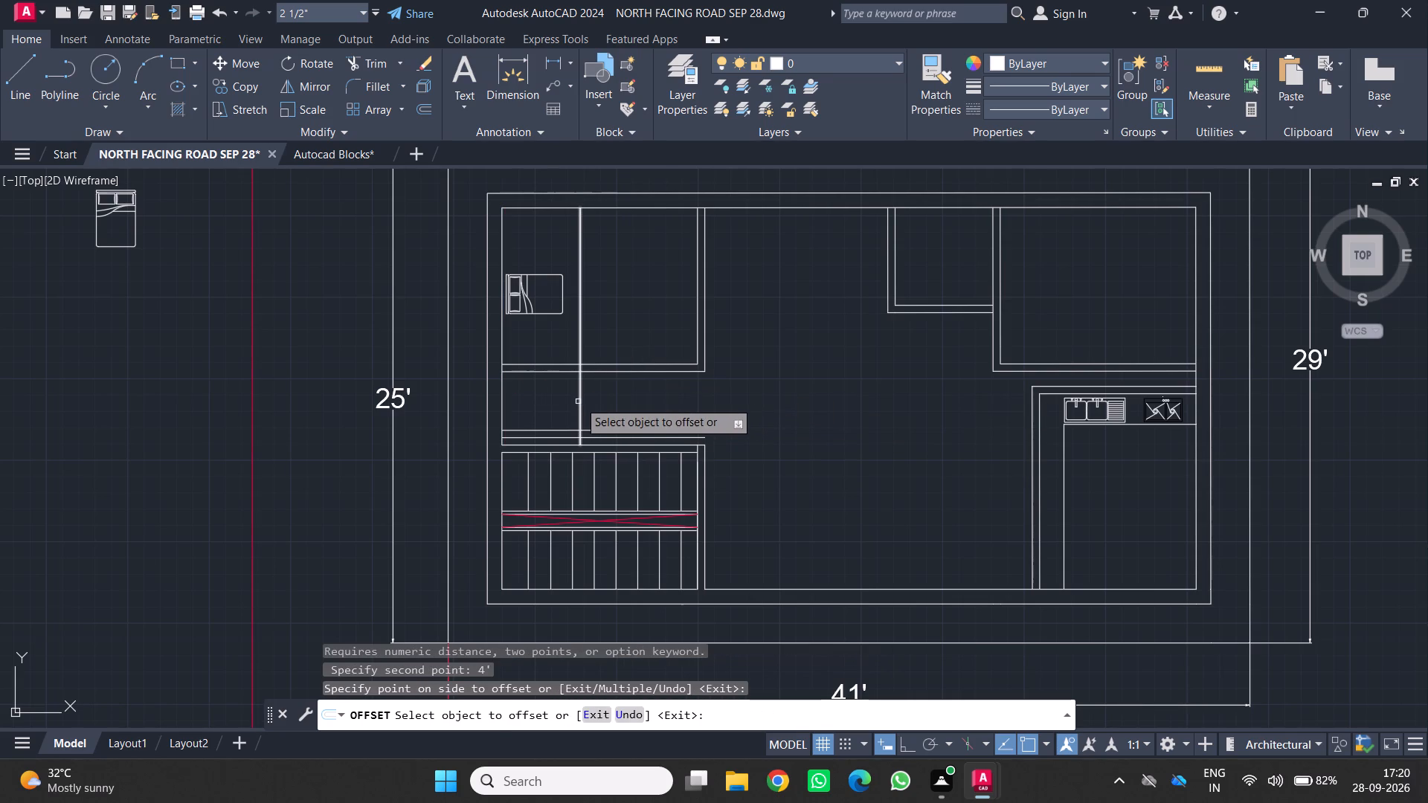
Offset the new vertical line another 4.5" eastward to form the partition wall's second face.
left_click(582, 398)
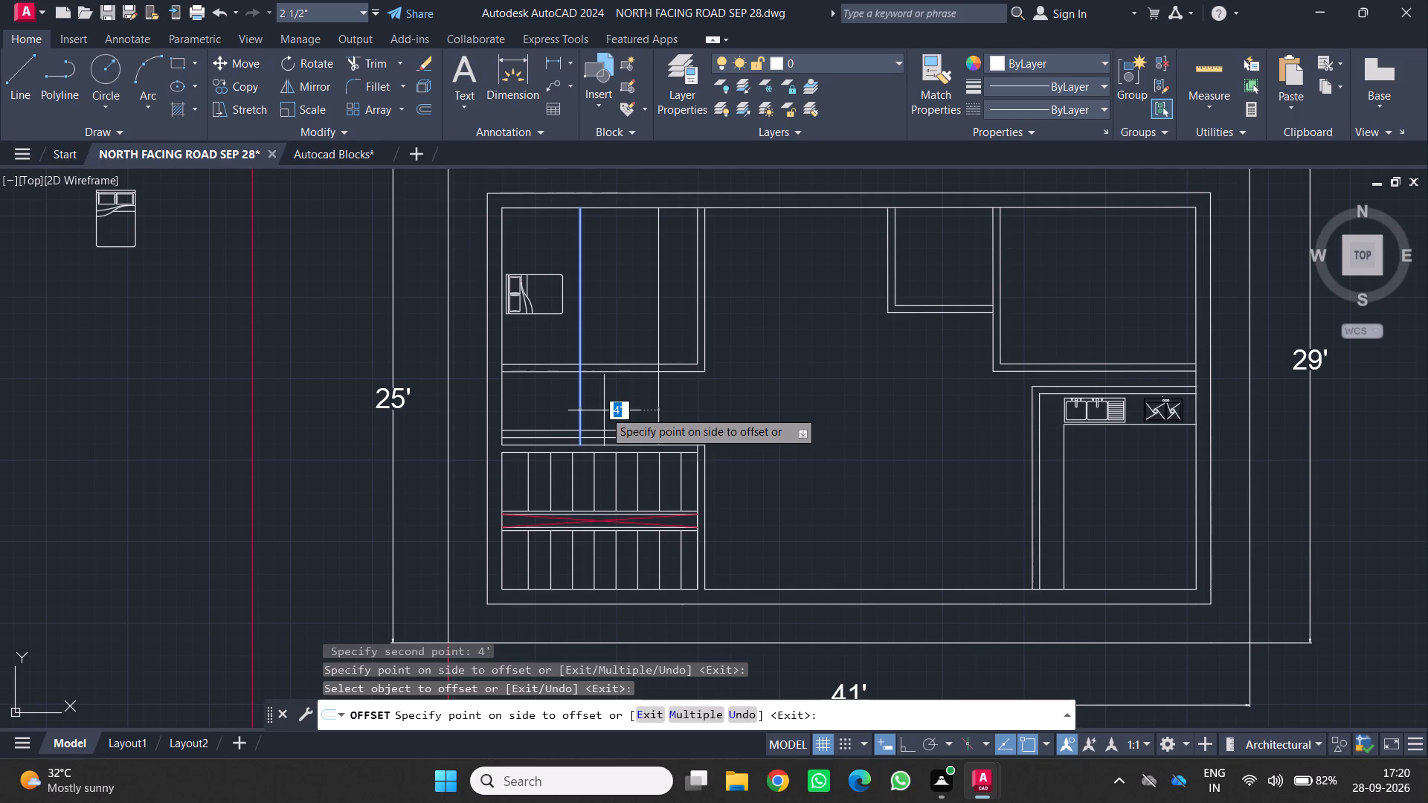
type("4'")
key("BackSpace")
type(".5")
key("Return")
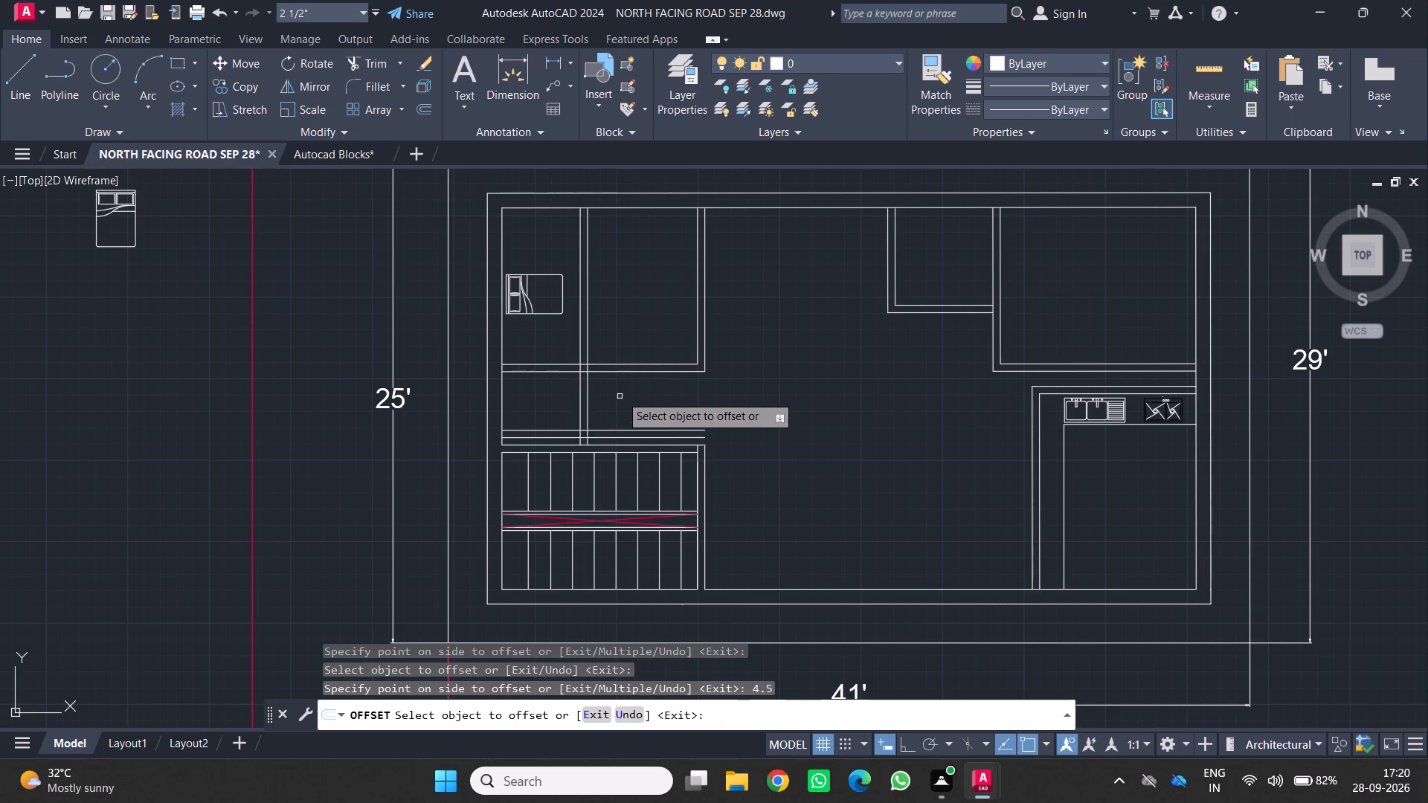
left_click(620, 395)
middle_click(636, 400)
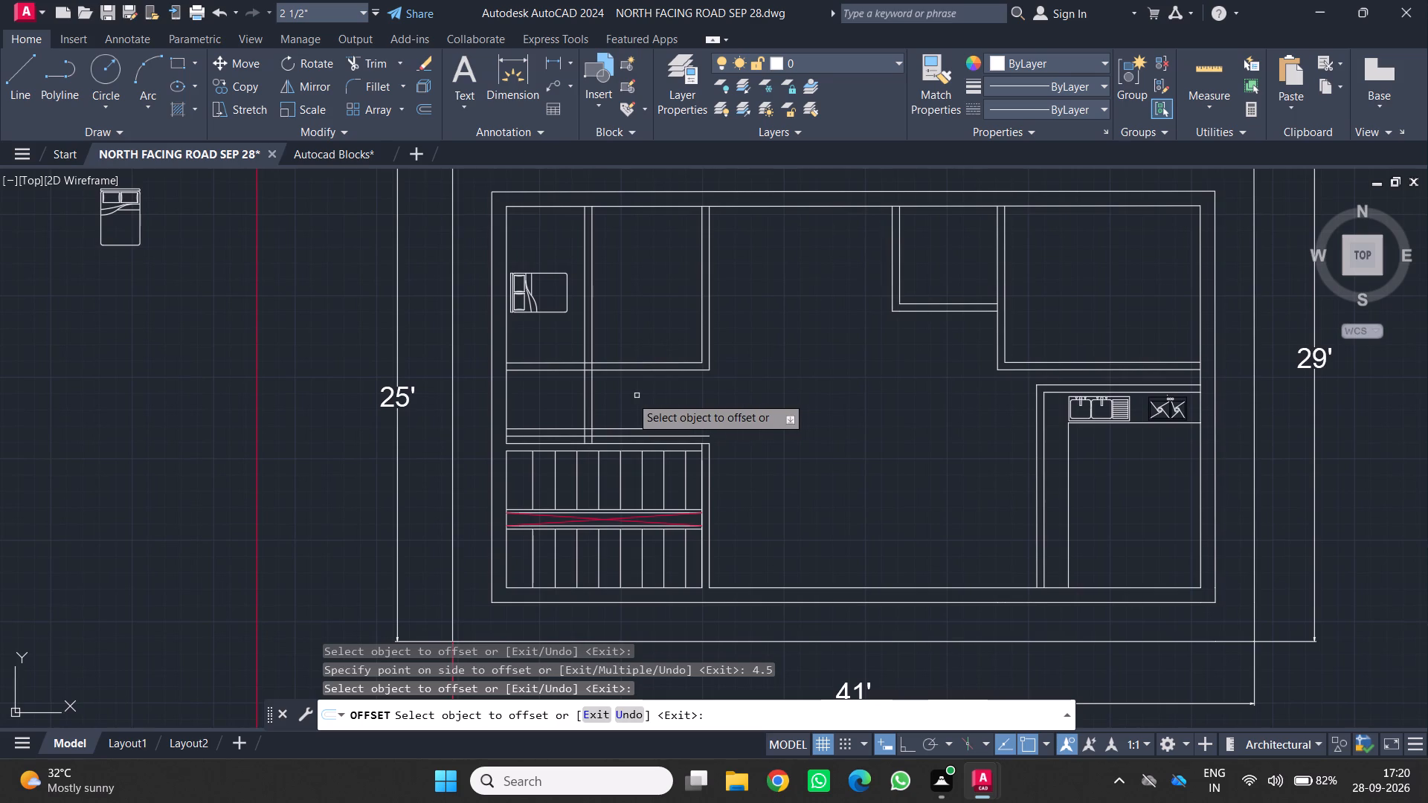
key("Escape")
Trim the two new vertical partition lines where they cross the northwest room's south wall.
scroll(570, 383, "up", 1)
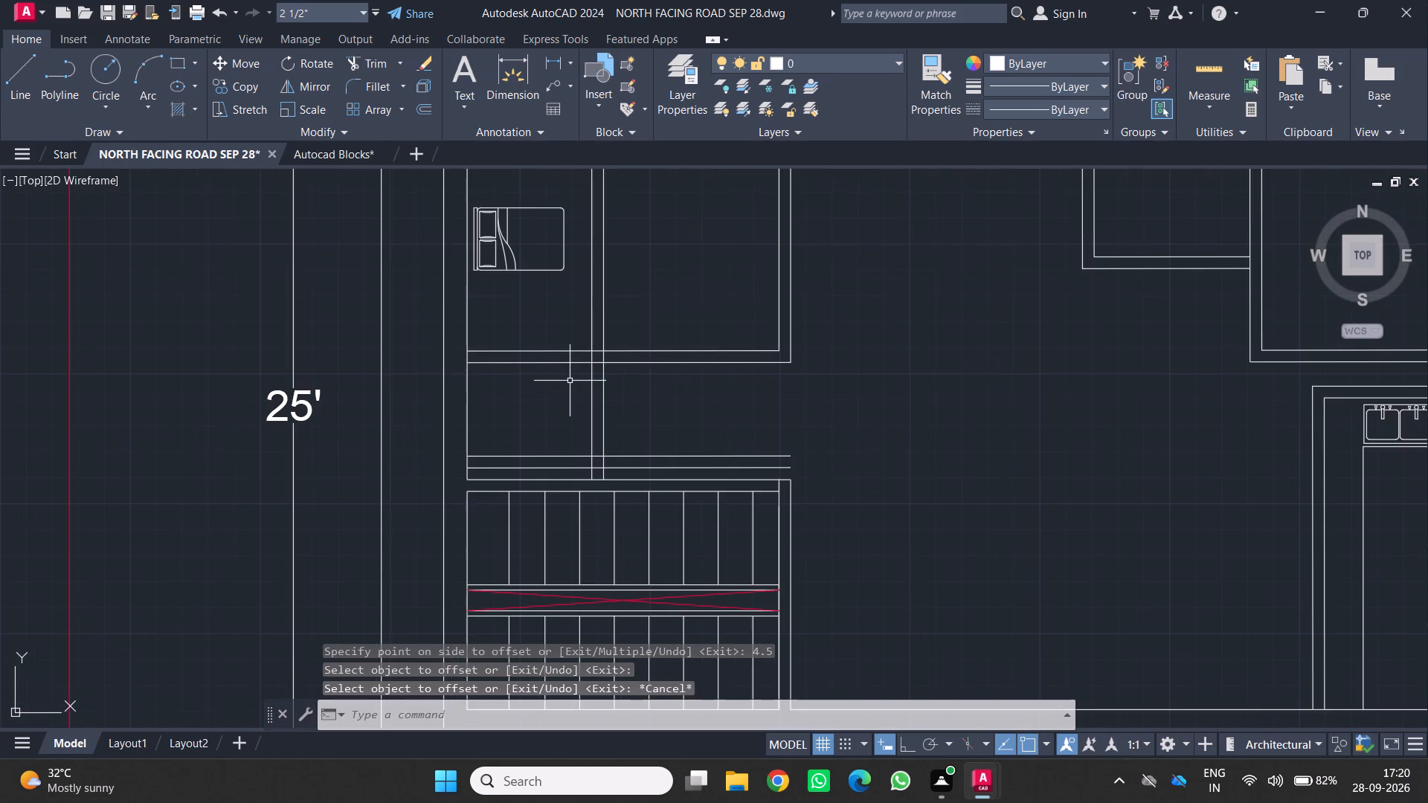
type("TR")
key("Return")
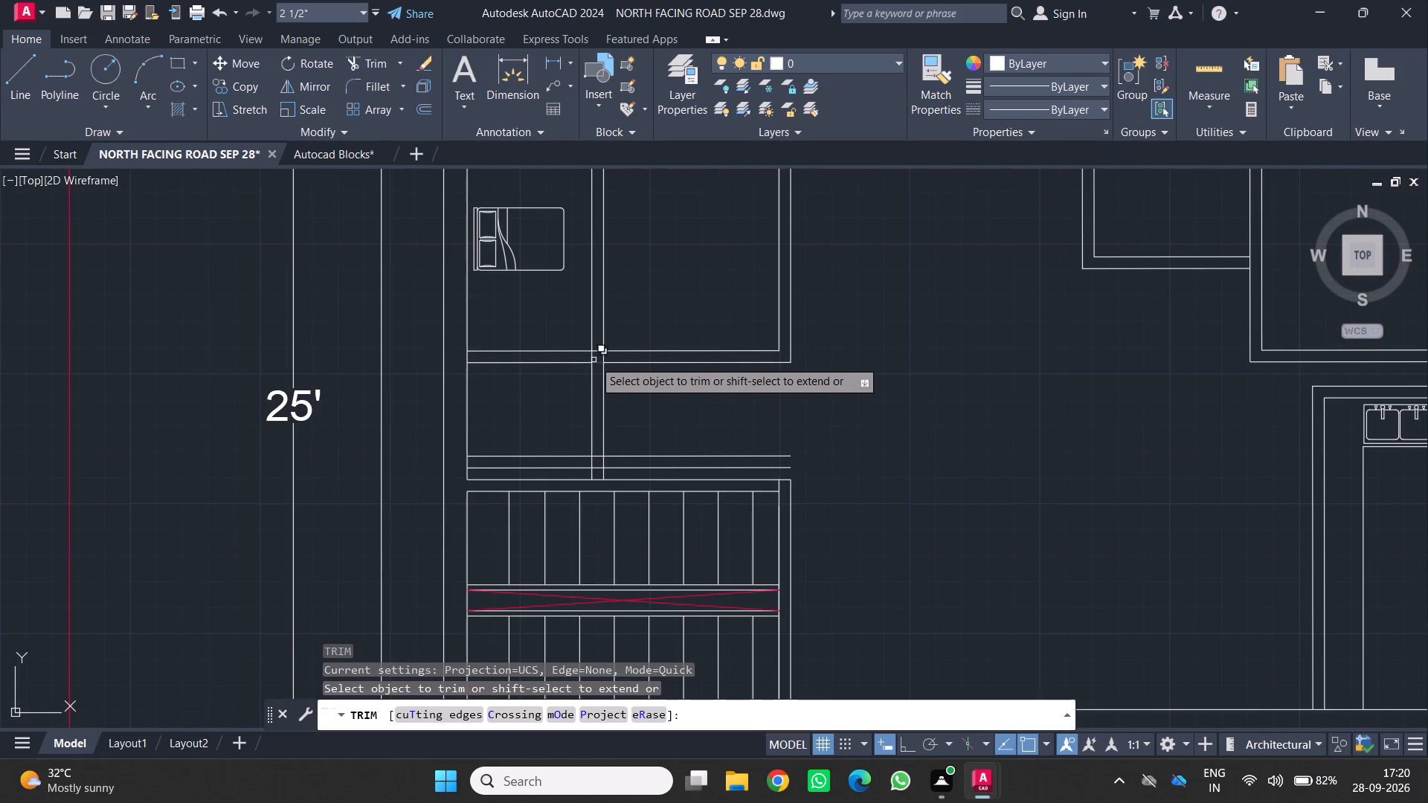
left_click(592, 357)
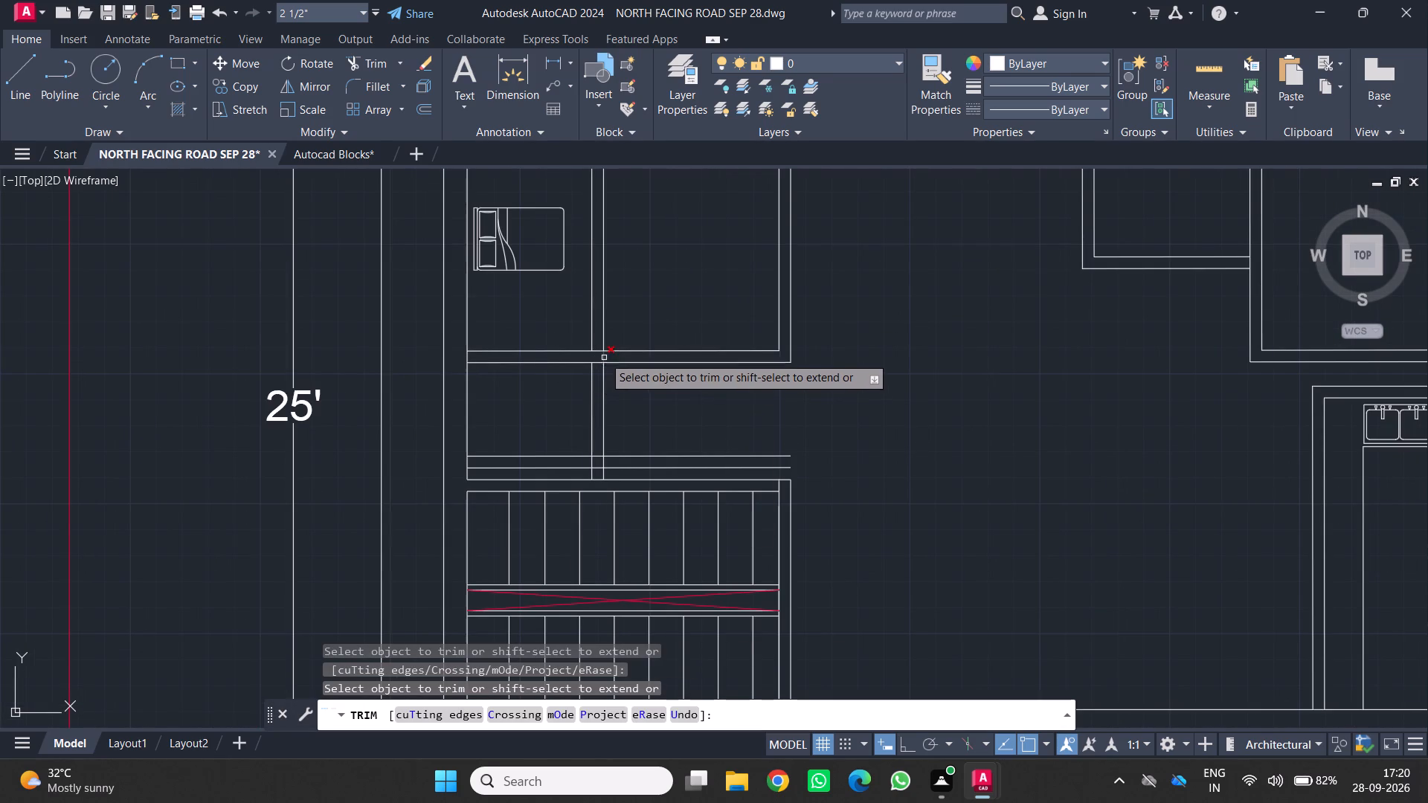
left_click(602, 355)
Trim both vertical partition lines inside and below the horizontal partition above the staircase, so they end at its upper line.
scroll(587, 448, "up", 1)
middle_click_drag(586, 446, 594, 433)
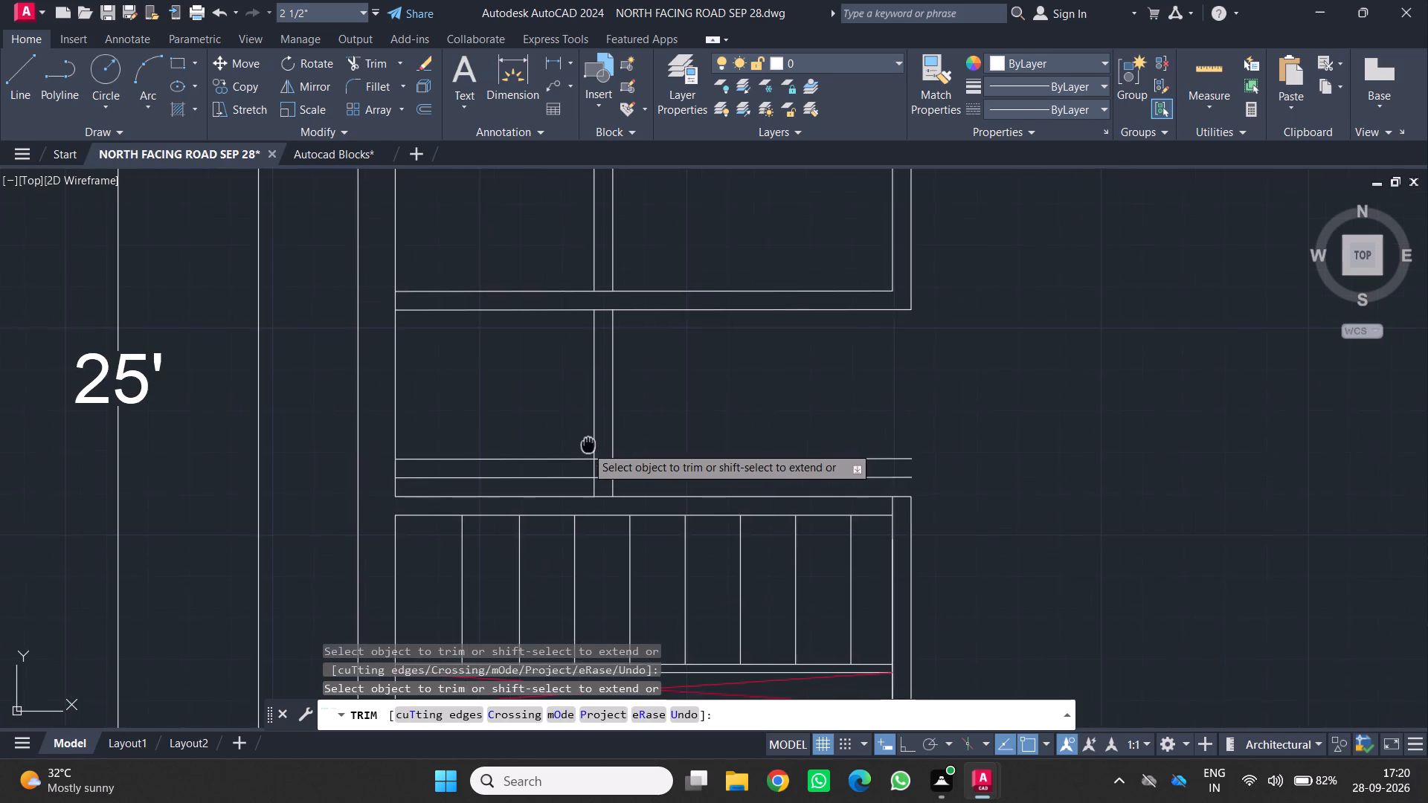
middle_click_drag(594, 433, 601, 383)
middle_click(601, 383)
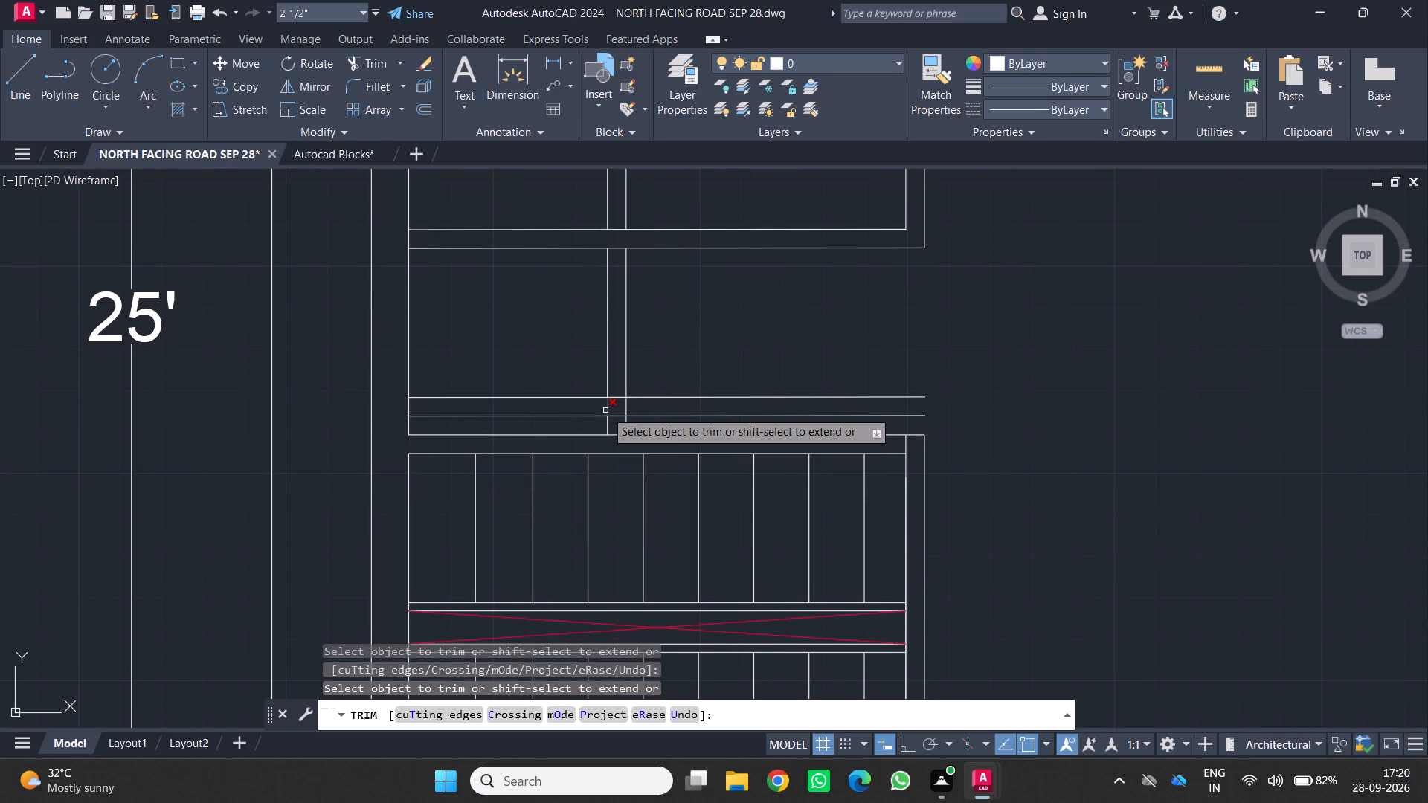
left_click(605, 410)
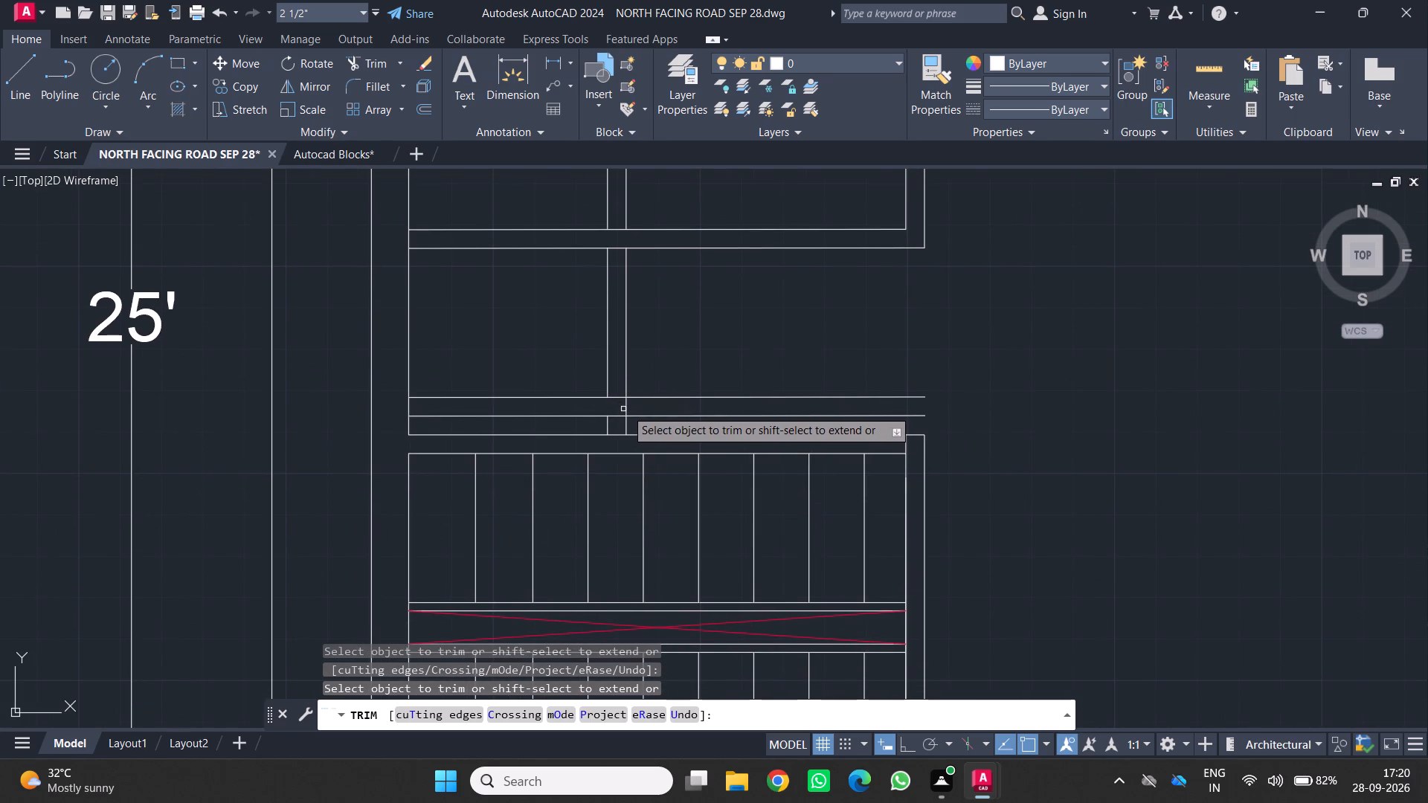
left_click(626, 409)
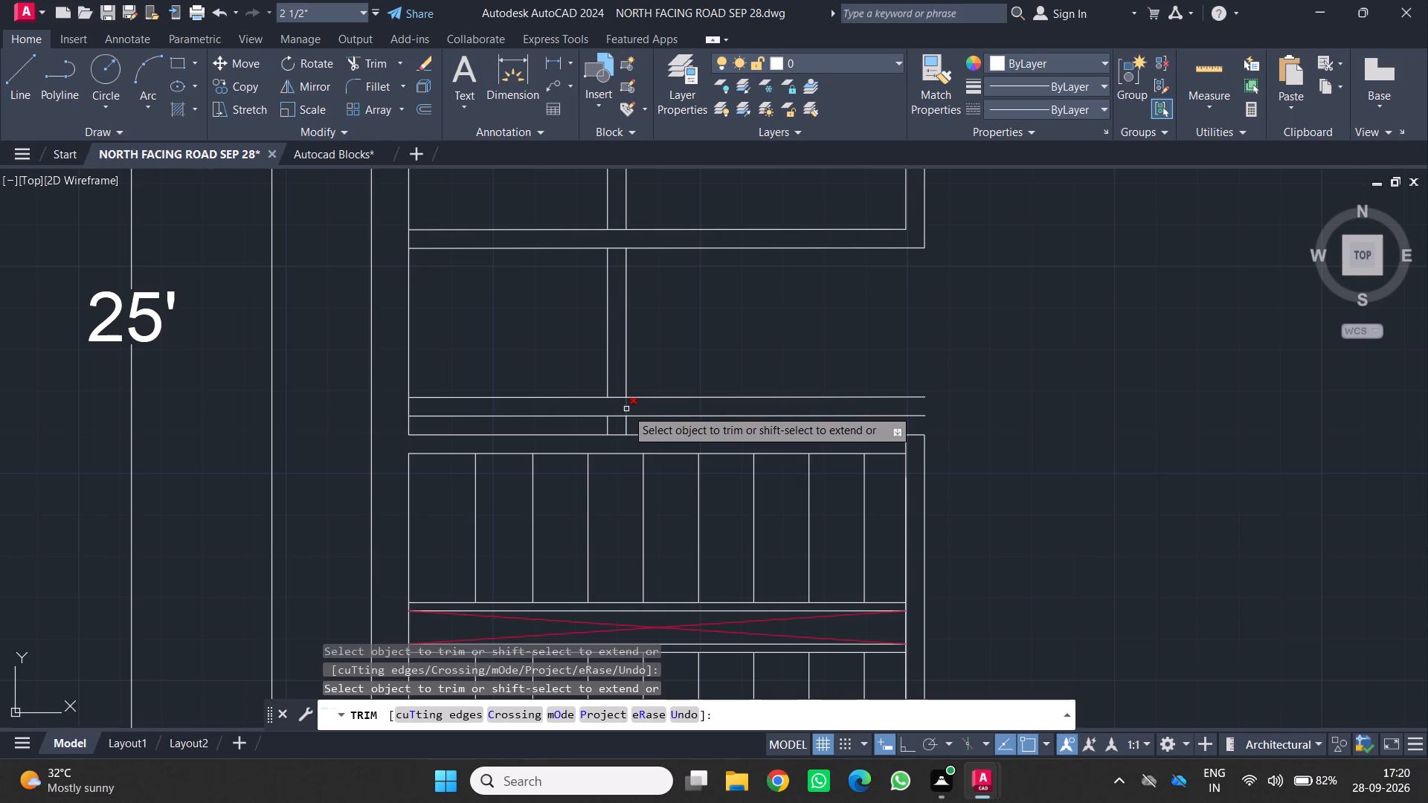
left_click(625, 428)
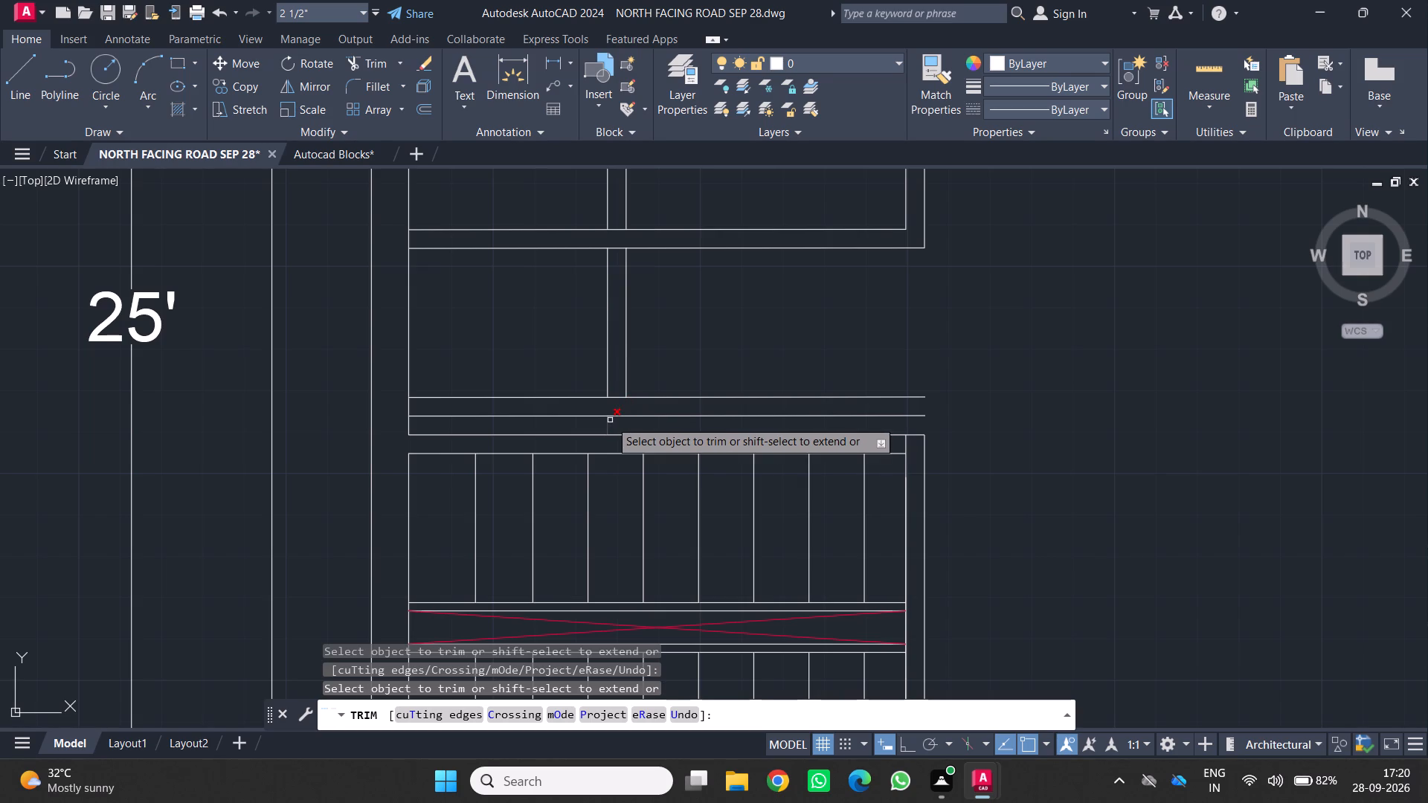
left_click(608, 425)
scroll(678, 361, "down", 3)
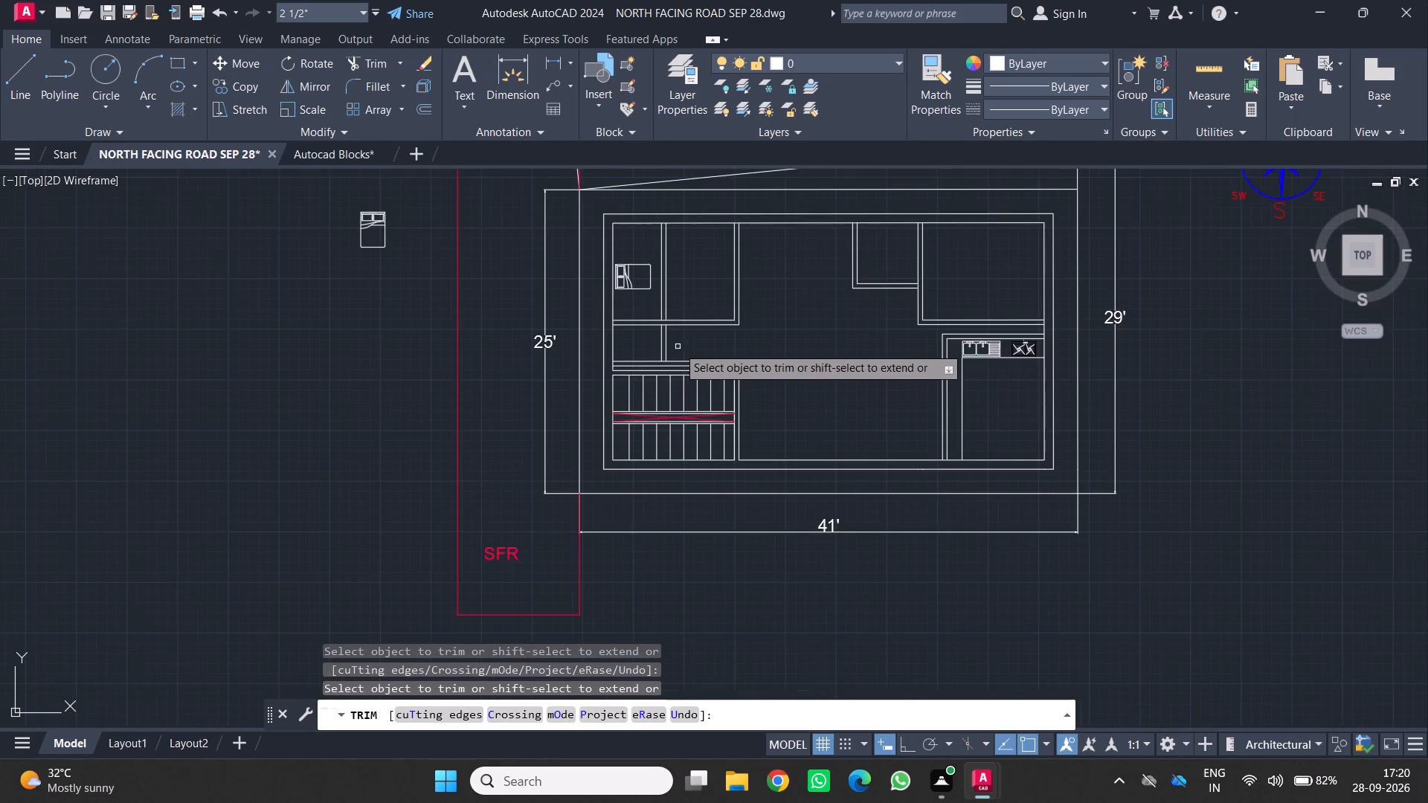
middle_click_drag(678, 346, 668, 399)
key("Escape")
Erase the two leftover vertical partition lines inside the northwest room beside the bed.
scroll(642, 324, "up", 1)
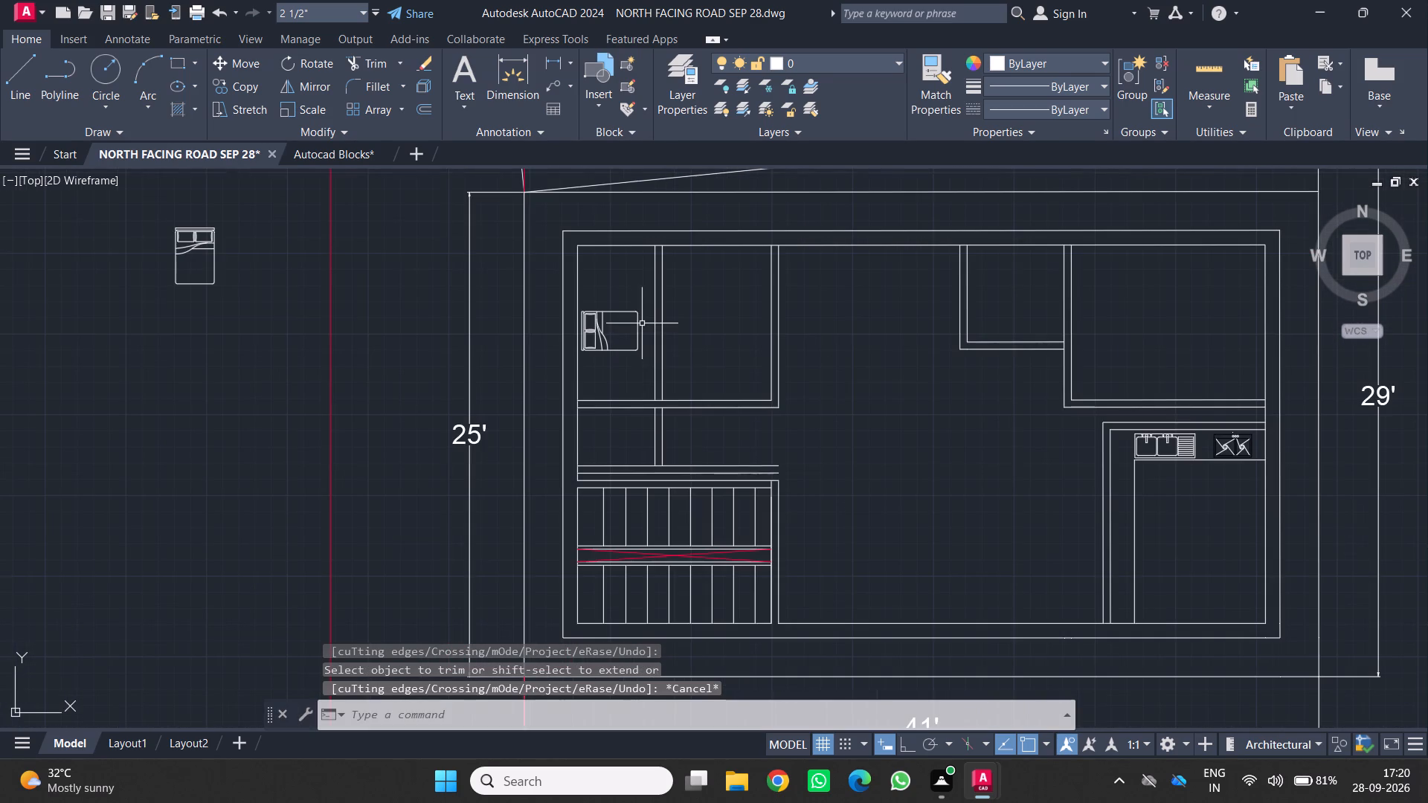
left_click(654, 340)
left_click(658, 355)
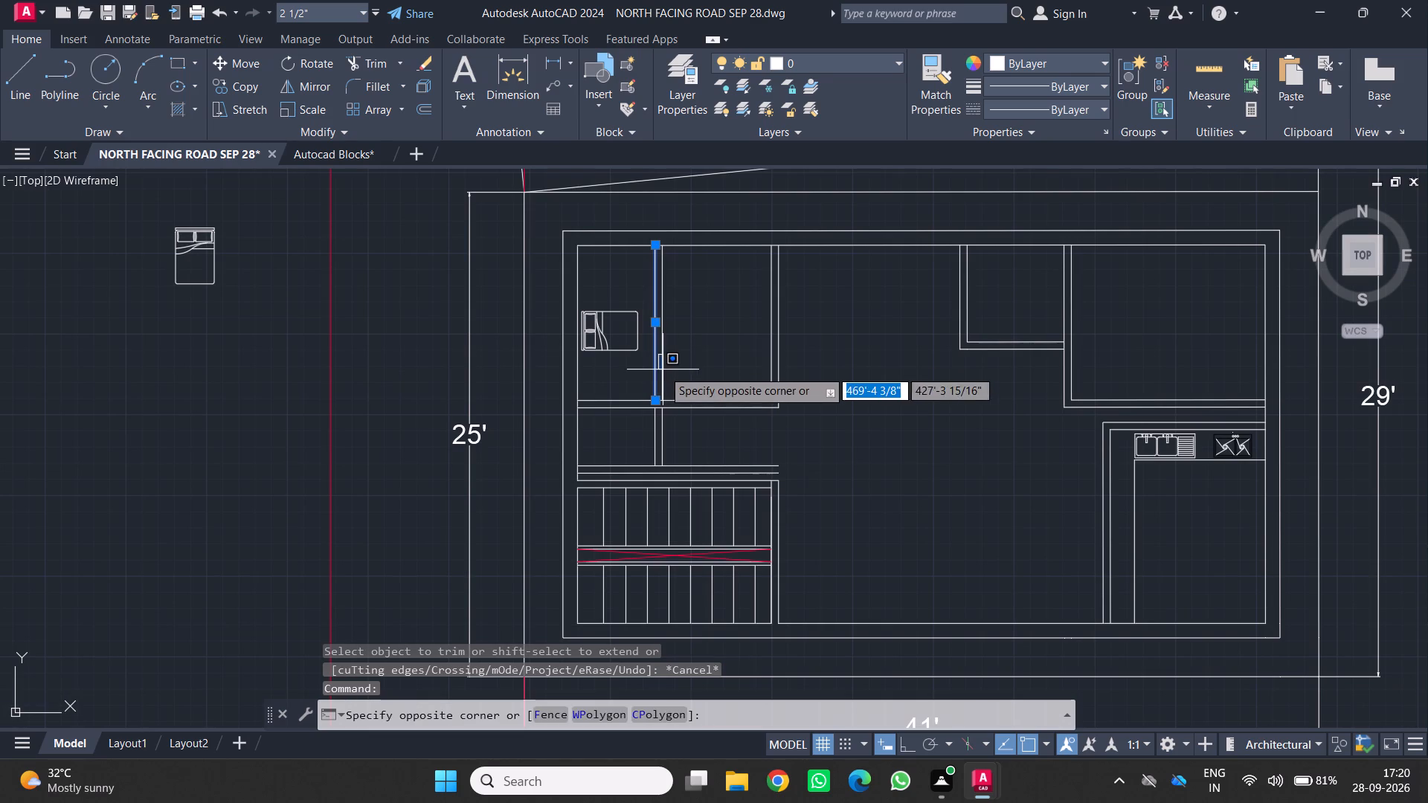
left_click(666, 367)
left_click(663, 363)
key("Delete")
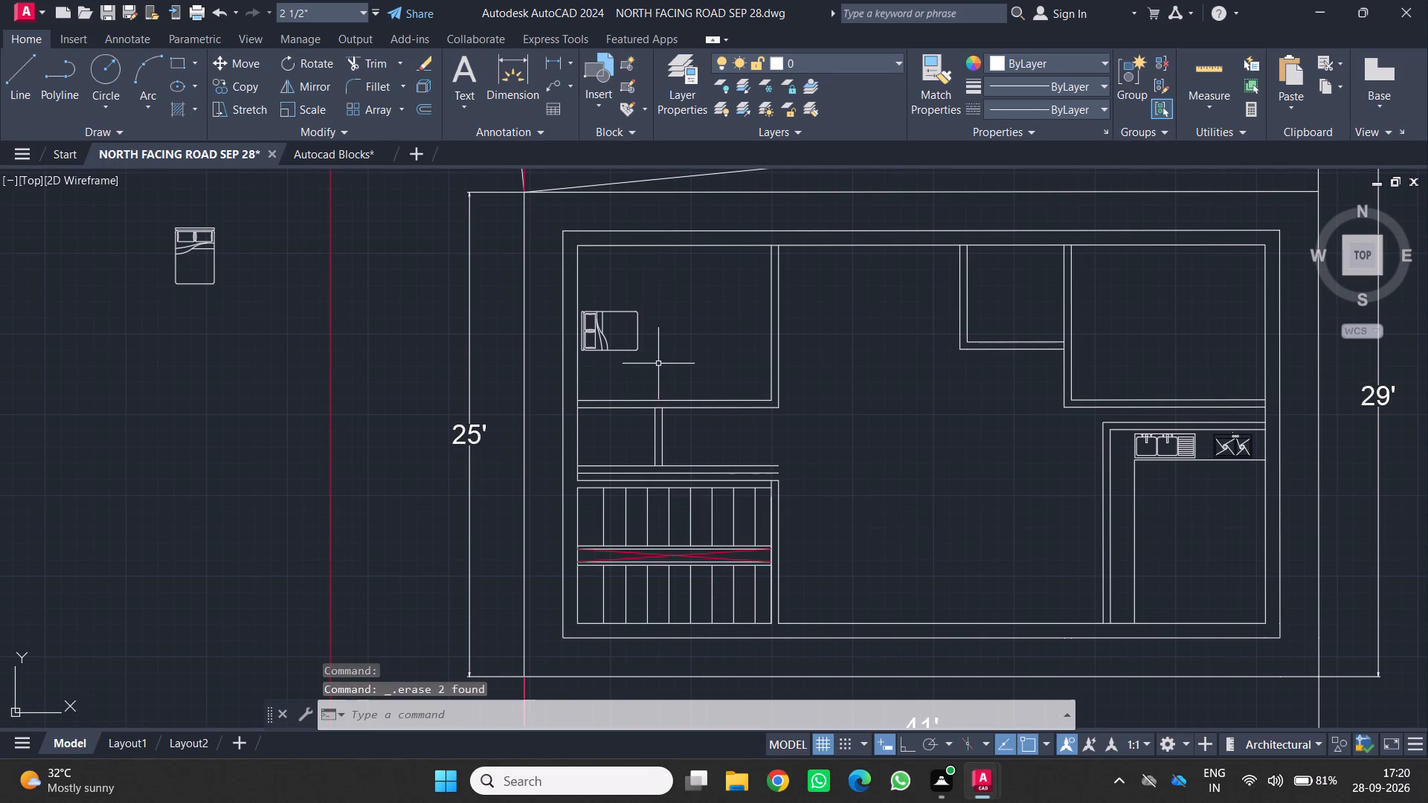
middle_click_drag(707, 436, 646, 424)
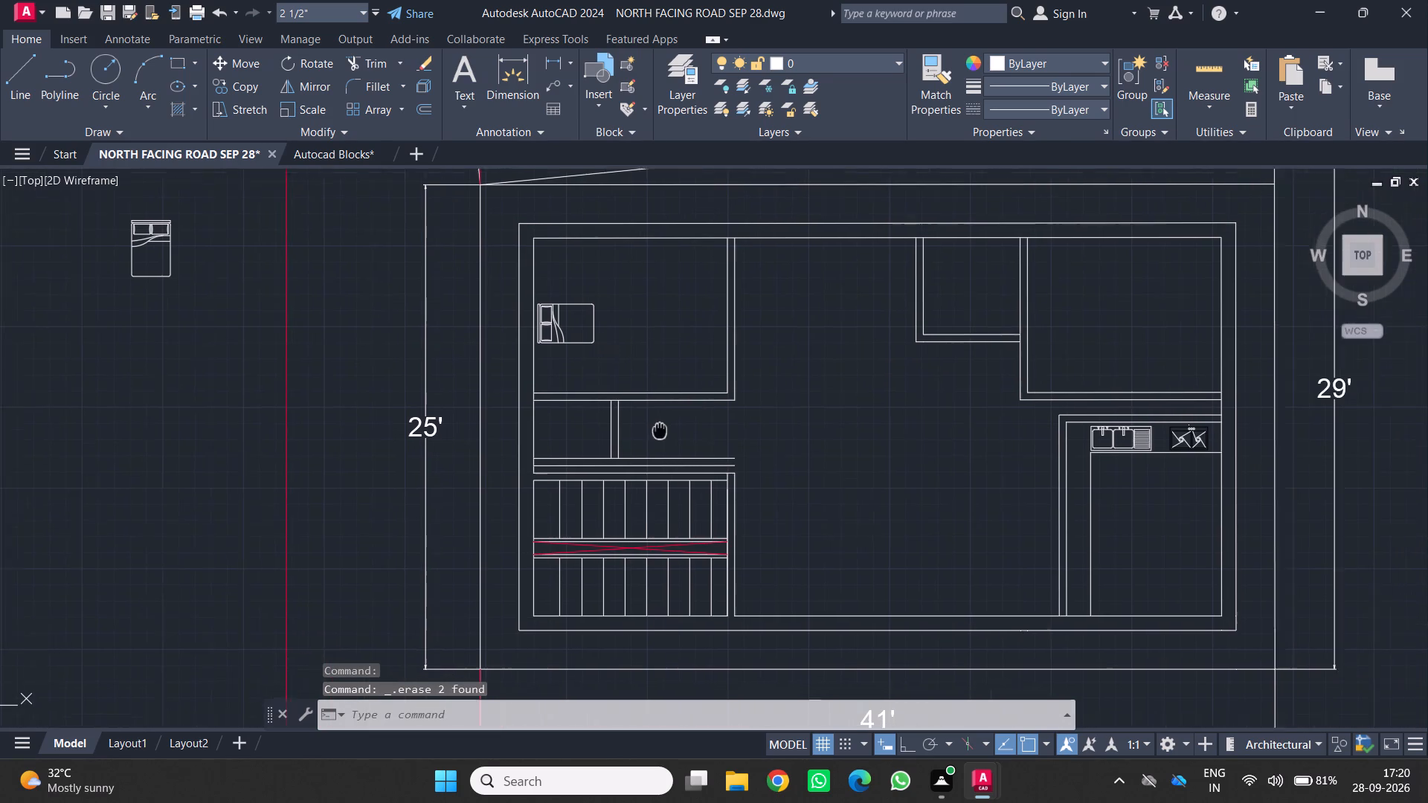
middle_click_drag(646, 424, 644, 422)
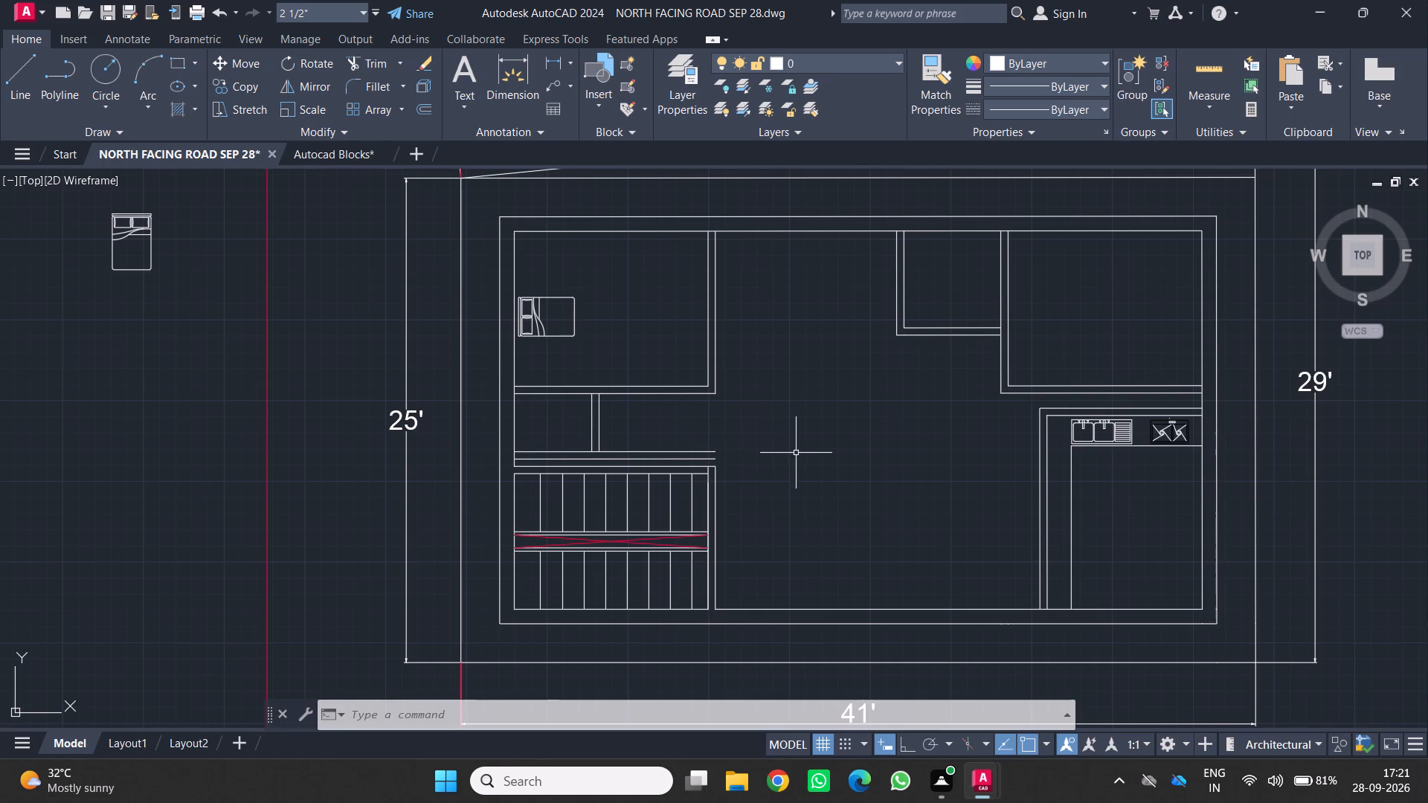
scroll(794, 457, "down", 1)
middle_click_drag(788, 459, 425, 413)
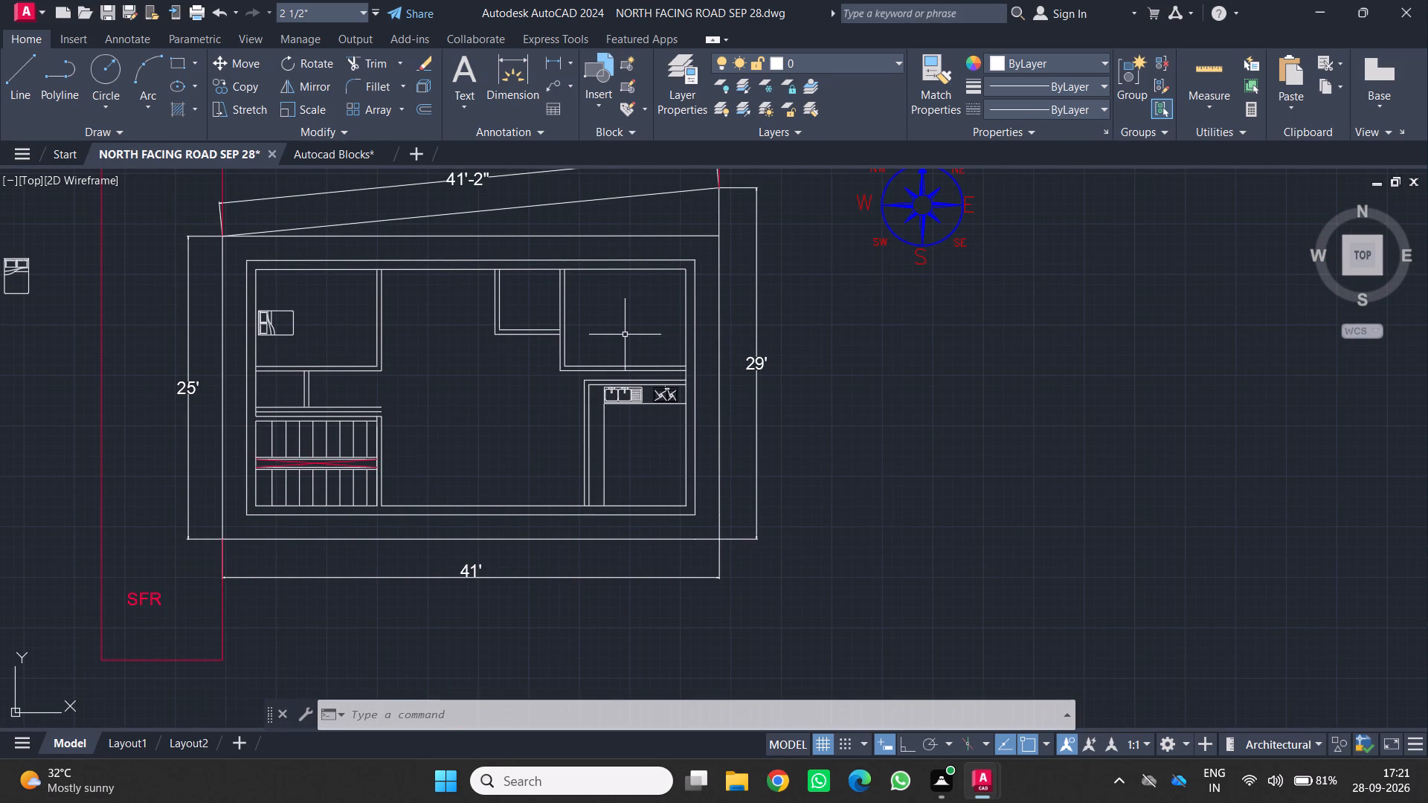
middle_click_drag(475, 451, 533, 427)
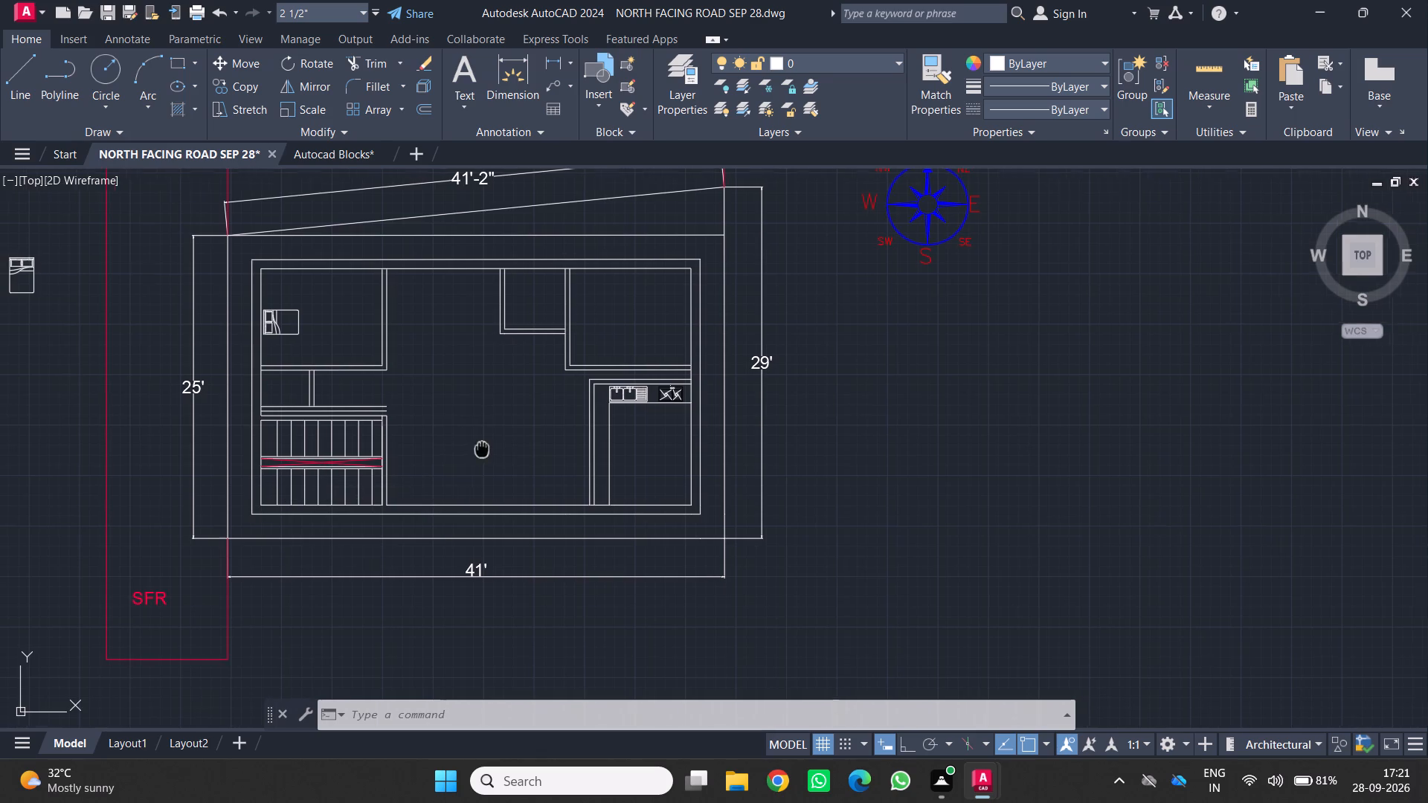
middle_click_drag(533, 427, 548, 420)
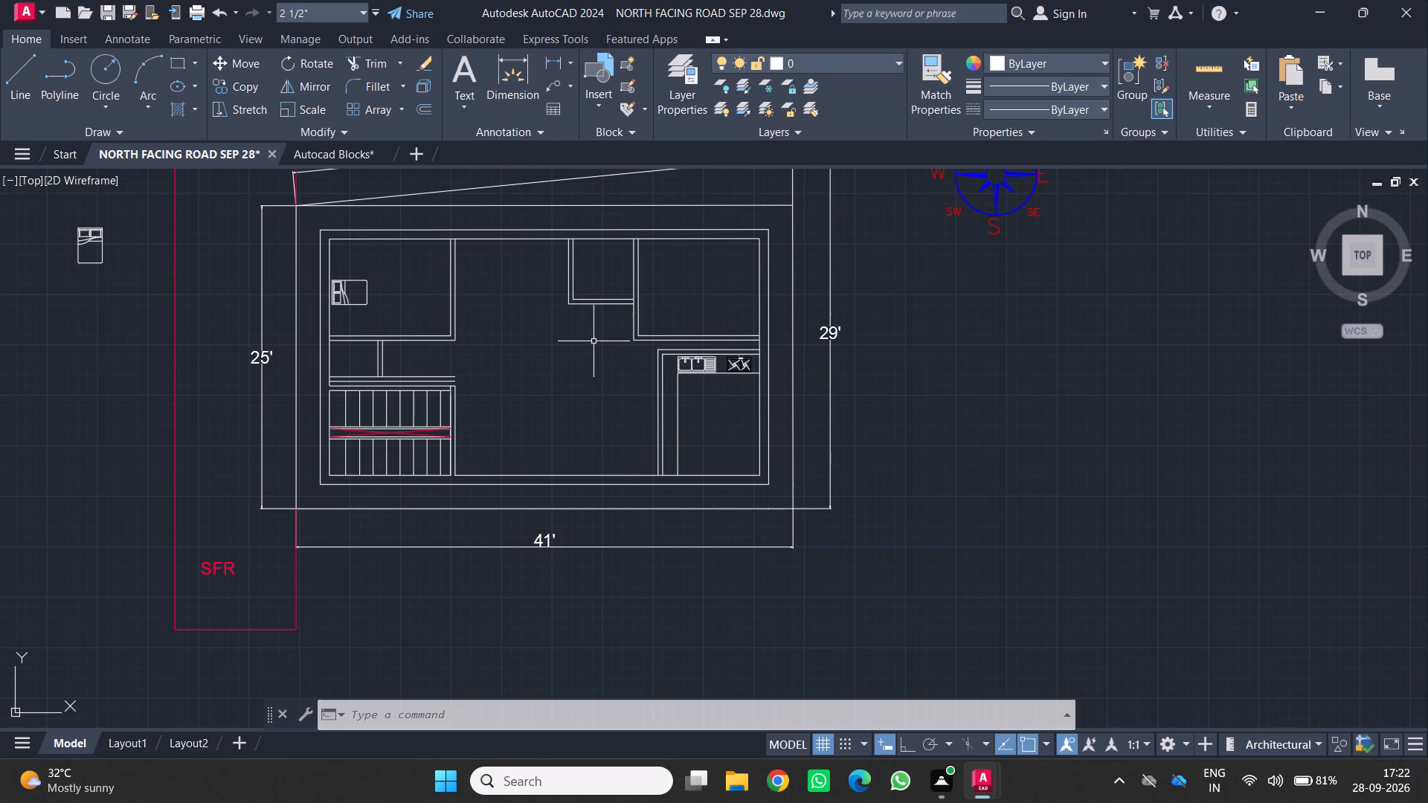
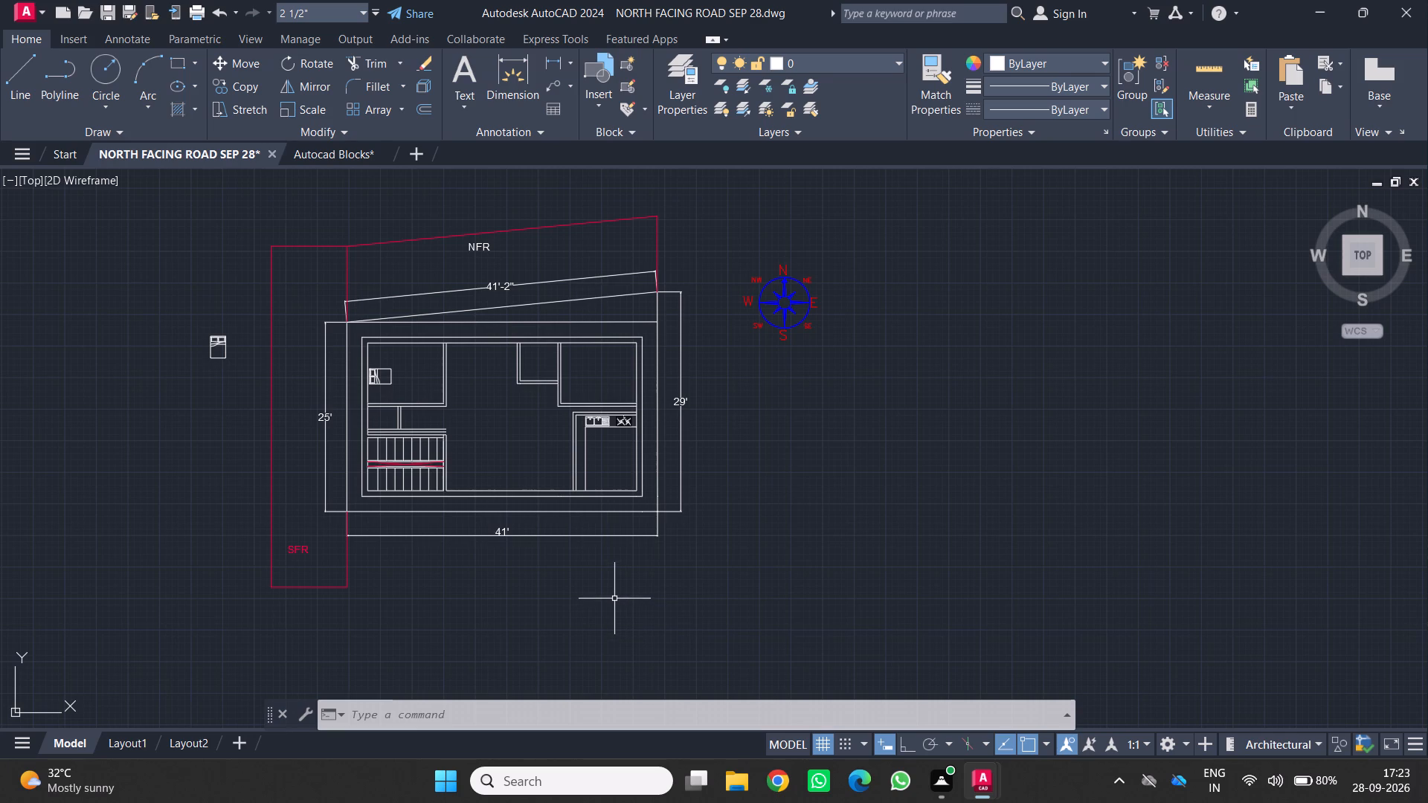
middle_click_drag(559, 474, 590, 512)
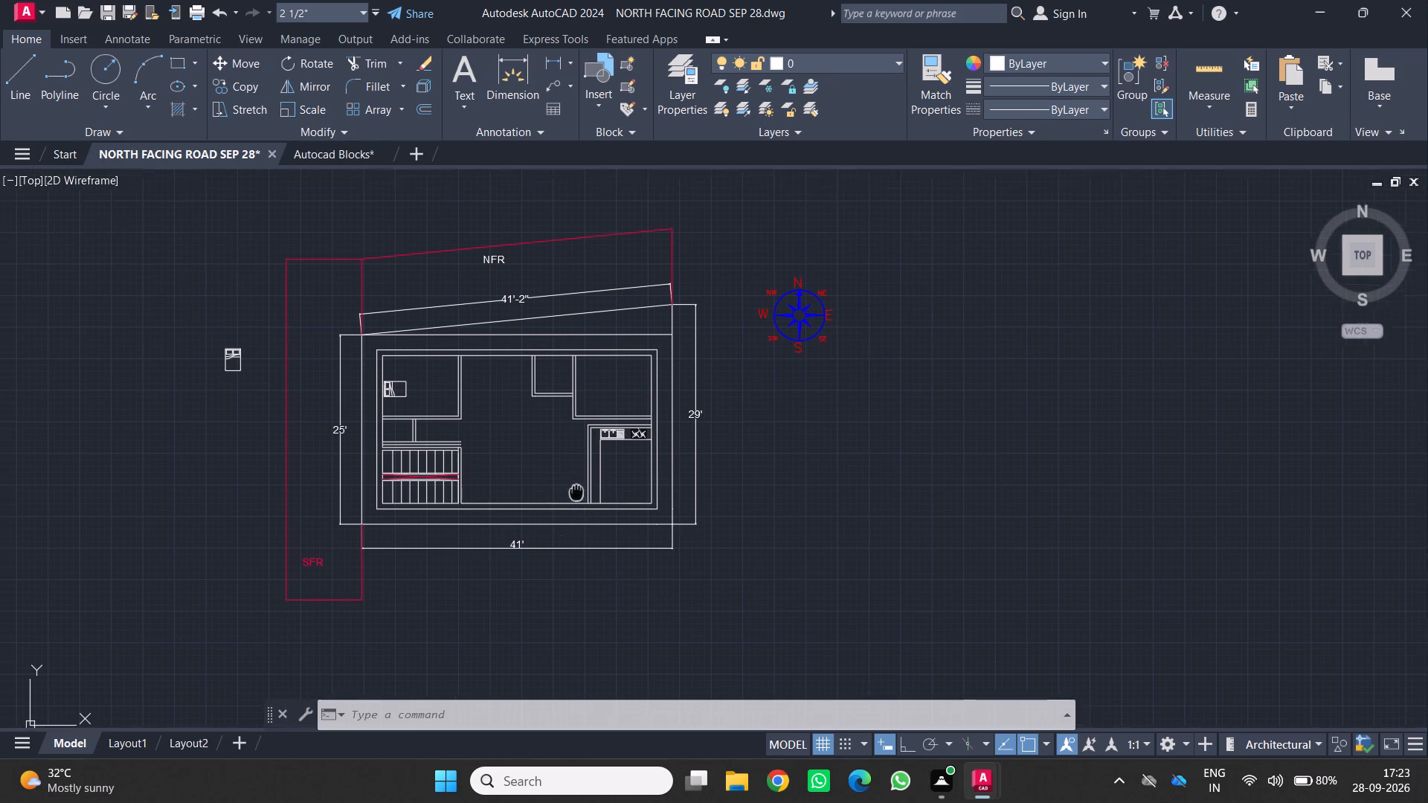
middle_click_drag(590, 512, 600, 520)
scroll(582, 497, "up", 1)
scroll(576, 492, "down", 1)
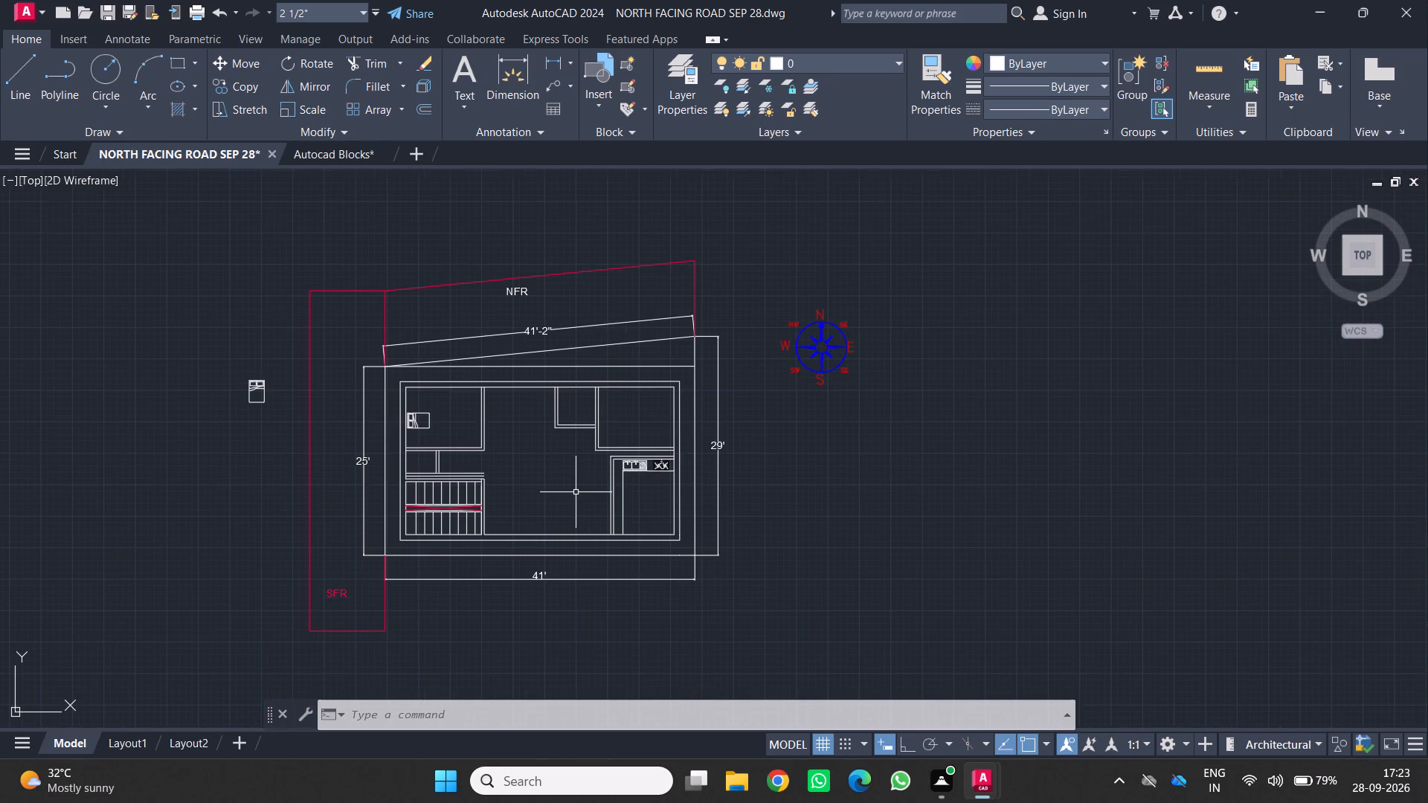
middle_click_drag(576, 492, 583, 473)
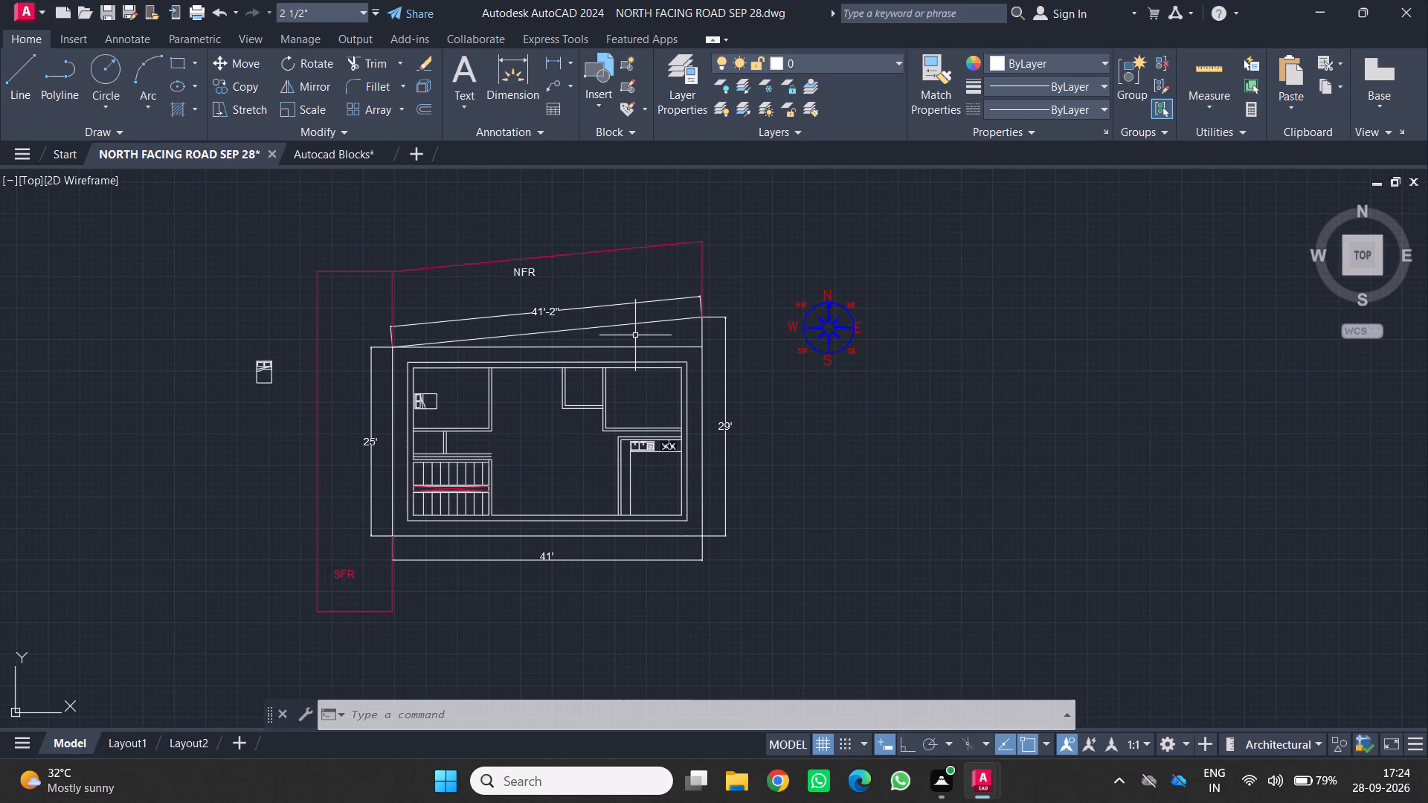
Switch to the Autocad Blocks drawing and look through its Trees and Plants section for plan-view tree symbols.
left_click(347, 150)
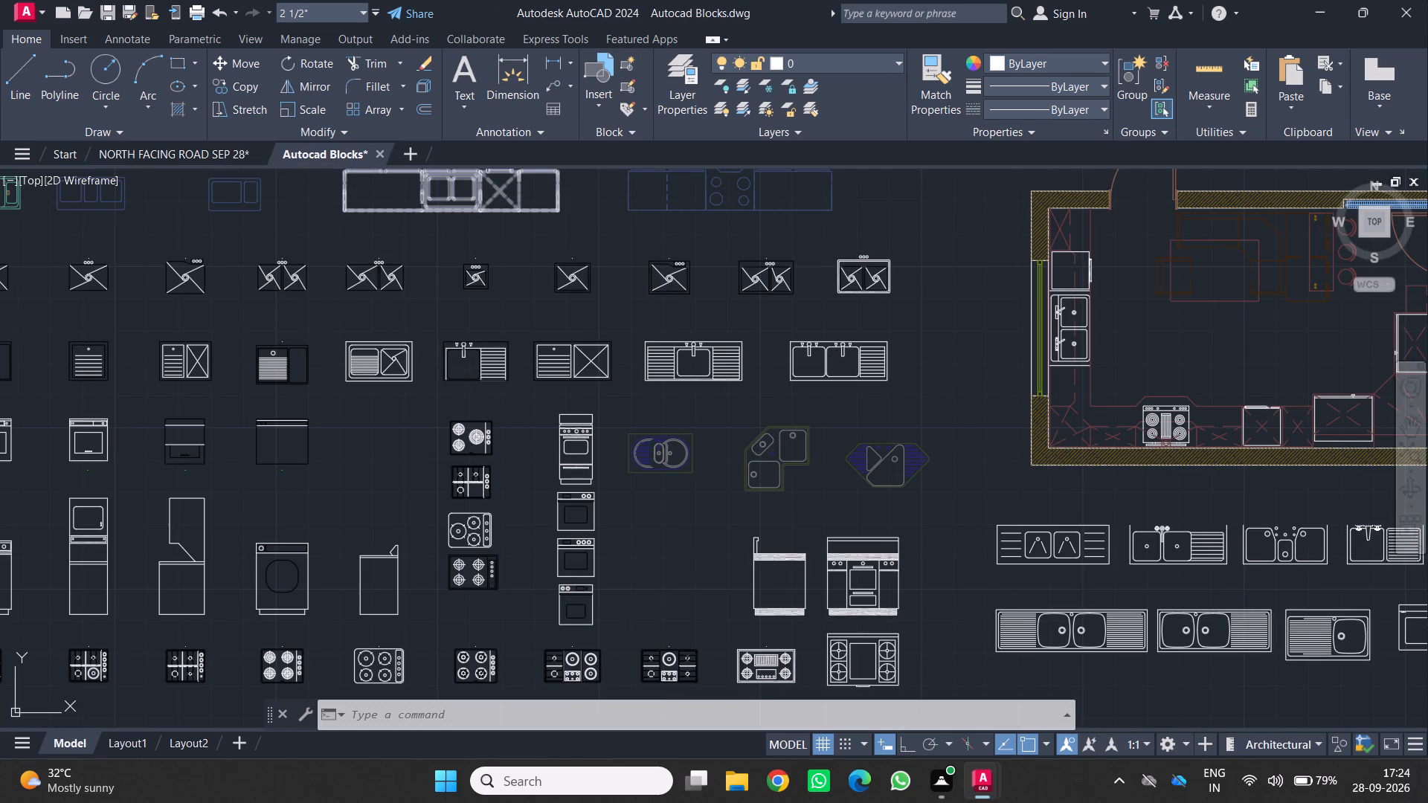
scroll(414, 342, "down", 2)
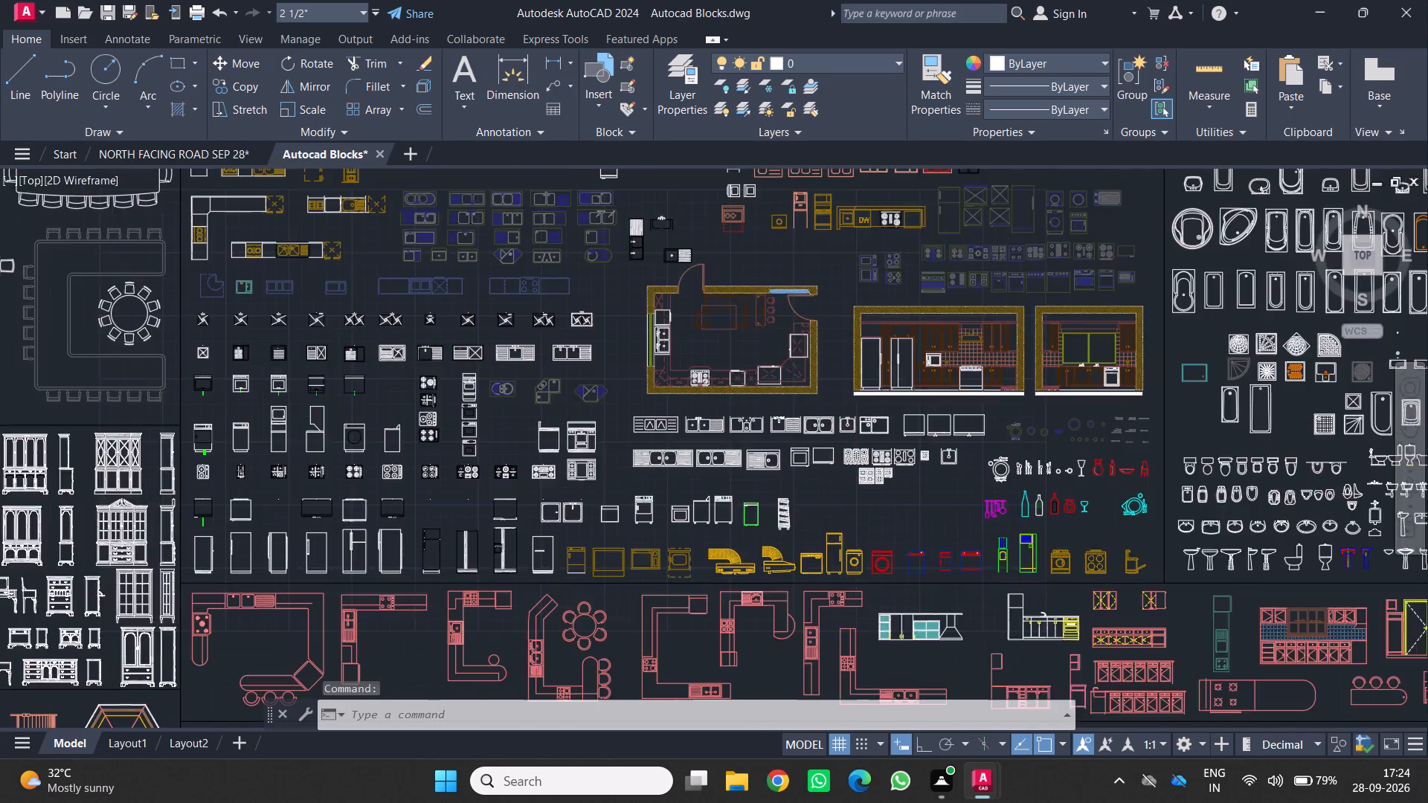
scroll(538, 336, "down", 1)
scroll(443, 405, "down", 4)
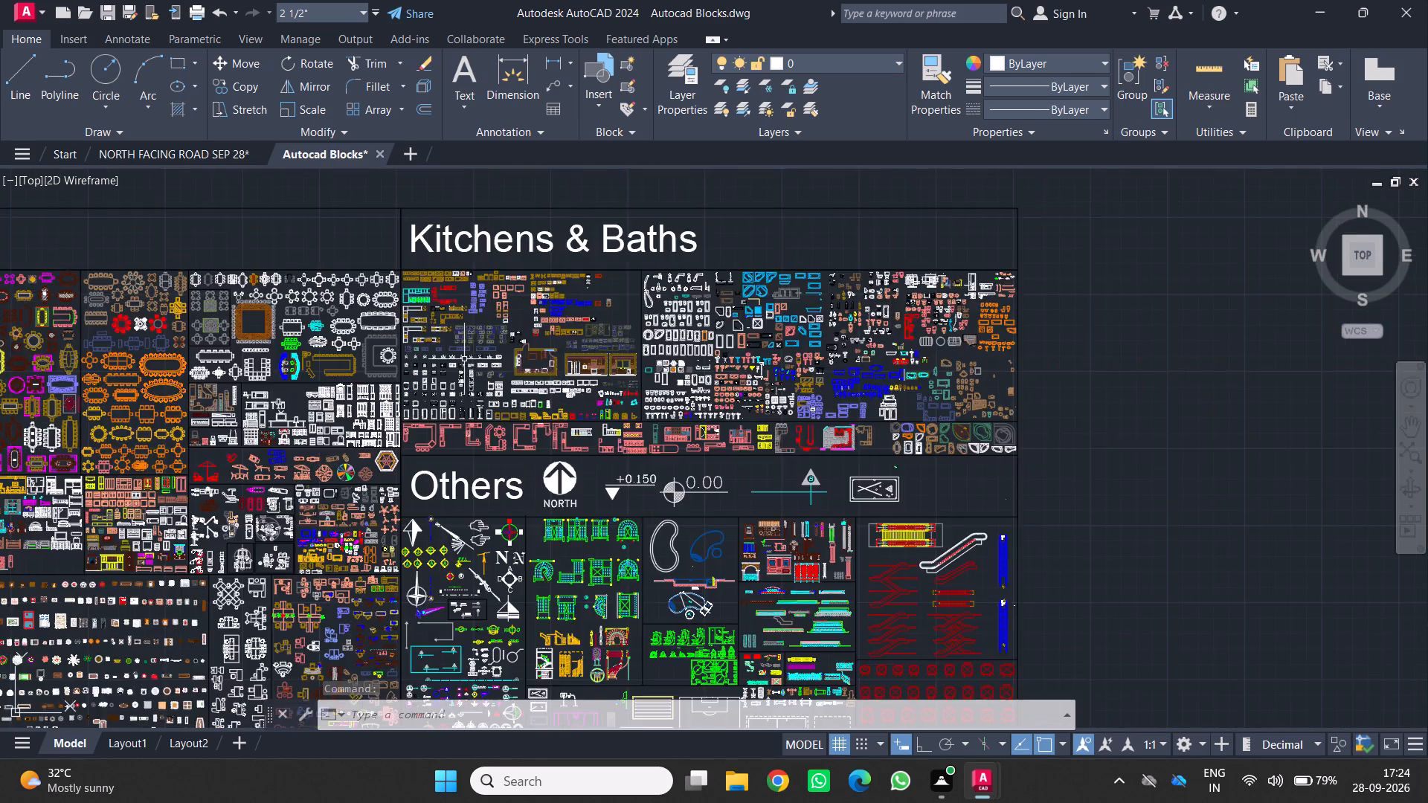
middle_click_drag(454, 393, 763, 243)
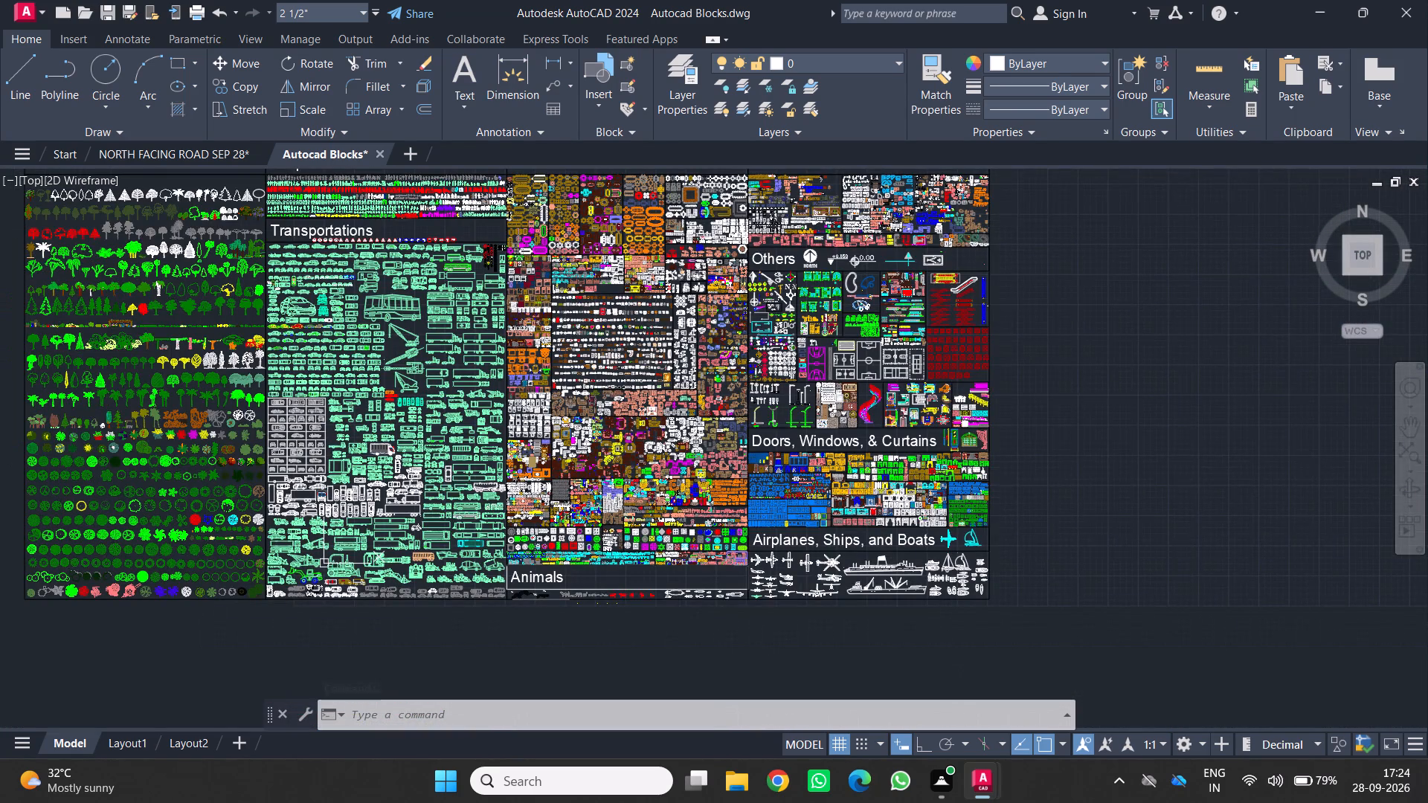
middle_click_drag(455, 368, 866, 505)
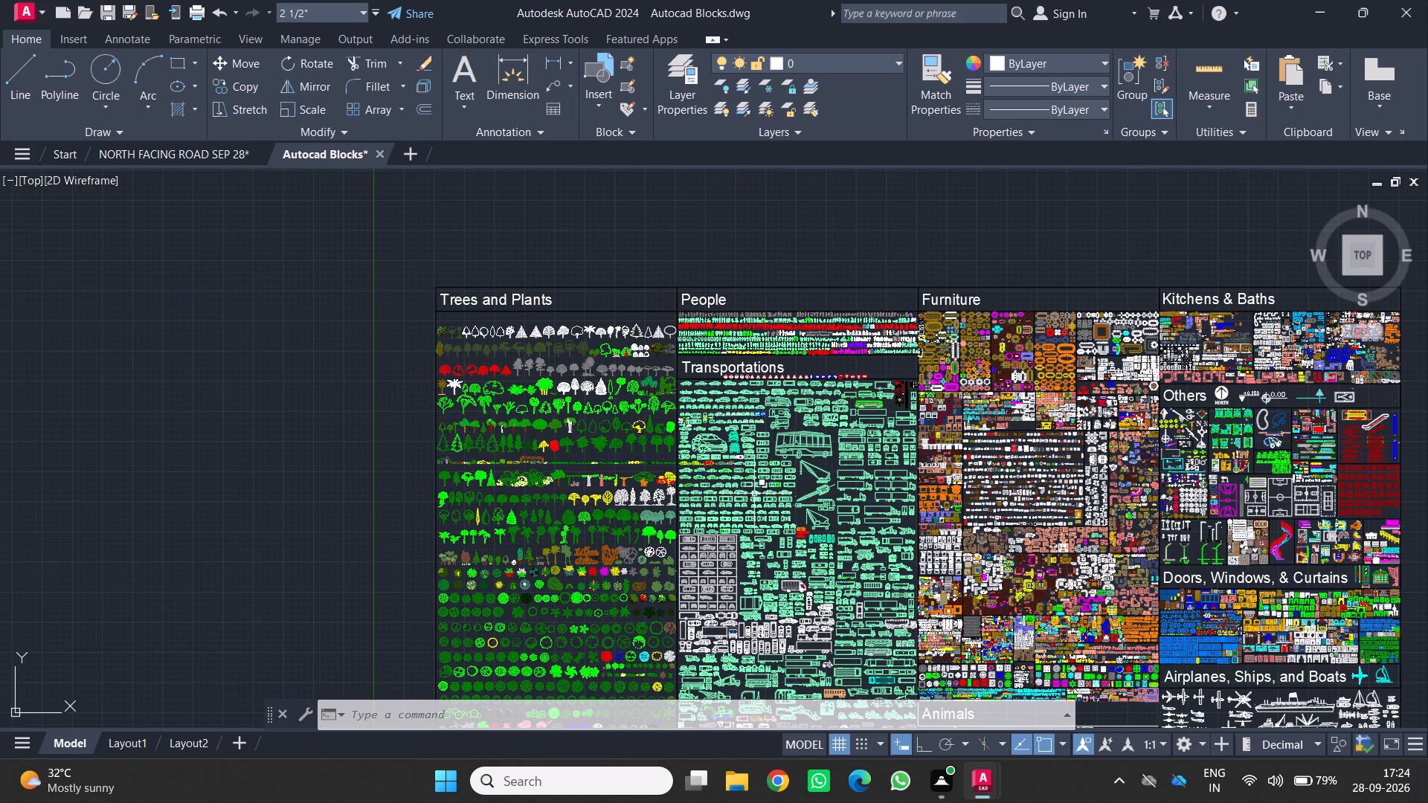
scroll(670, 488, "up", 3)
scroll(623, 457, "down", 1)
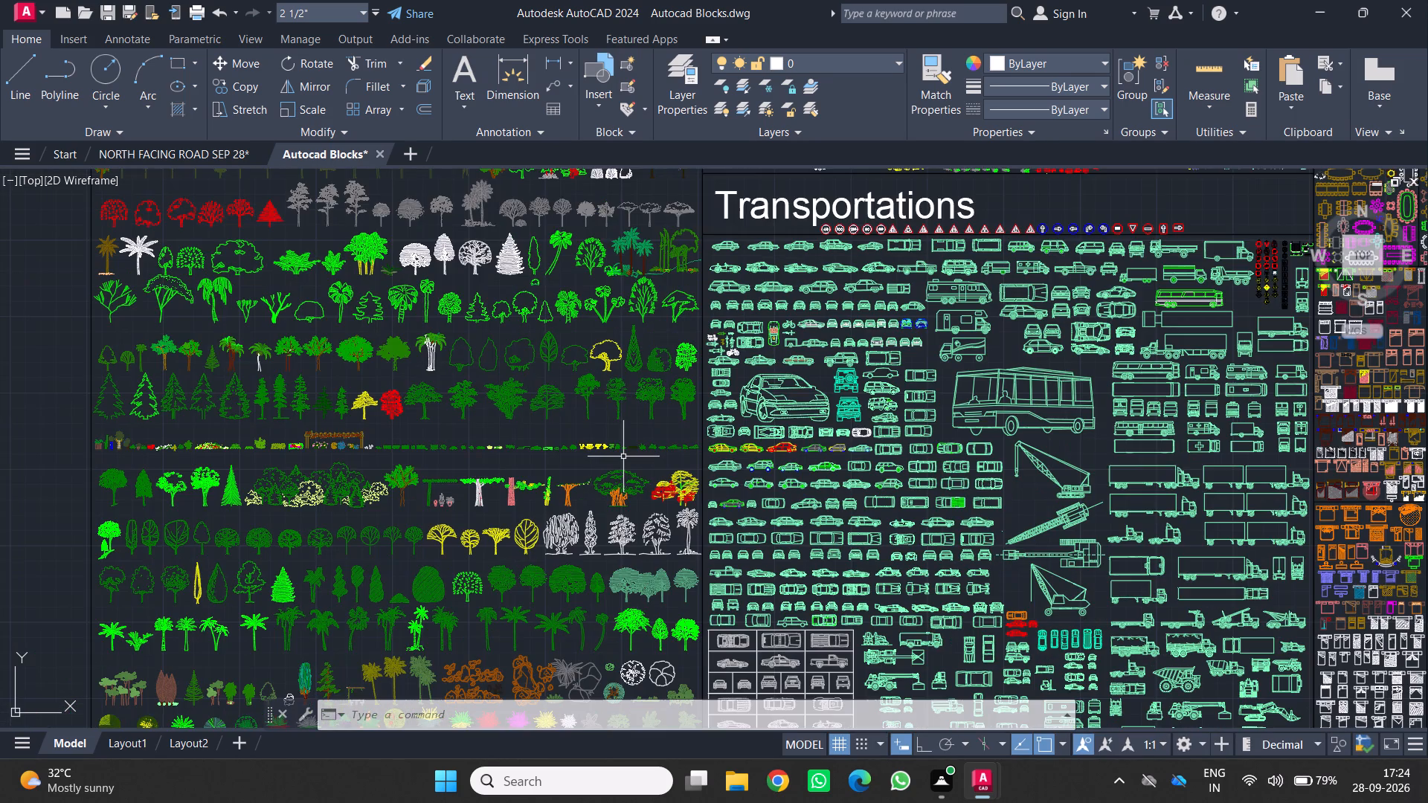
scroll(530, 378, "down", 2)
middle_click_drag(528, 380, 587, 390)
scroll(565, 381, "up", 1)
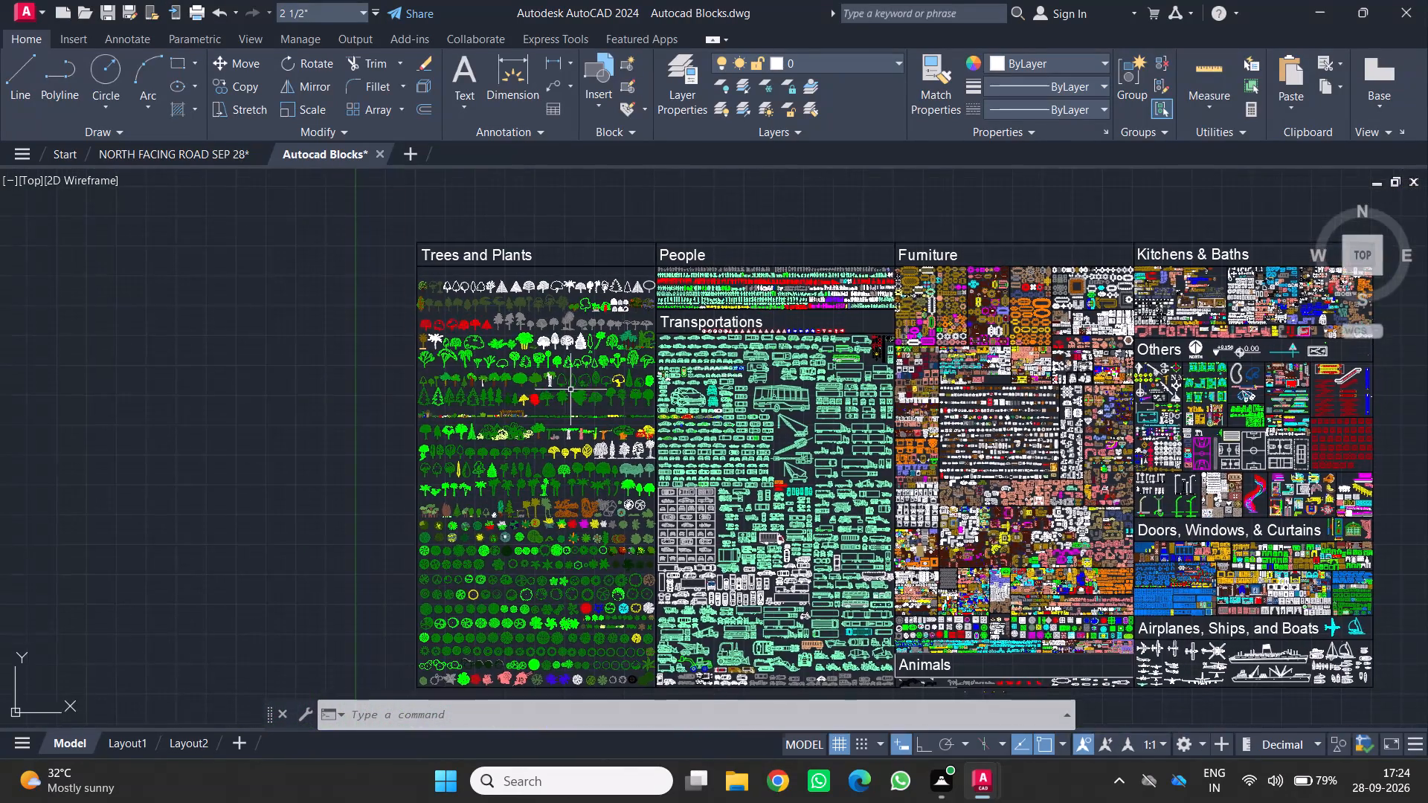
scroll(555, 367, "up", 1)
middle_click_drag(547, 355, 607, 346)
middle_click(607, 346)
middle_click_drag(582, 473, 558, 401)
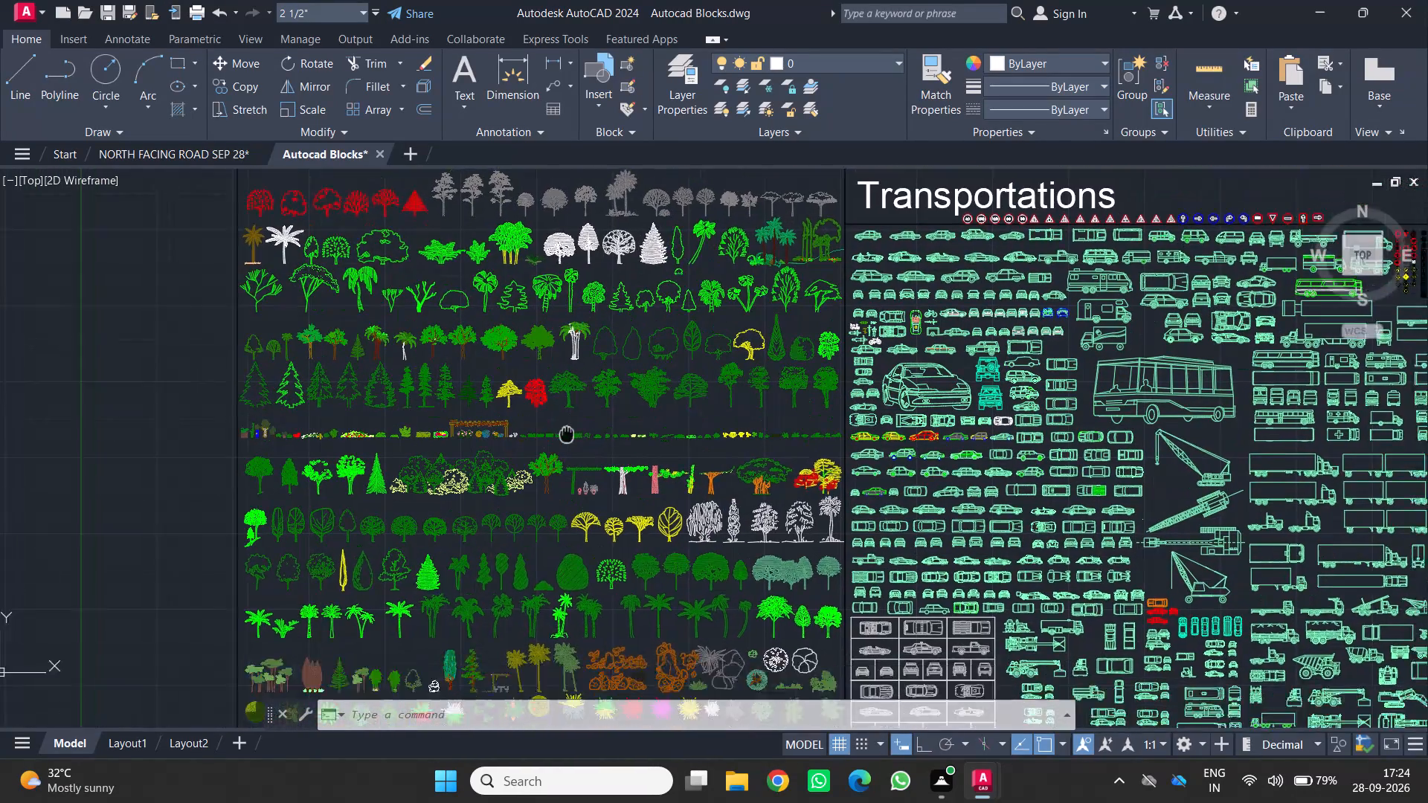
middle_click_drag(558, 401, 526, 301)
middle_click_drag(620, 478, 549, 367)
middle_click_drag(581, 469, 558, 399)
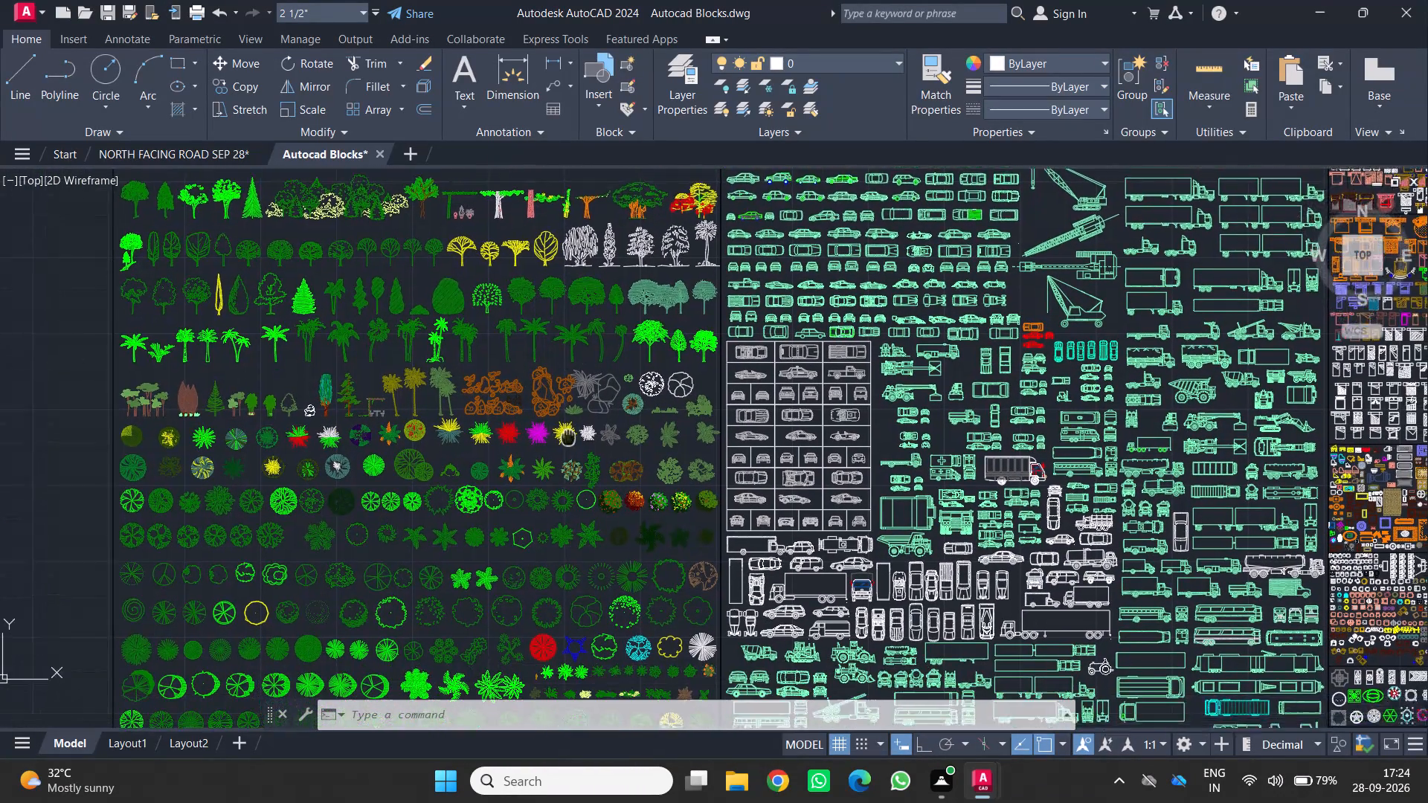
middle_click_drag(558, 399, 544, 361)
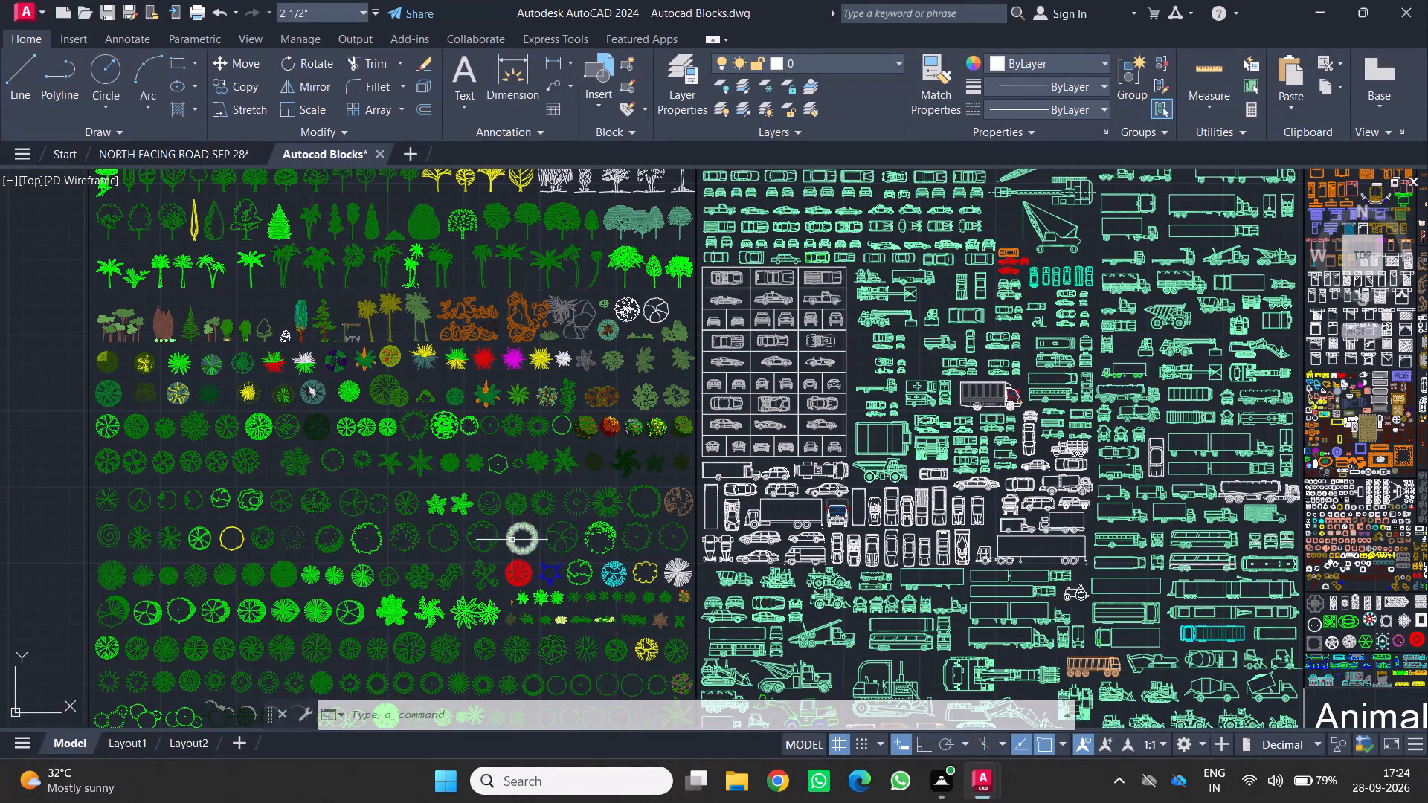
middle_click_drag(526, 472, 668, 390)
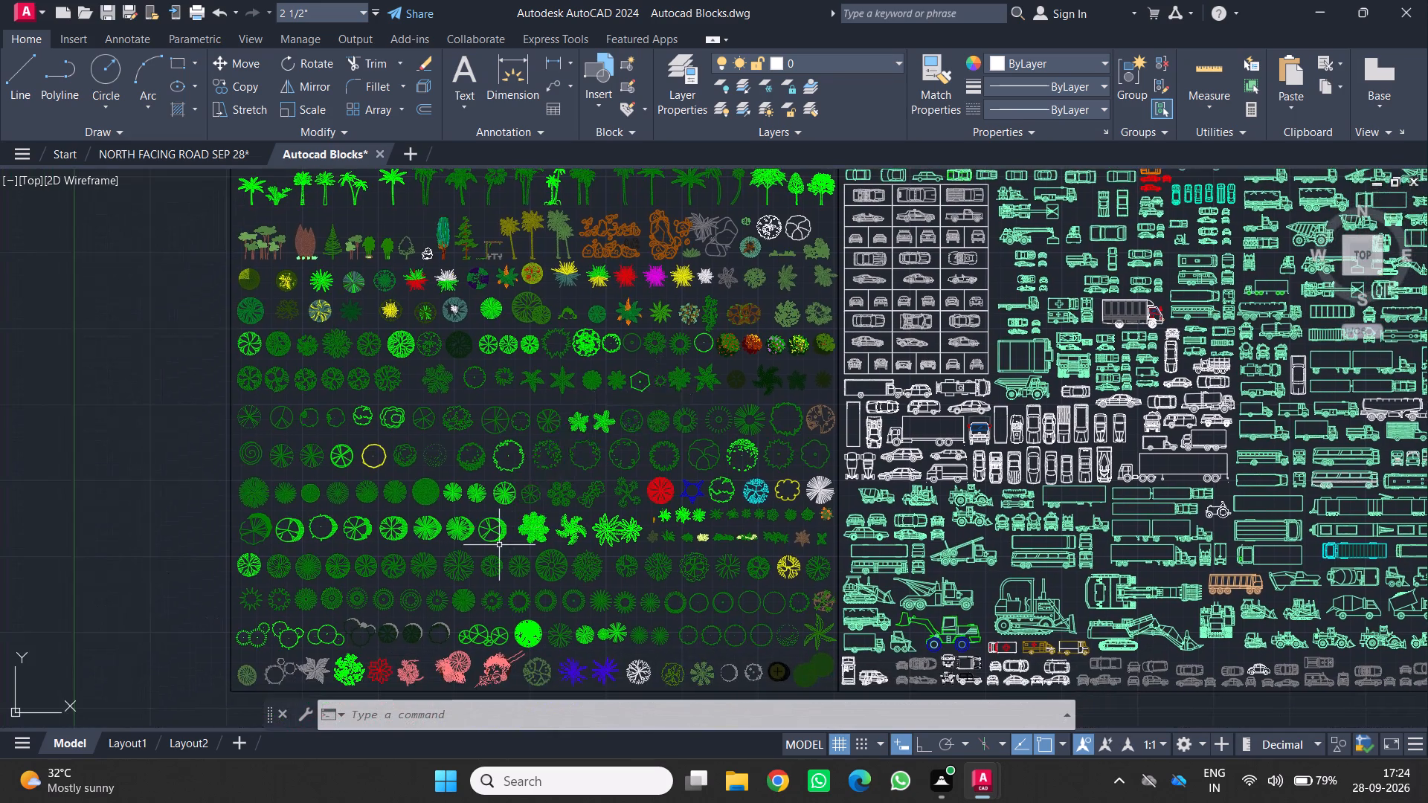
middle_click_drag(497, 546, 580, 509)
Copy six adjacent green plan-view trees to the clipboard from the middle of the Trees and Plants row containing the yellow branching tree.
scroll(580, 511, "up", 1)
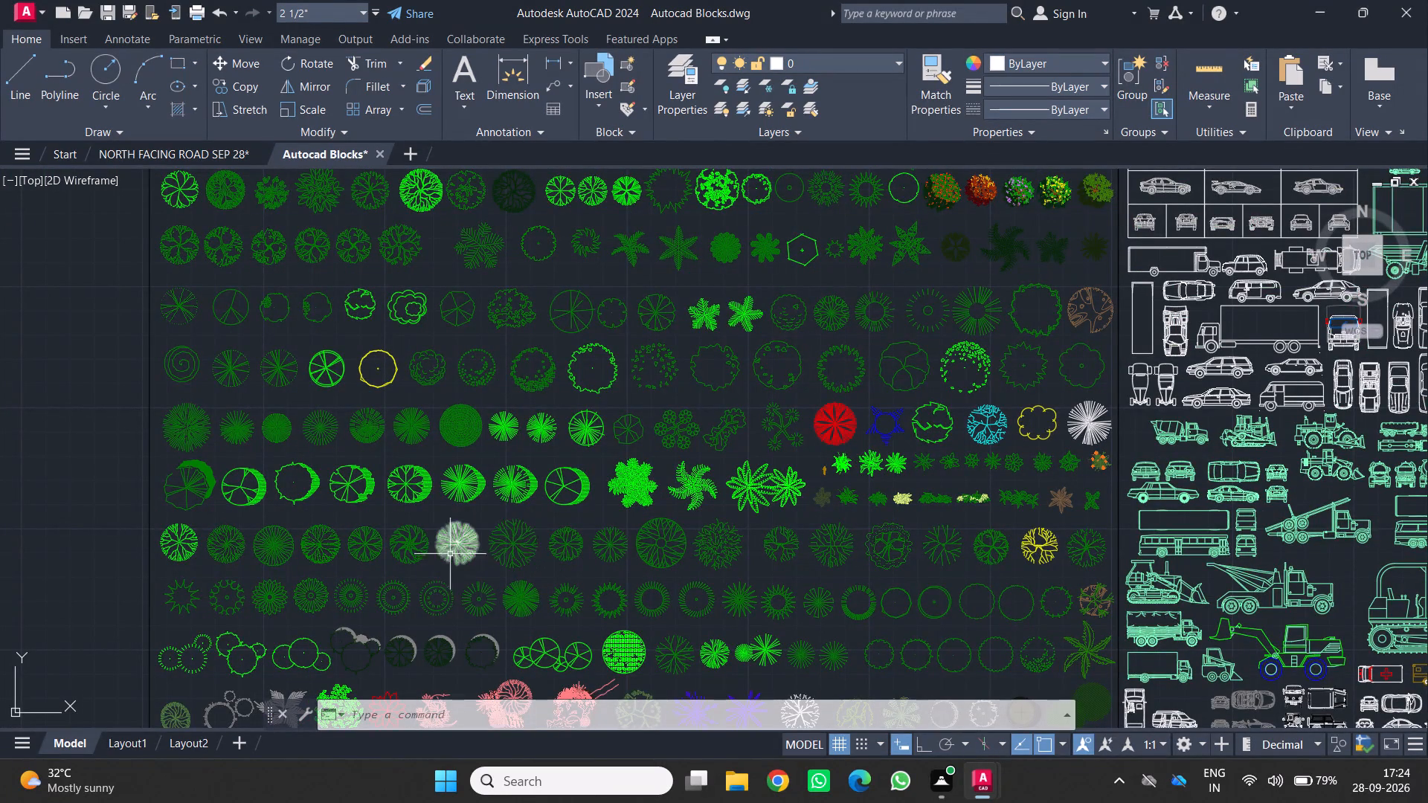
left_click(451, 544)
left_click(515, 550)
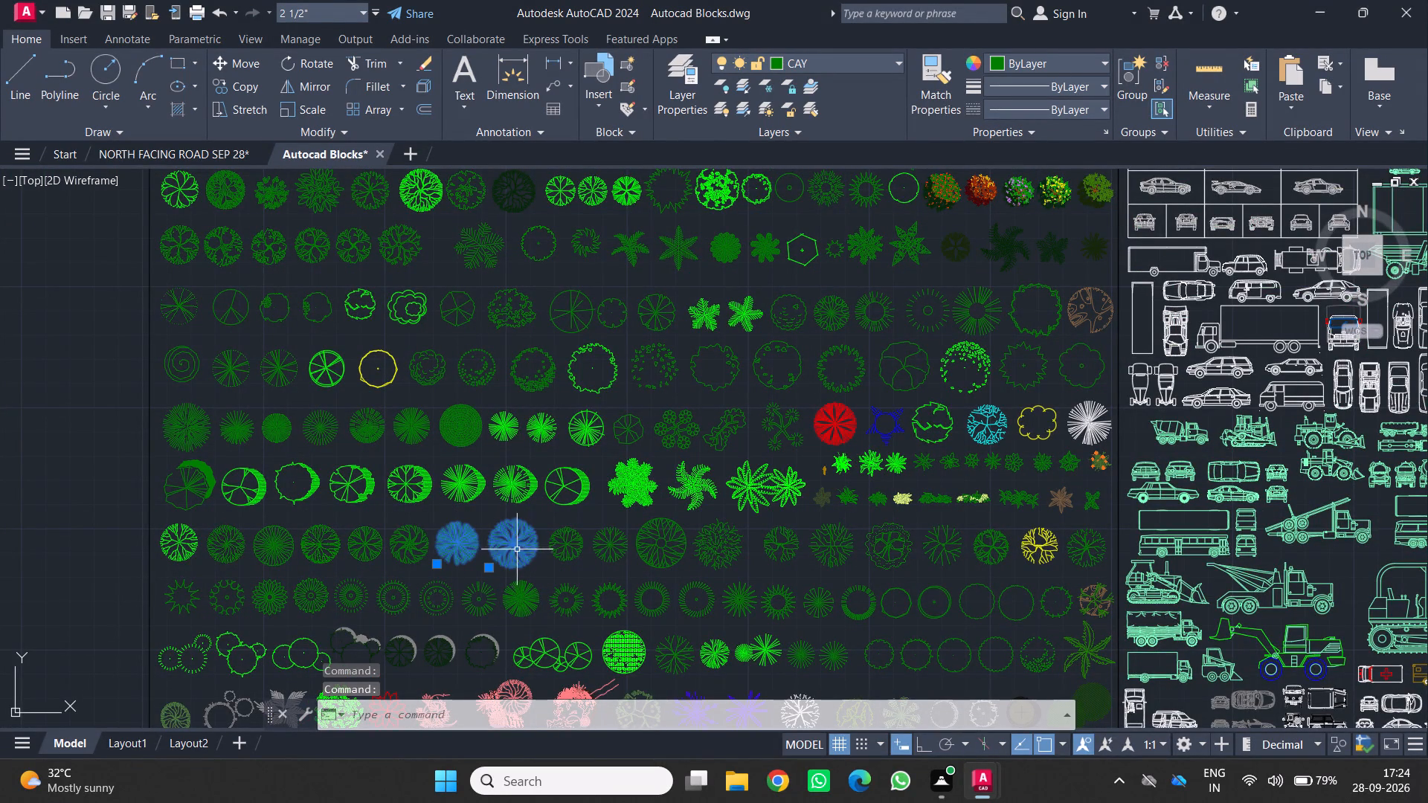
left_click(565, 546)
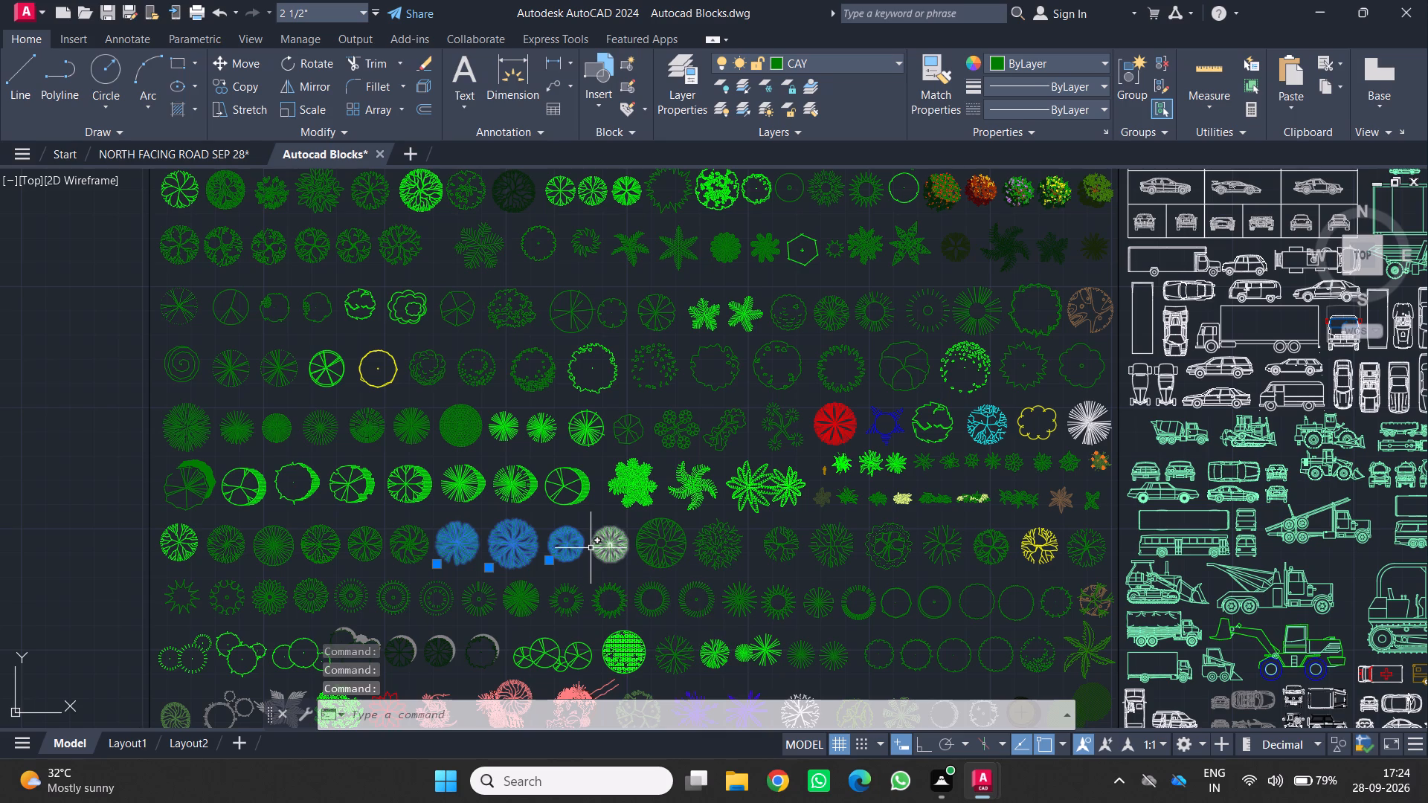
left_click(605, 553)
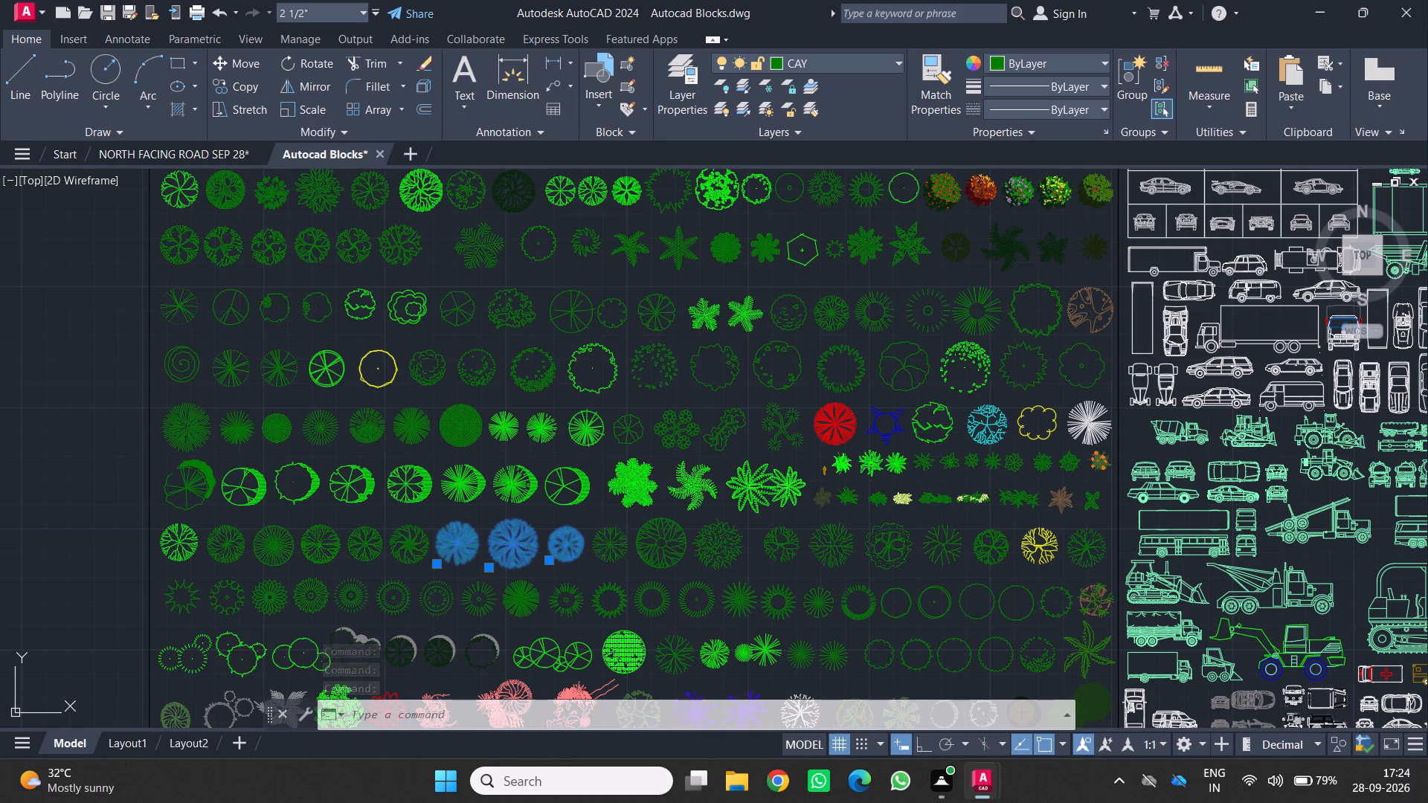
left_click(681, 541)
left_click(726, 546)
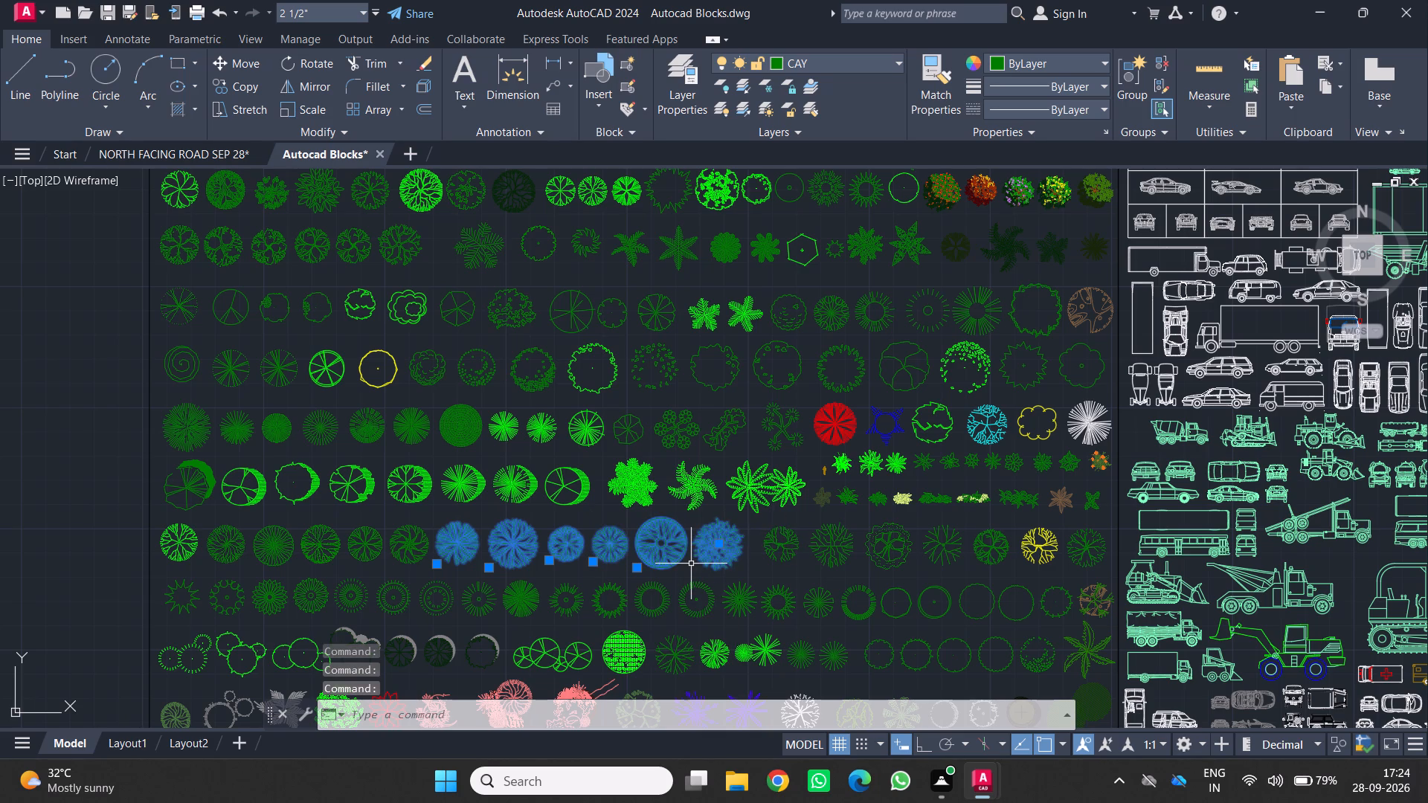
key("ctrl+c")
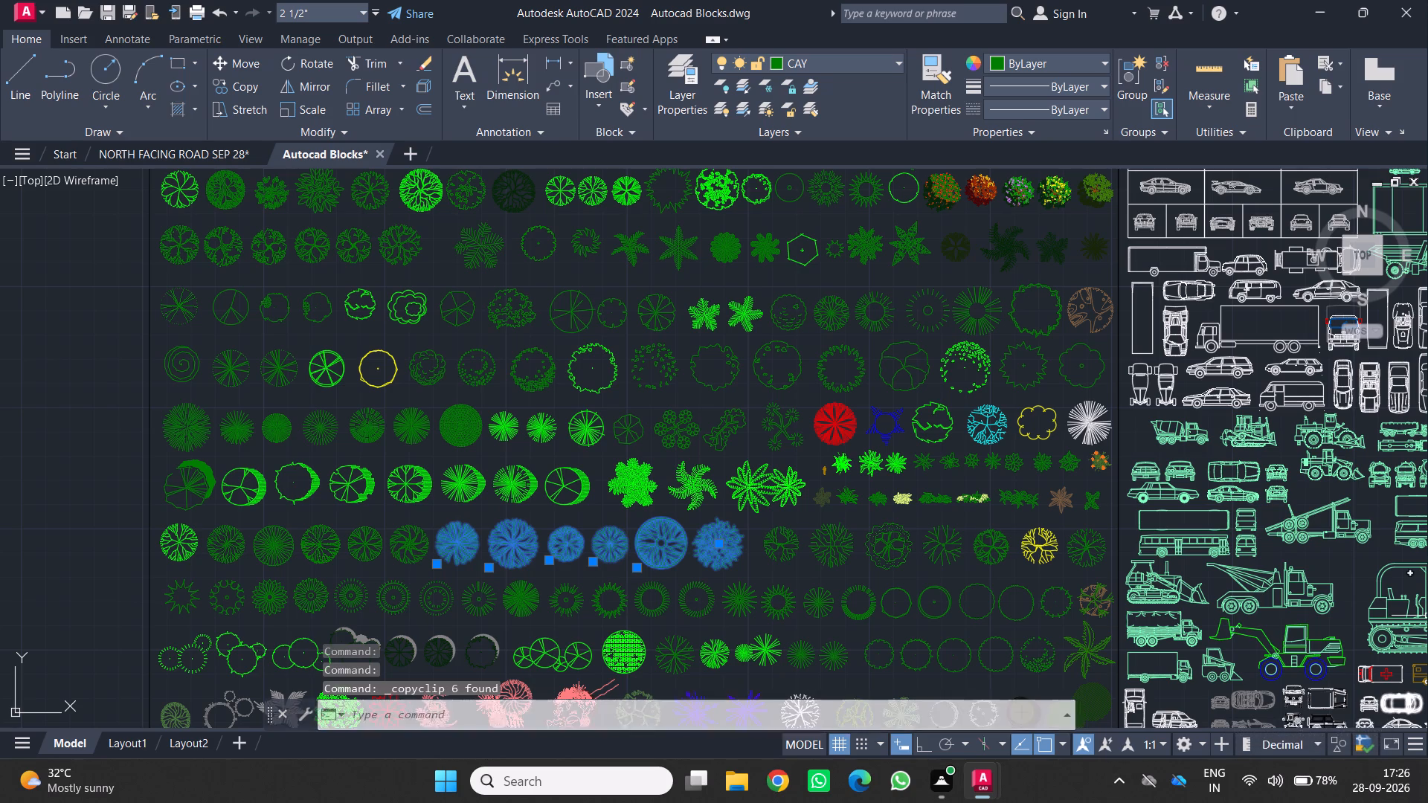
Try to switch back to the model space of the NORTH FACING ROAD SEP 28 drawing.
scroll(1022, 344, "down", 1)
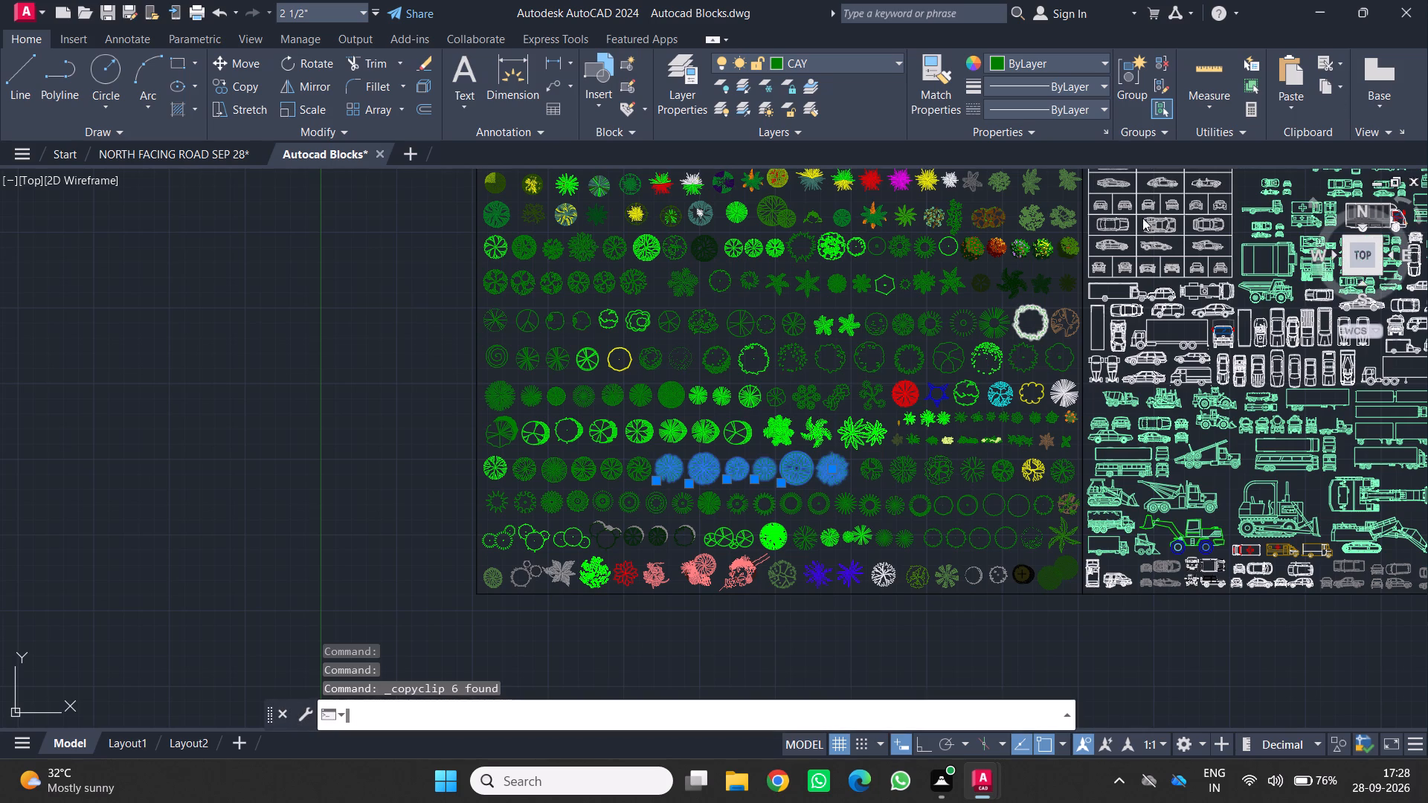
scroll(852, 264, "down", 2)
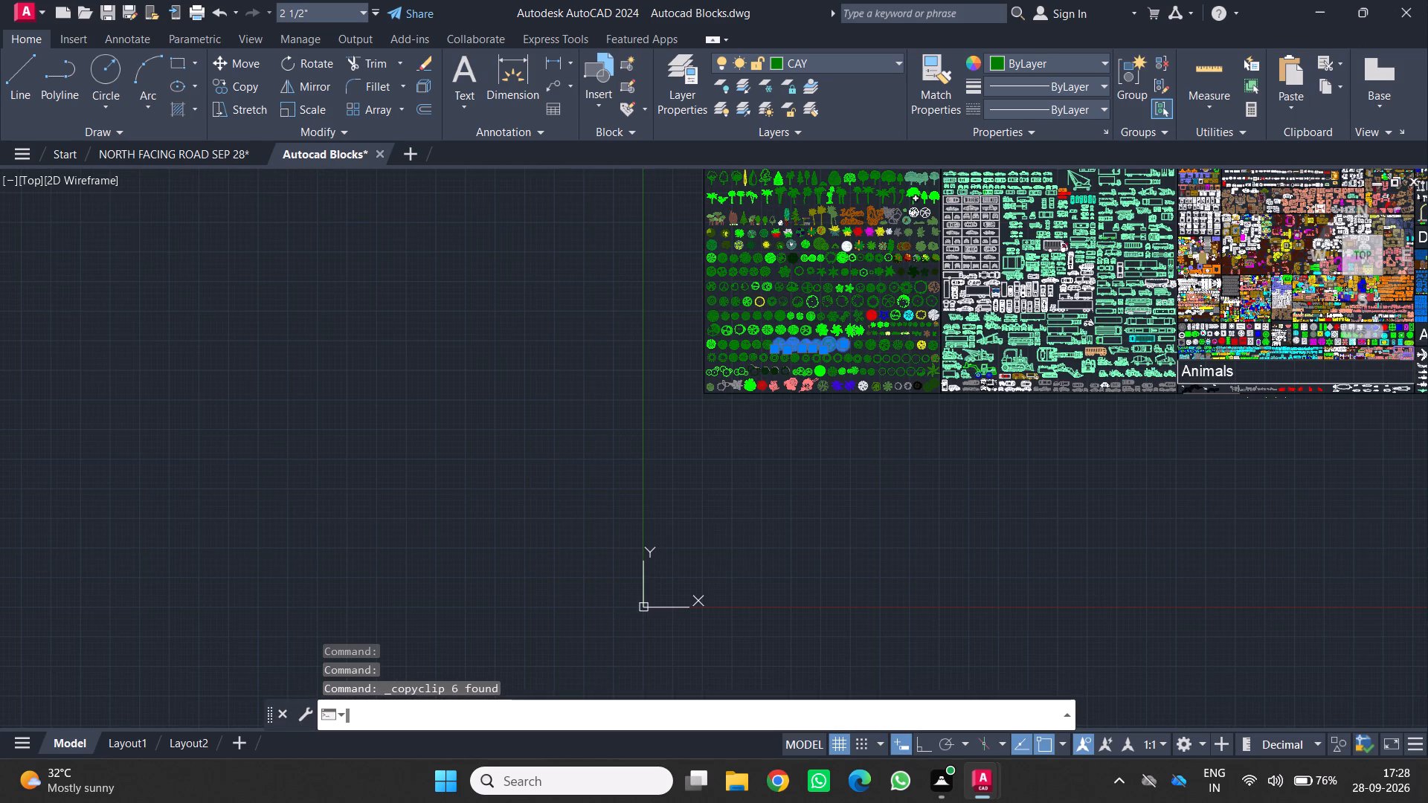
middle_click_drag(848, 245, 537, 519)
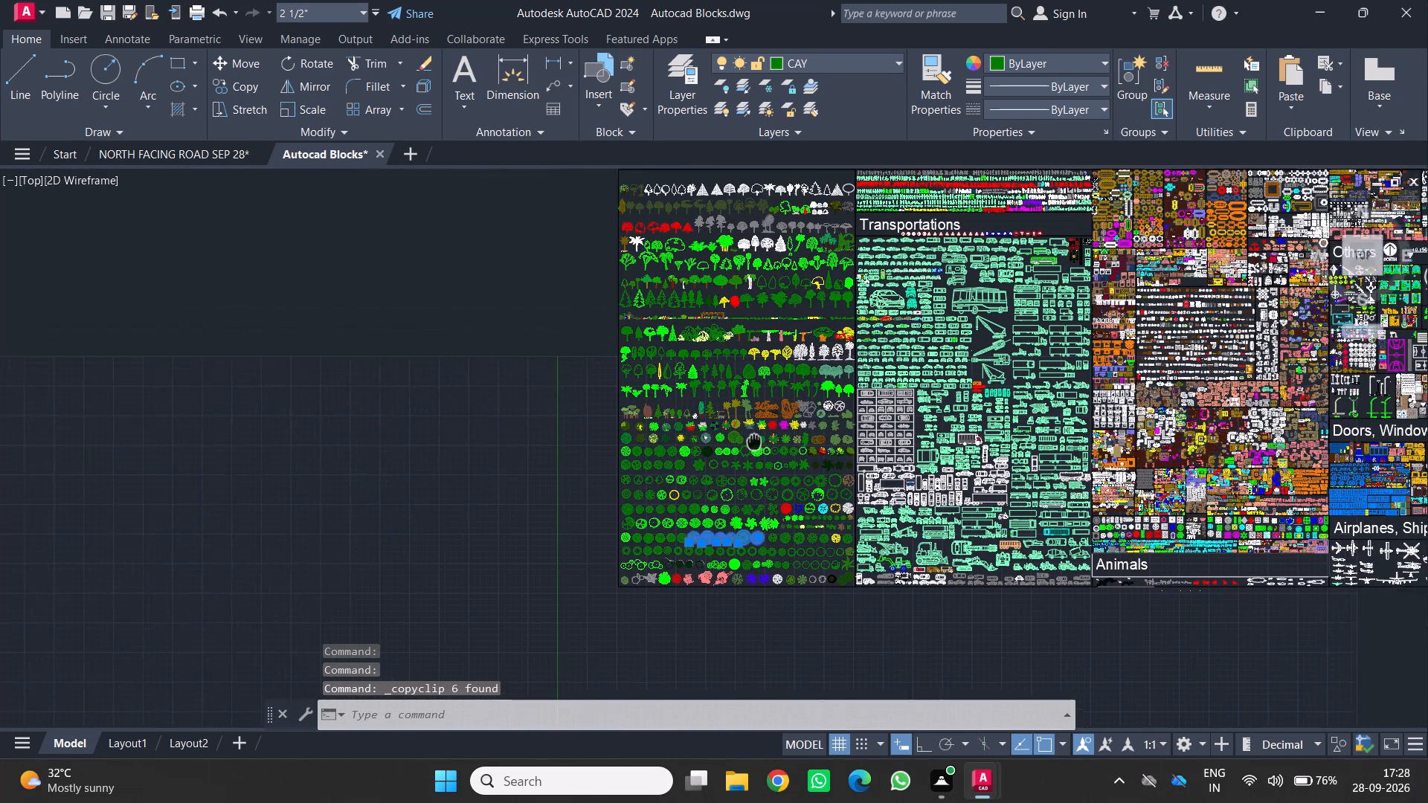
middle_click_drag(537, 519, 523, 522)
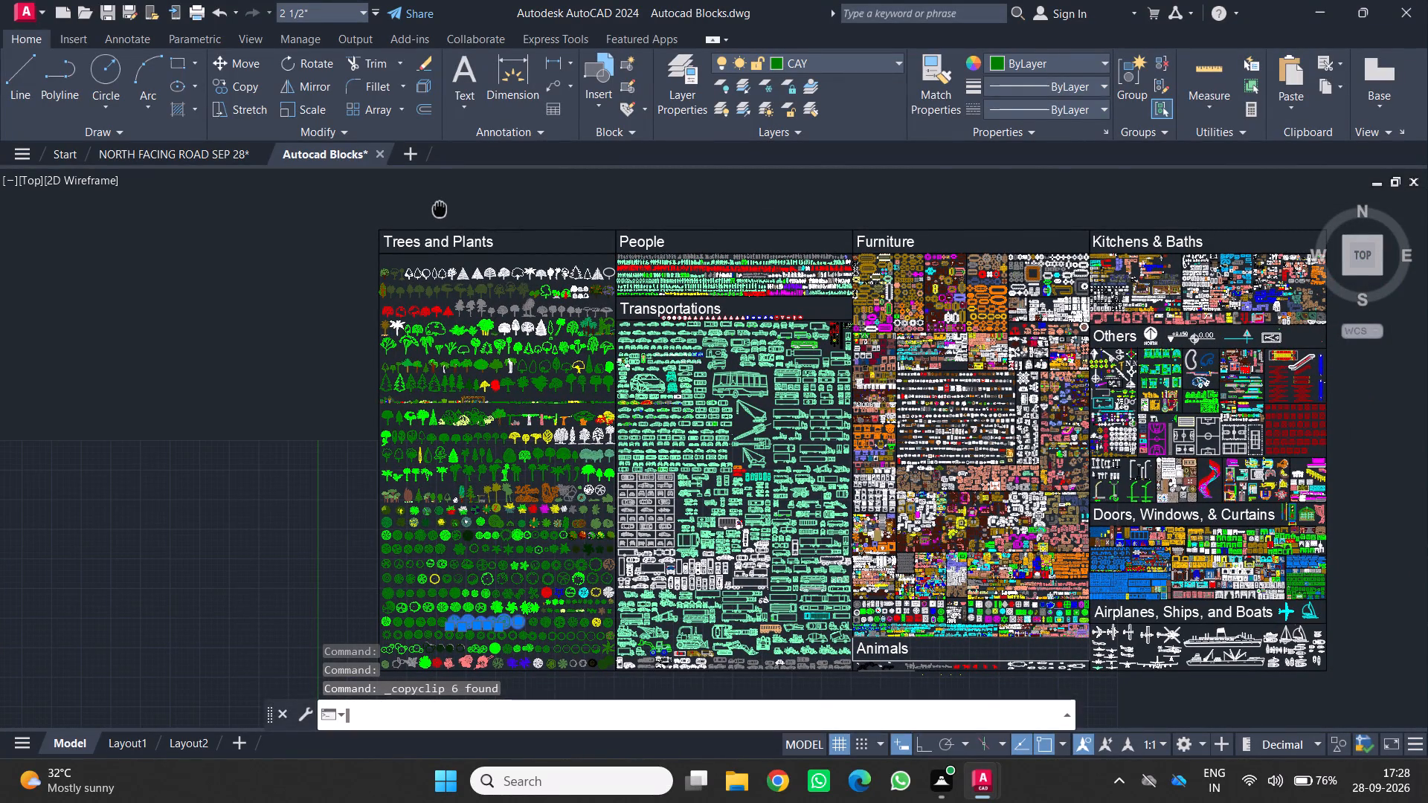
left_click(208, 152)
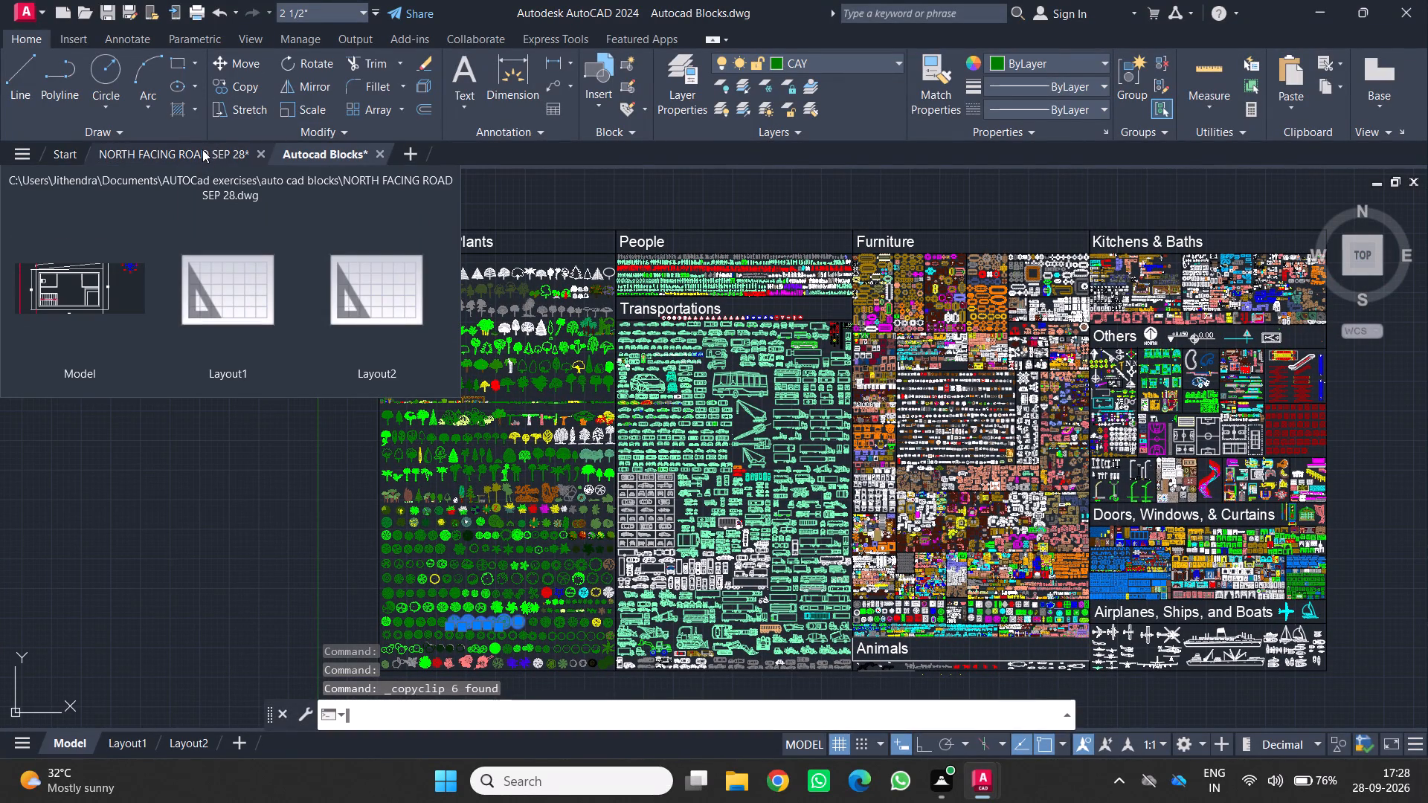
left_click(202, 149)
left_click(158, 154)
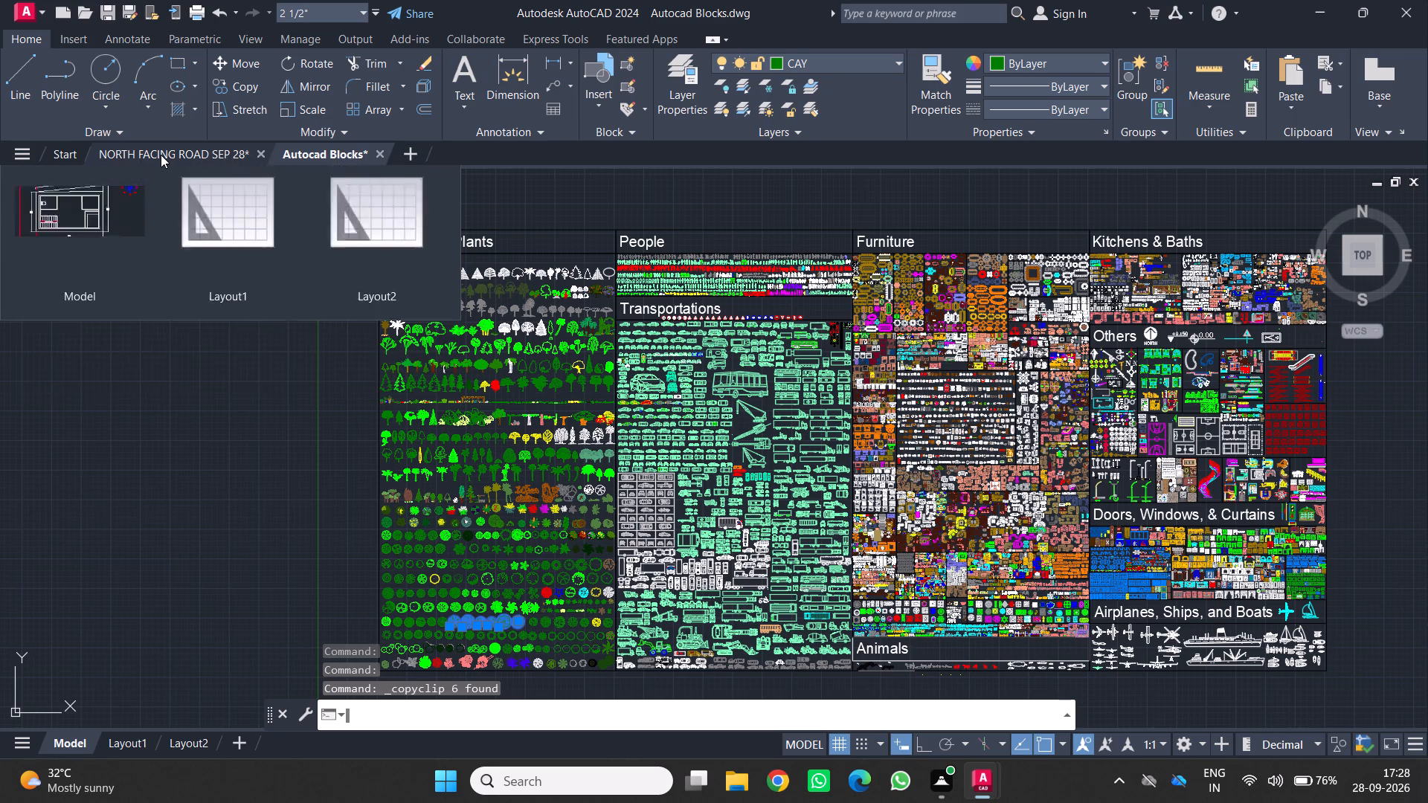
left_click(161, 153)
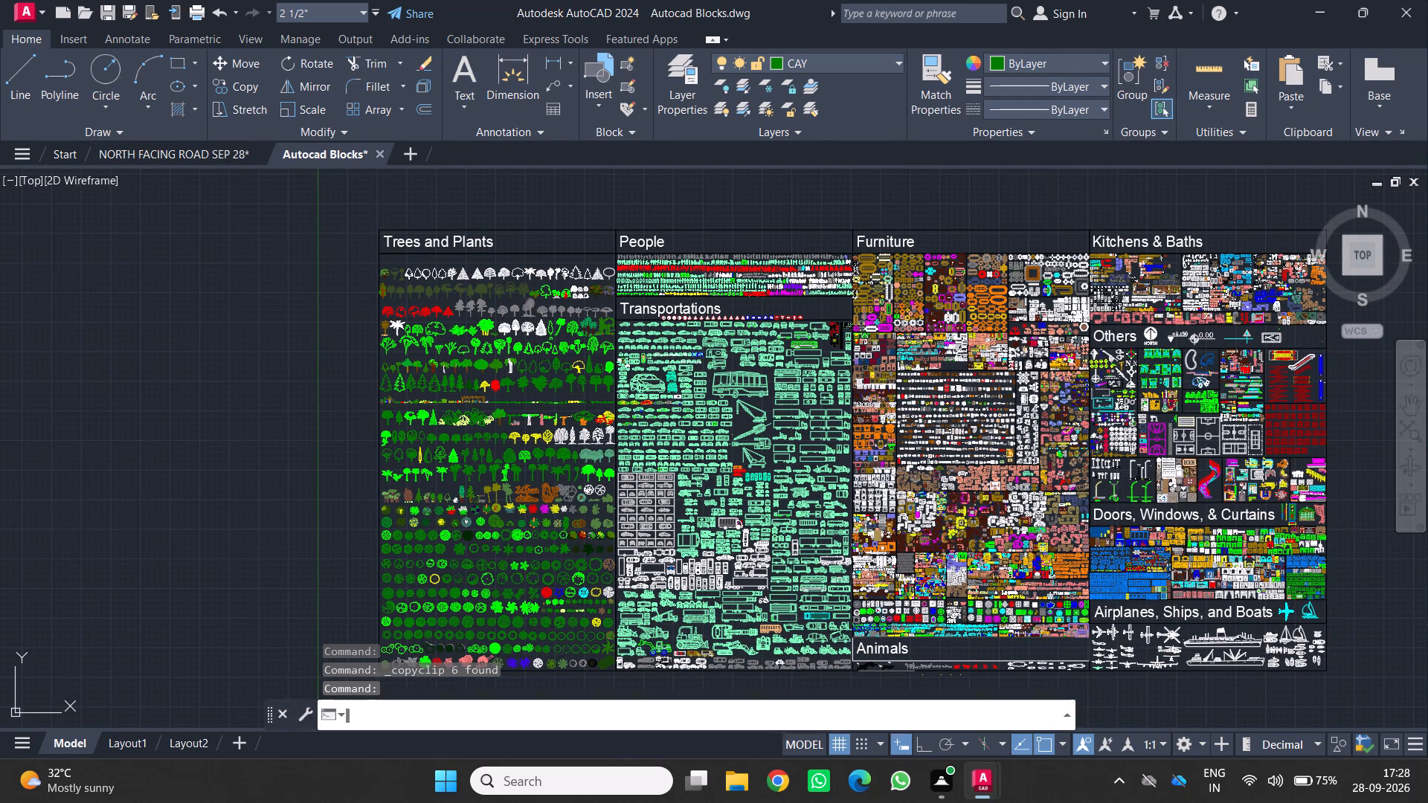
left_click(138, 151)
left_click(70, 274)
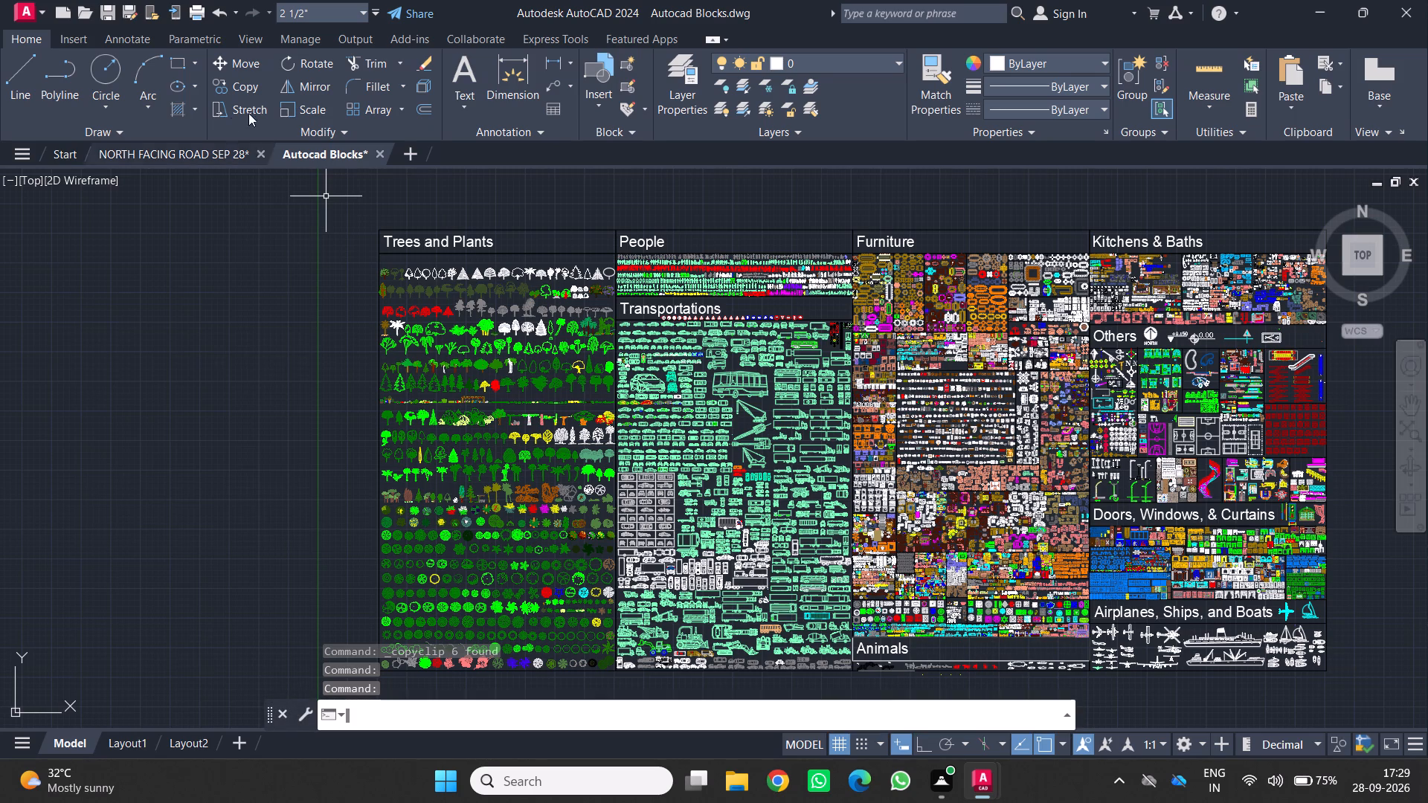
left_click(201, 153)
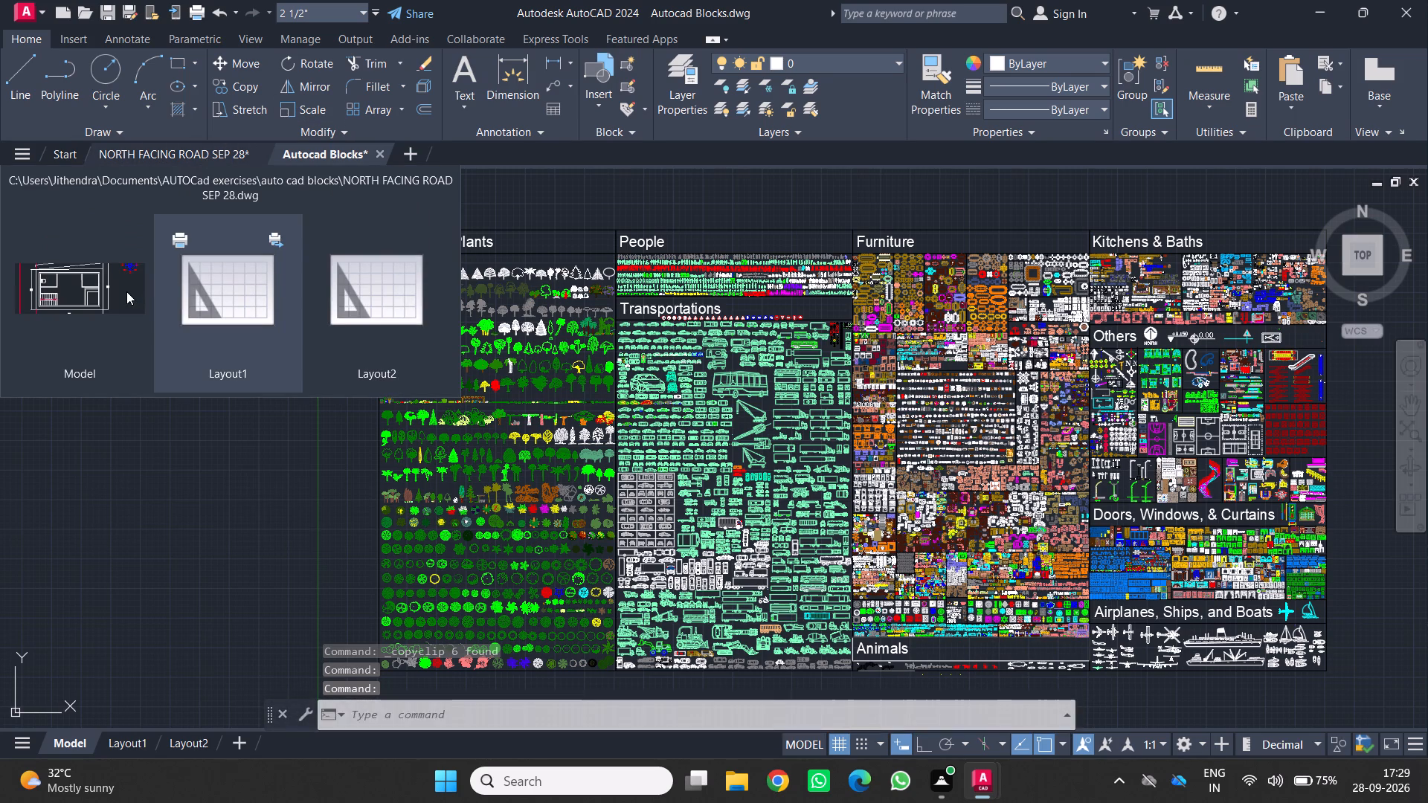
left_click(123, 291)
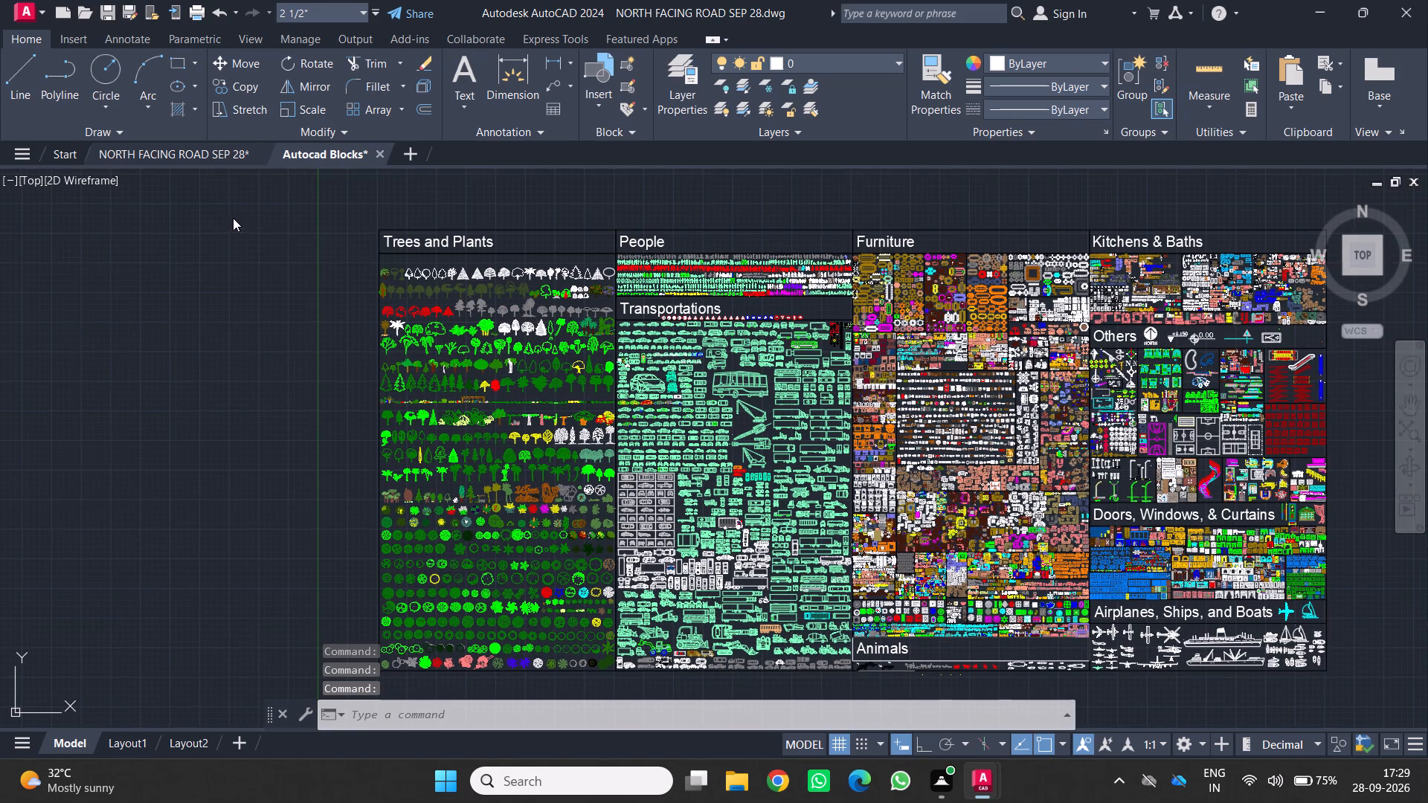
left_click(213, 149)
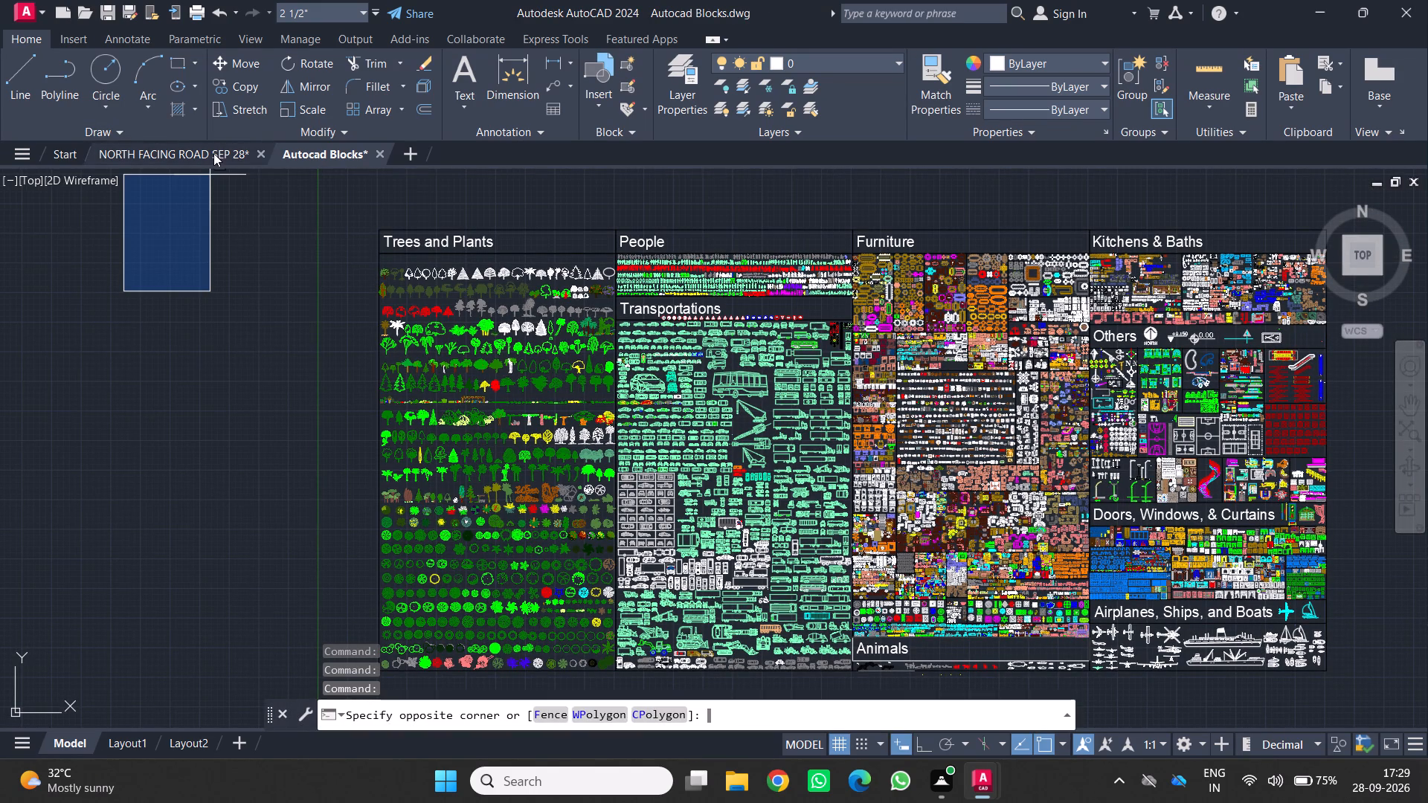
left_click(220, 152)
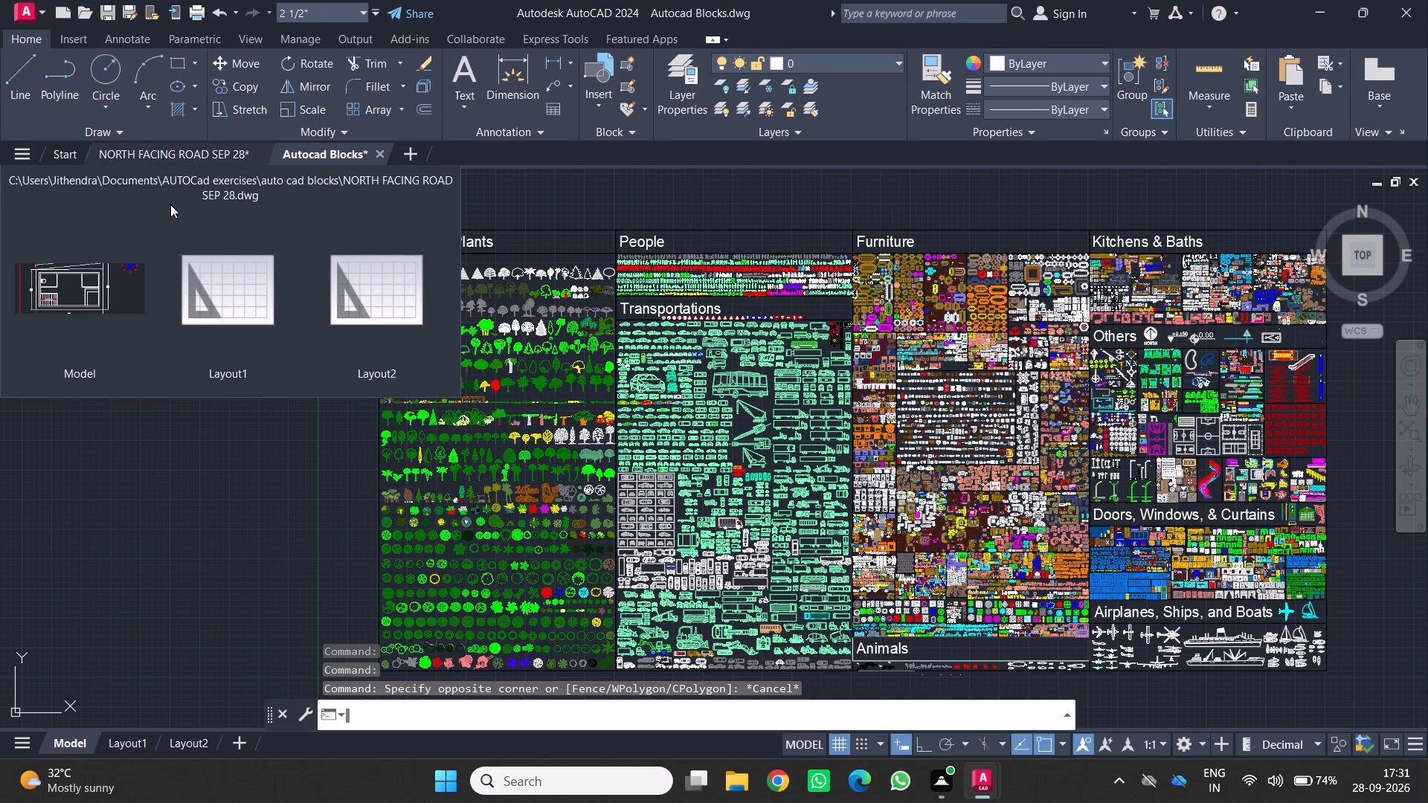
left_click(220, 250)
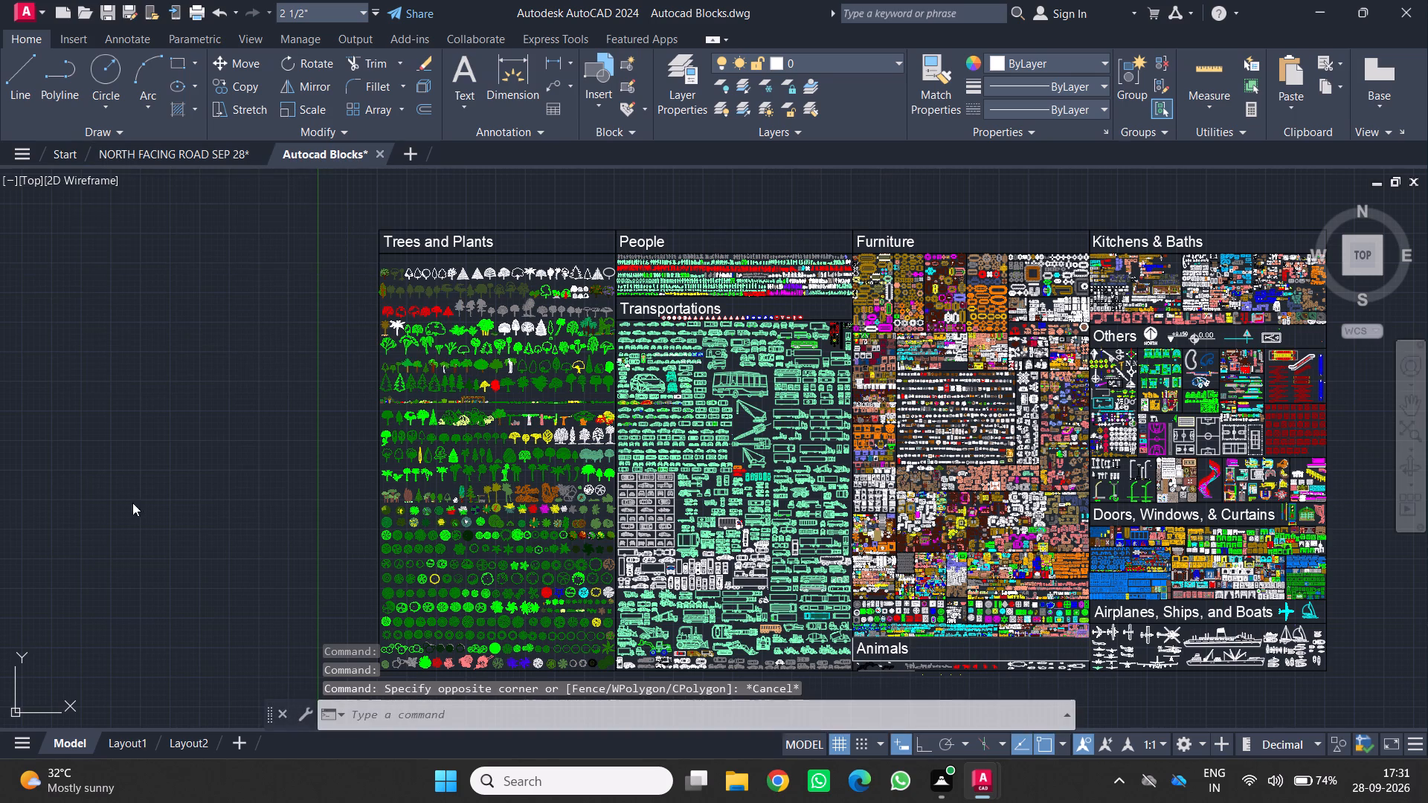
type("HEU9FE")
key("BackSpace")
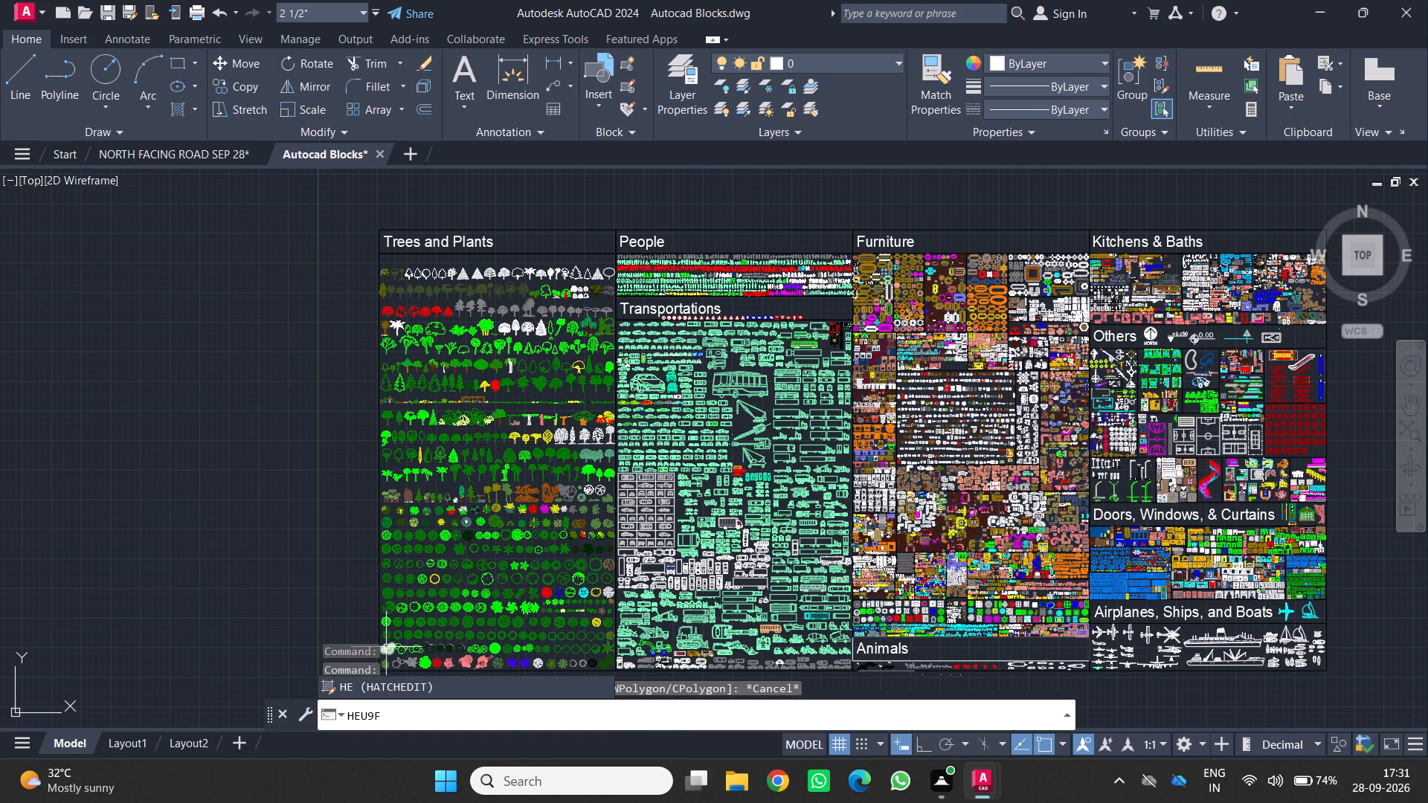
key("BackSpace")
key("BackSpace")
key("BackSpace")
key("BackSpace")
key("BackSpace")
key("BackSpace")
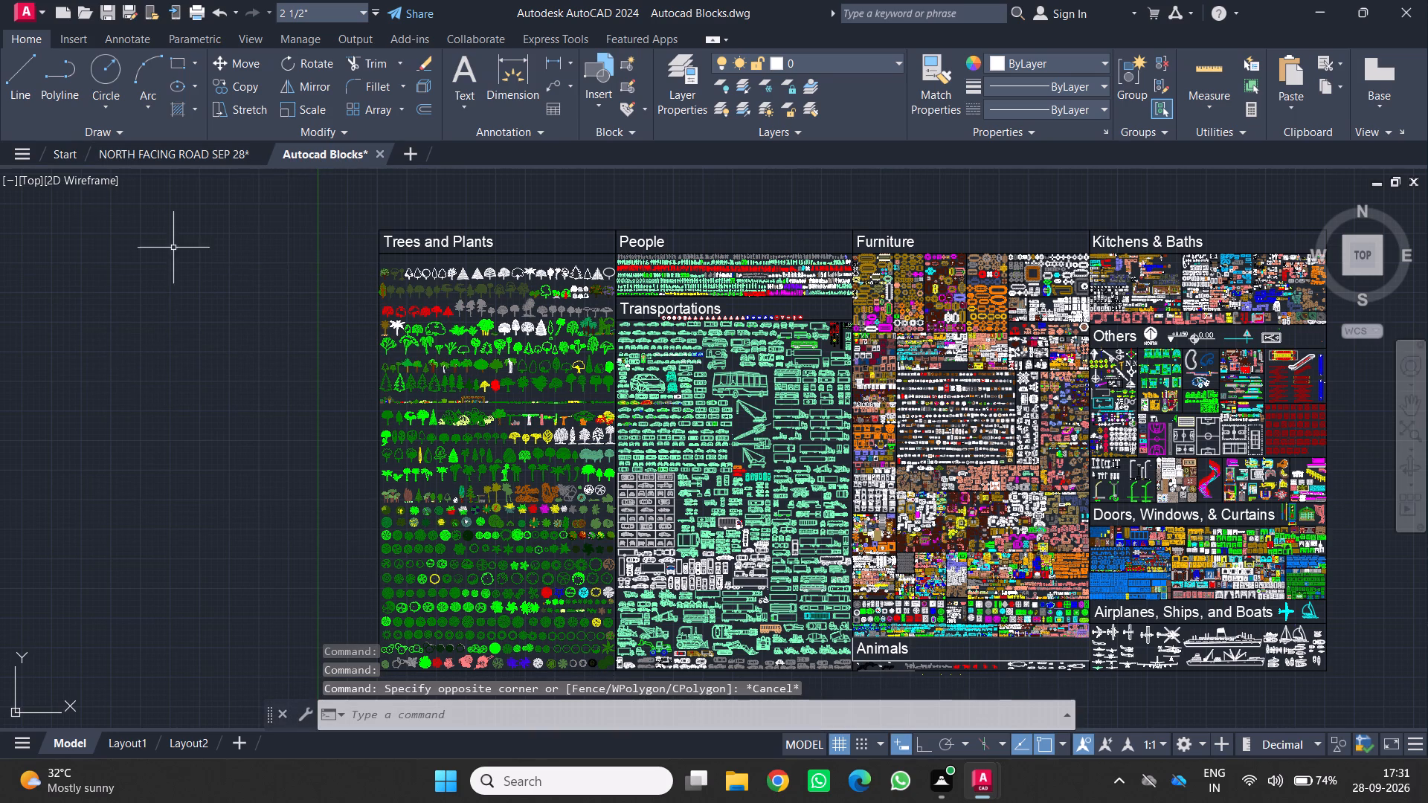
Switch to the NORTH FACING ROAD SEP 28 drawing and examine the house floor plan.
left_click(193, 152)
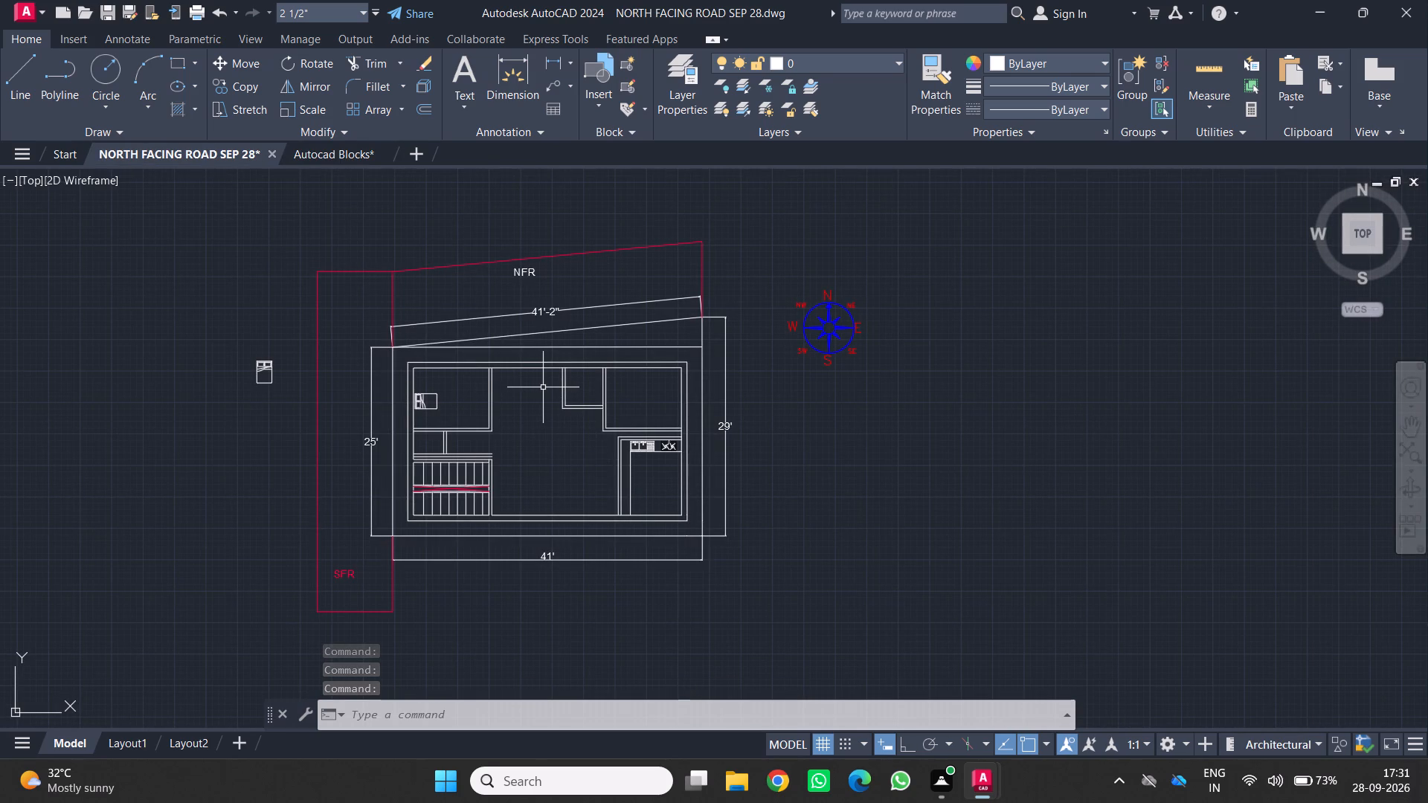
scroll(543, 349, "up", 1)
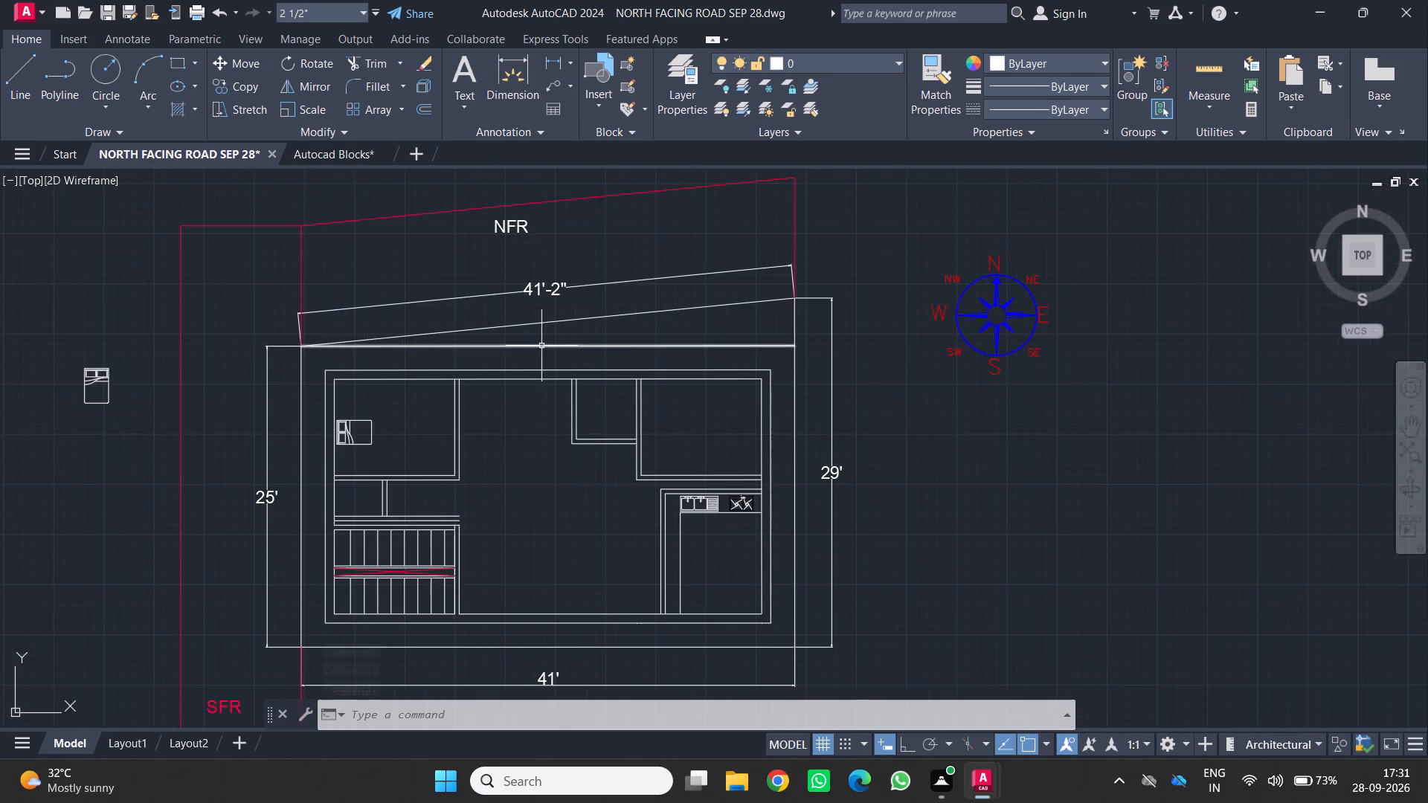
middle_click_drag(562, 350, 780, 274)
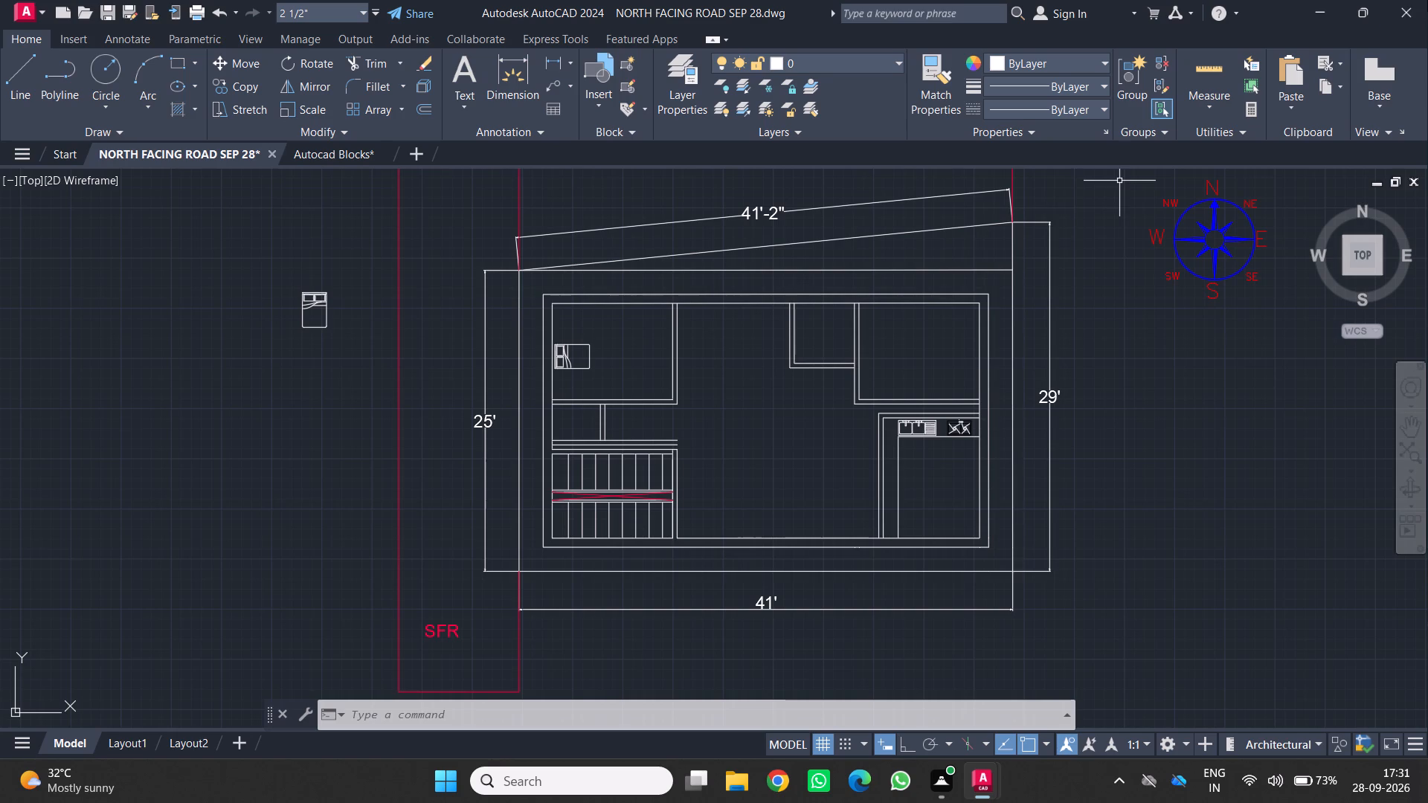
Quit AutoCAD without saving changes to either the NORTH FACING ROAD SEP 28 or the Autocad Blocks drawing.
left_click(1401, 8)
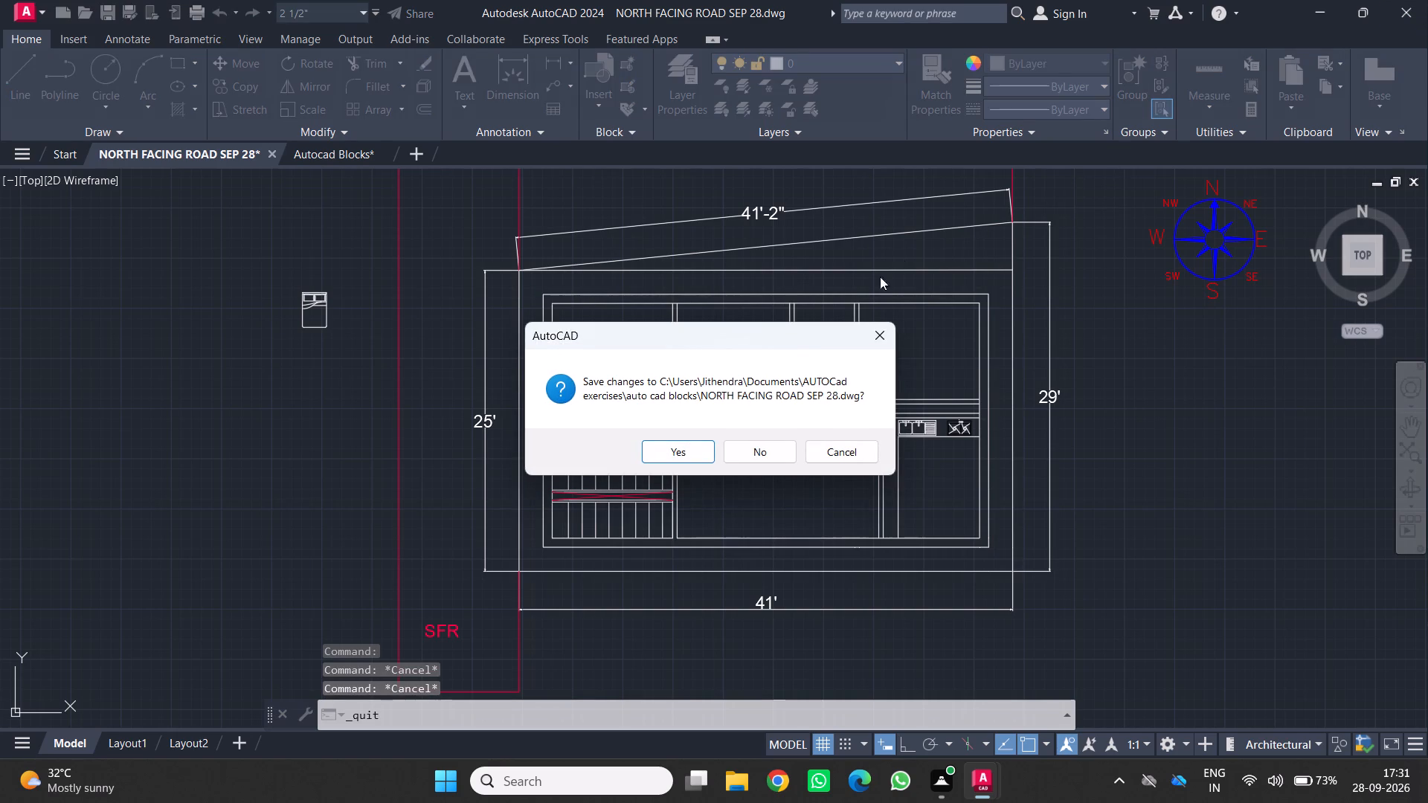
left_click(752, 454)
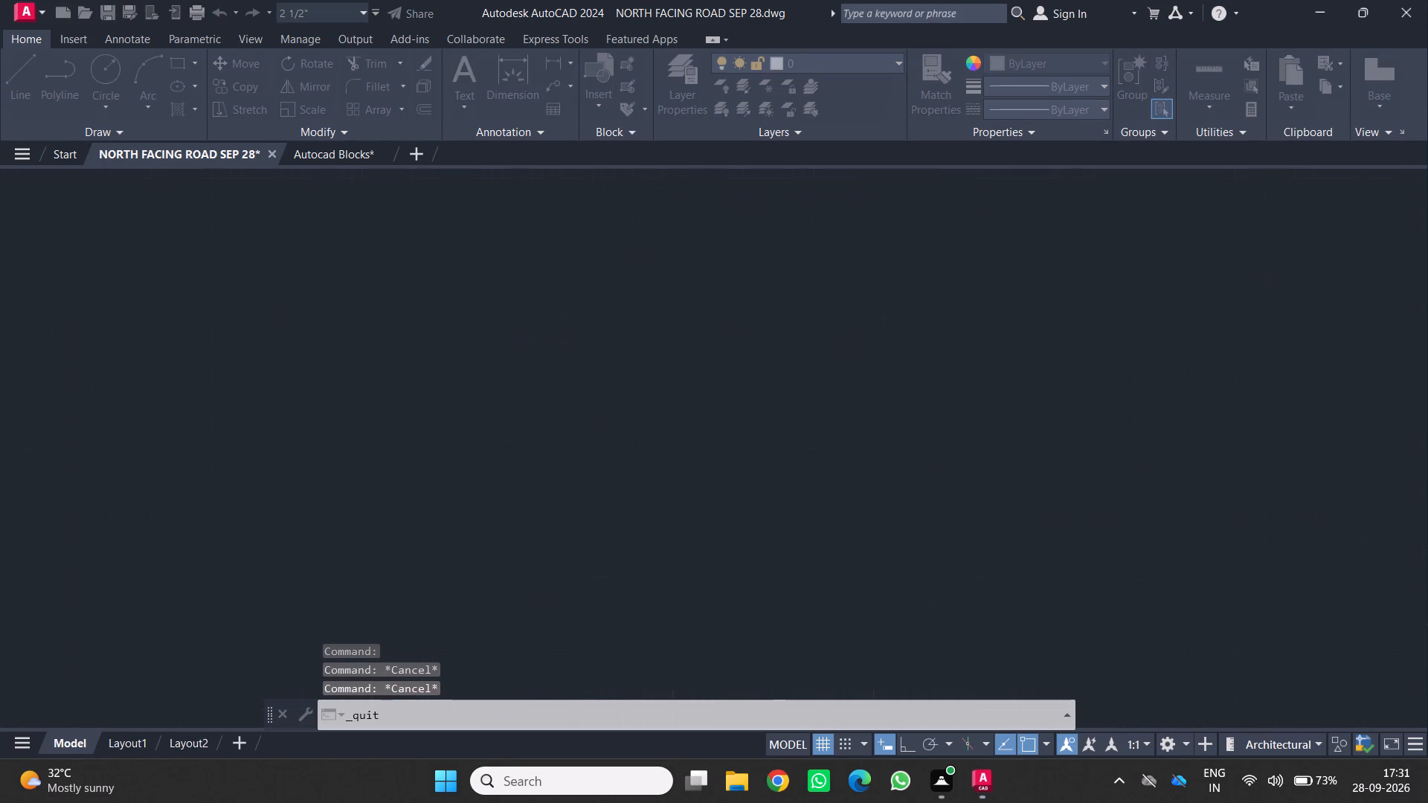
left_click(756, 447)
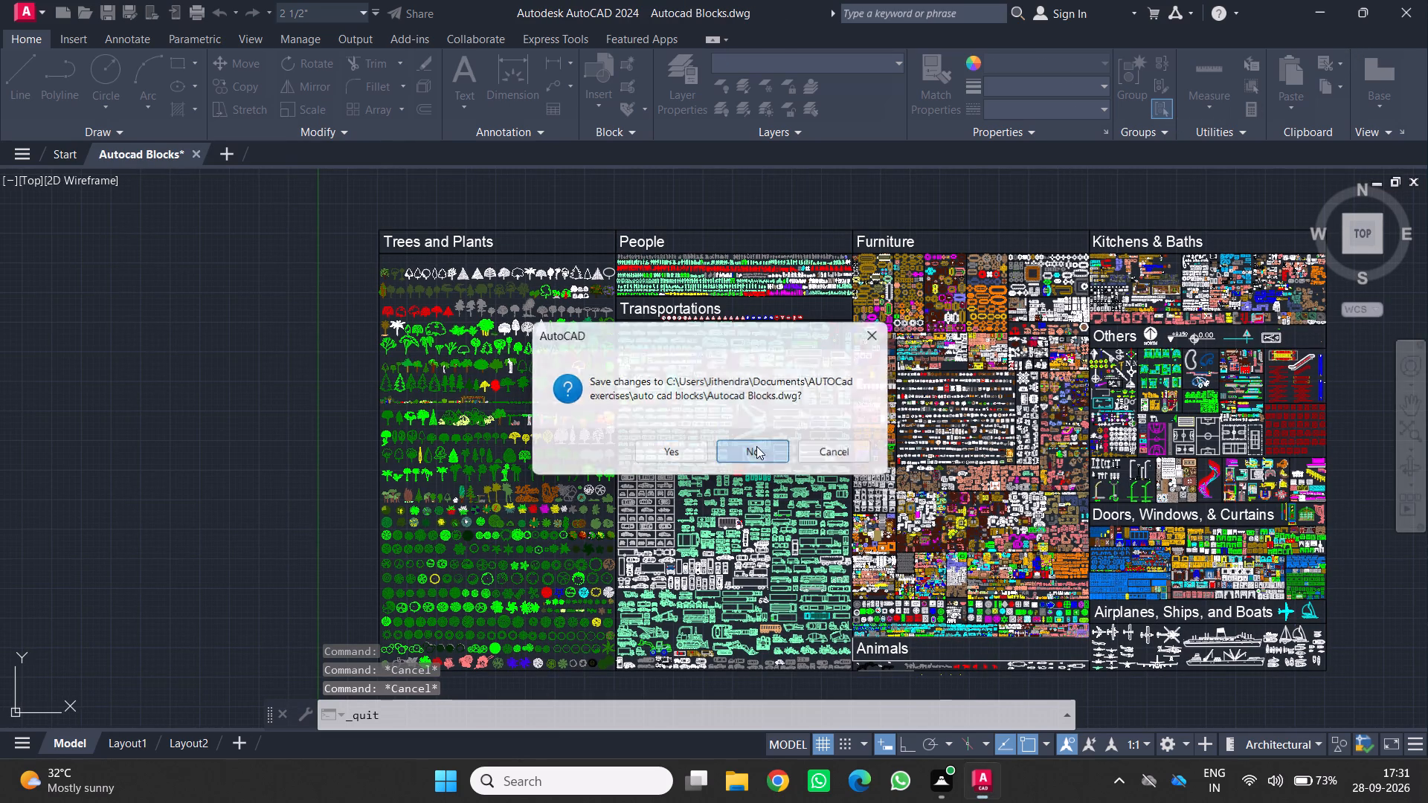
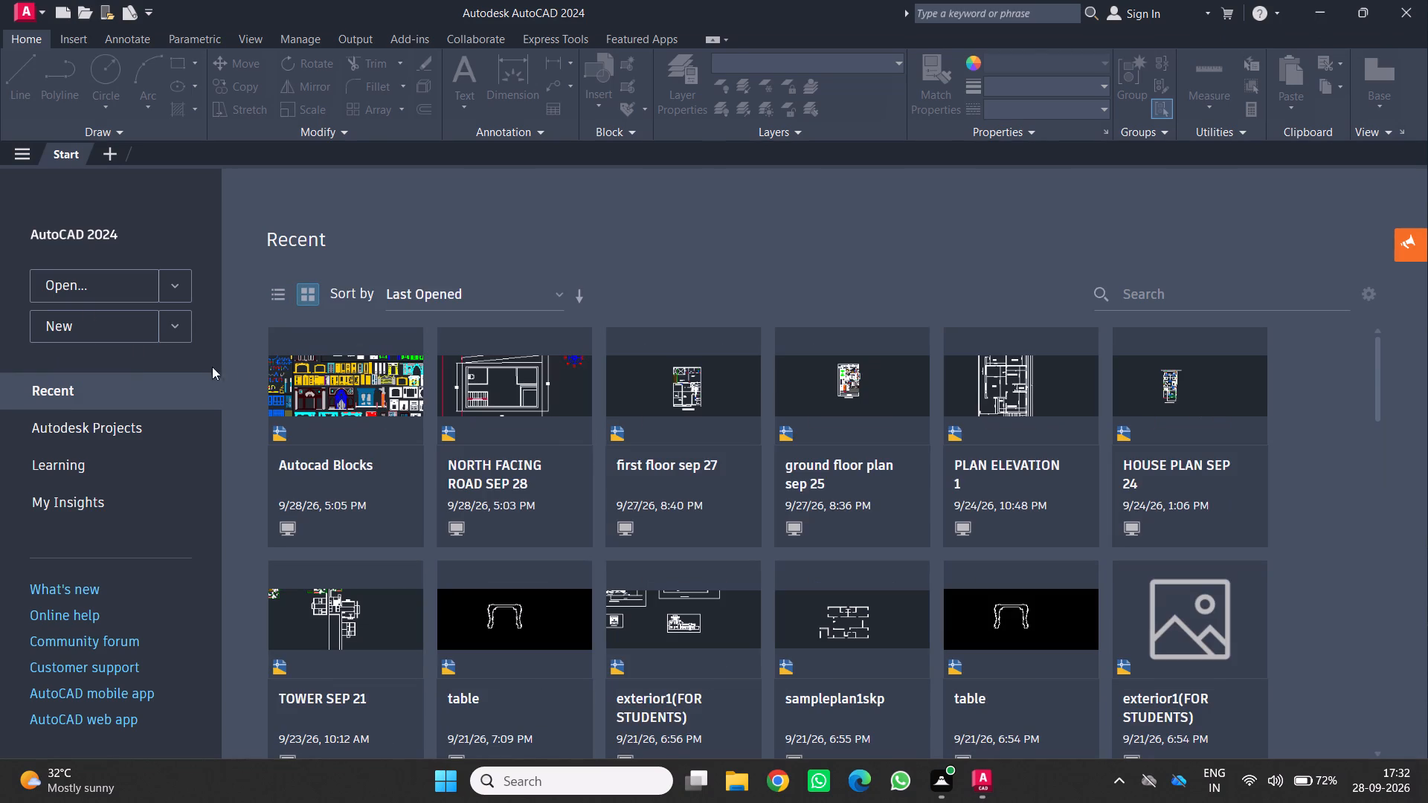
Reopen the NORTH FACING ROAD SEP 28 drawing from the recent files and bring the whole house floor plan into view.
double_click(491, 389)
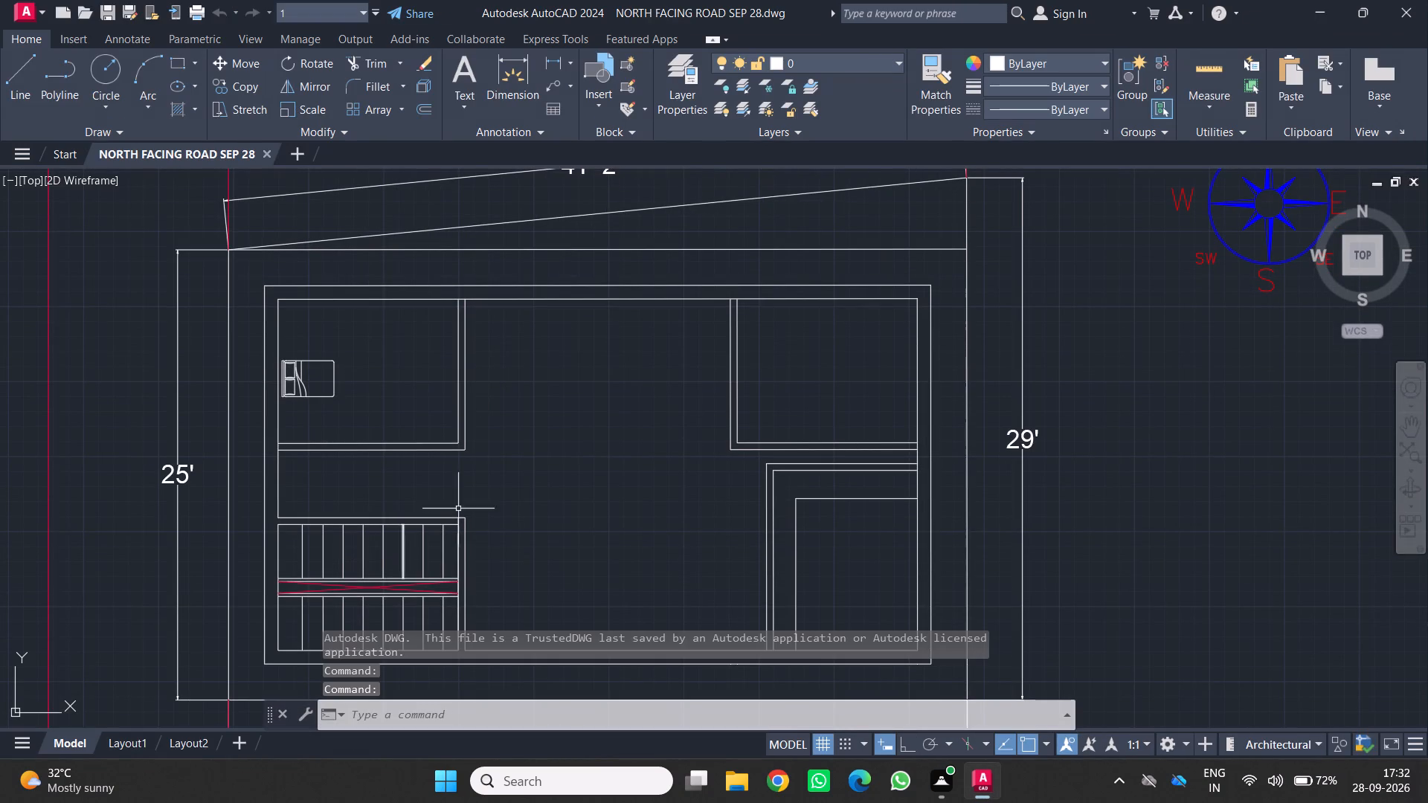
scroll(486, 478, "down", 1)
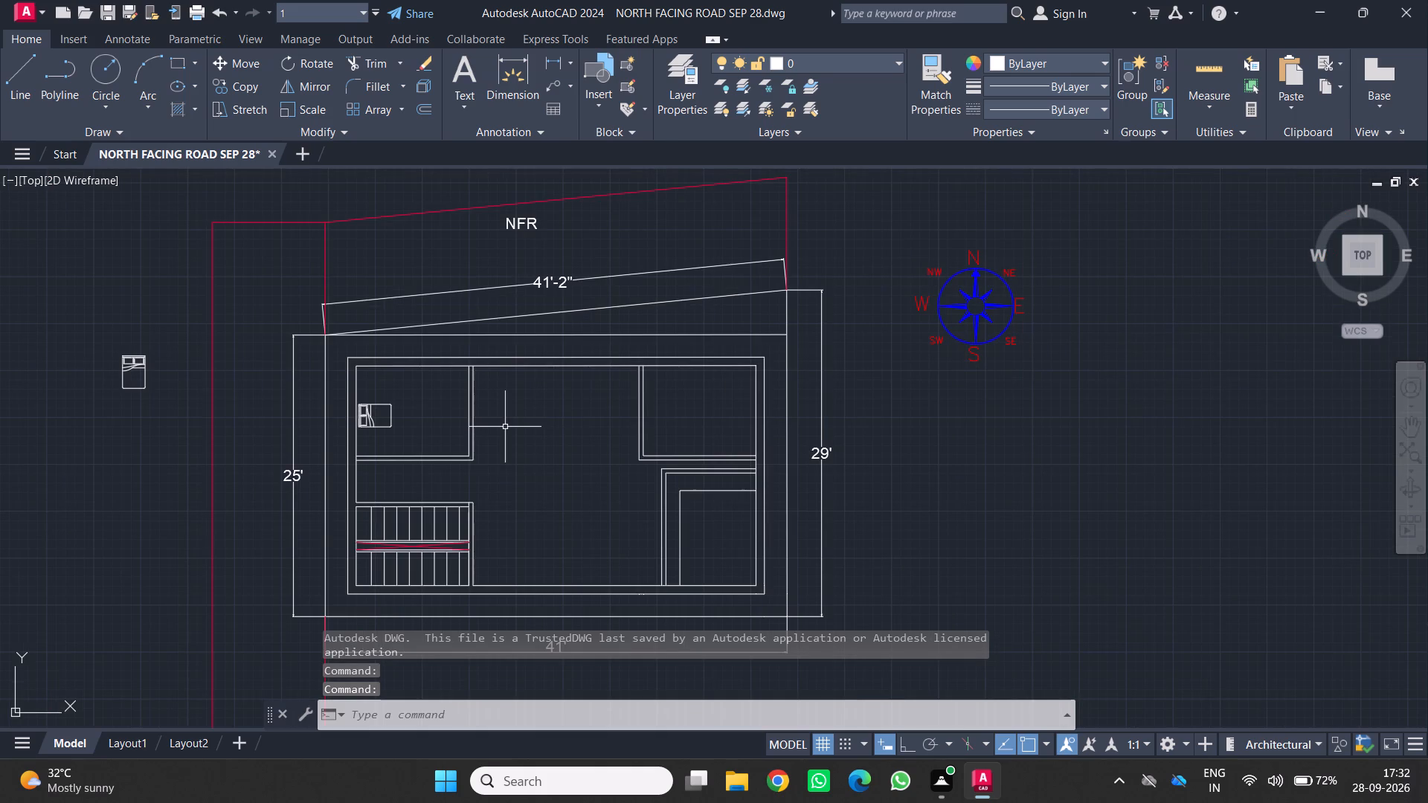
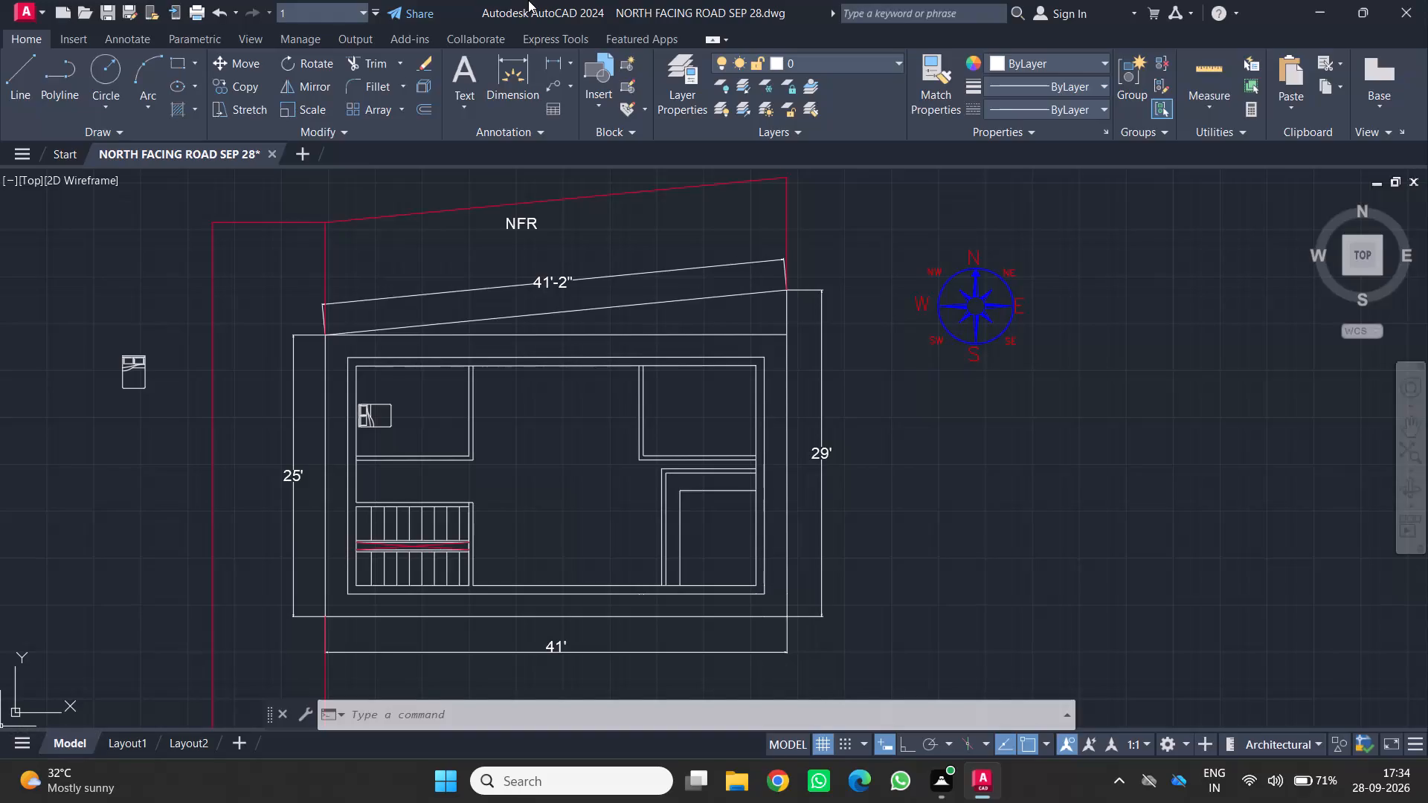
Offset the outer line of the bedroom's south wall 3' toward the staircase.
scroll(428, 127, "down", 1)
middle_click_drag(467, 398, 577, 294)
middle_click_drag(616, 385, 609, 404)
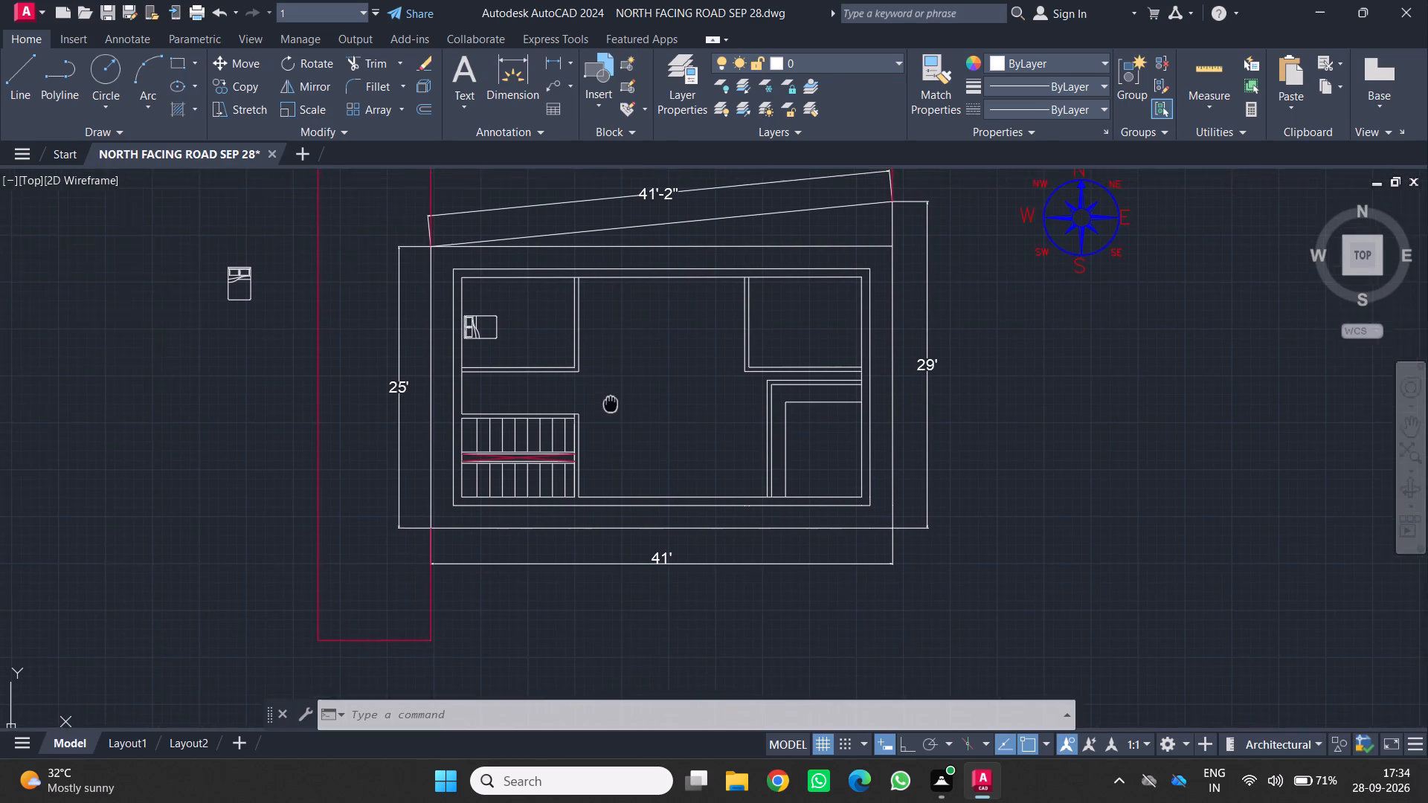
middle_click_drag(609, 404, 602, 409)
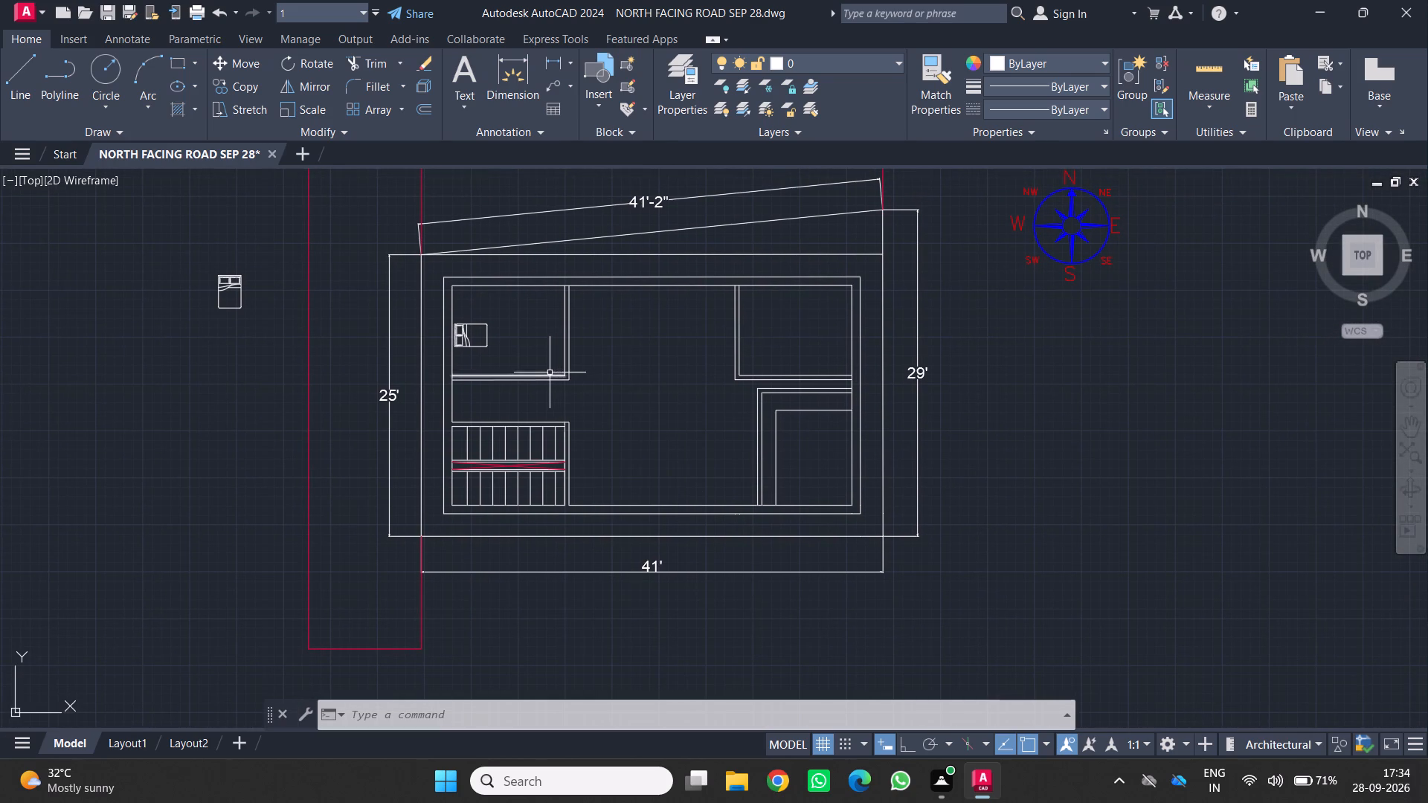
scroll(489, 411, "up", 1)
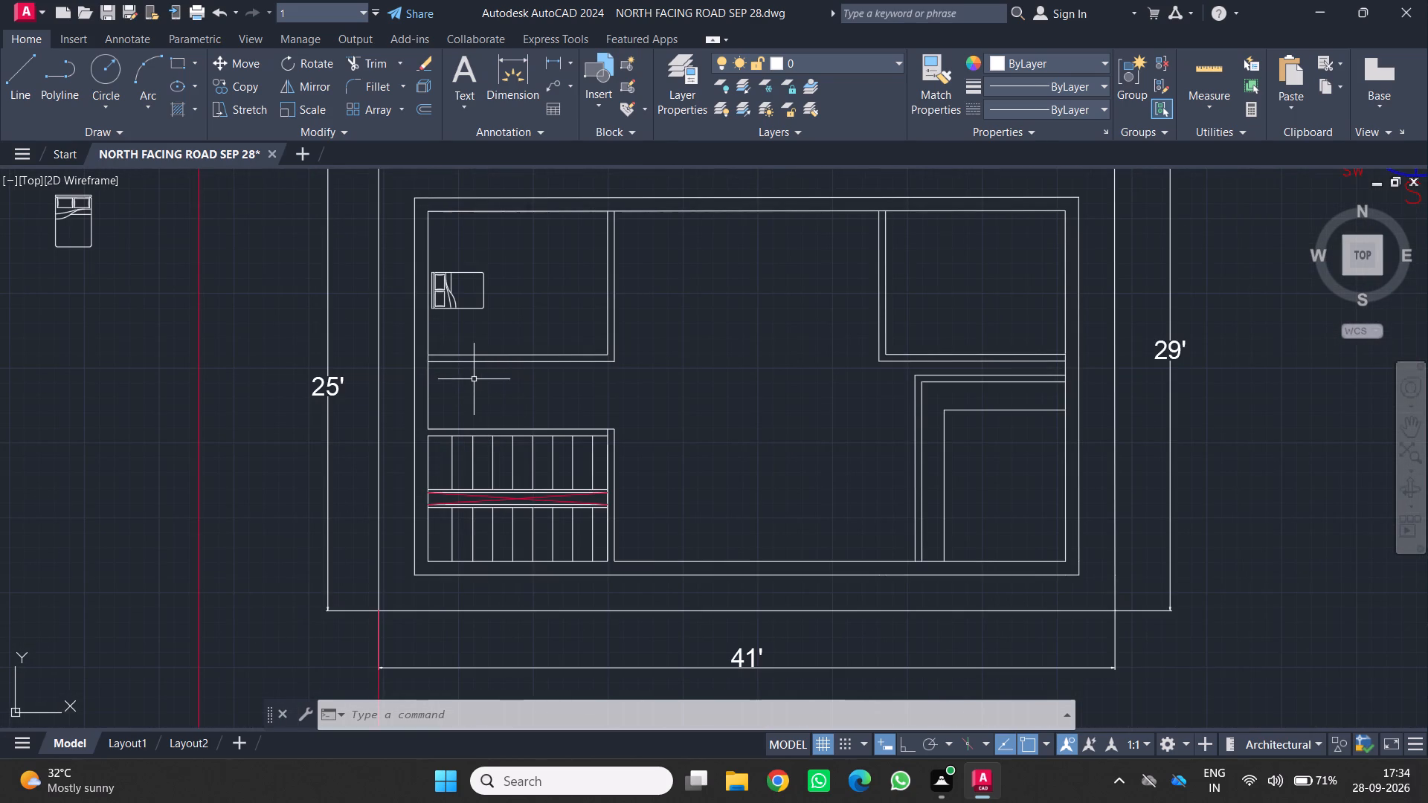
scroll(475, 367, "up", 1)
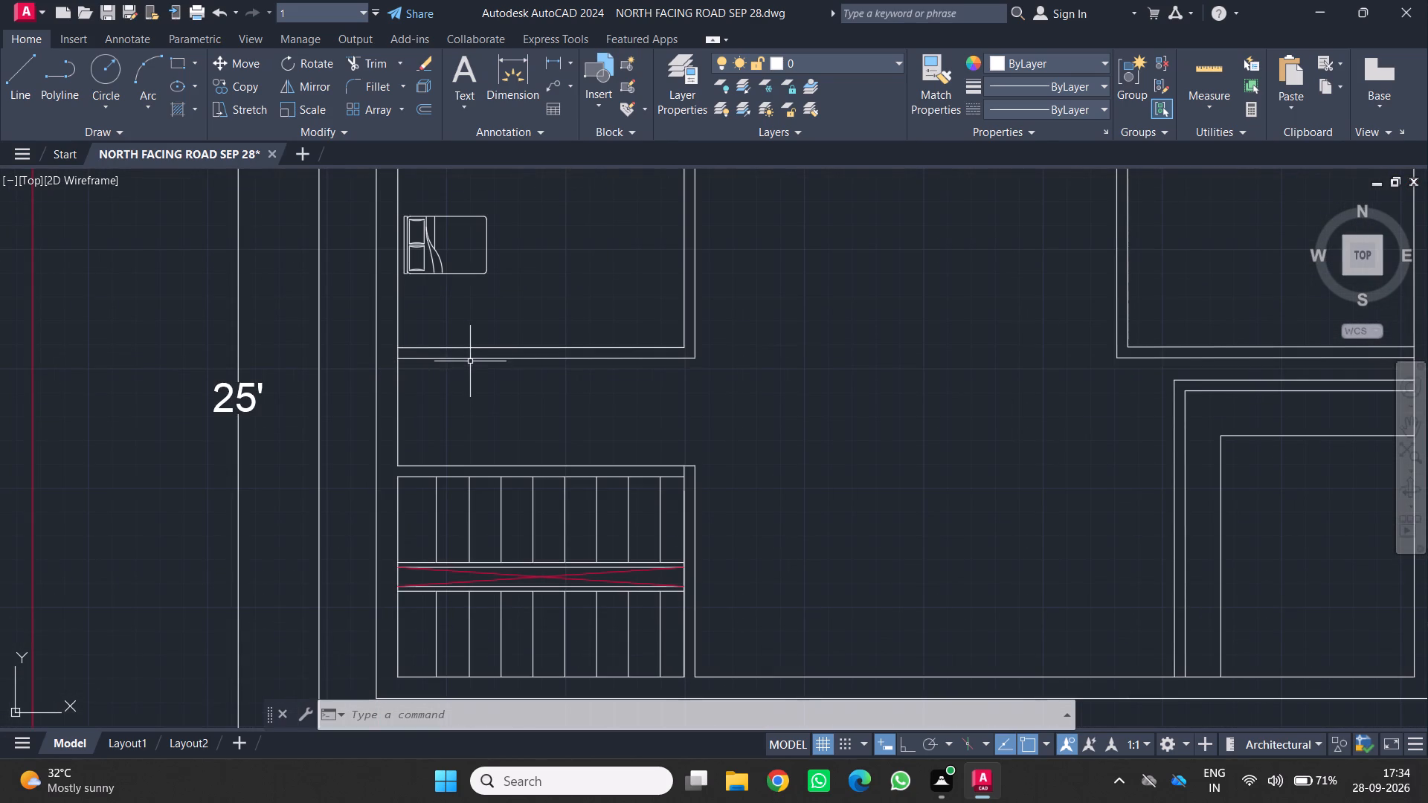
left_click(472, 358)
key("o")
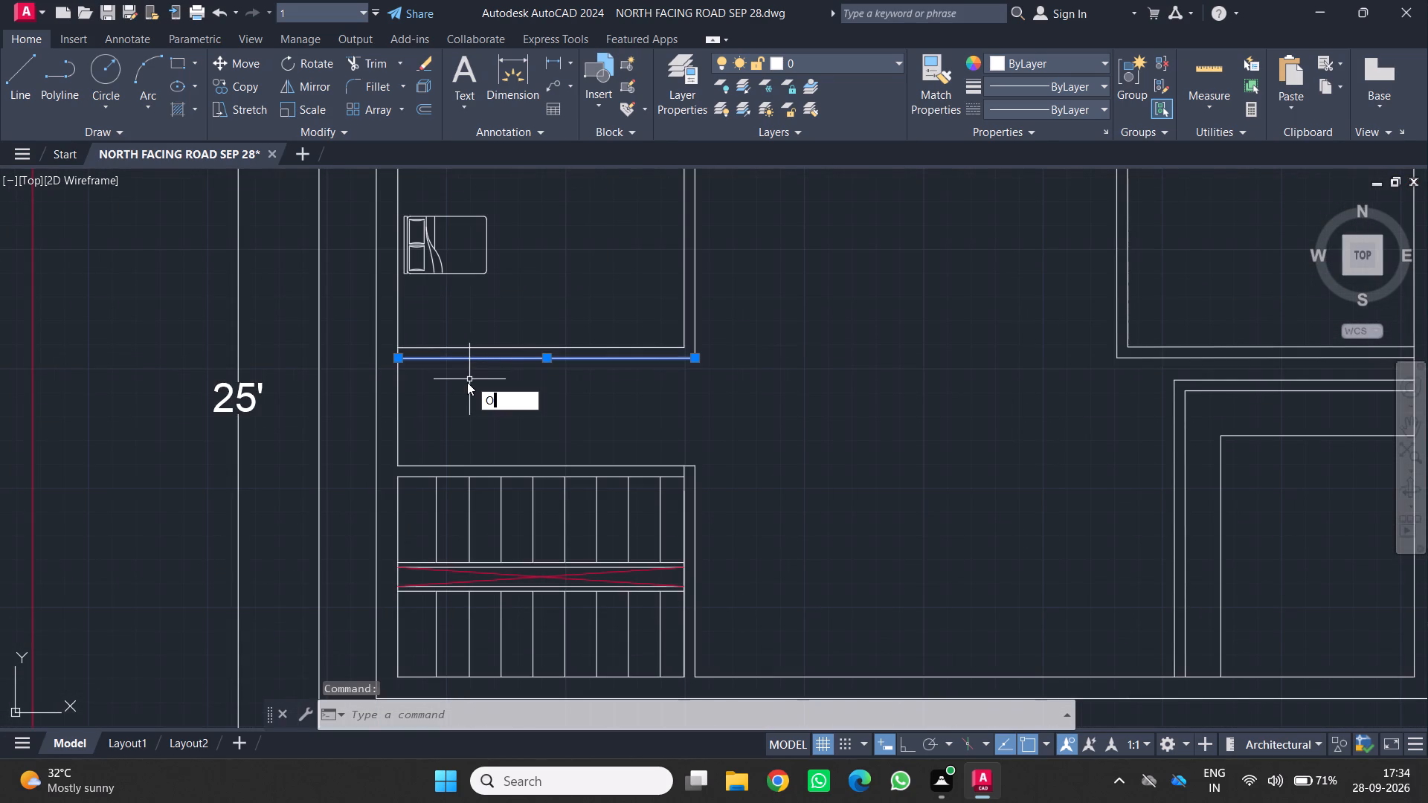
key("Return")
left_click(488, 356)
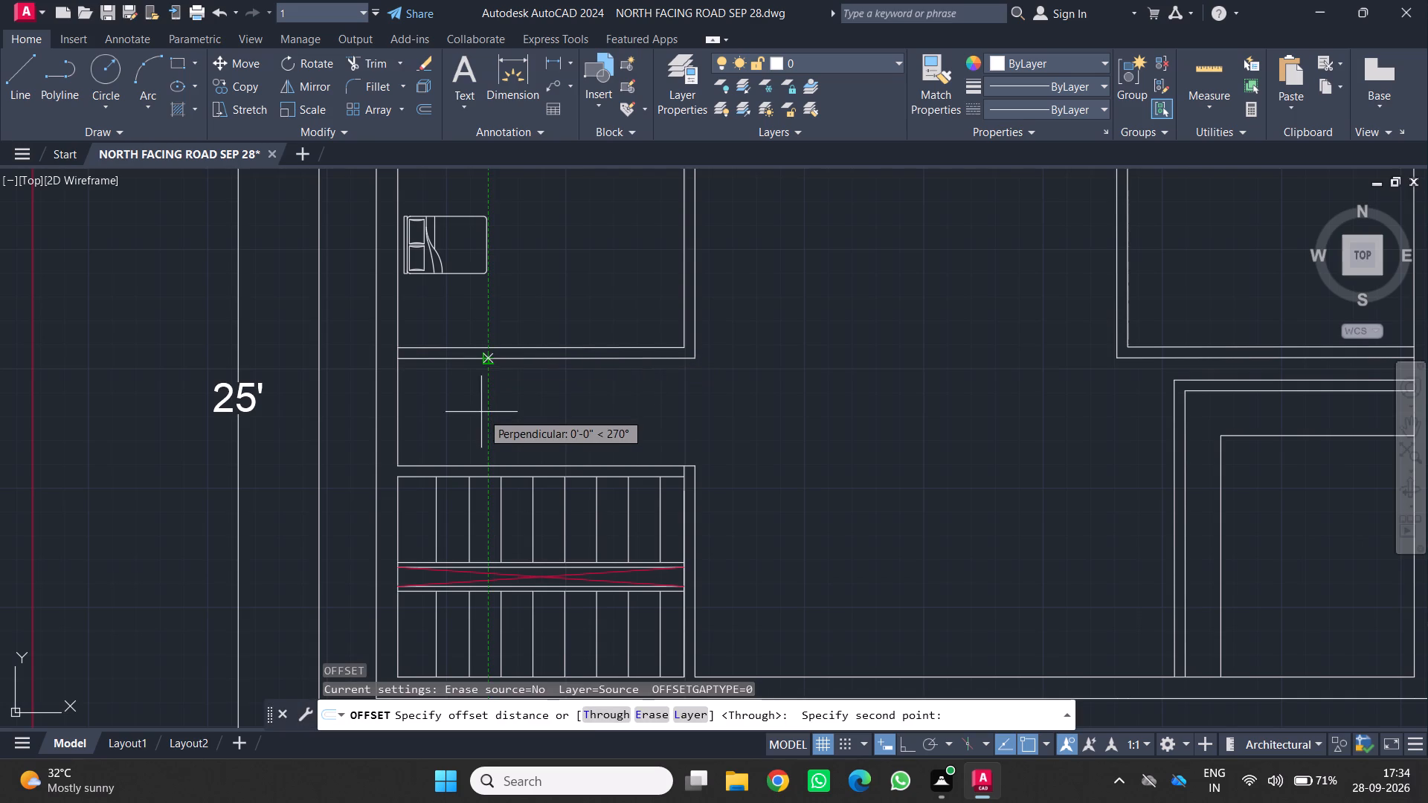
type("3'")
key("Return")
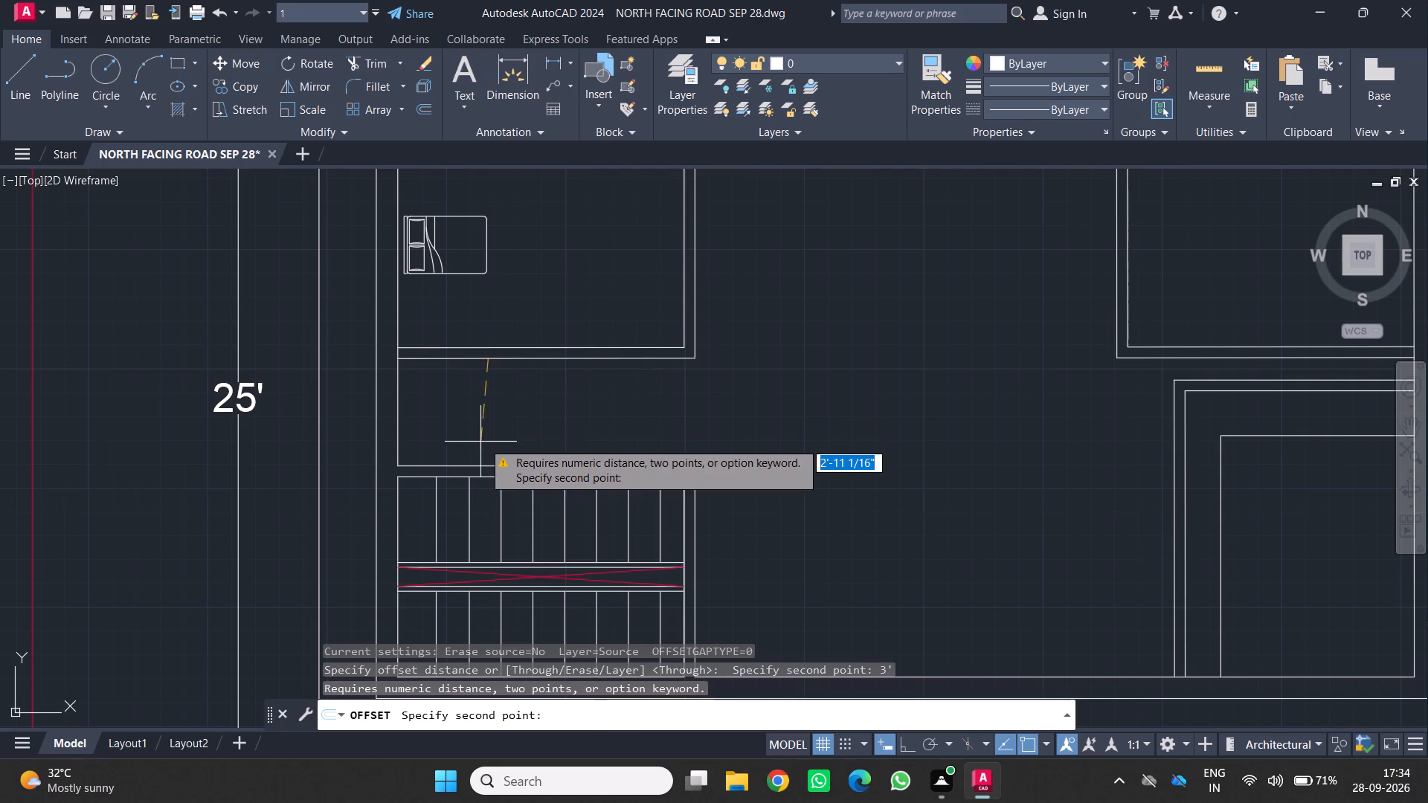
type("3'")
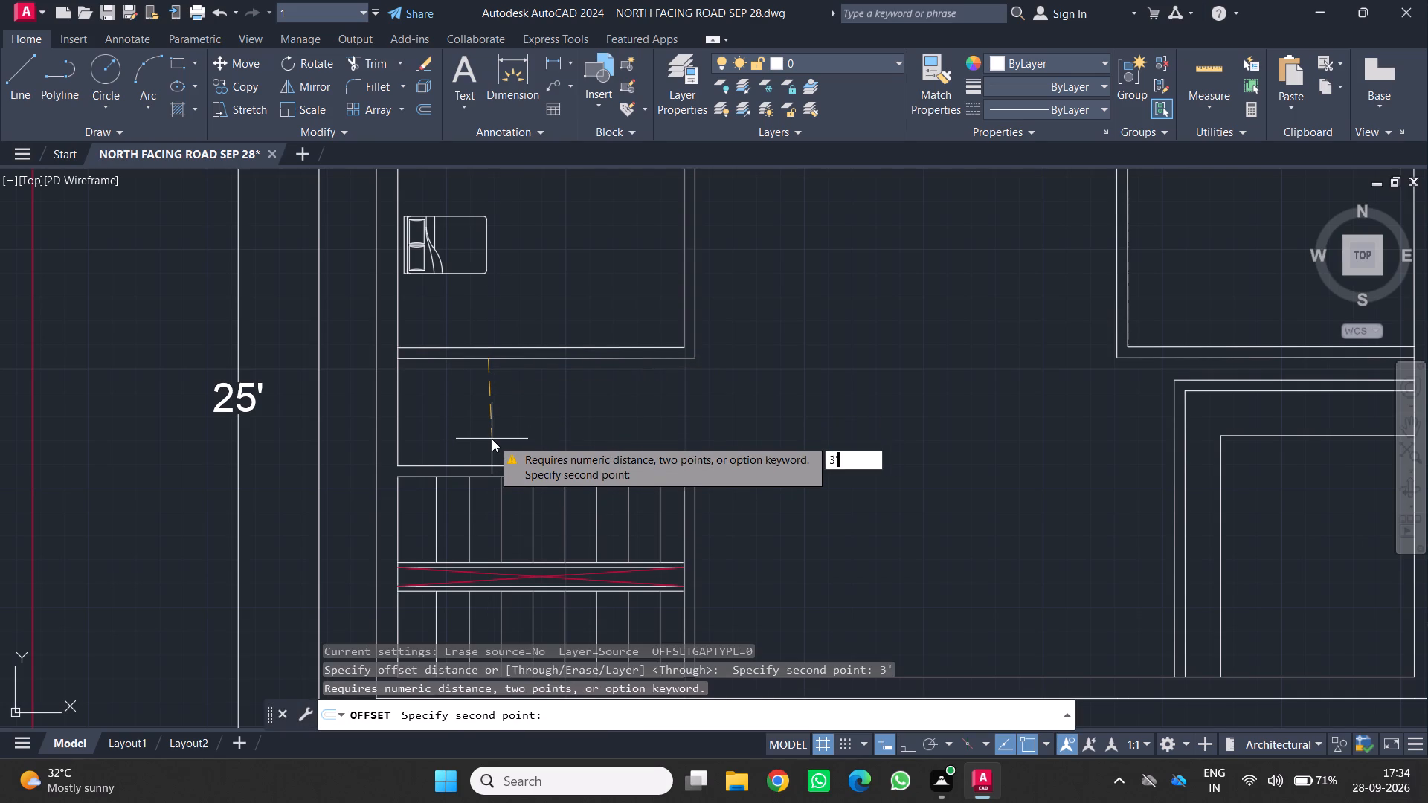
key("Return")
left_click(491, 437)
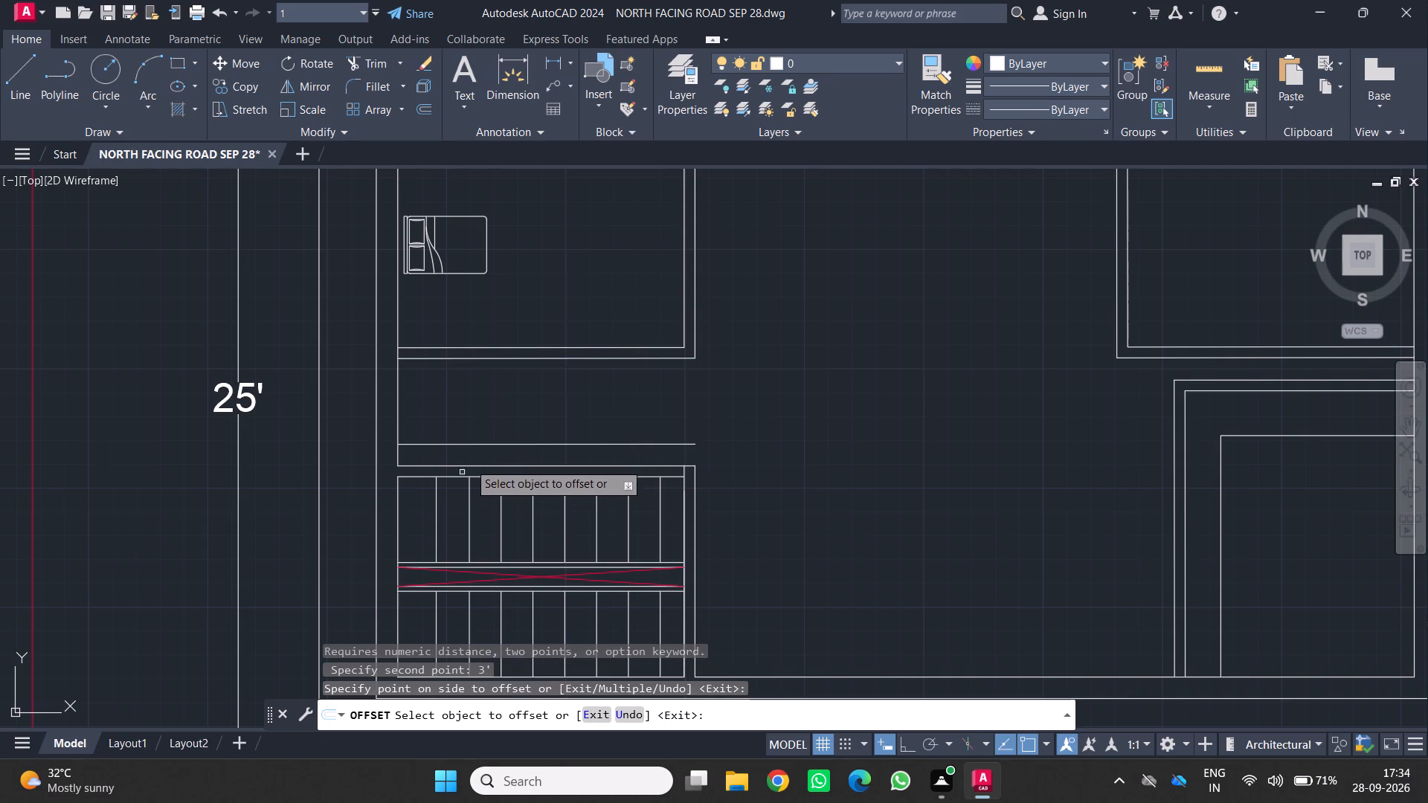
Offset the new horizontal line 4.5" toward the staircase to give the partition its wall thickness.
left_click(484, 442)
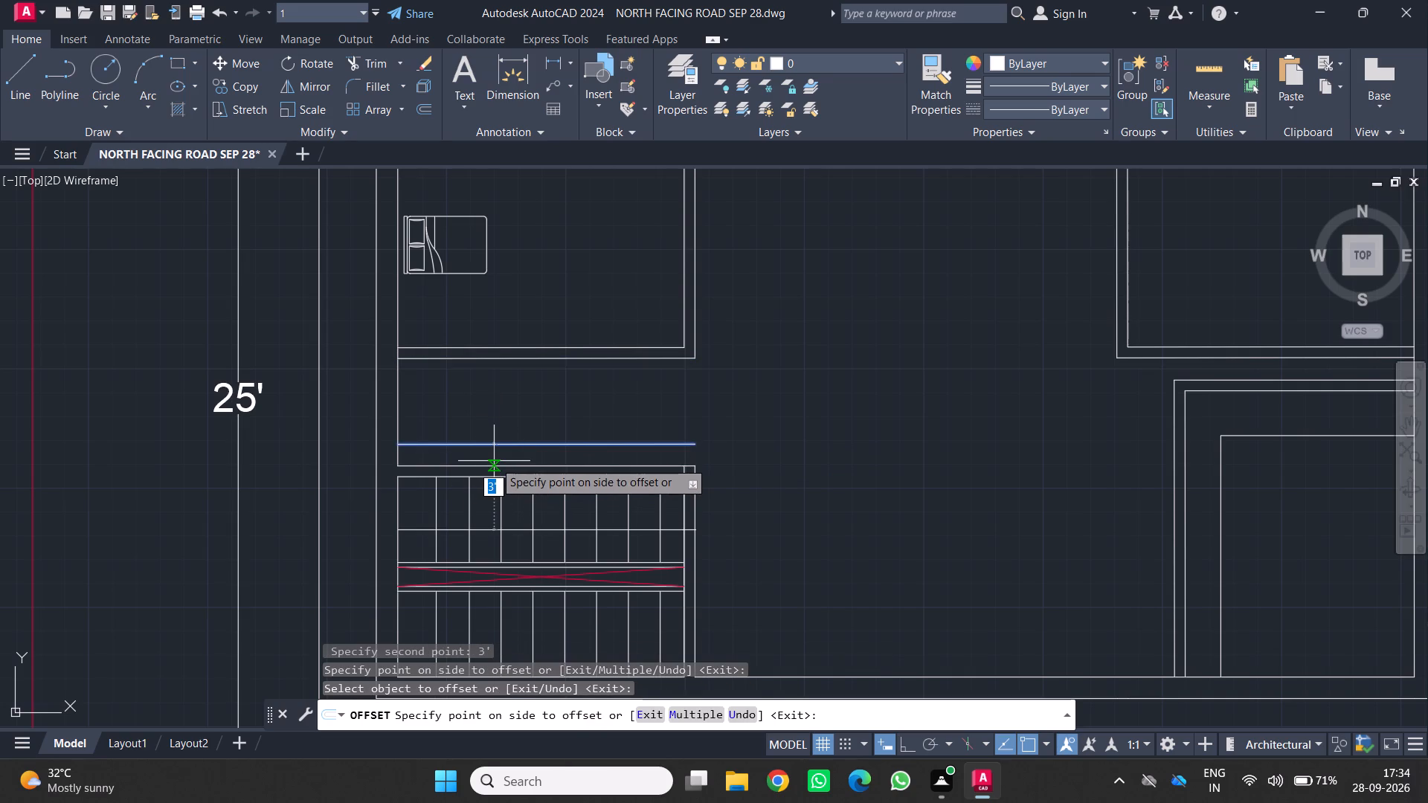
key("4")
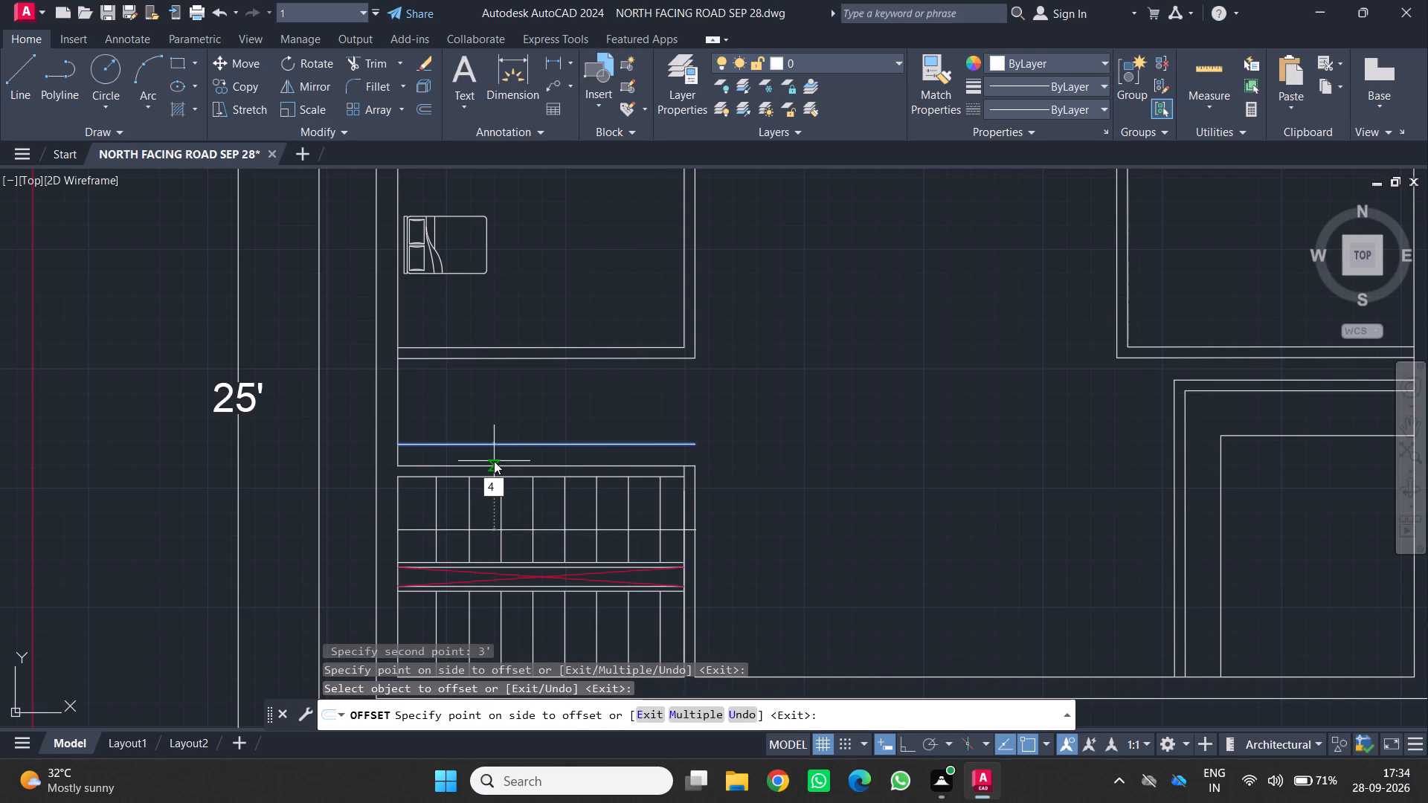
type(".5")
key("Return")
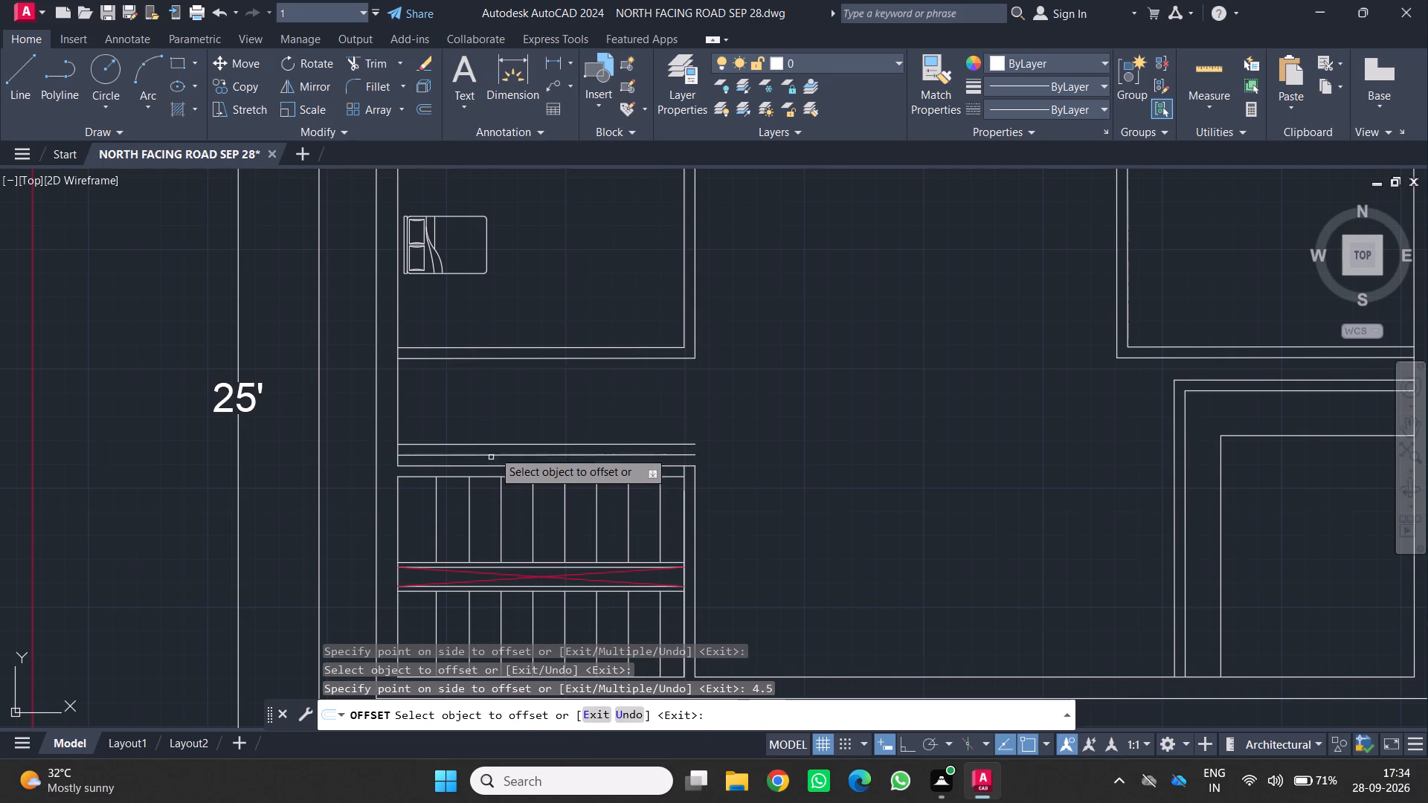
left_click(512, 416)
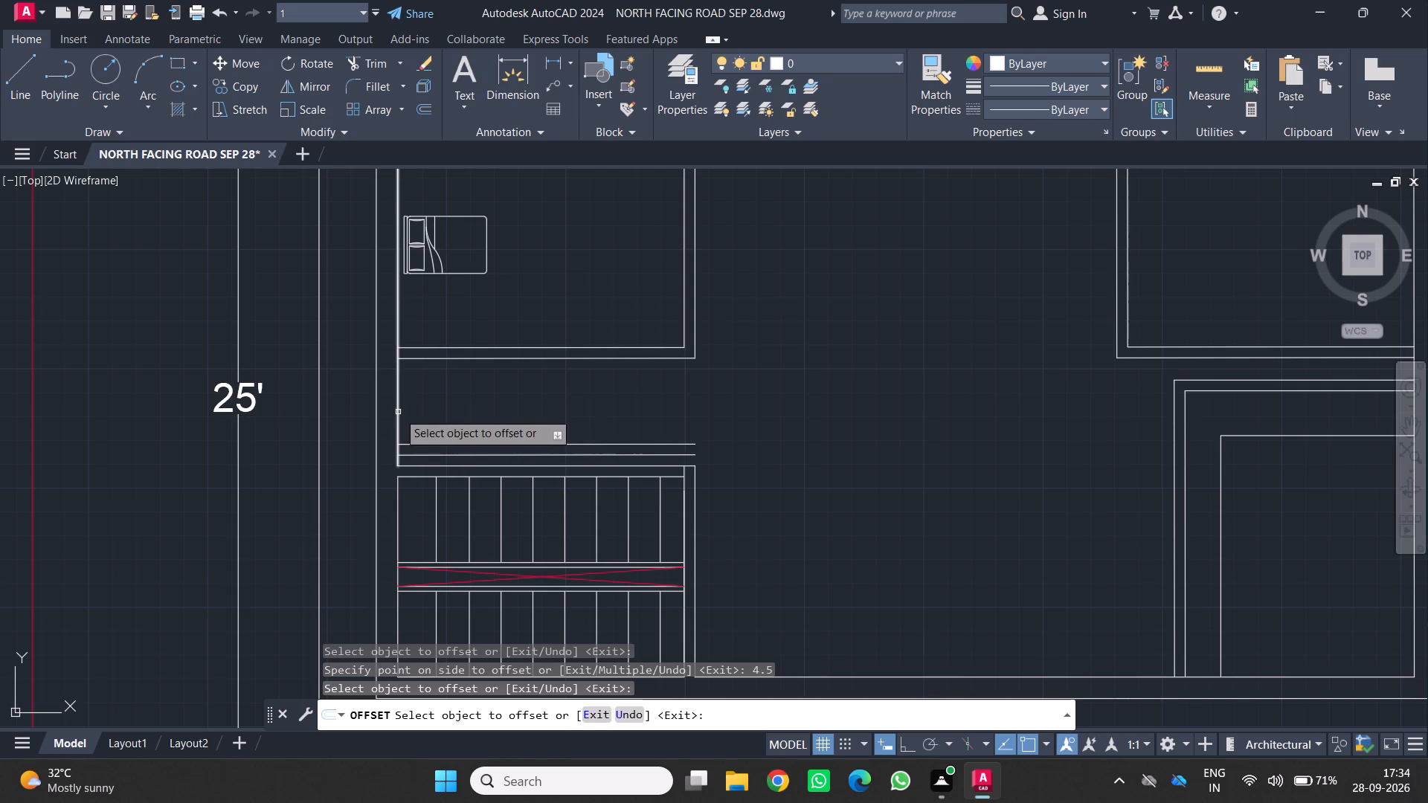
Offset the inner line of the house's west wall 7' inward, across the space between bedroom and staircase.
left_click(399, 412)
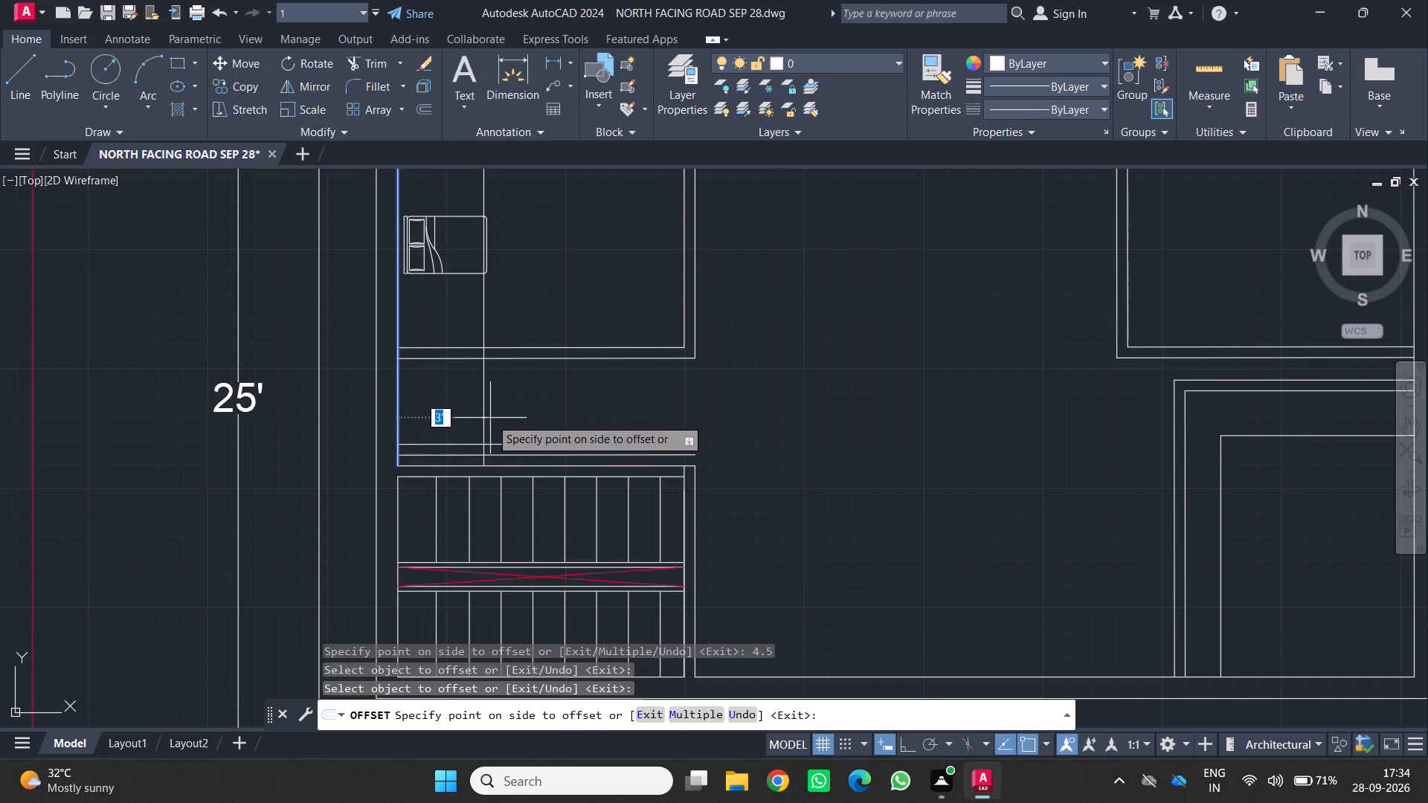
key("4")
key("7")
key("BackSpace")
key("BackSpace")
type("7'")
key("Return")
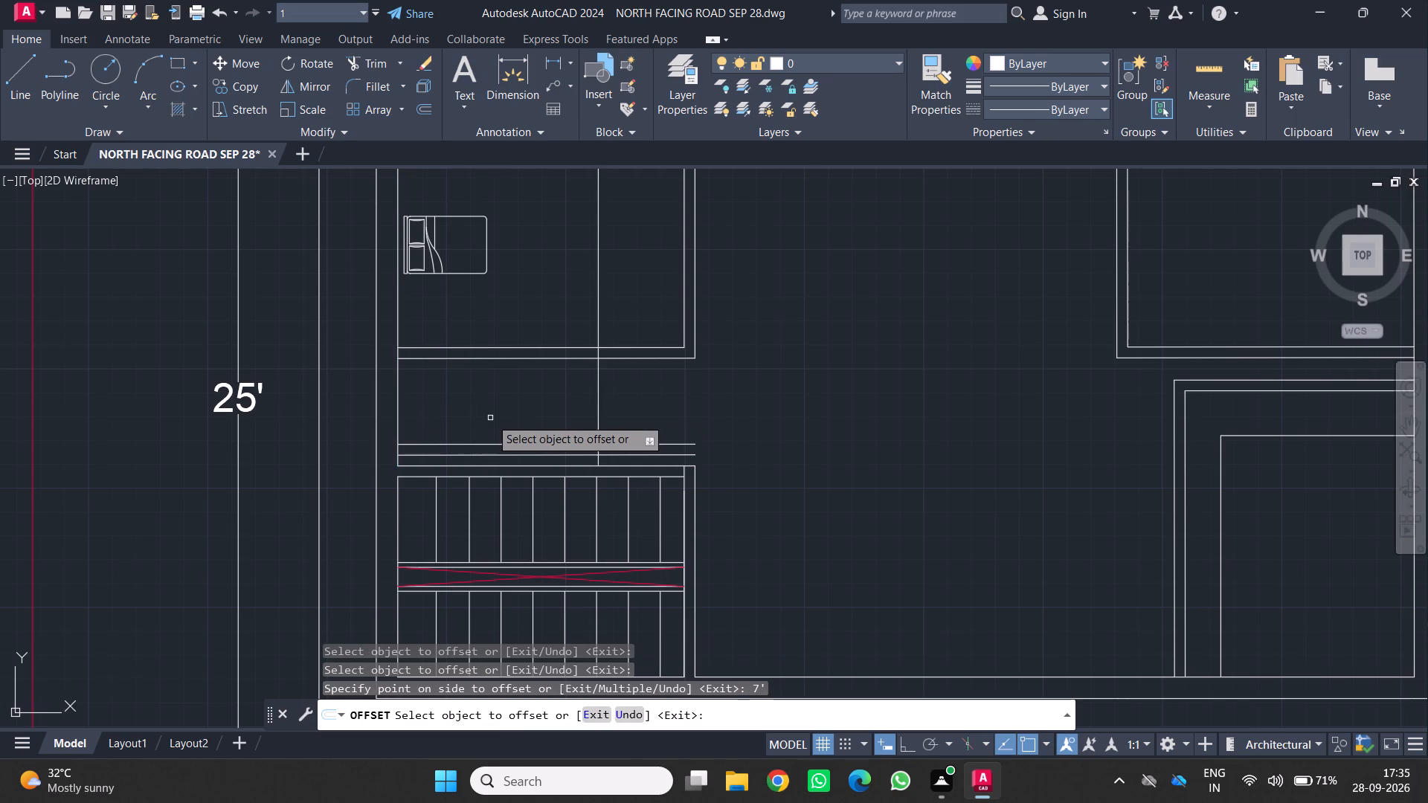
left_click(490, 418)
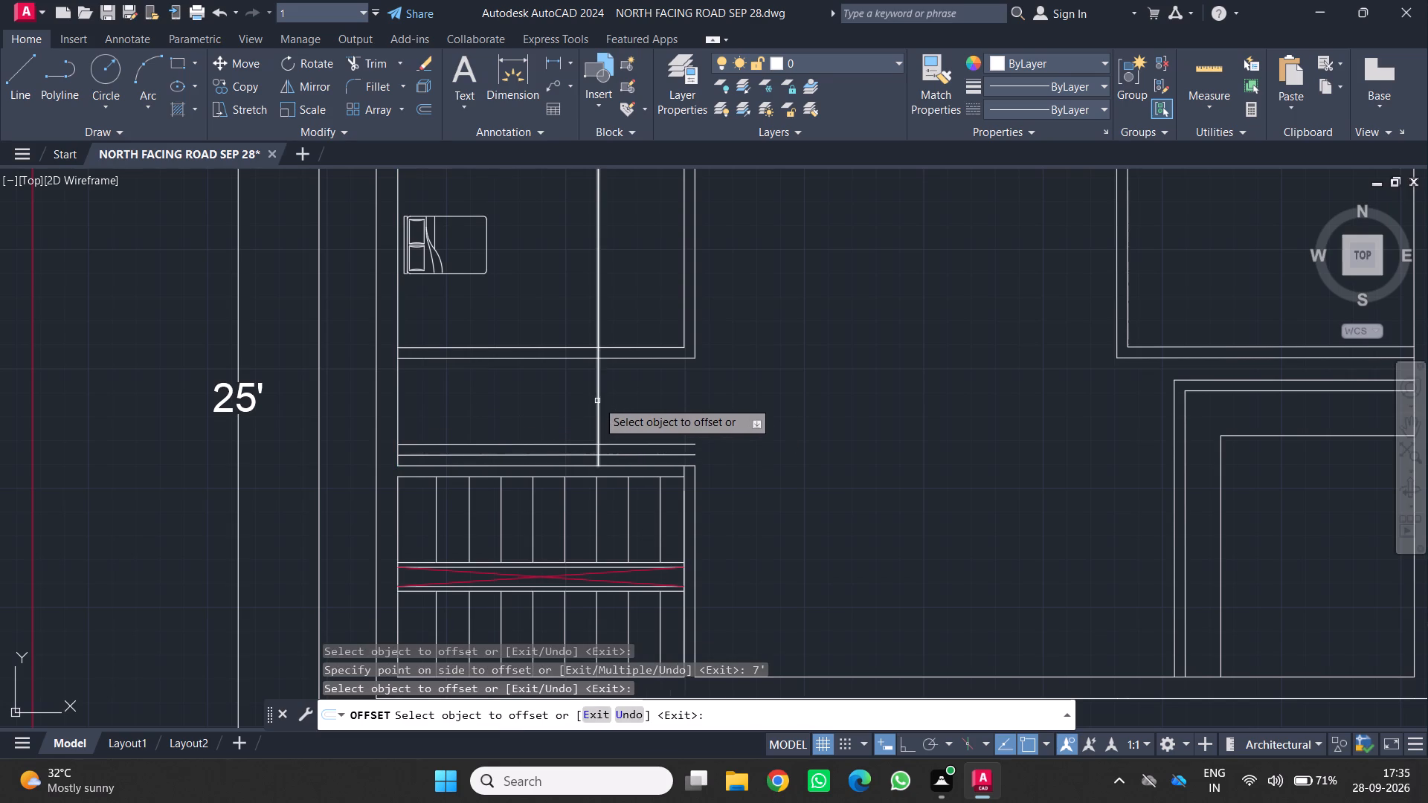
Offset the new vertical line 4.5" to the east to form the second face of the partition wall.
left_click(599, 401)
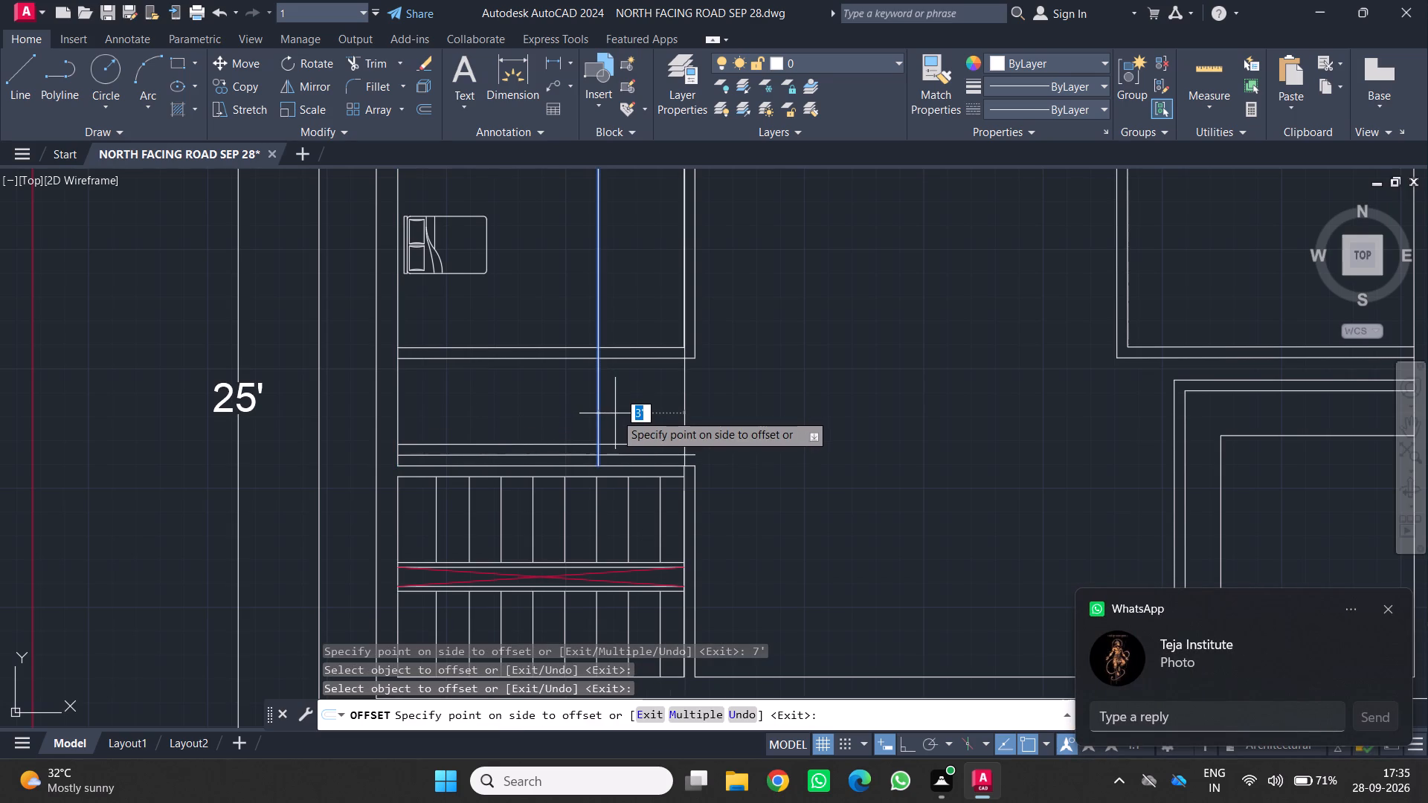
key("4")
key("period")
key("5")
key("Return")
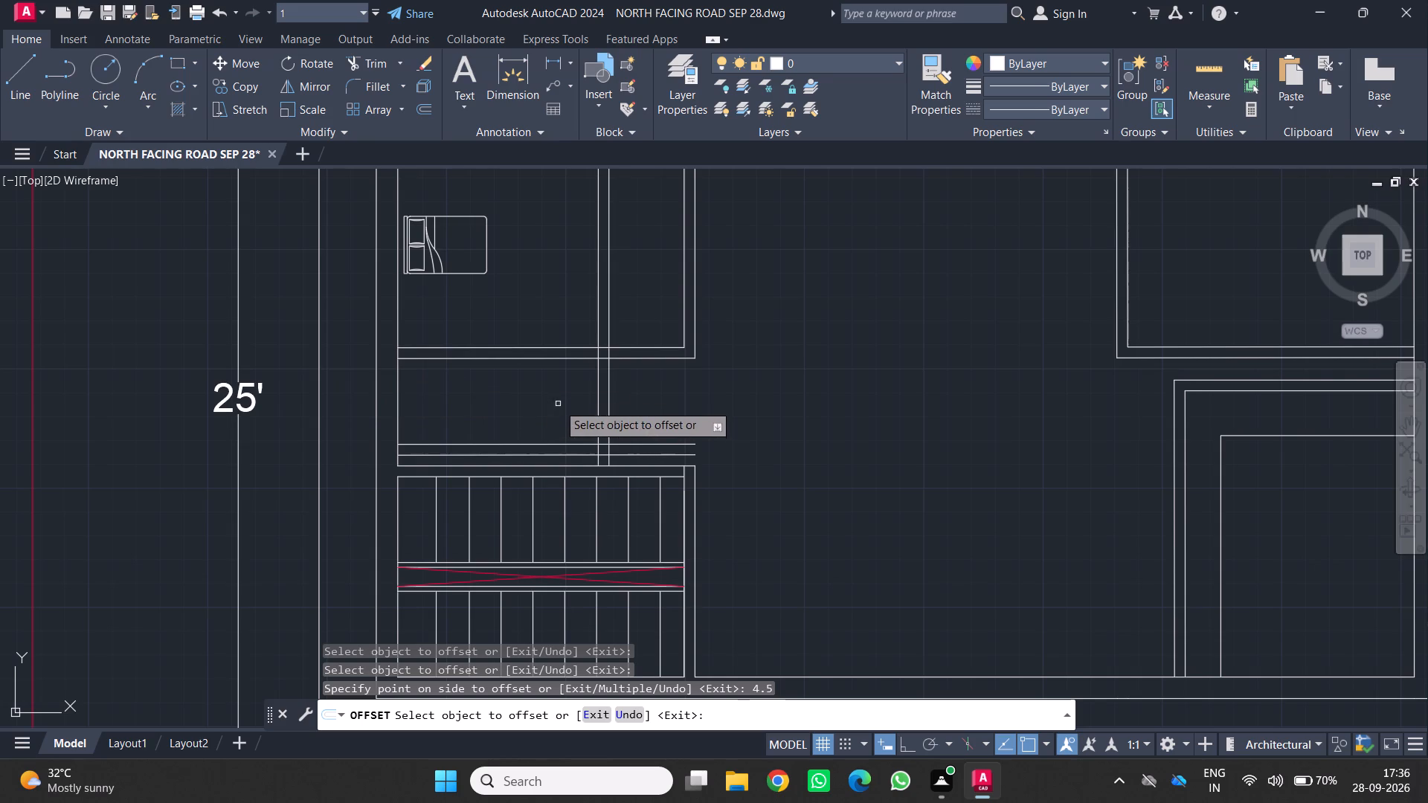
Trim both new vertical lines within and below the new horizontal partition and where they cross the bedroom's south wall.
middle_click_drag(560, 403, 573, 346)
scroll(587, 379, "up", 1)
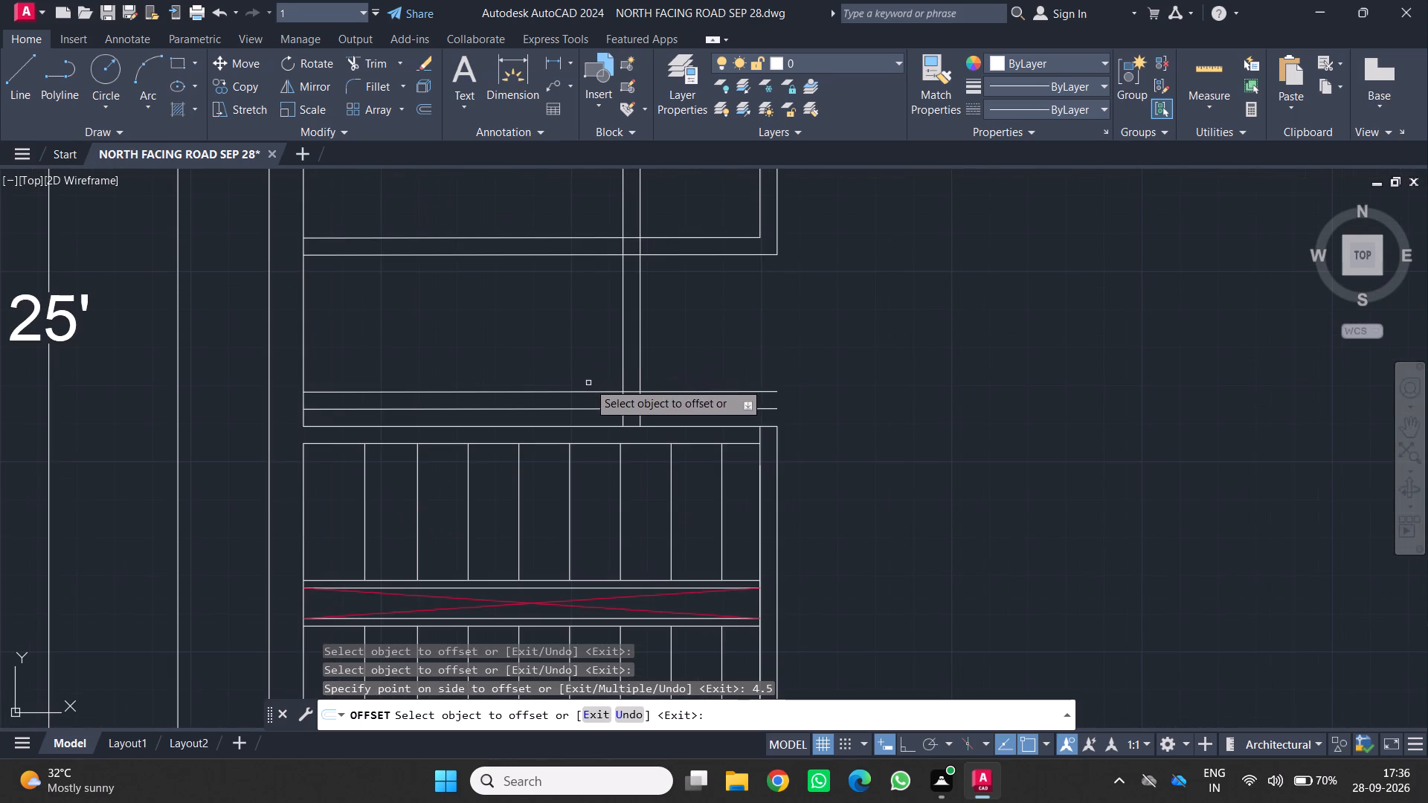
left_click(370, 59)
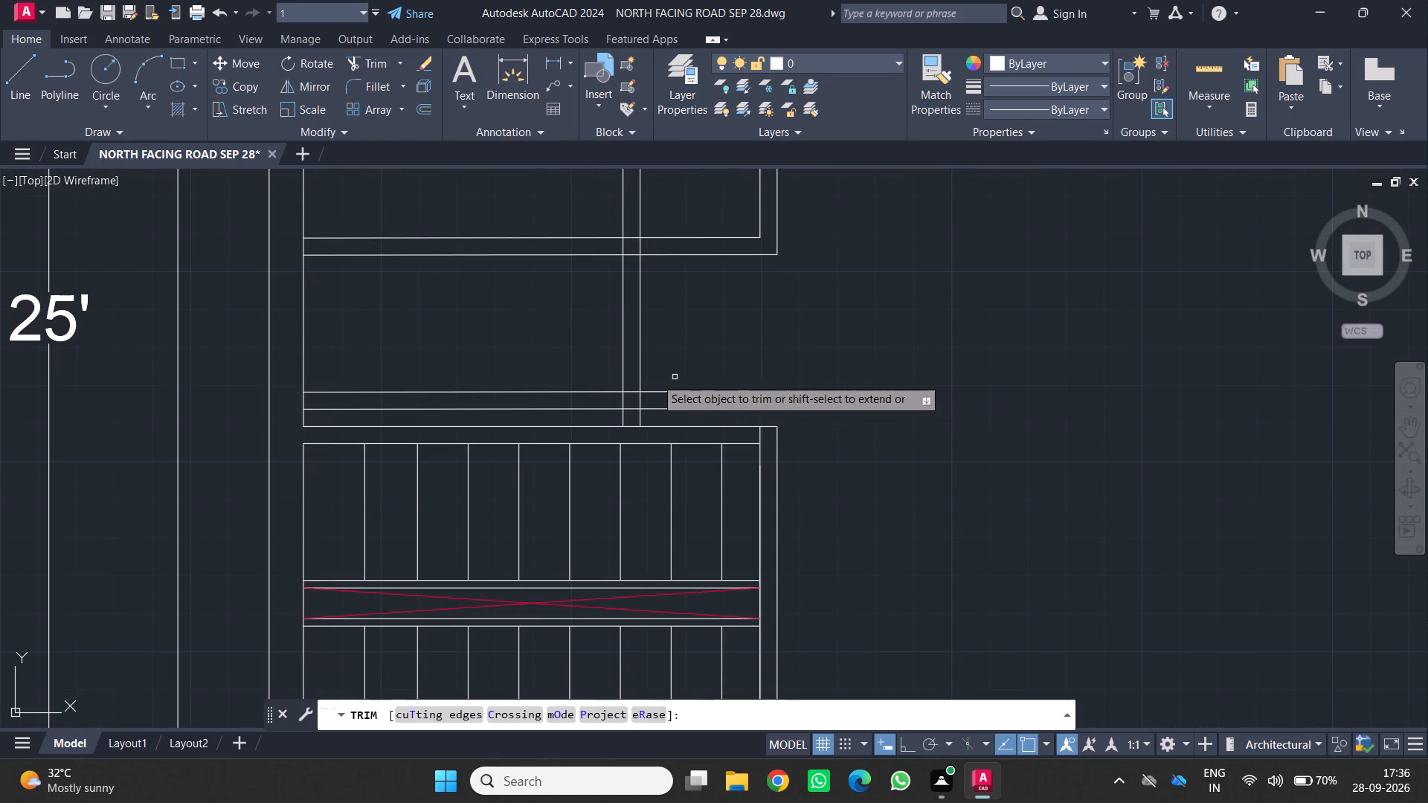
left_click(624, 398)
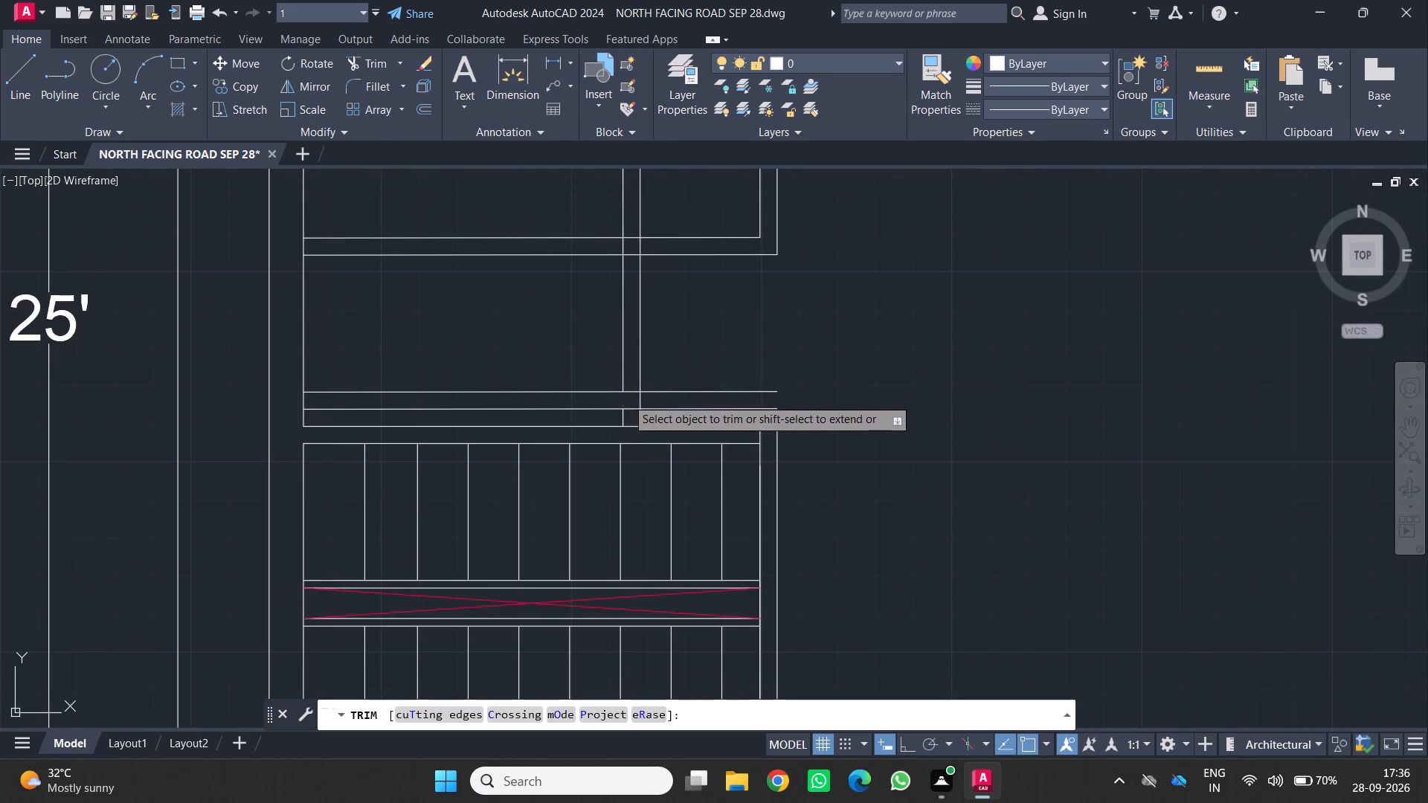
left_click(640, 401)
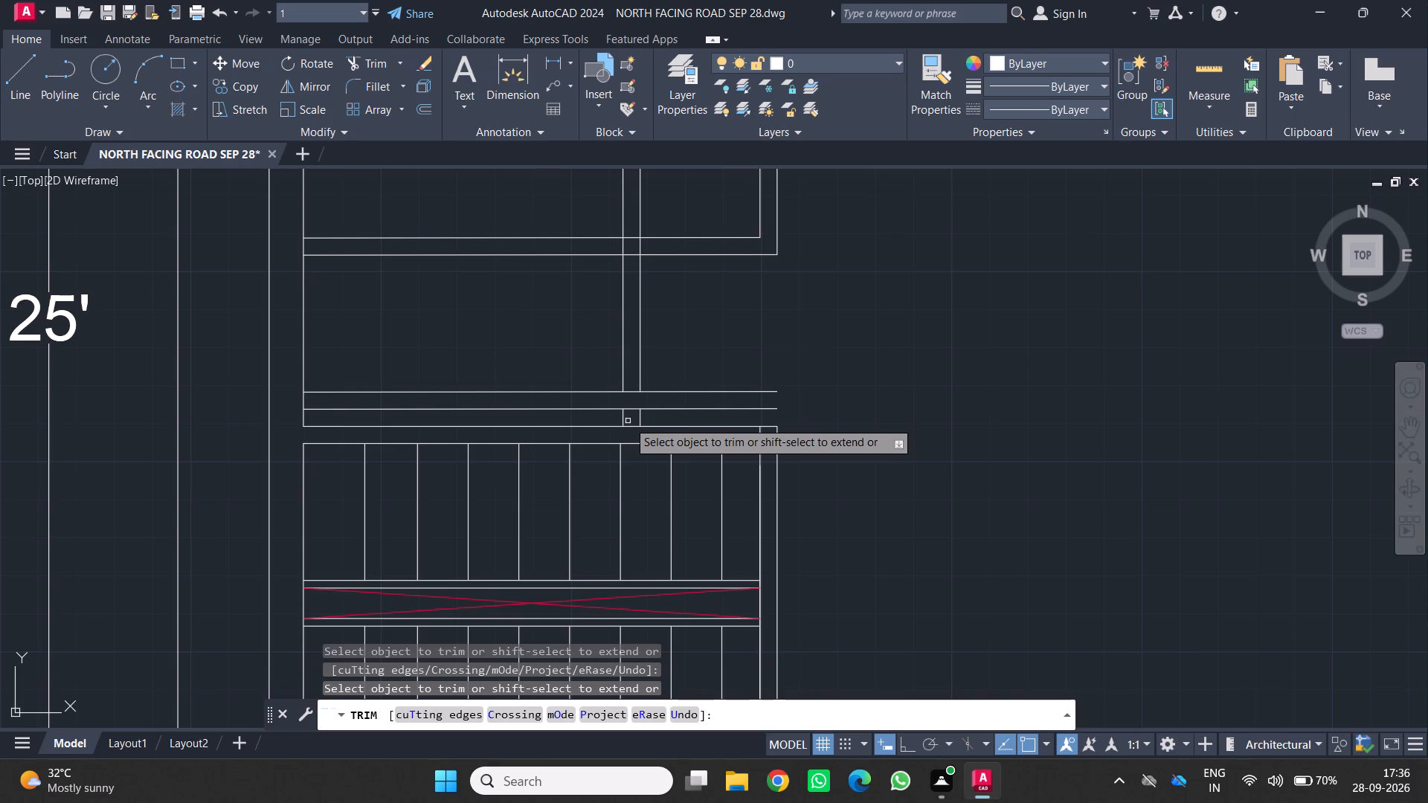
left_click(624, 421)
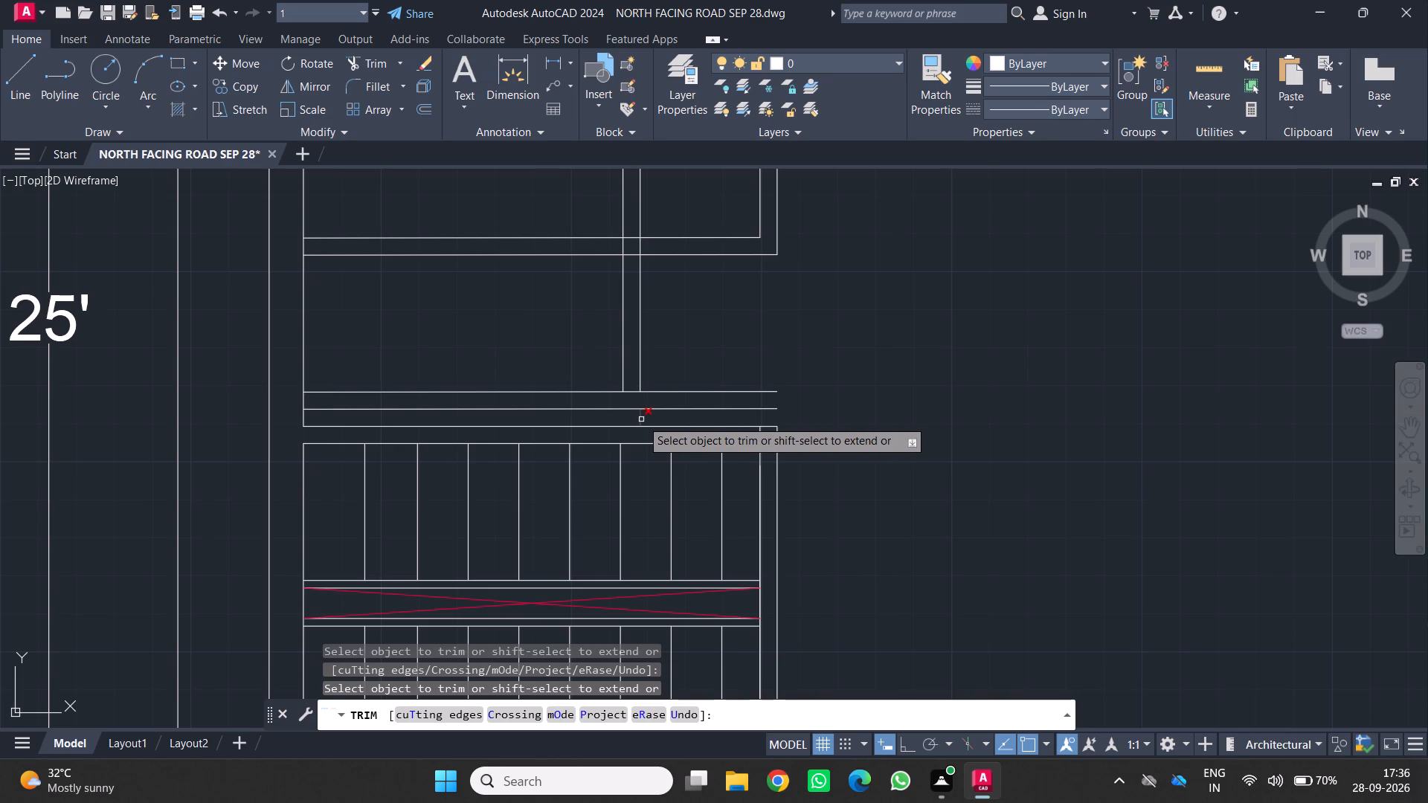
left_click(641, 419)
middle_click_drag(653, 340, 678, 438)
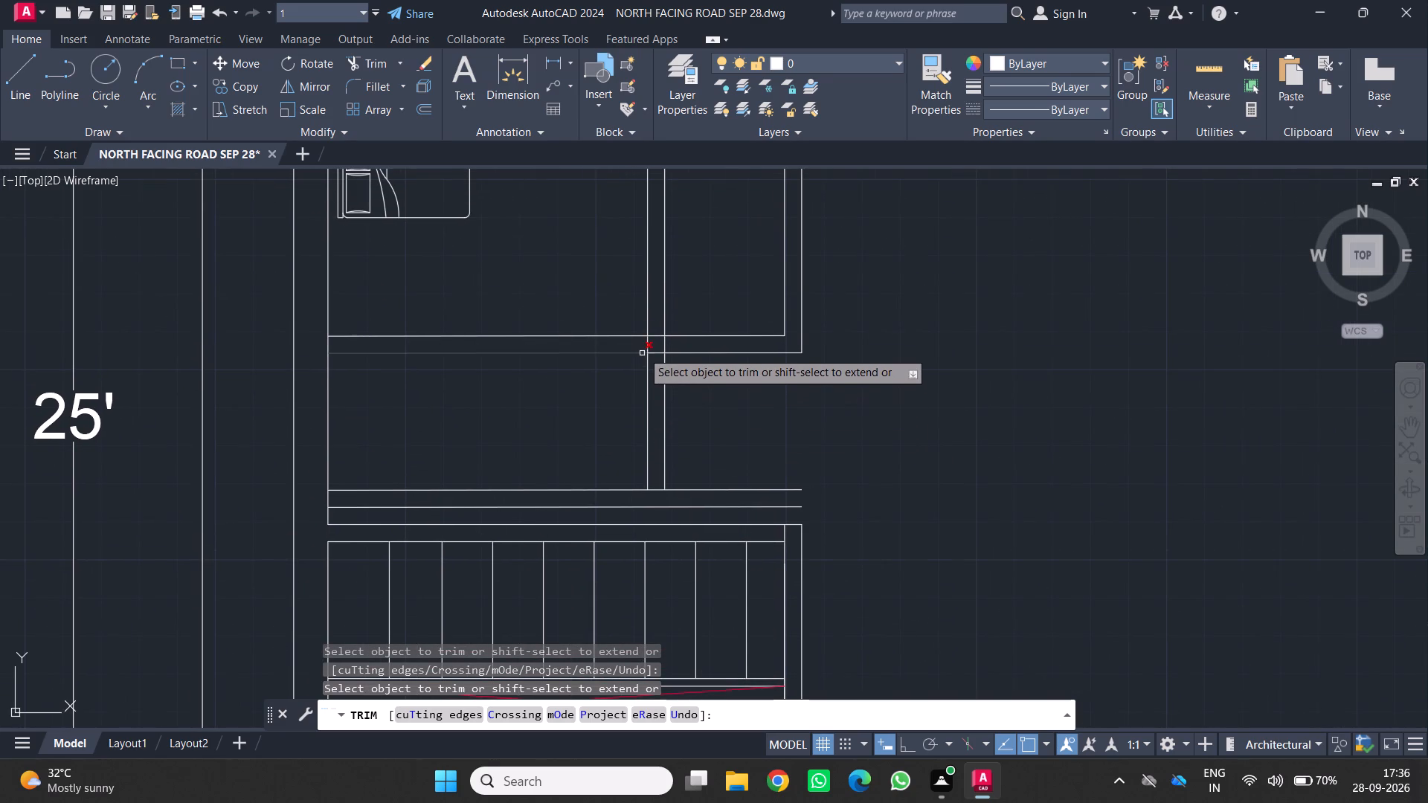
left_click_drag(646, 344, 657, 348)
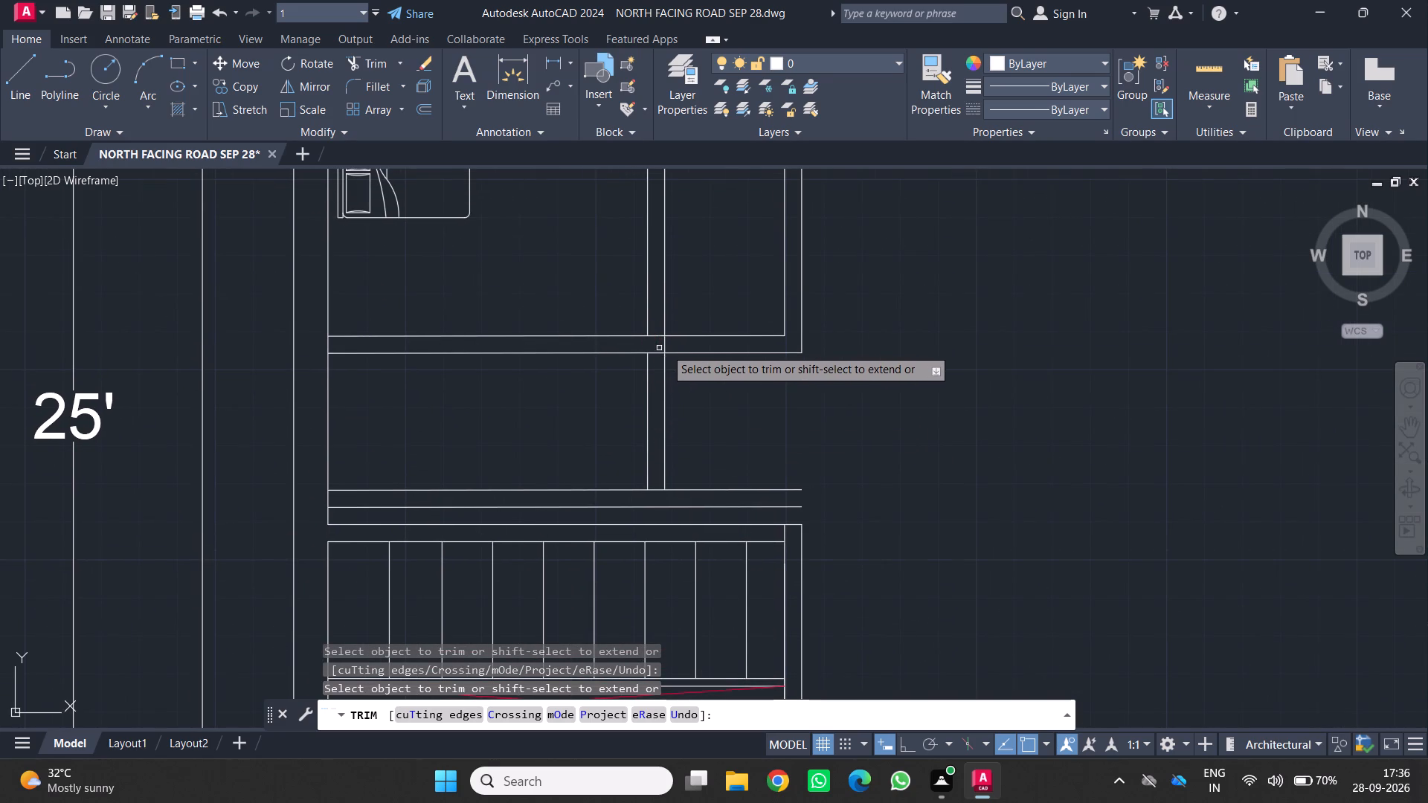
left_click(666, 348)
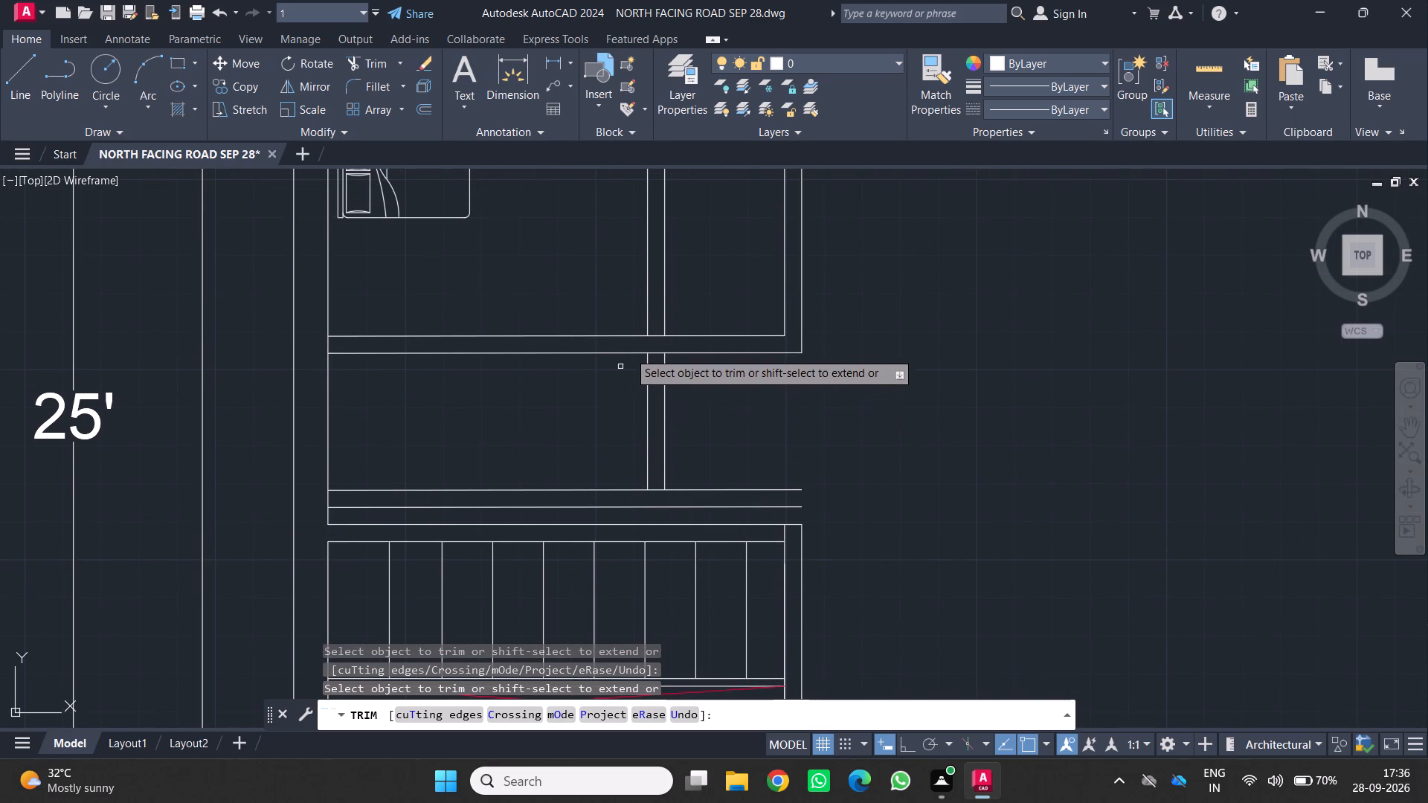
key("Escape")
Delete the two leftover vertical line pieces inside the bedroom.
middle_click_drag(628, 297, 640, 422)
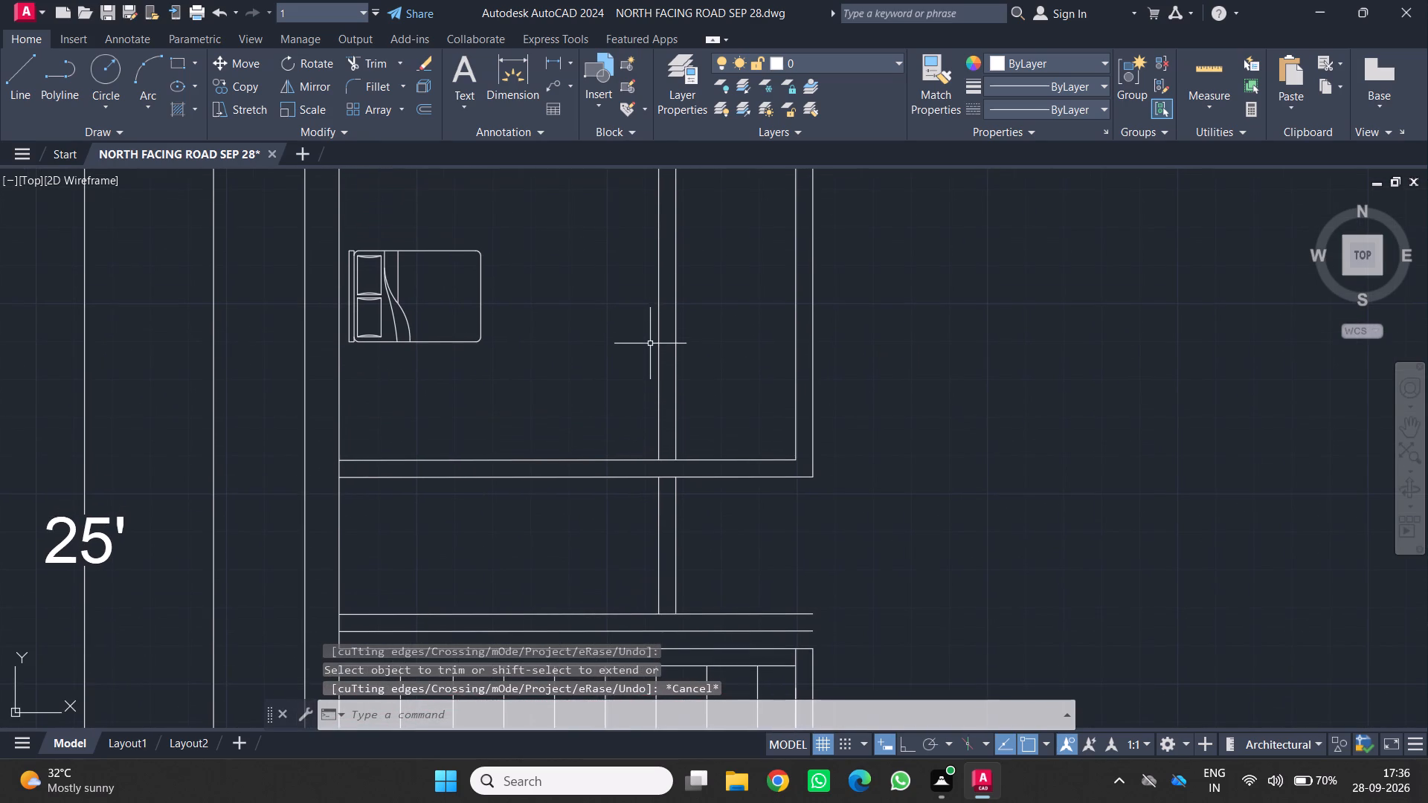
left_click(660, 308)
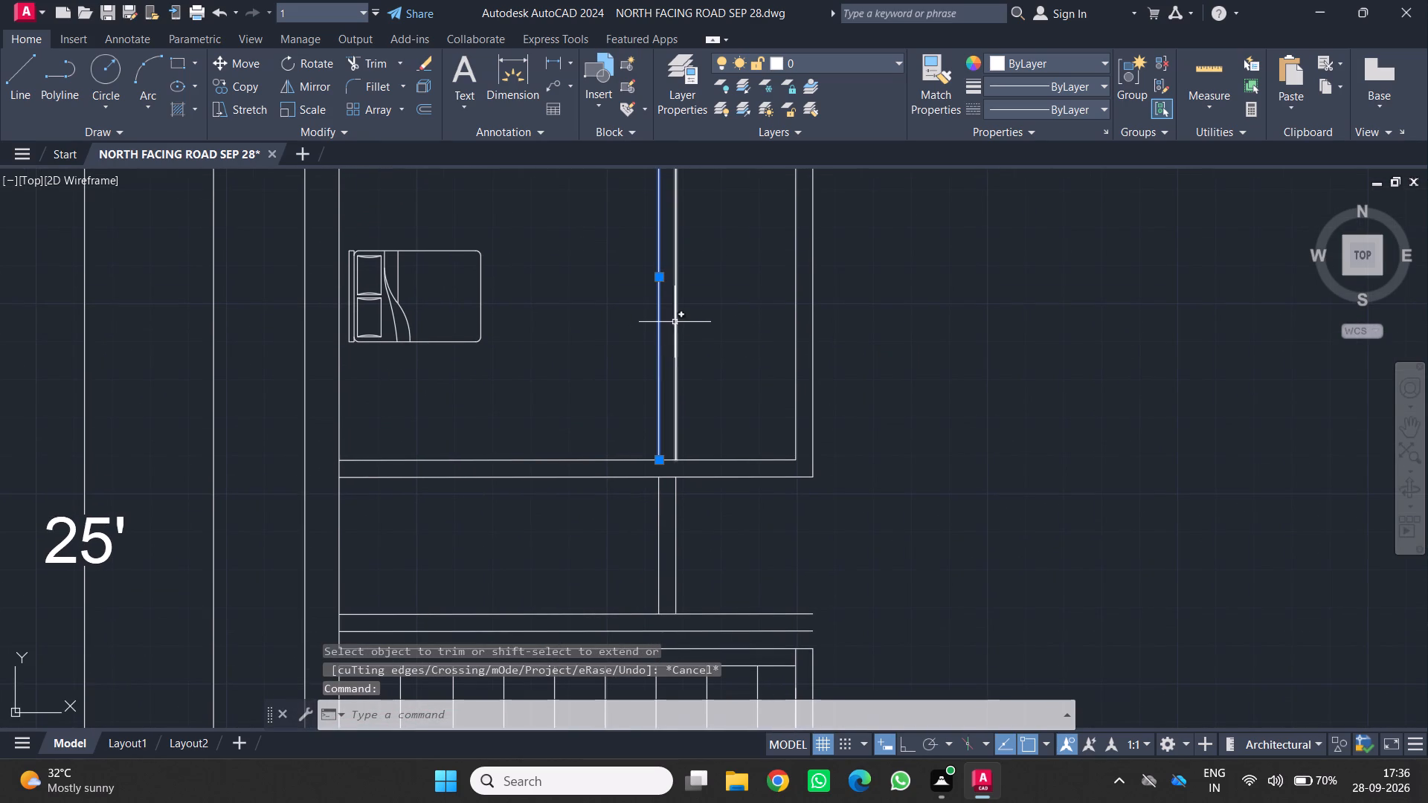
left_click(677, 329)
key("Home")
key("Delete")
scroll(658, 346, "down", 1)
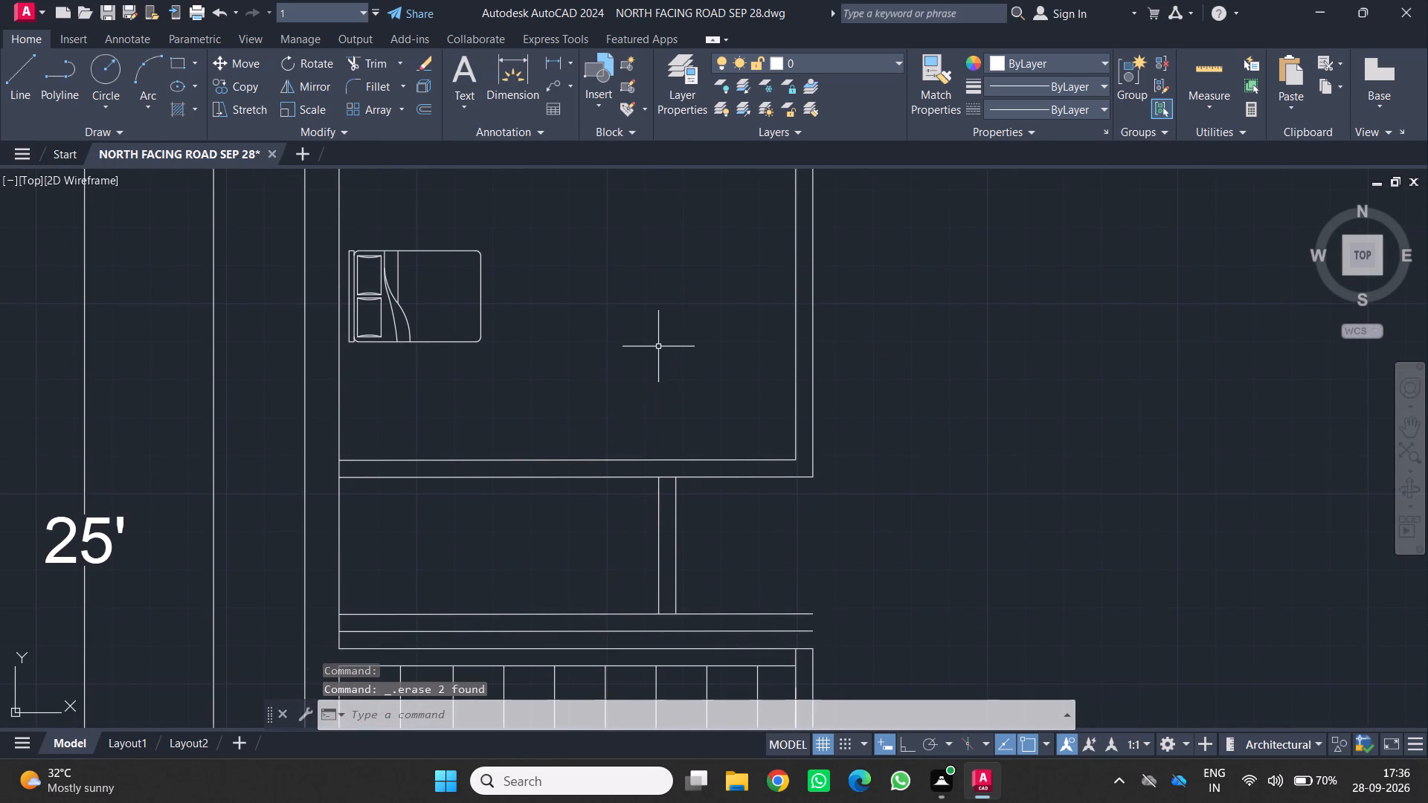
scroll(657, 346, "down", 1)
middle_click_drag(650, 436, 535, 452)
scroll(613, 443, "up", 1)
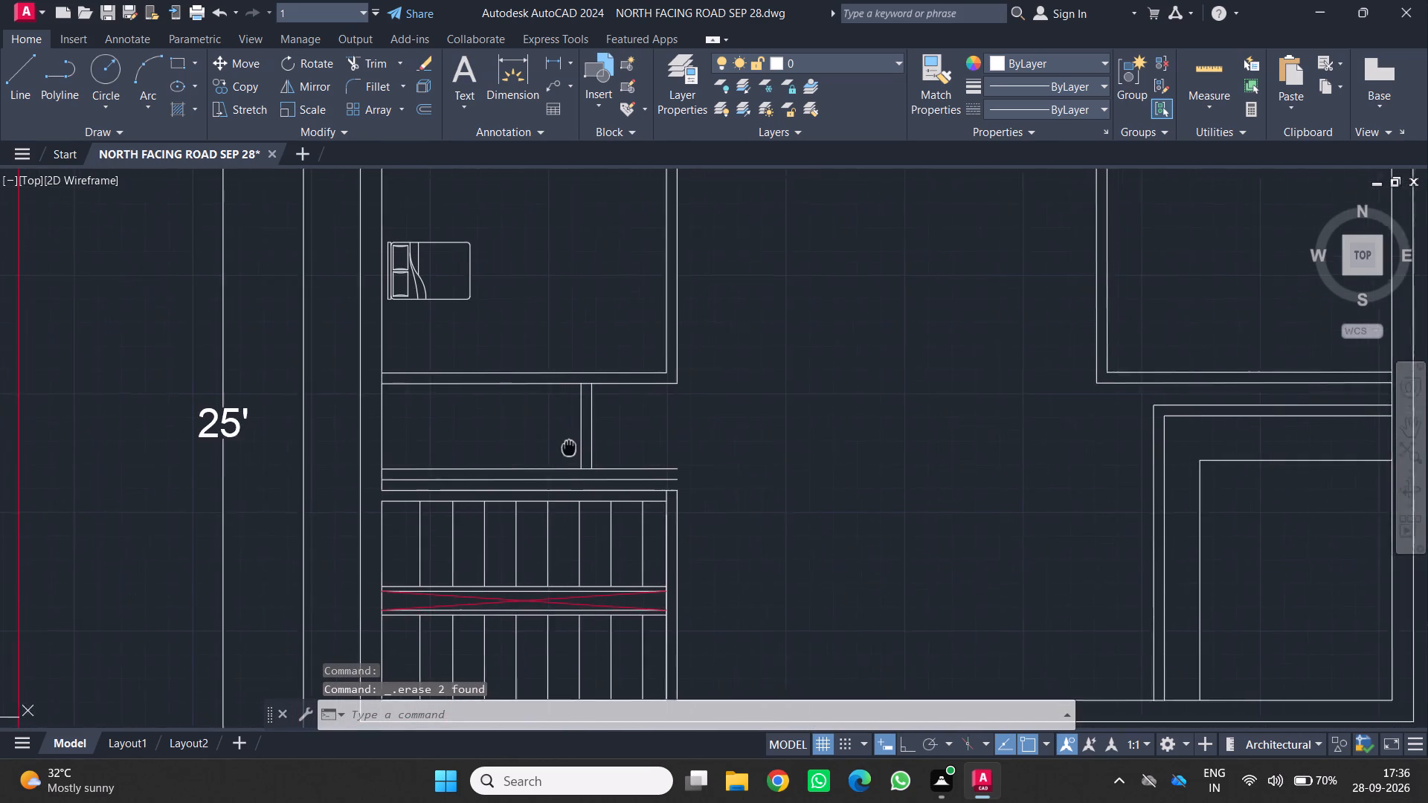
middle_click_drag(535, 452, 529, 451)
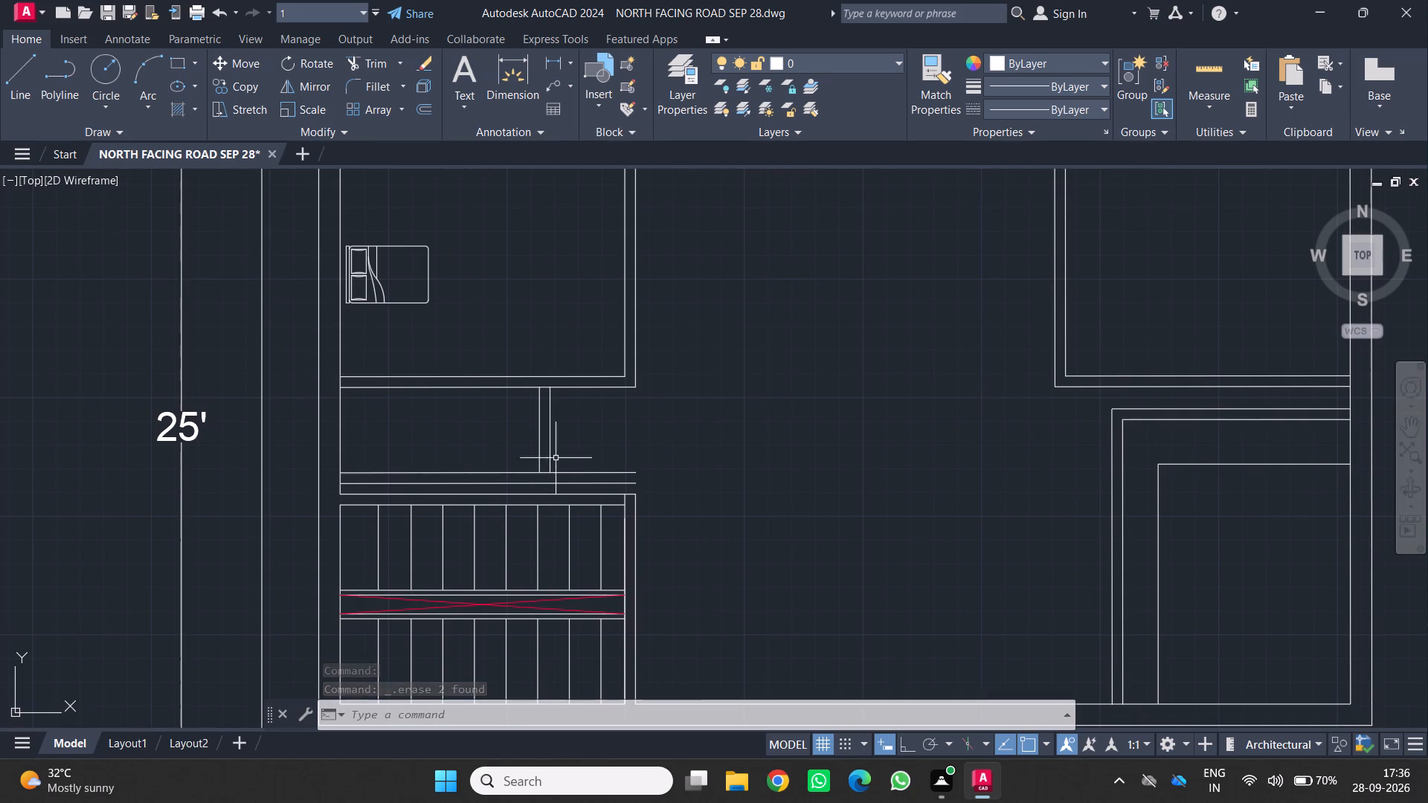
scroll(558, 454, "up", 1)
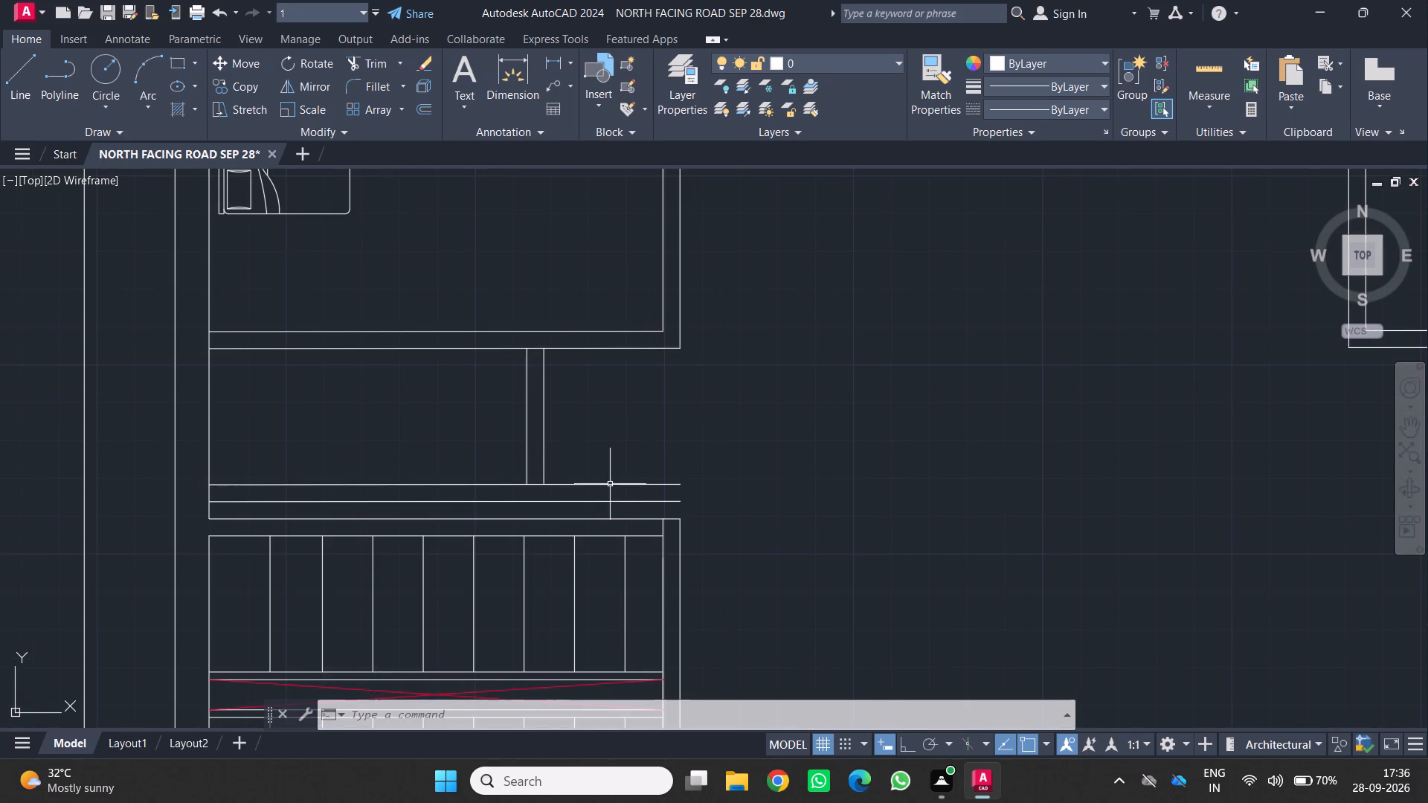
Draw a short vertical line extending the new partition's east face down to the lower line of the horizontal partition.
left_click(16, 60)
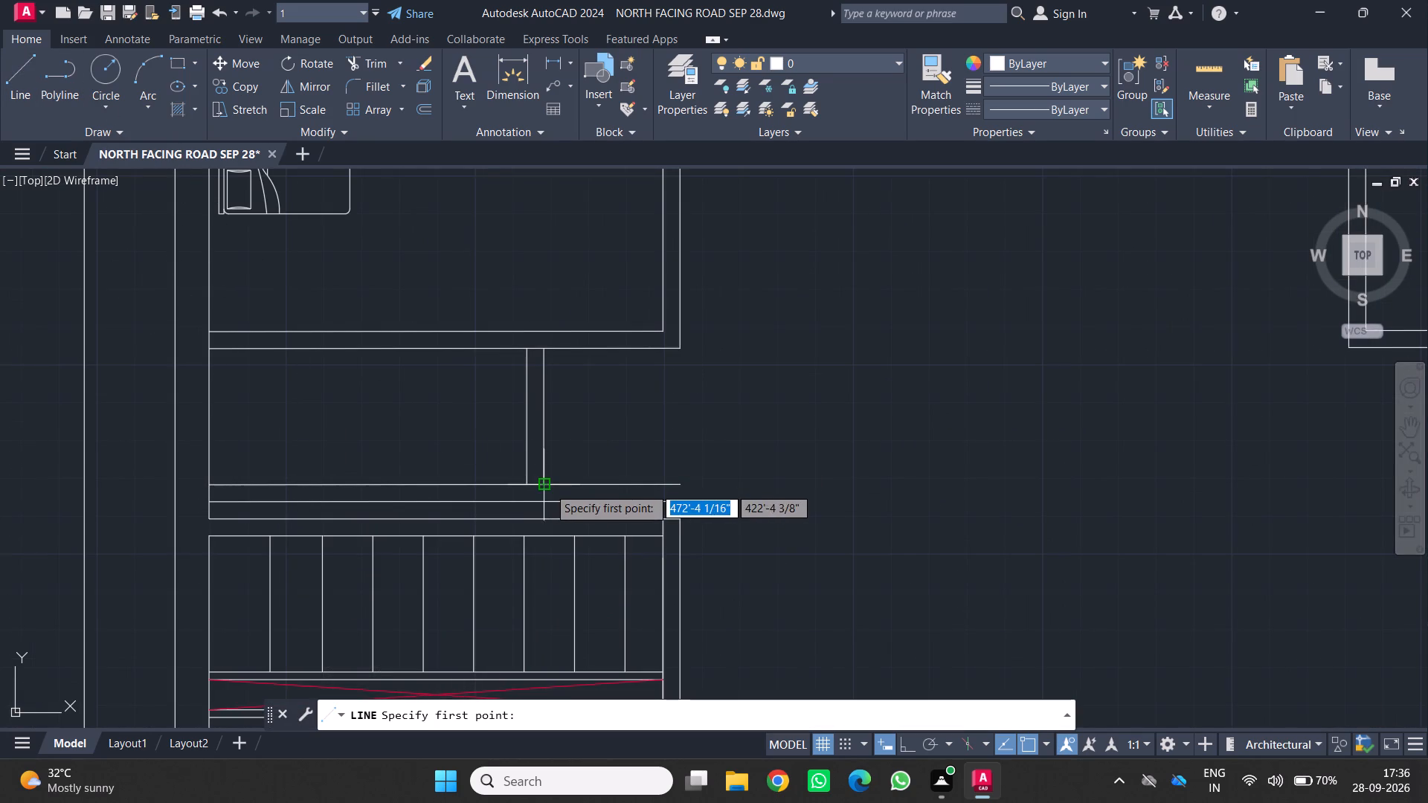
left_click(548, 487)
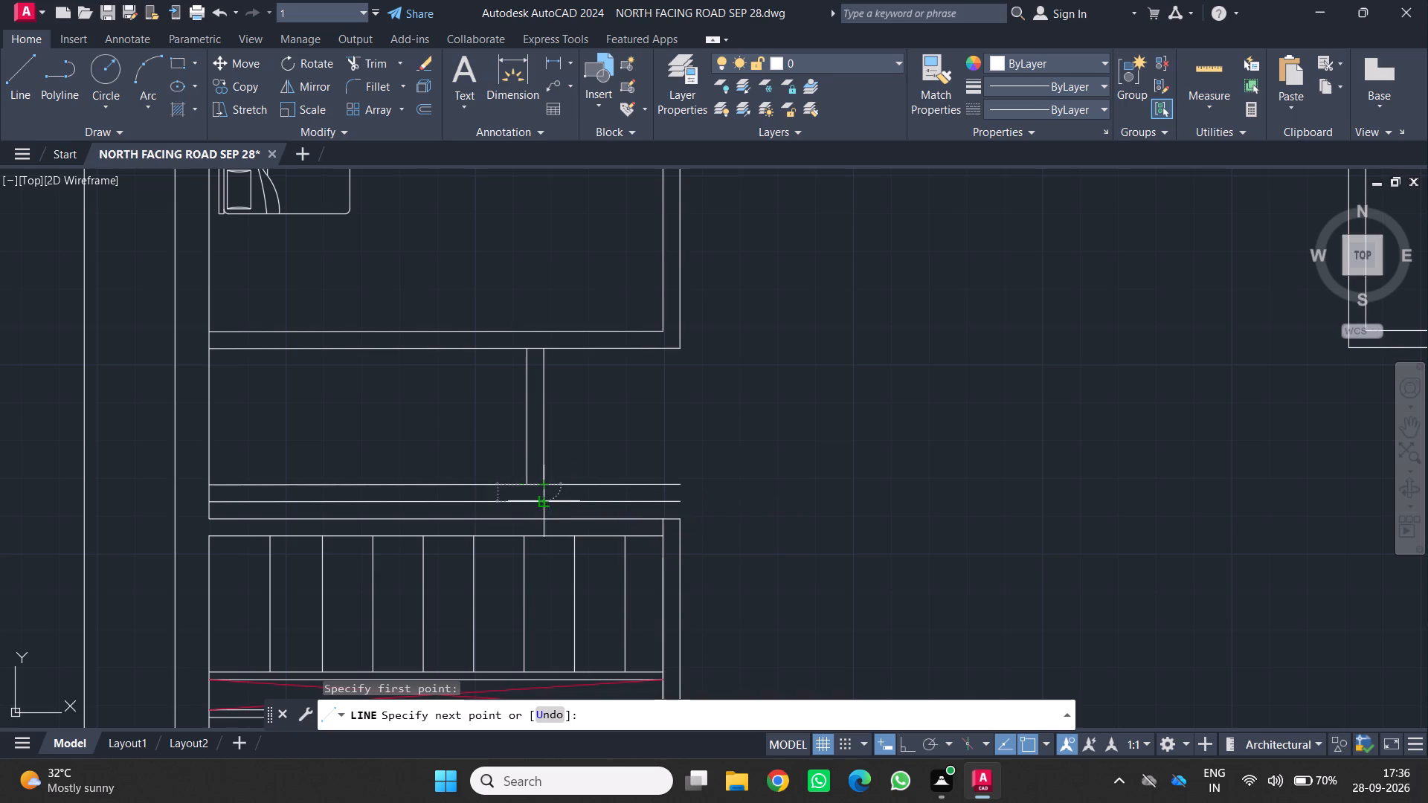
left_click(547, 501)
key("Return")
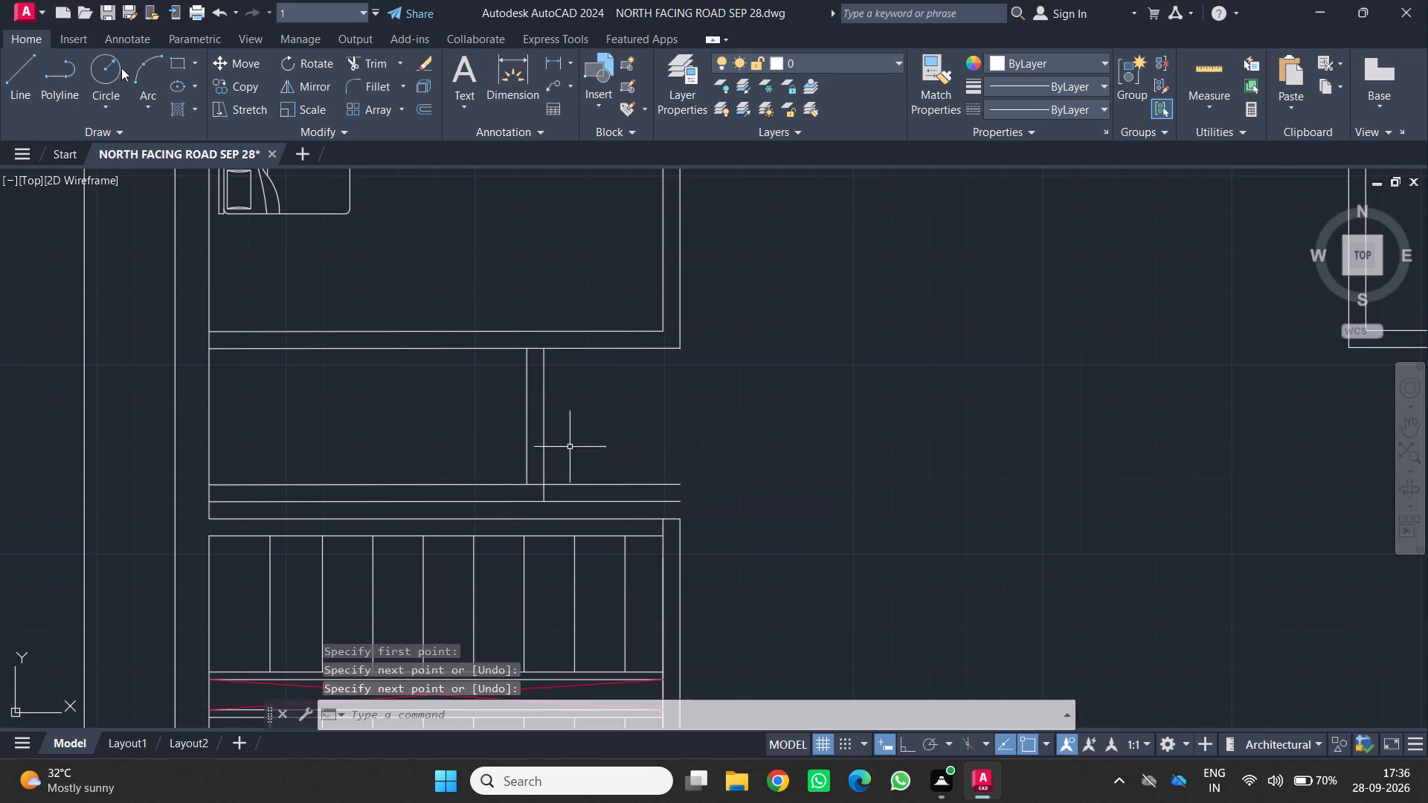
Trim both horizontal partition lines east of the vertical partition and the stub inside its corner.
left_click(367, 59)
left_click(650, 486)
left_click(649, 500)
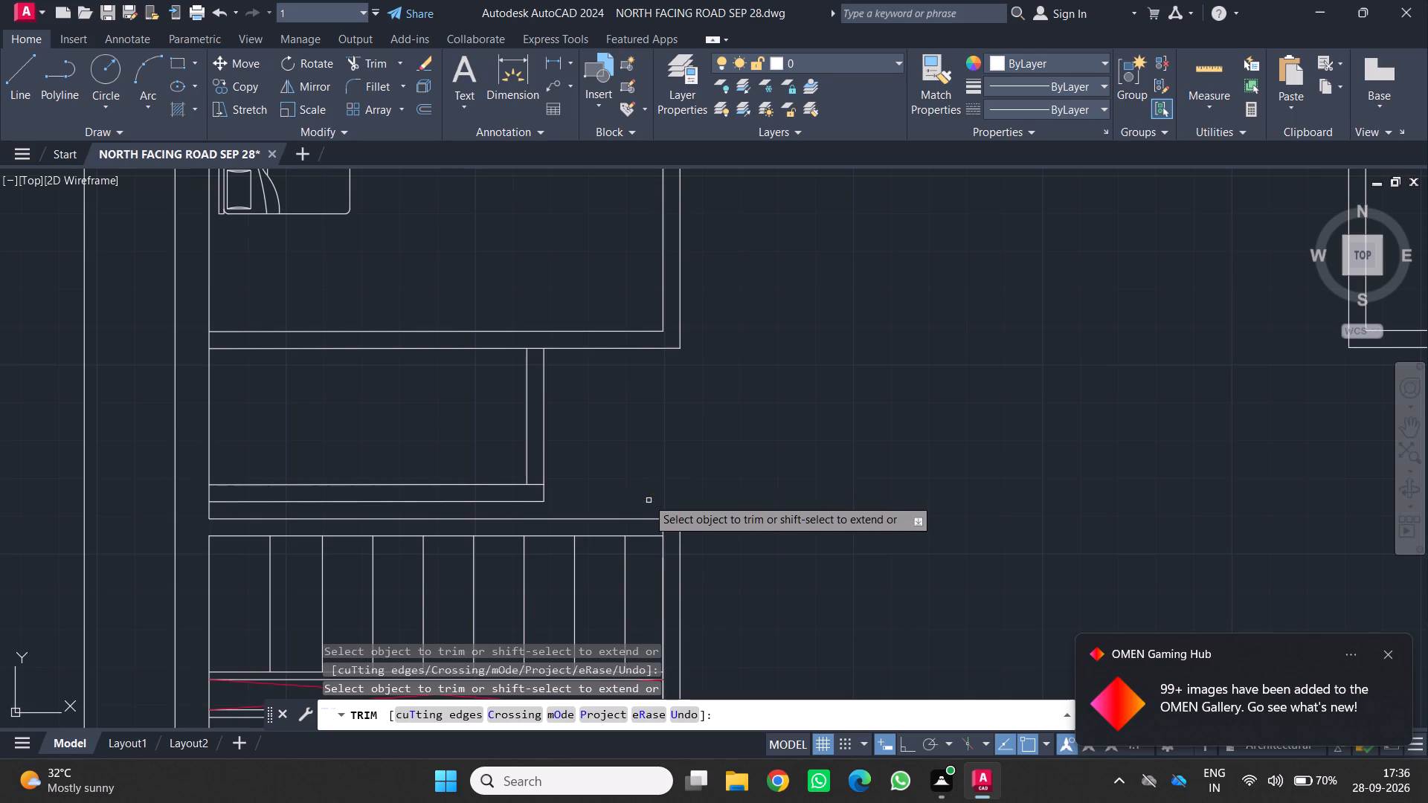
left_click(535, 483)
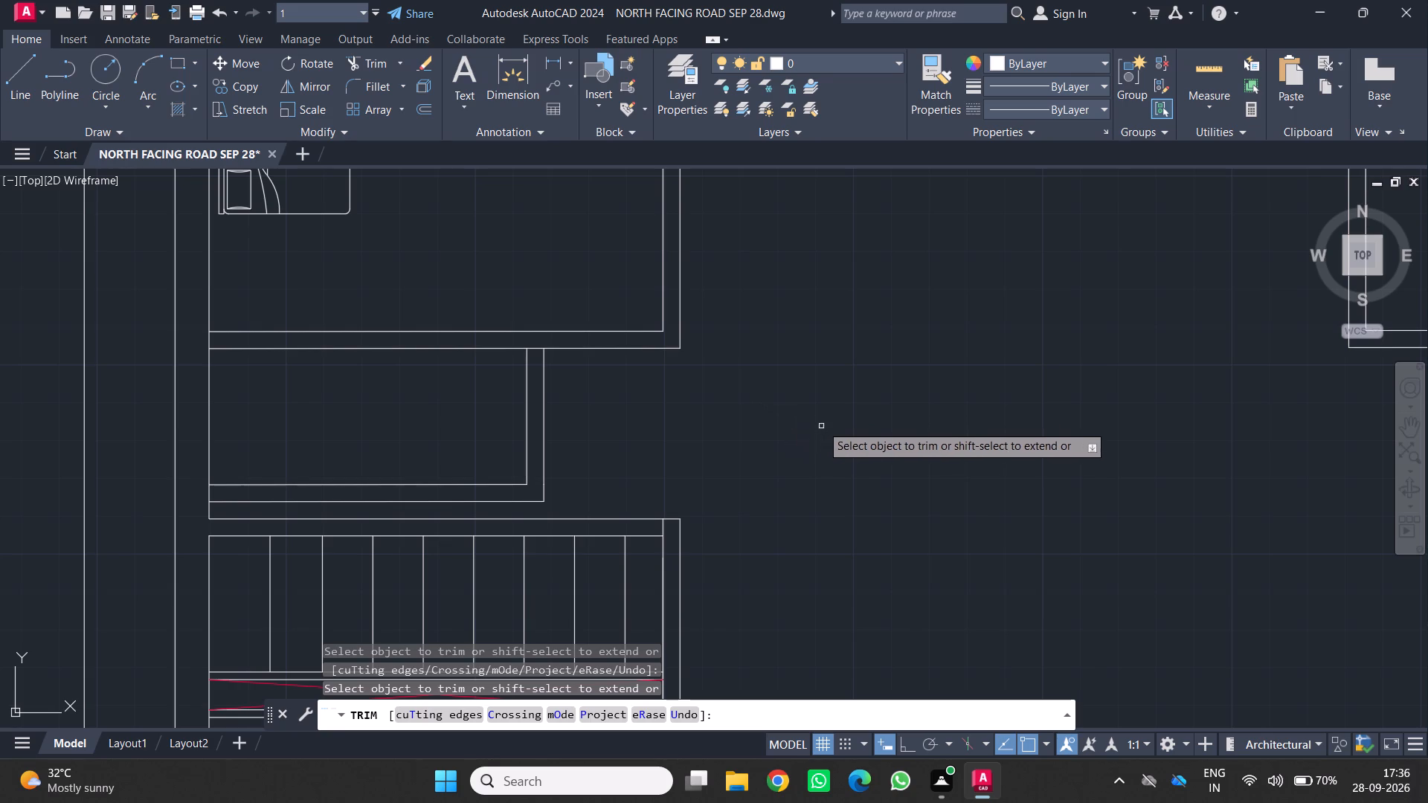
Trim away the outer face of the staircase's east wall, its north-end stub, and the east line between the two flights.
scroll(787, 411, "down", 3)
middle_click_drag(734, 364, 677, 397)
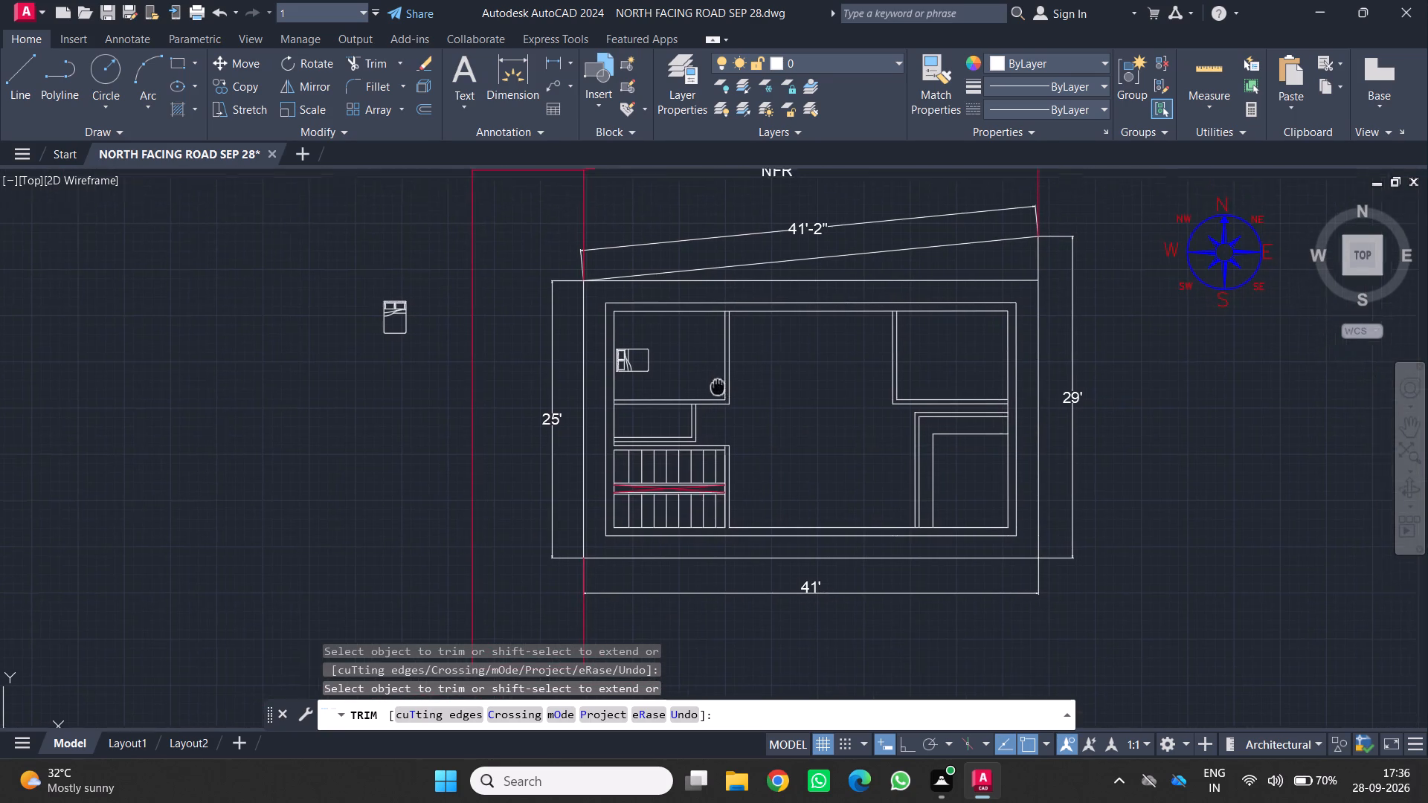
middle_click_drag(677, 397, 528, 425)
key("F9")
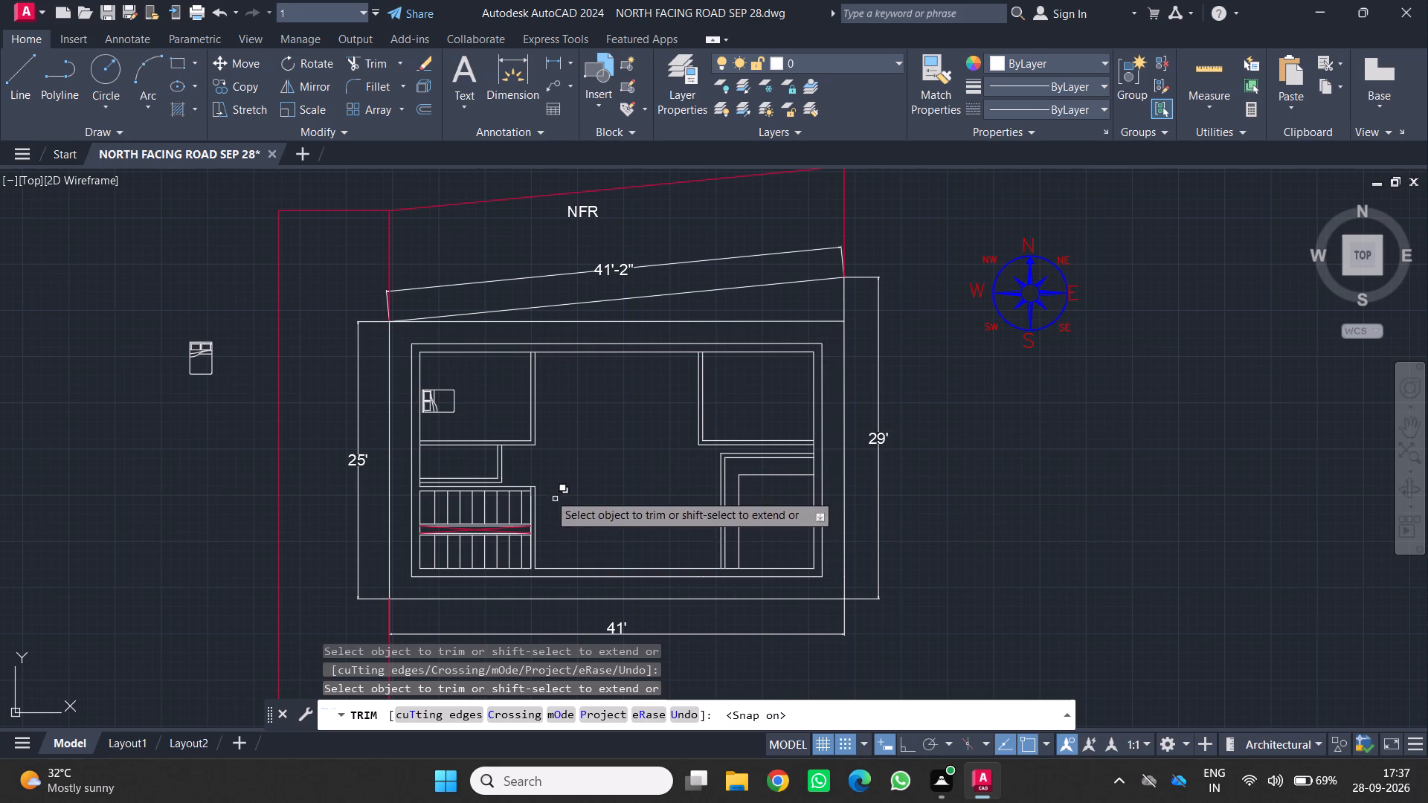
middle_click_drag(553, 477, 664, 503)
scroll(676, 508, "up", 3)
middle_click_drag(662, 517, 919, 312)
scroll(859, 486, "up", 1)
scroll(869, 492, "down", 2)
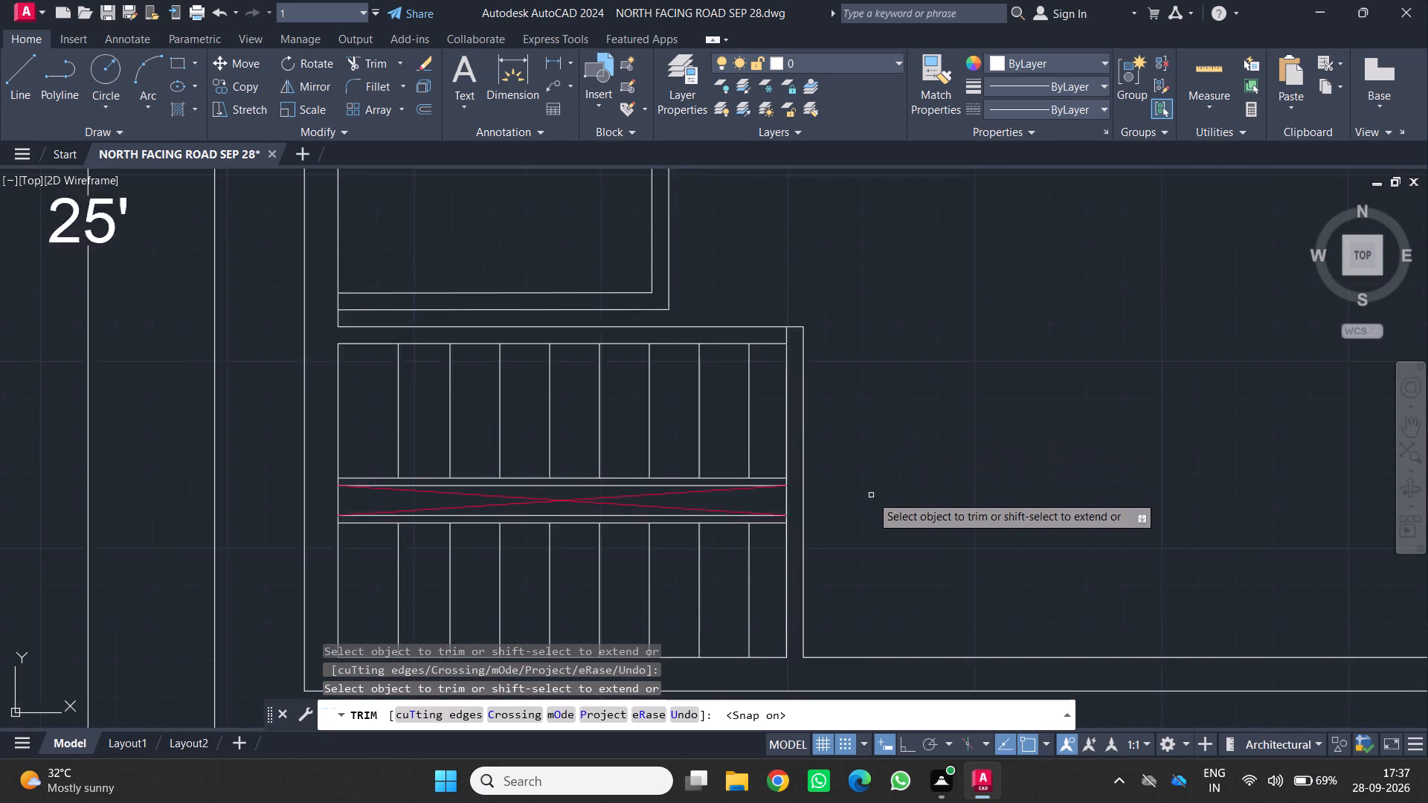
middle_click_drag(875, 506, 885, 491)
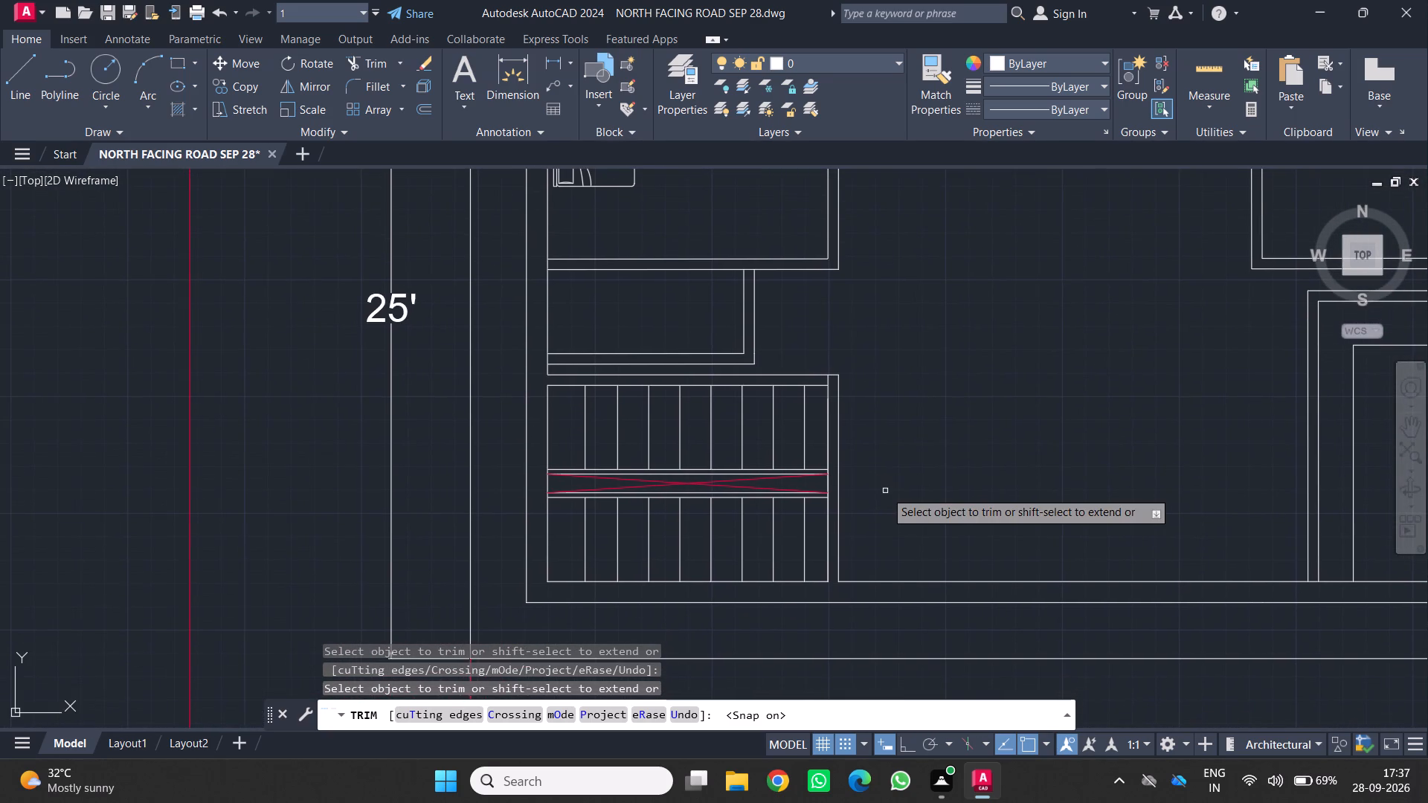
left_click(840, 449)
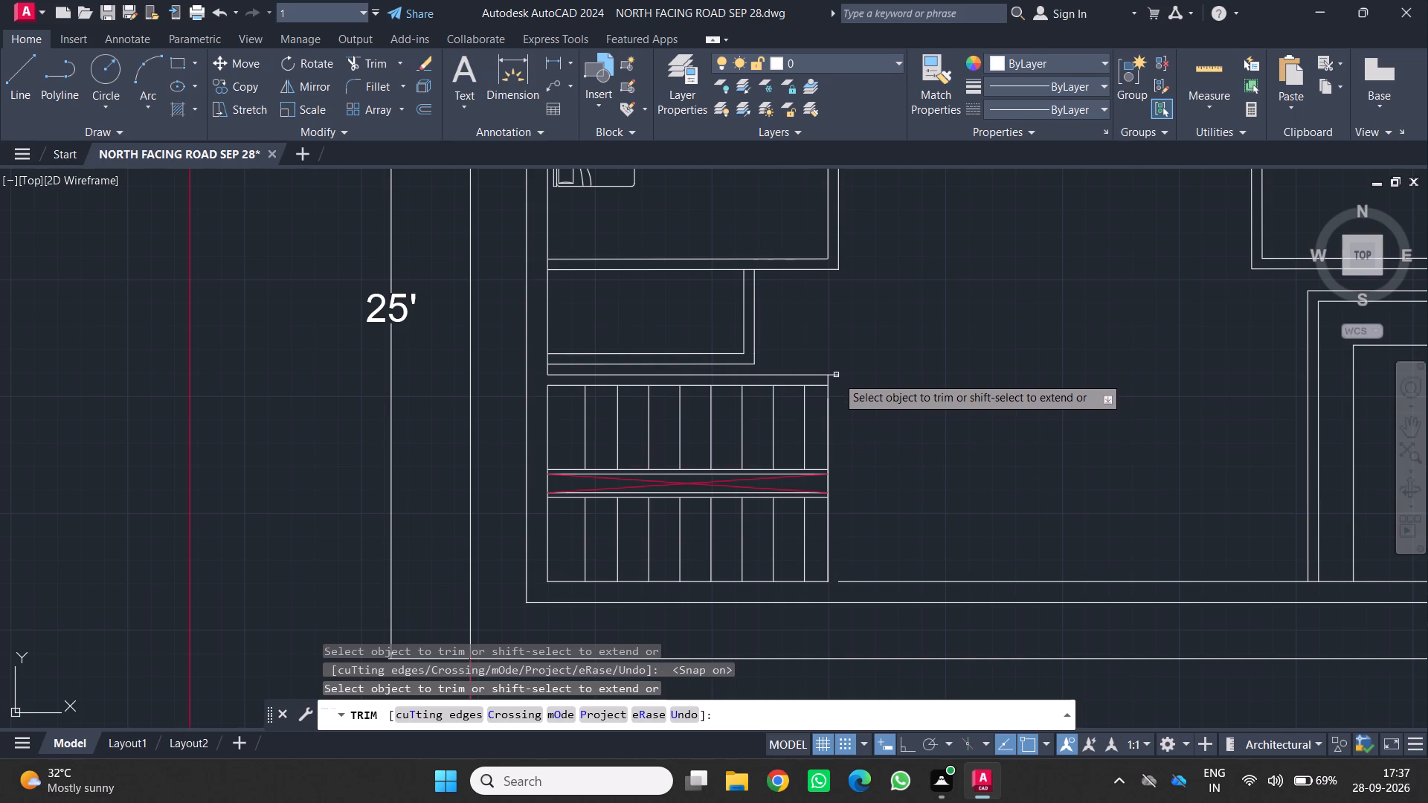
left_click(837, 376)
scroll(865, 463, "up", 3)
left_click(704, 554)
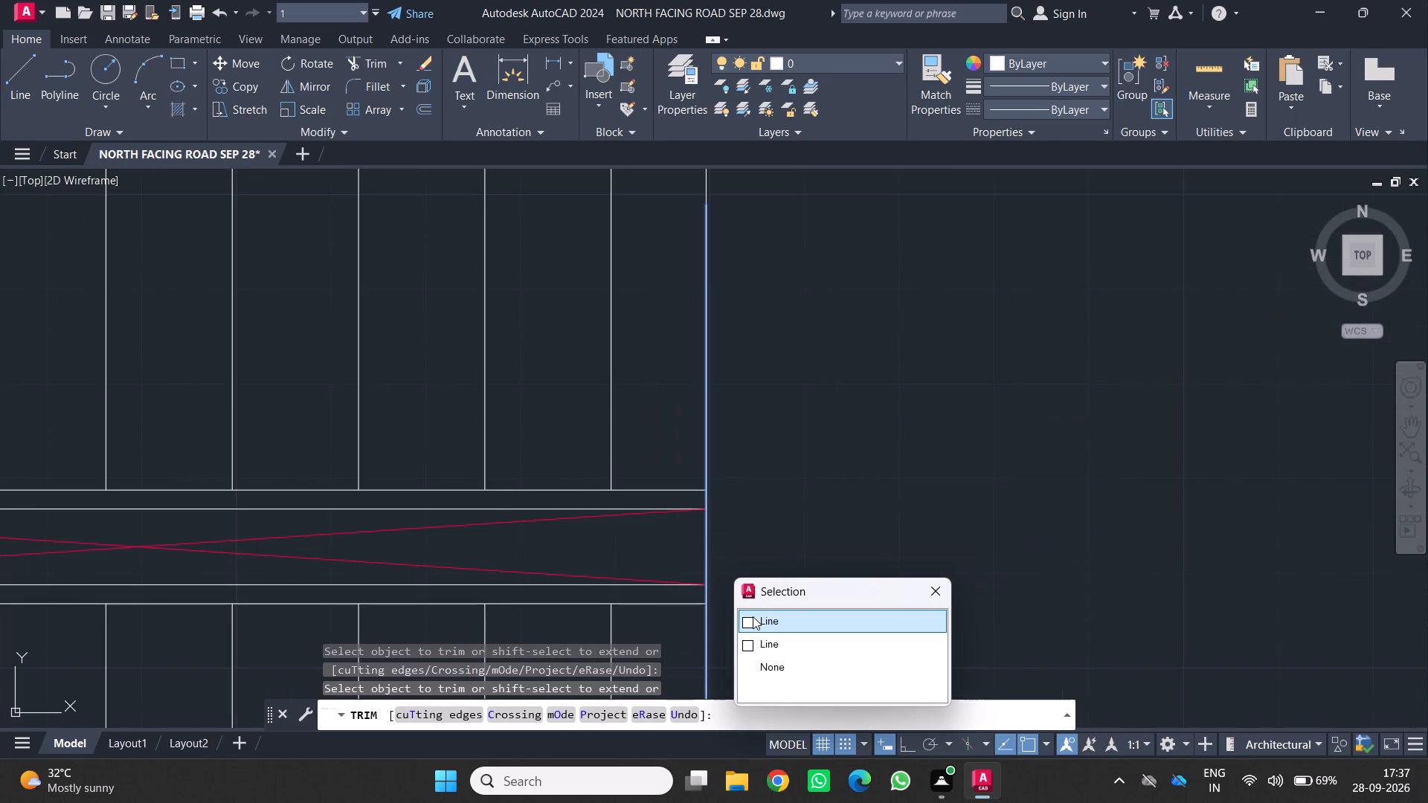
left_click(745, 622)
left_click_drag(670, 559, 731, 564)
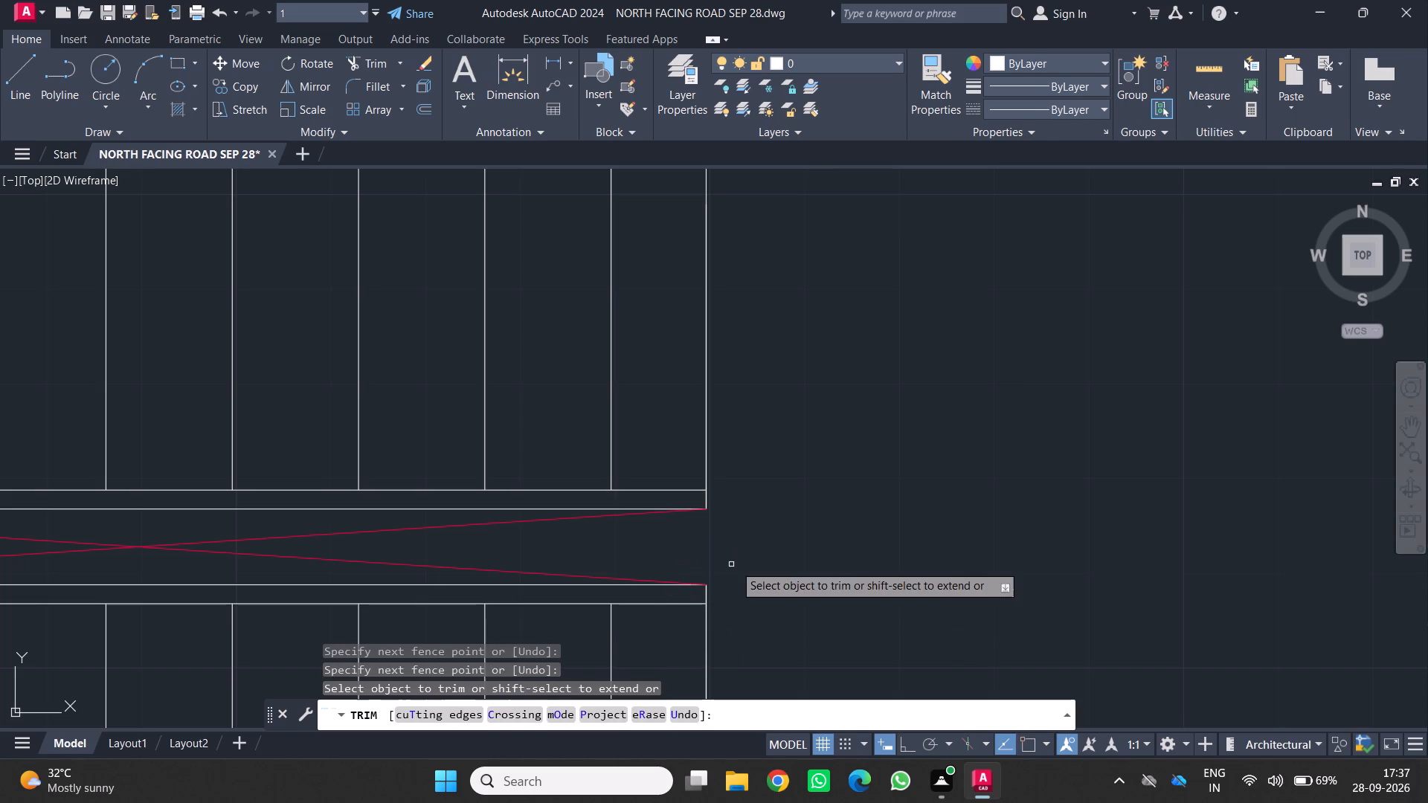
Extend the inner line of the house's south wall west to meet the staircase's southeast corner.
scroll(767, 576, "down", 6)
middle_click_drag(871, 563, 898, 518)
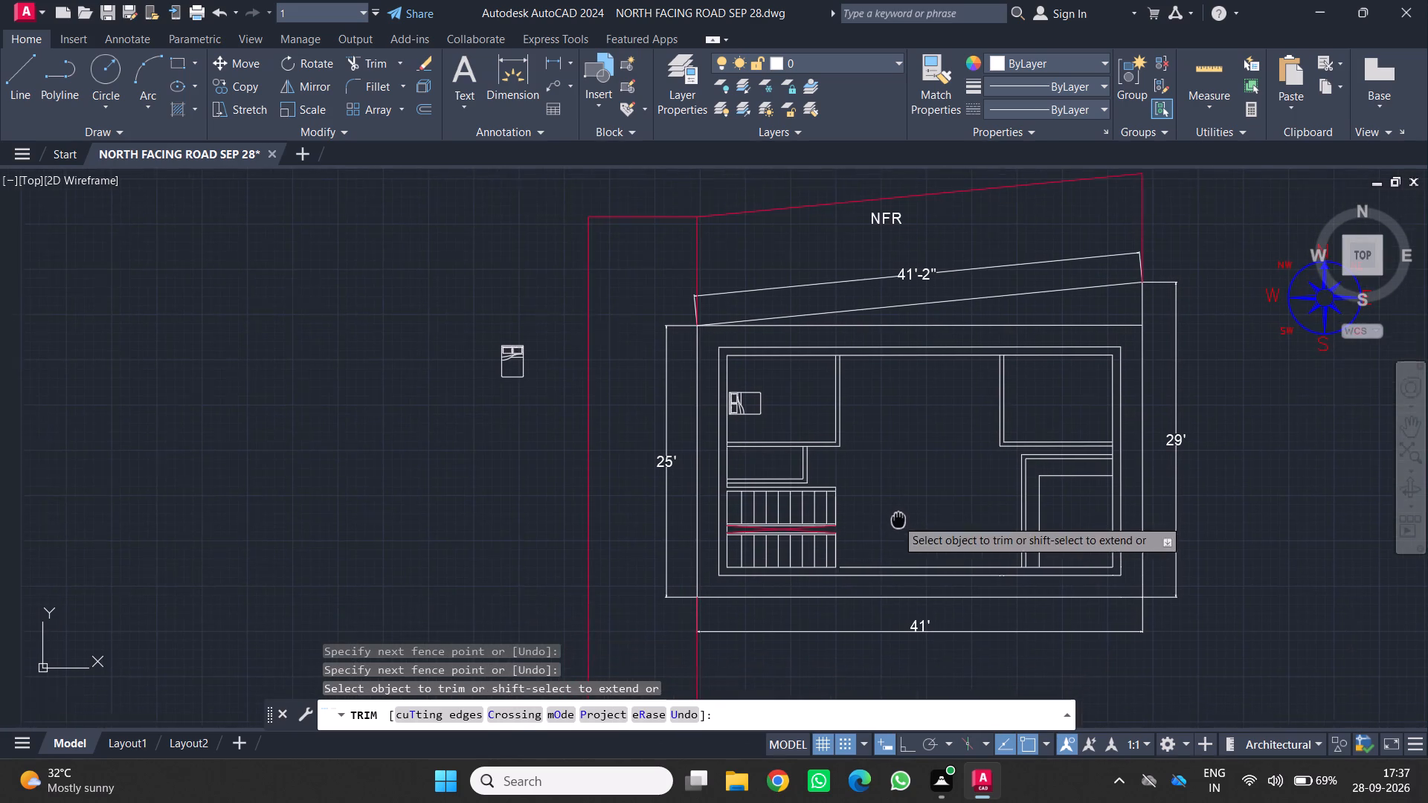
scroll(863, 538, "up", 4)
middle_click_drag(864, 511, 940, 529)
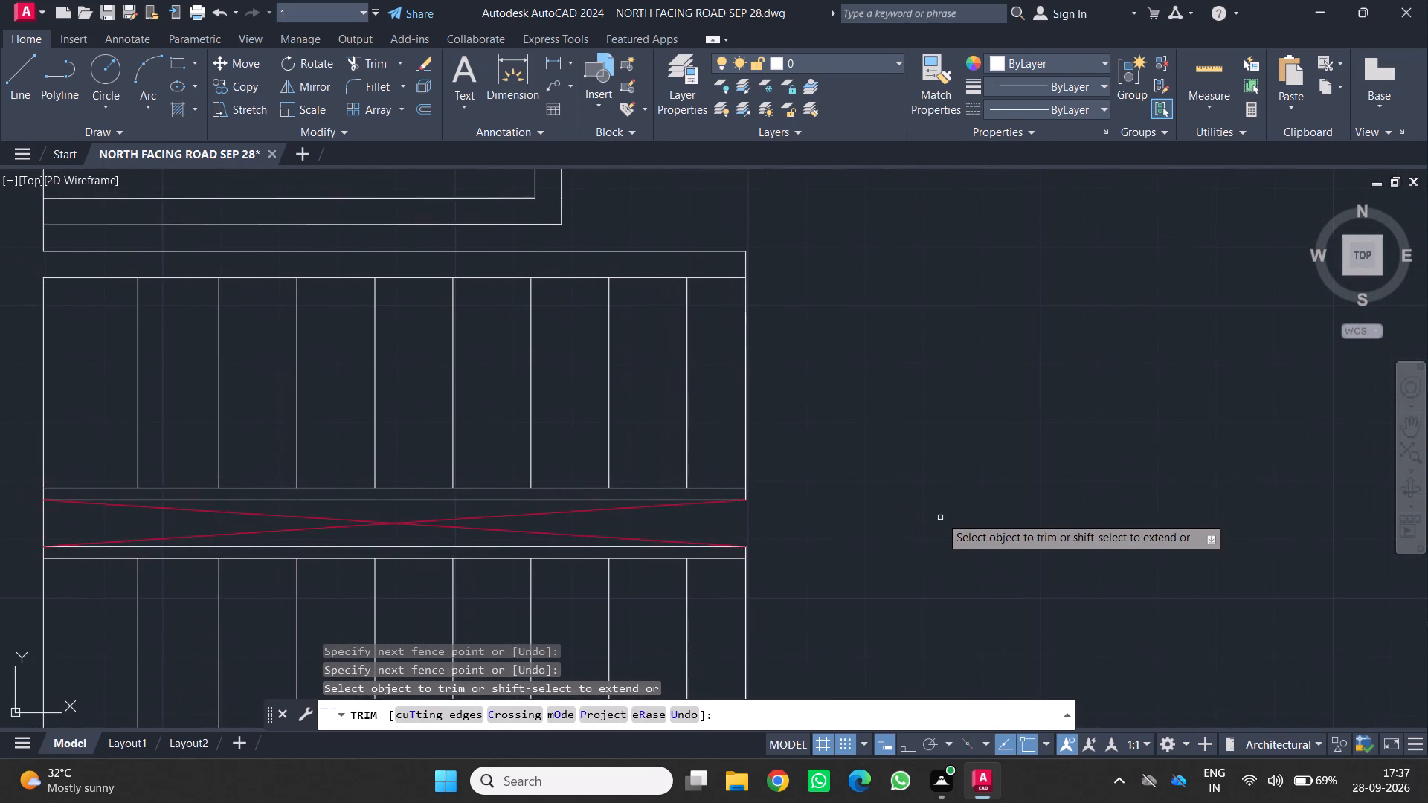
scroll(940, 516, "down", 1)
middle_click_drag(940, 505, 999, 526)
middle_click_drag(984, 509, 1158, 513)
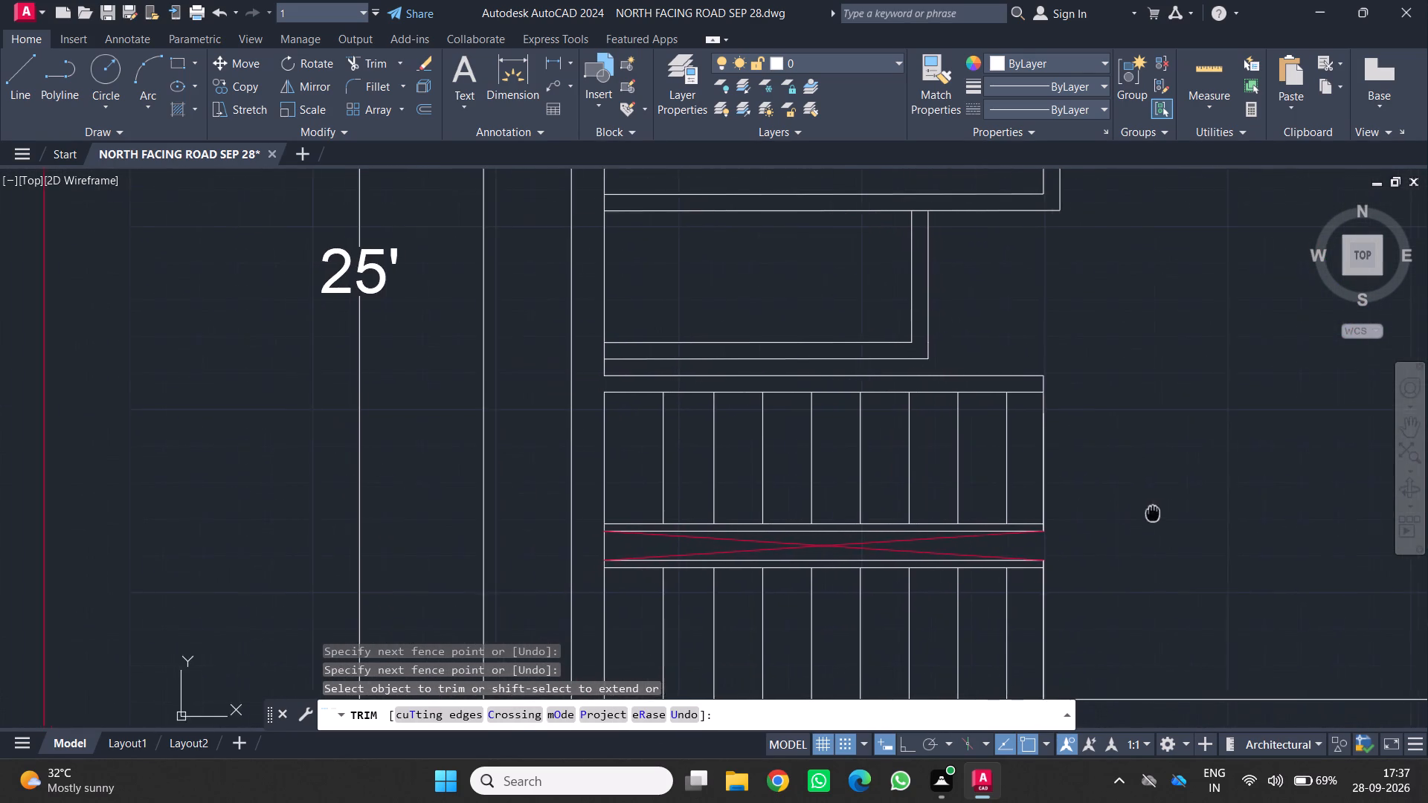
middle_click_drag(1158, 513, 1183, 520)
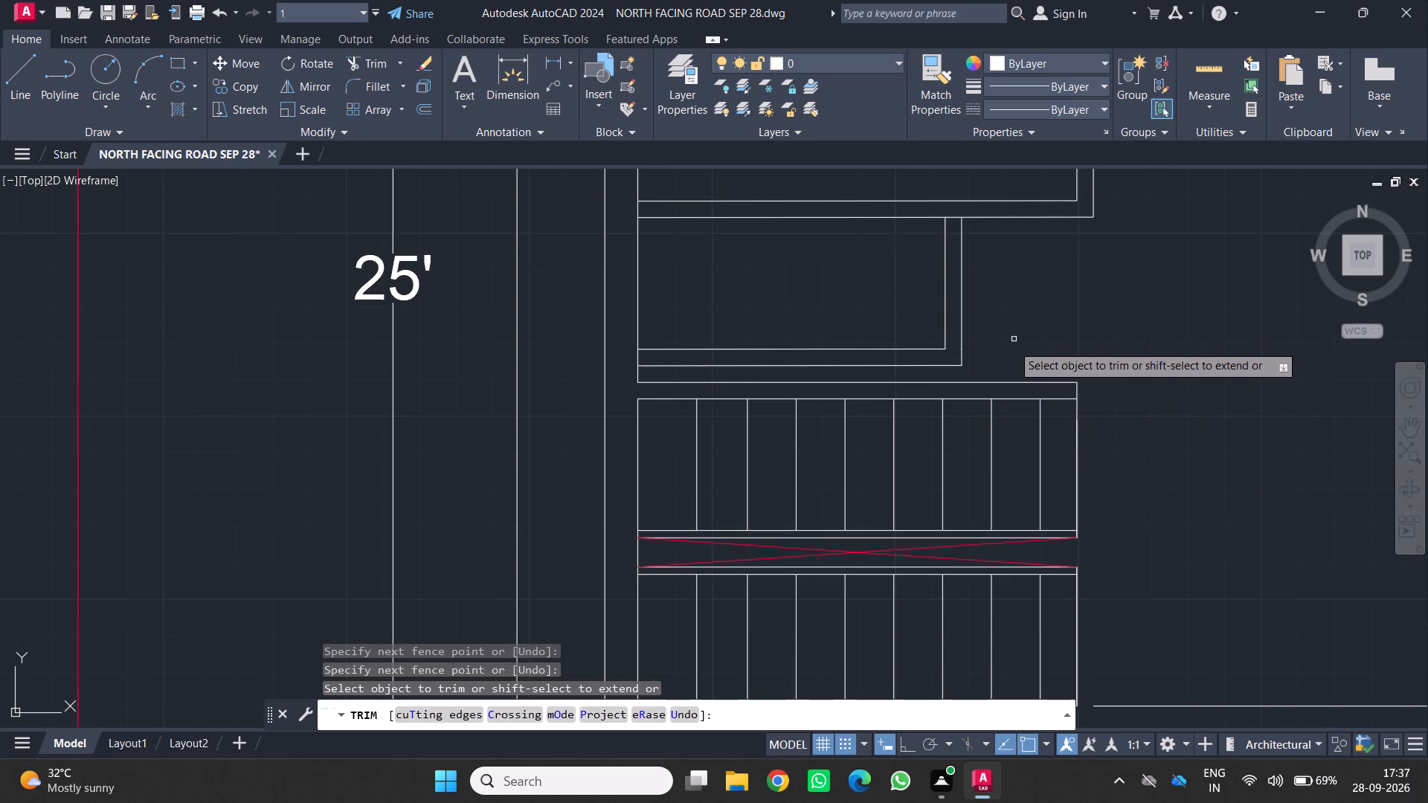
scroll(1076, 329, "down", 1)
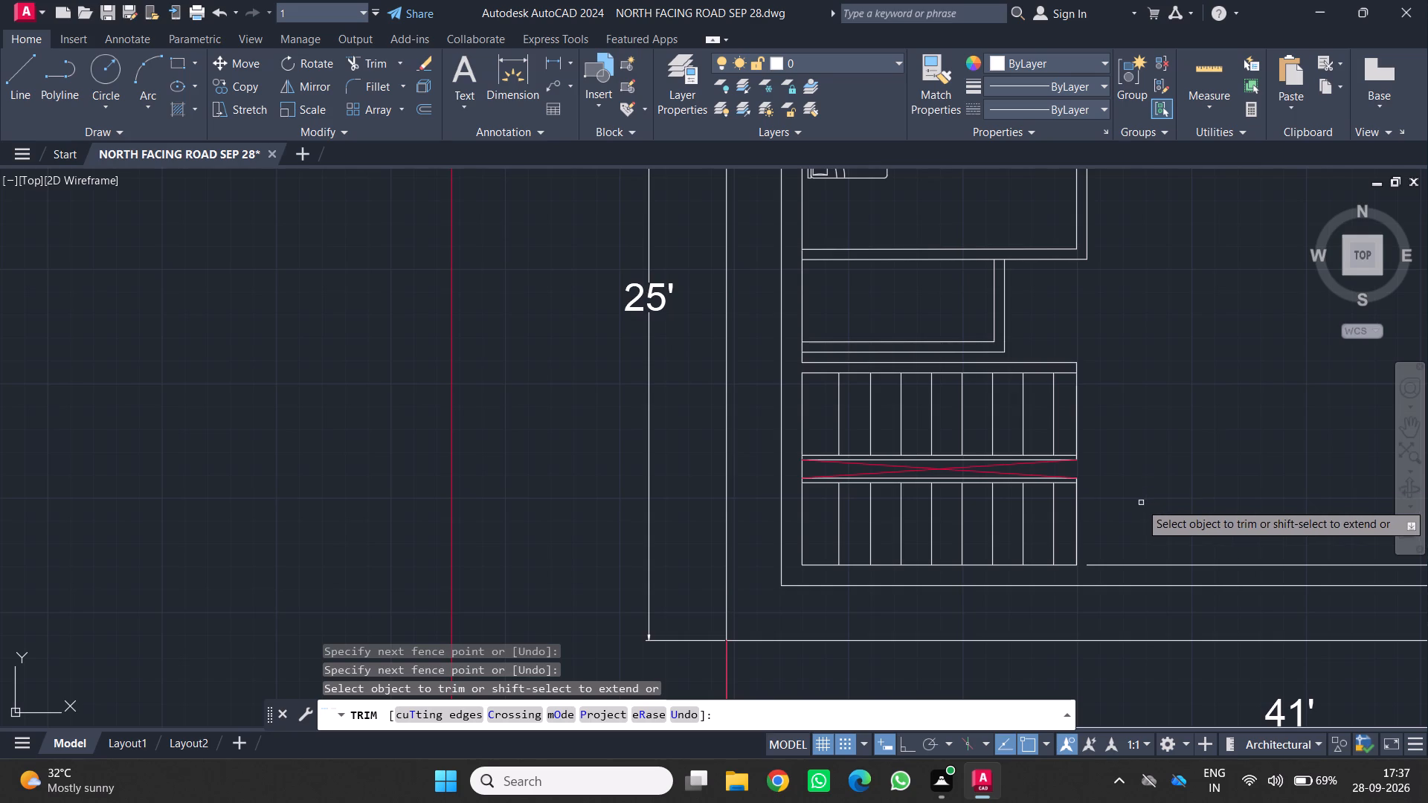
left_click(1109, 564, "shift")
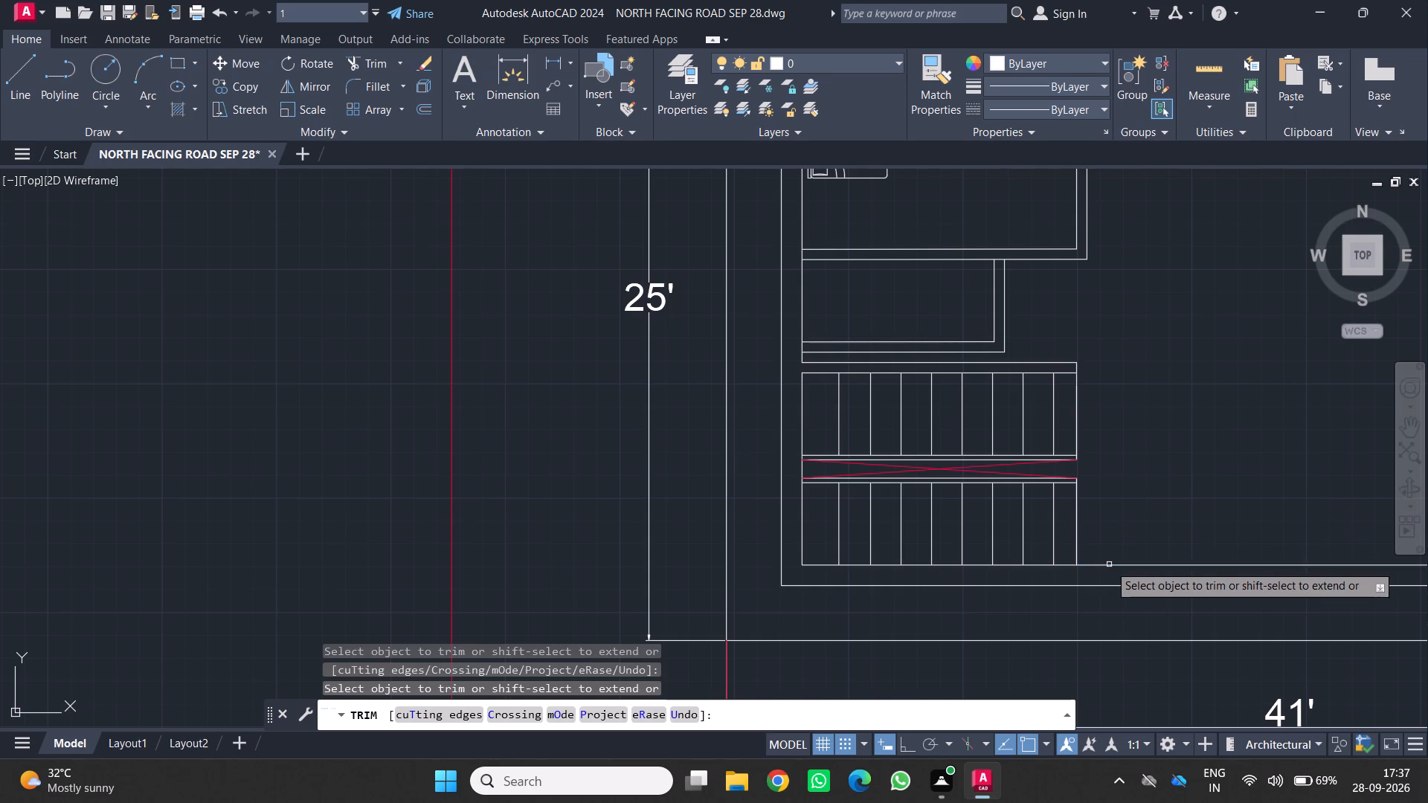
key("End")
key("End")
key("End")
key("End")
key("End")
key("End")
key("End")
key("End")
key("End")
key("End")
key("End")
key("End")
key("End")
key("End")
key("End")
key("End")
key("End")
key("End")
key("End")
key("End")
scroll(1119, 492, "down", 1)
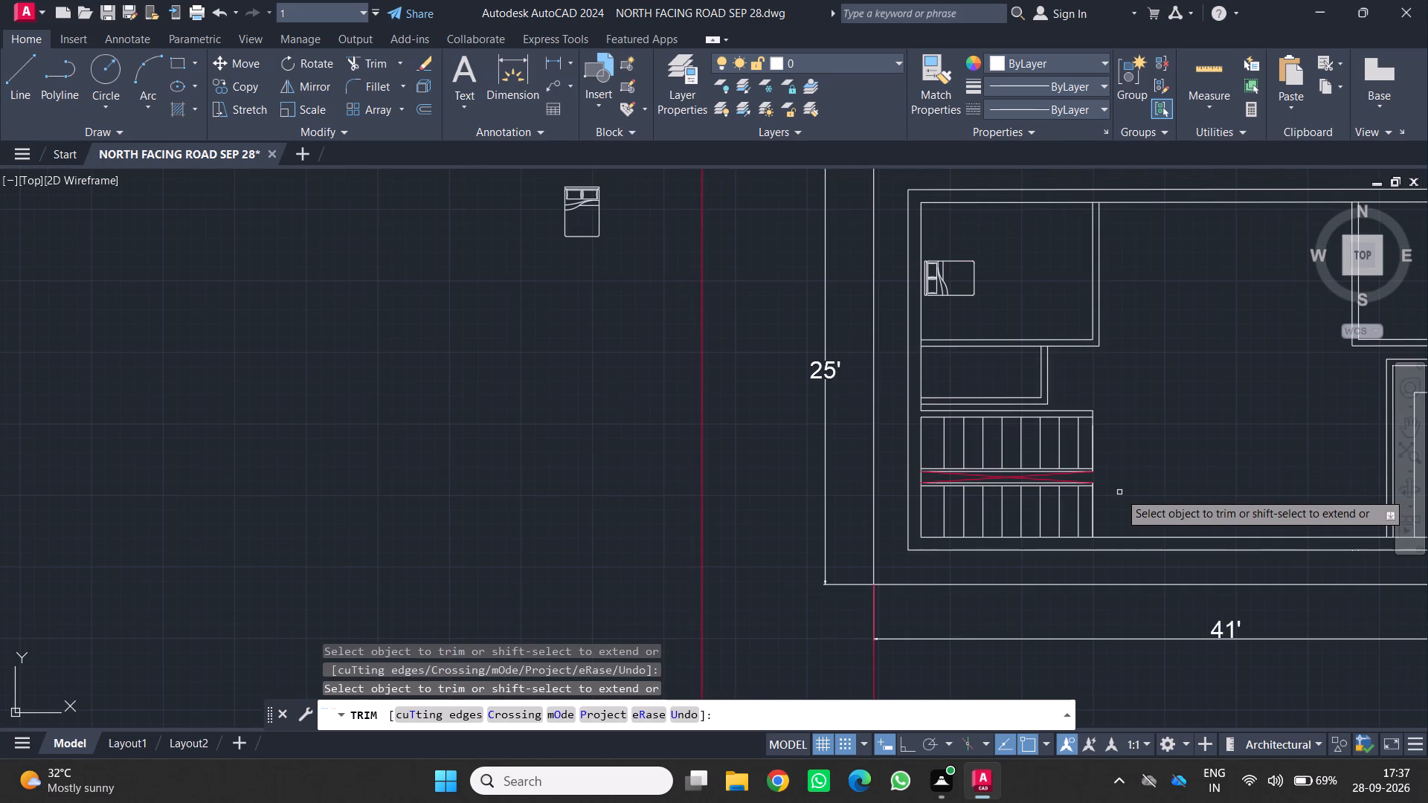
middle_click_drag(1135, 447, 928, 462)
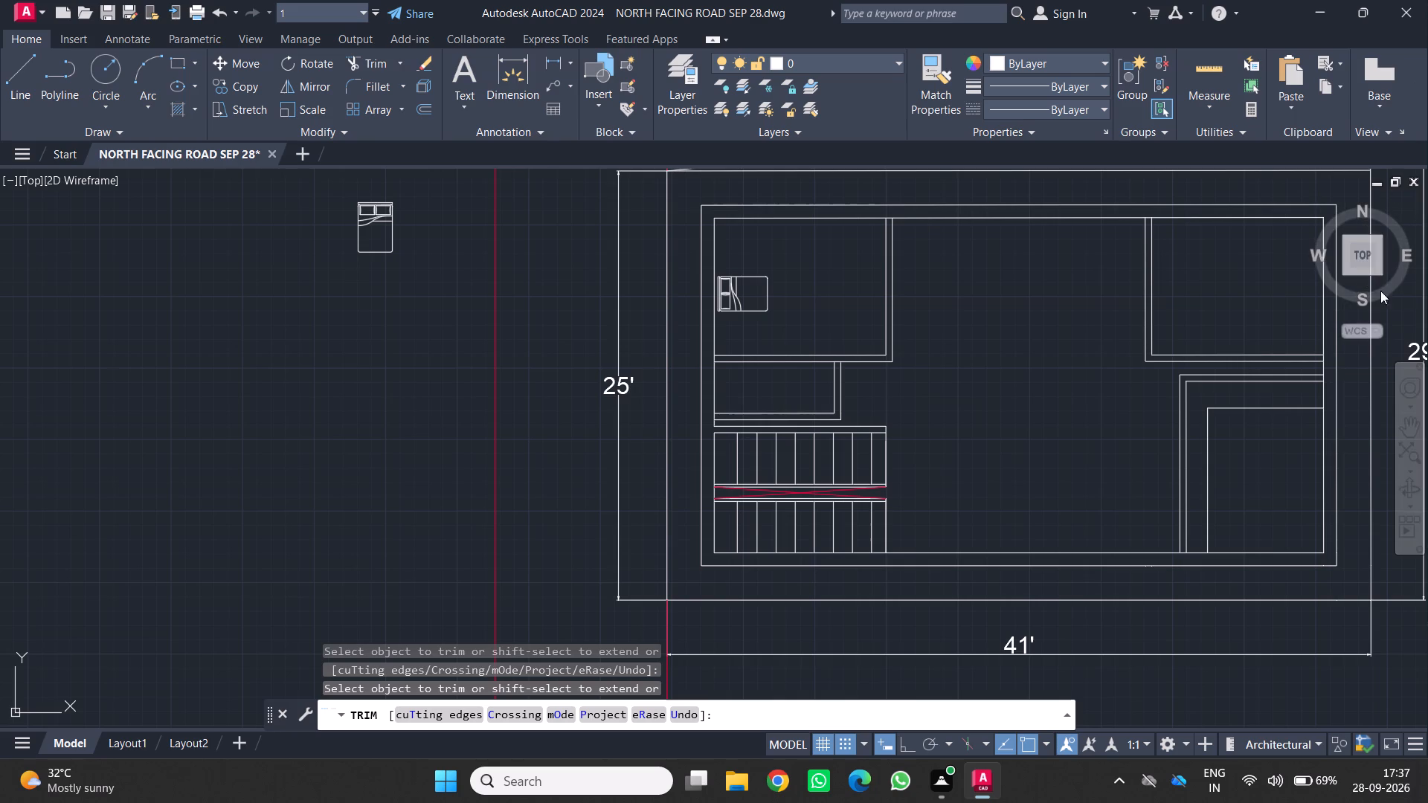
scroll(1241, 401, "up", 3)
scroll(1072, 515, "down", 3)
scroll(1104, 464, "down", 2)
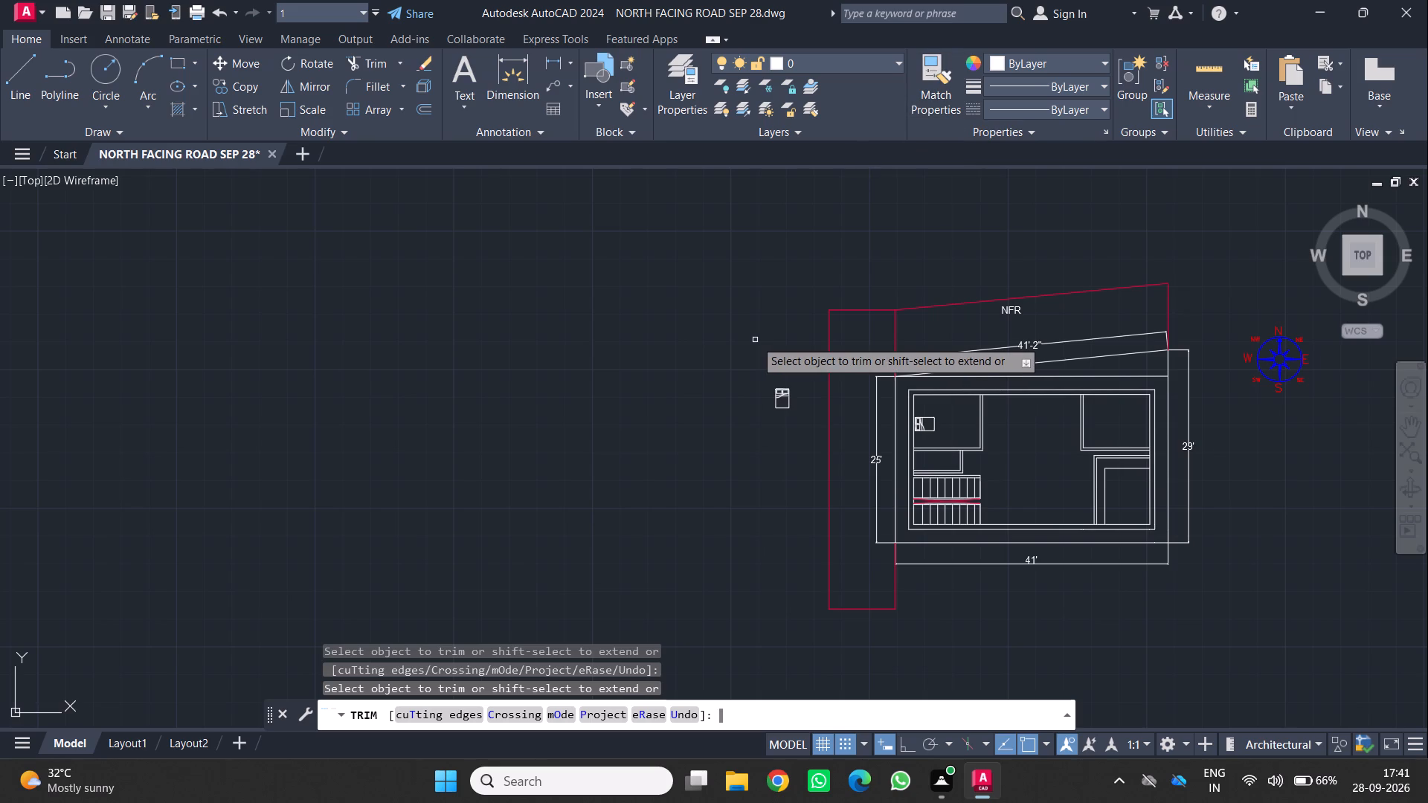
key("Escape")
Delete the two horizontal partition lines just north of the staircase.
middle_click_drag(724, 337, 326, 338)
scroll(628, 422, "up", 1)
middle_click_drag(582, 430, 649, 363)
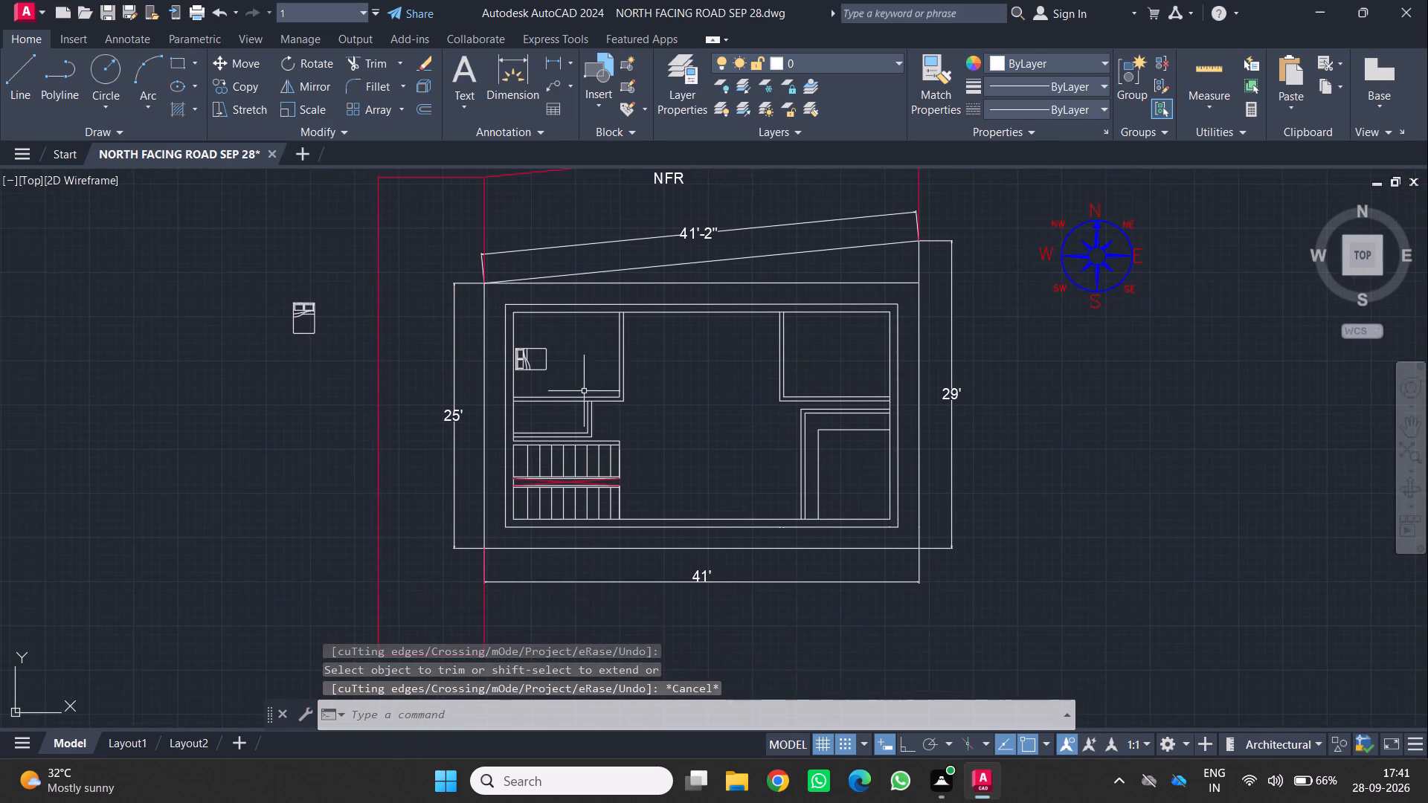
scroll(557, 400, "up", 1)
middle_click_drag(548, 407, 553, 356)
scroll(513, 383, "up", 2)
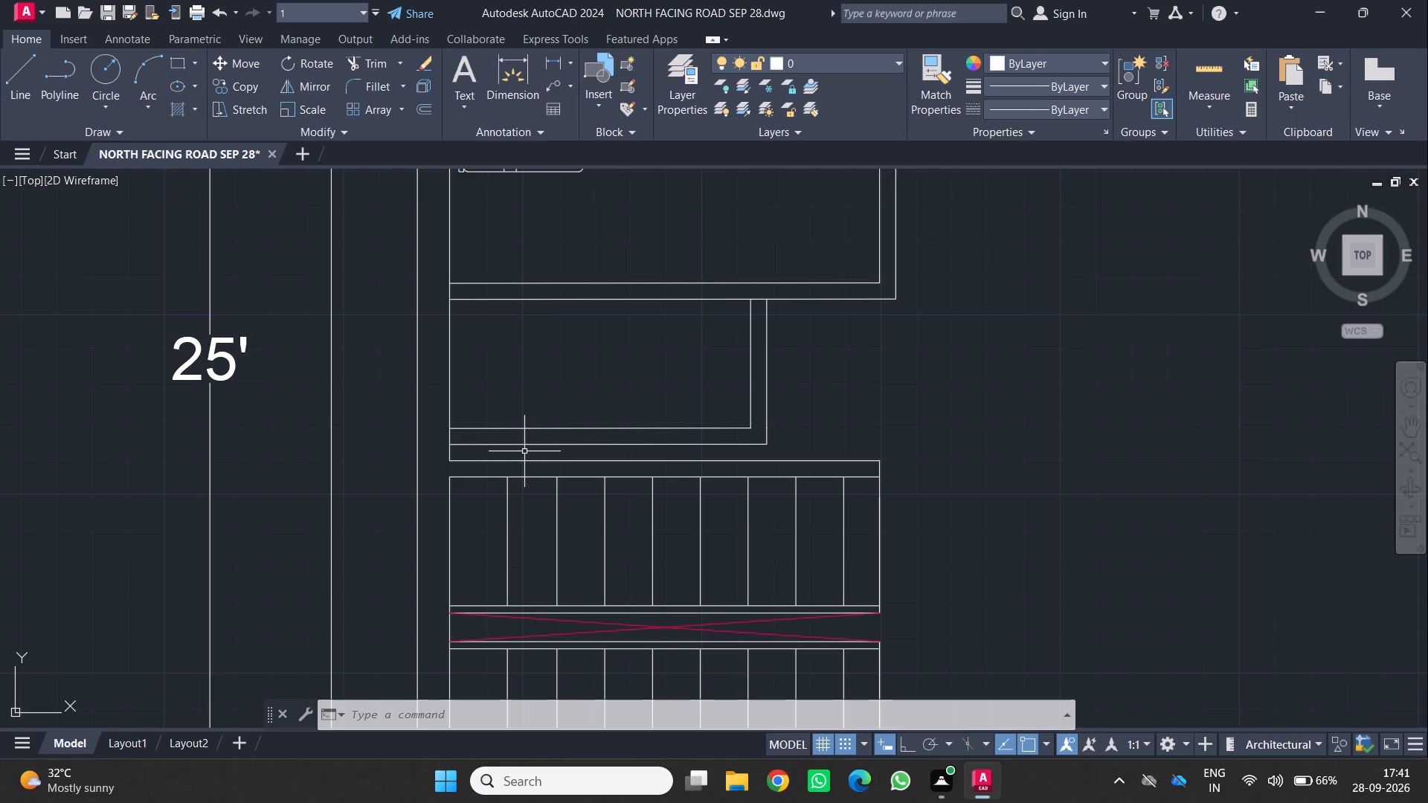
key("Escape")
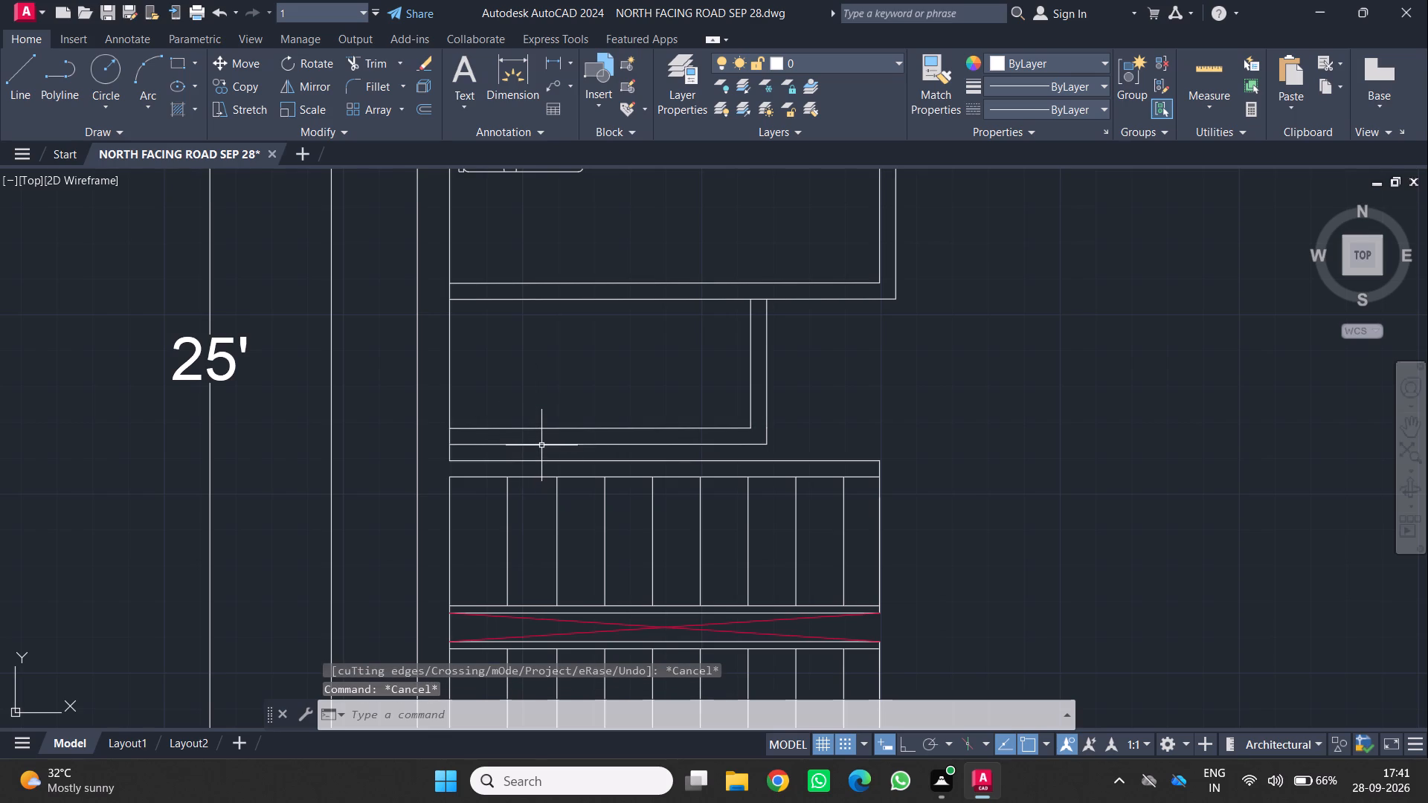
left_click(541, 445)
key("Delete")
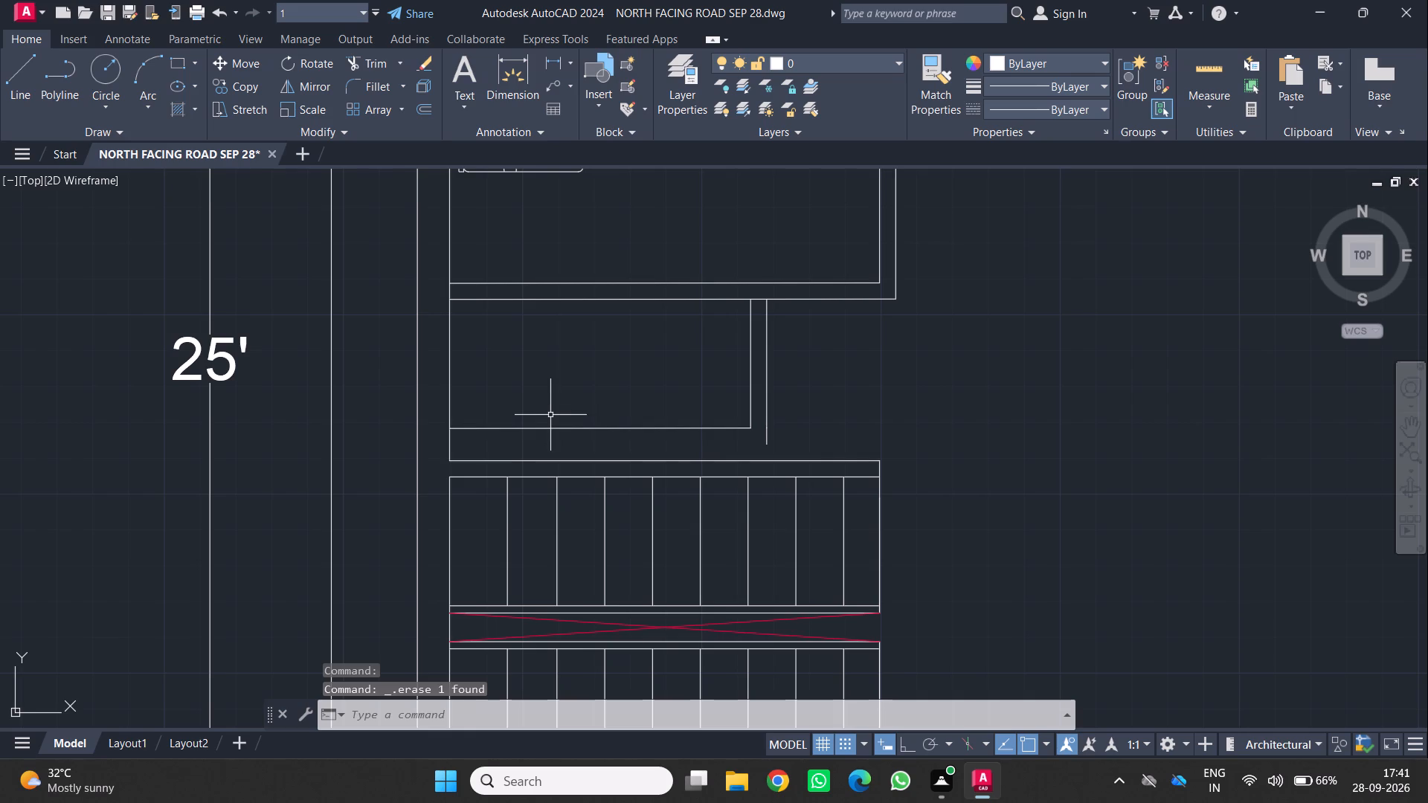
left_click(553, 429)
key("Delete")
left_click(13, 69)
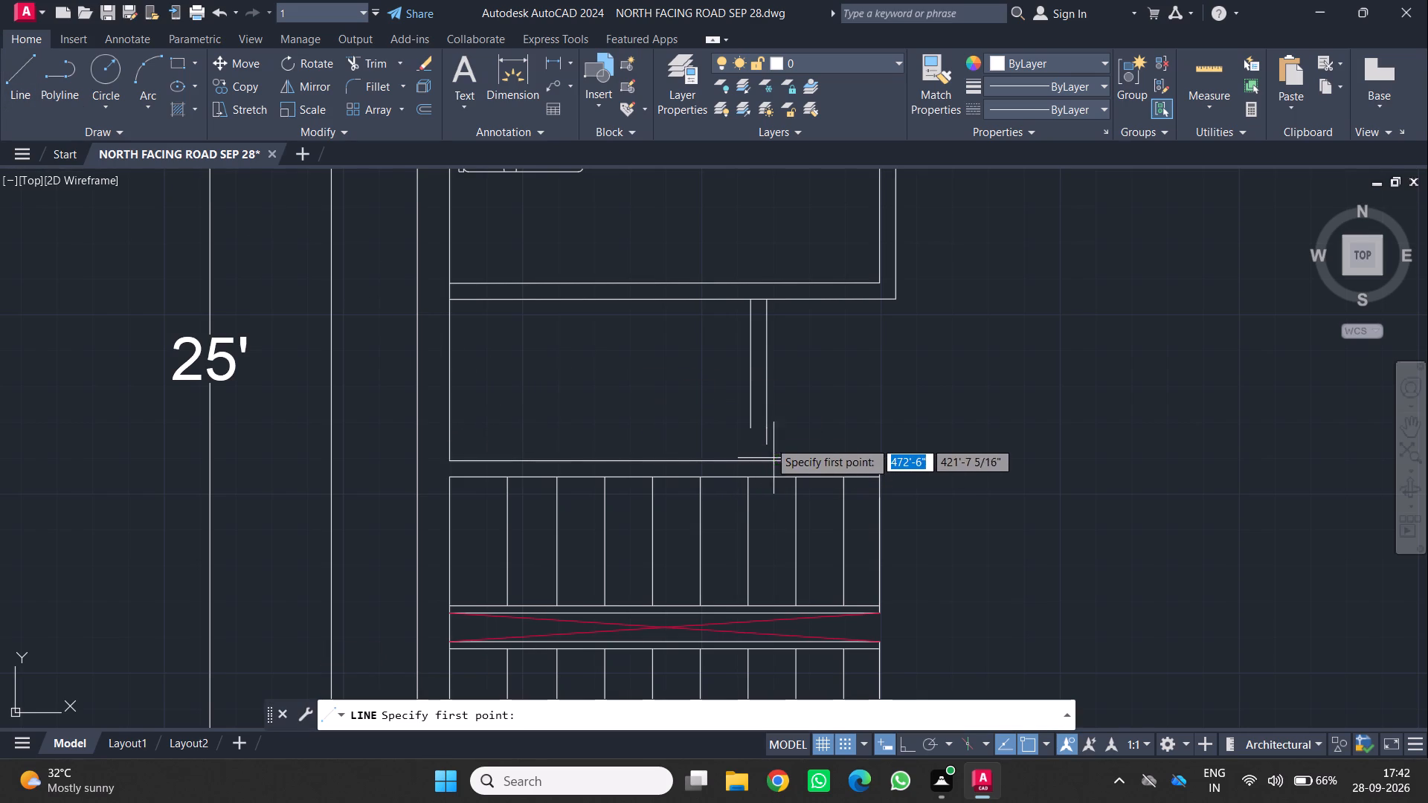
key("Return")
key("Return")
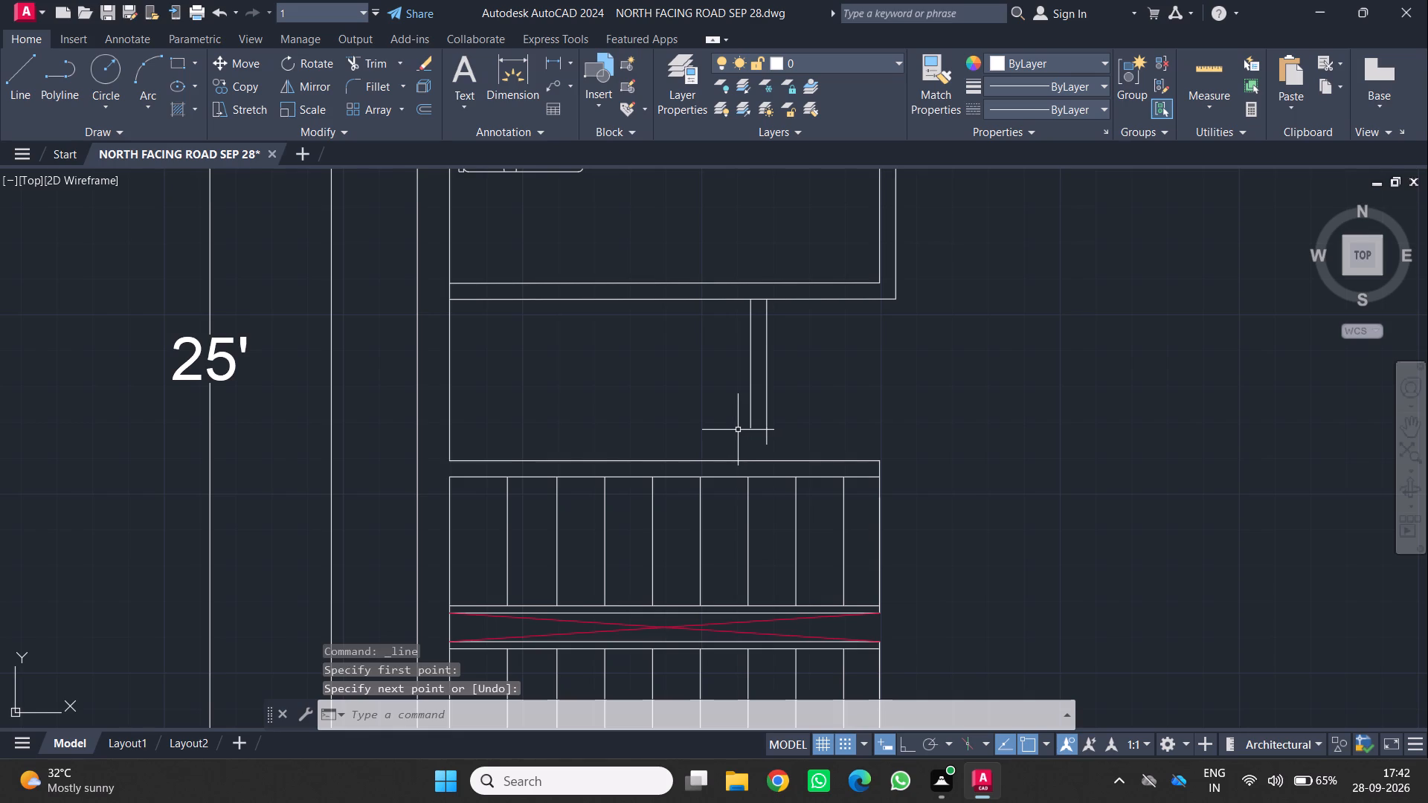
Extend both vertical partition lines south to the north wall line of the staircase.
key("e")
key("x")
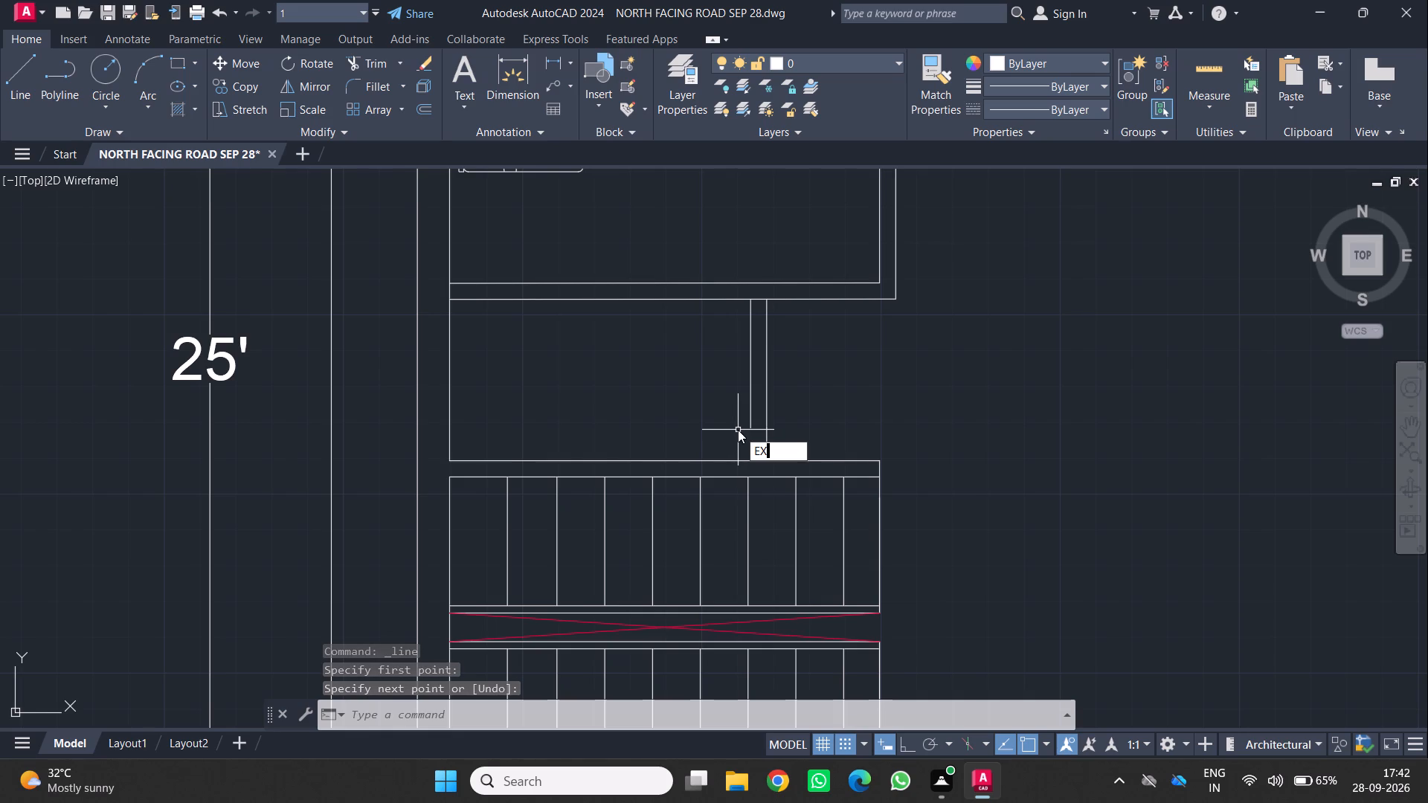
key("End")
key("space")
key("End")
key("End")
key("End")
key("End")
key("End")
key("End")
key("End")
key("End")
key("End")
key("End")
key("End")
key("End")
key("End")
key("End")
key("End")
key("End")
key("End")
key("End")
key("End")
key("End")
key("Return")
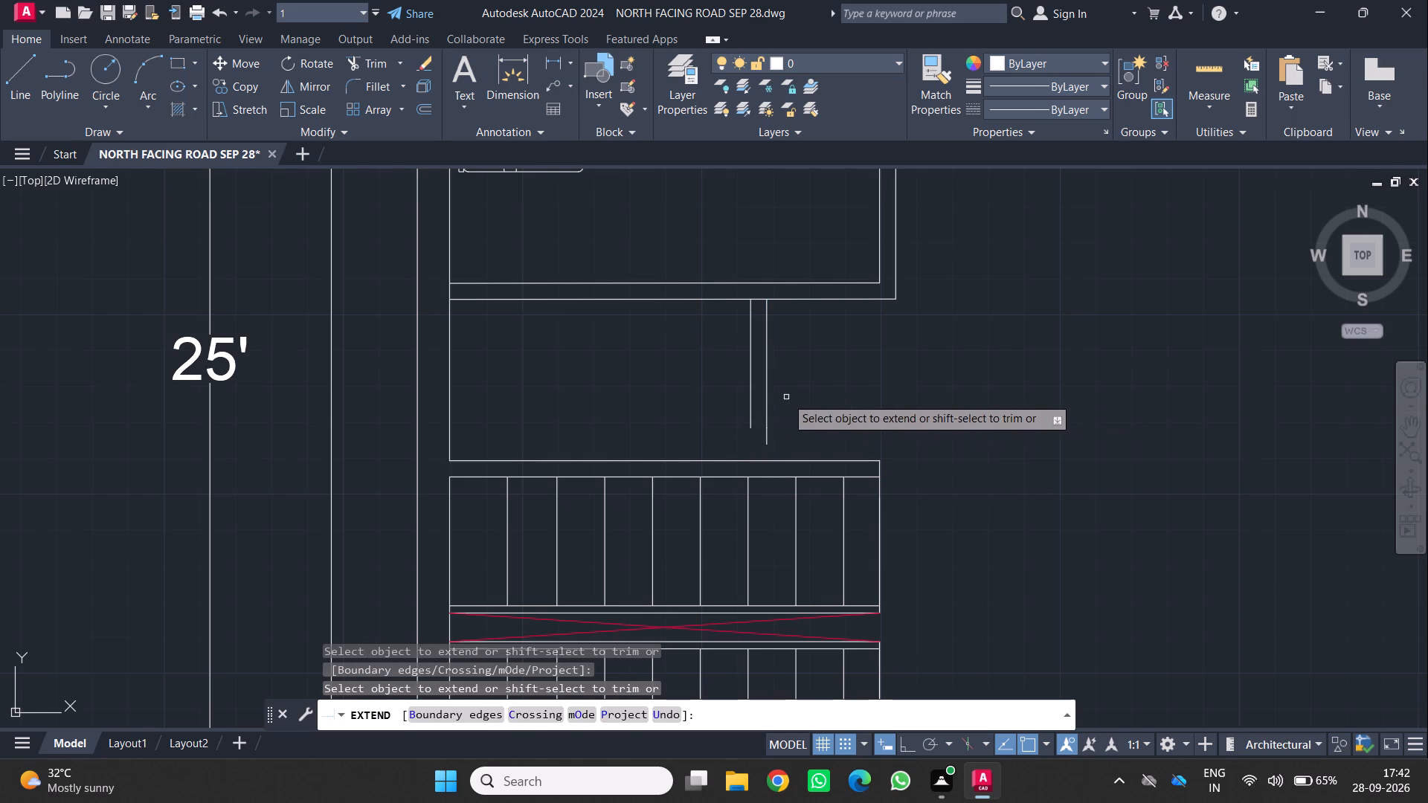
left_click_drag(779, 381, 491, 358)
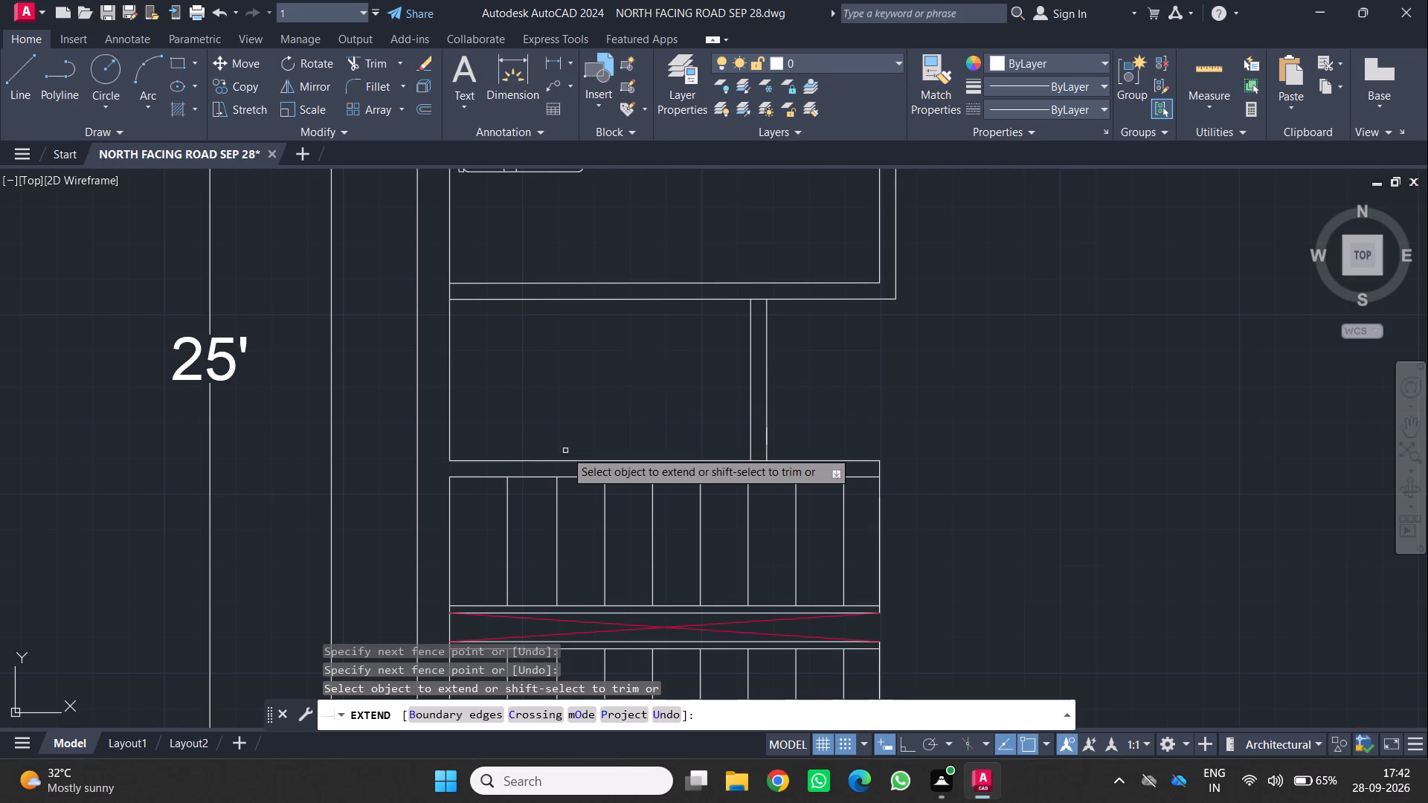
key("Escape")
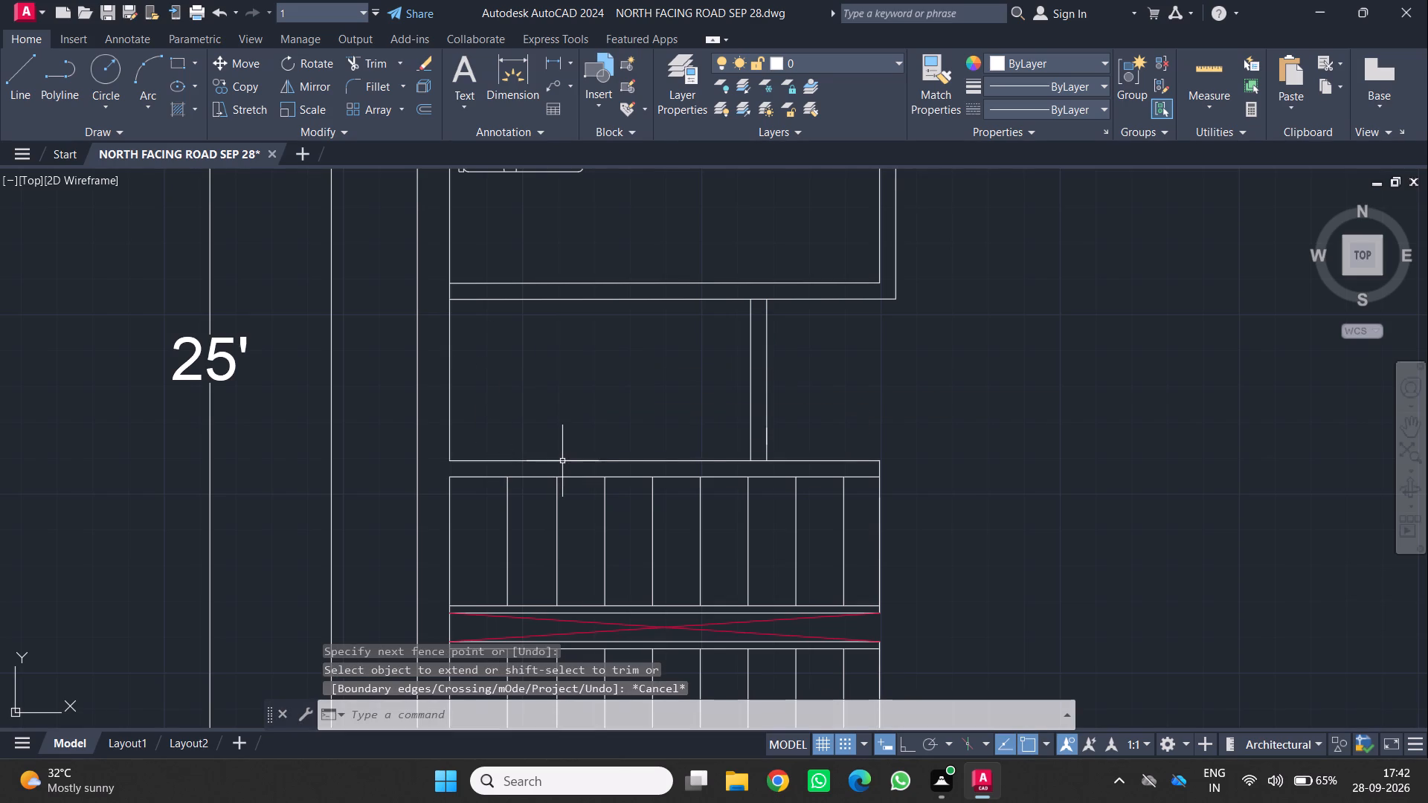
Offset the north wall line of the staircase 4.5 inches south, toward the treads.
left_click(562, 461)
key("o")
key("Return")
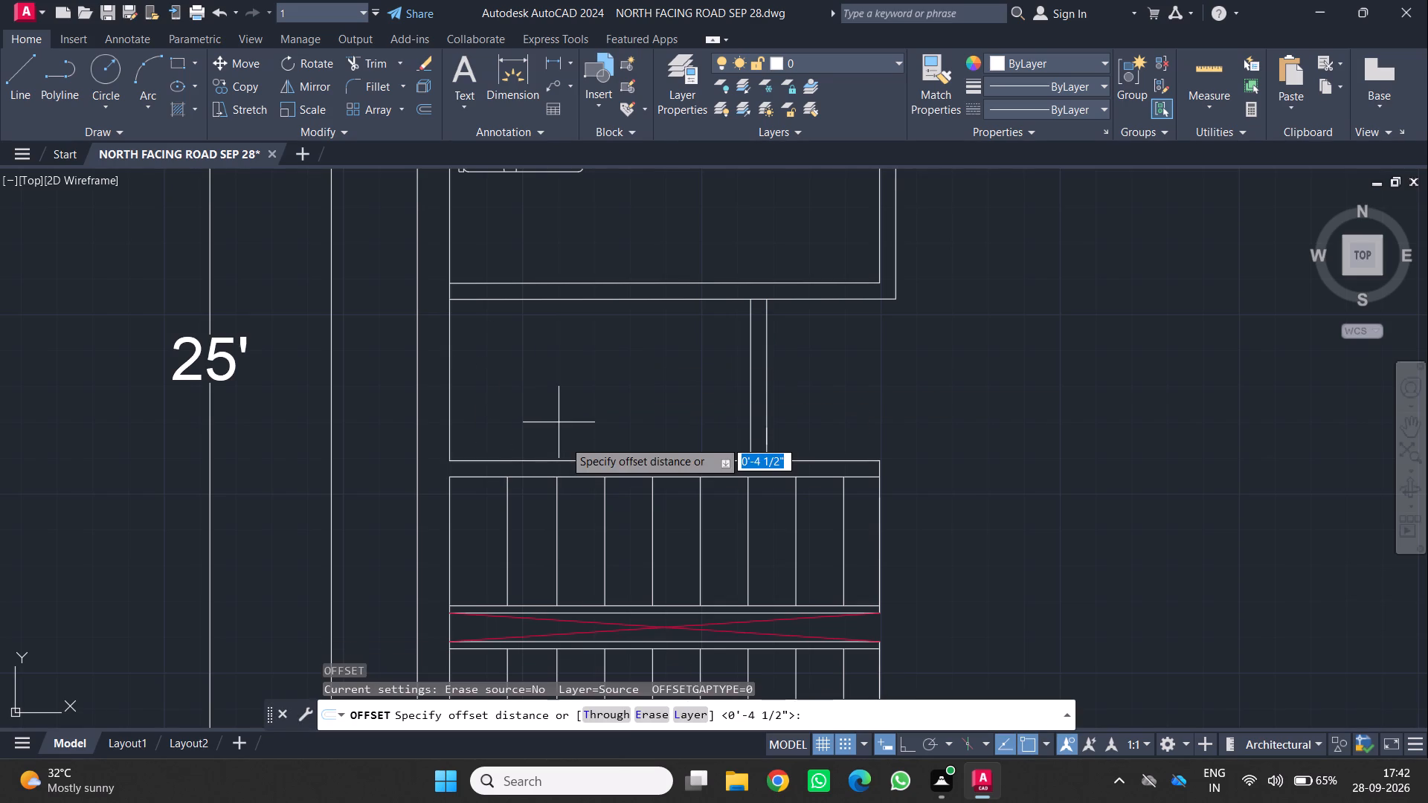
type("4.5")
key("Return")
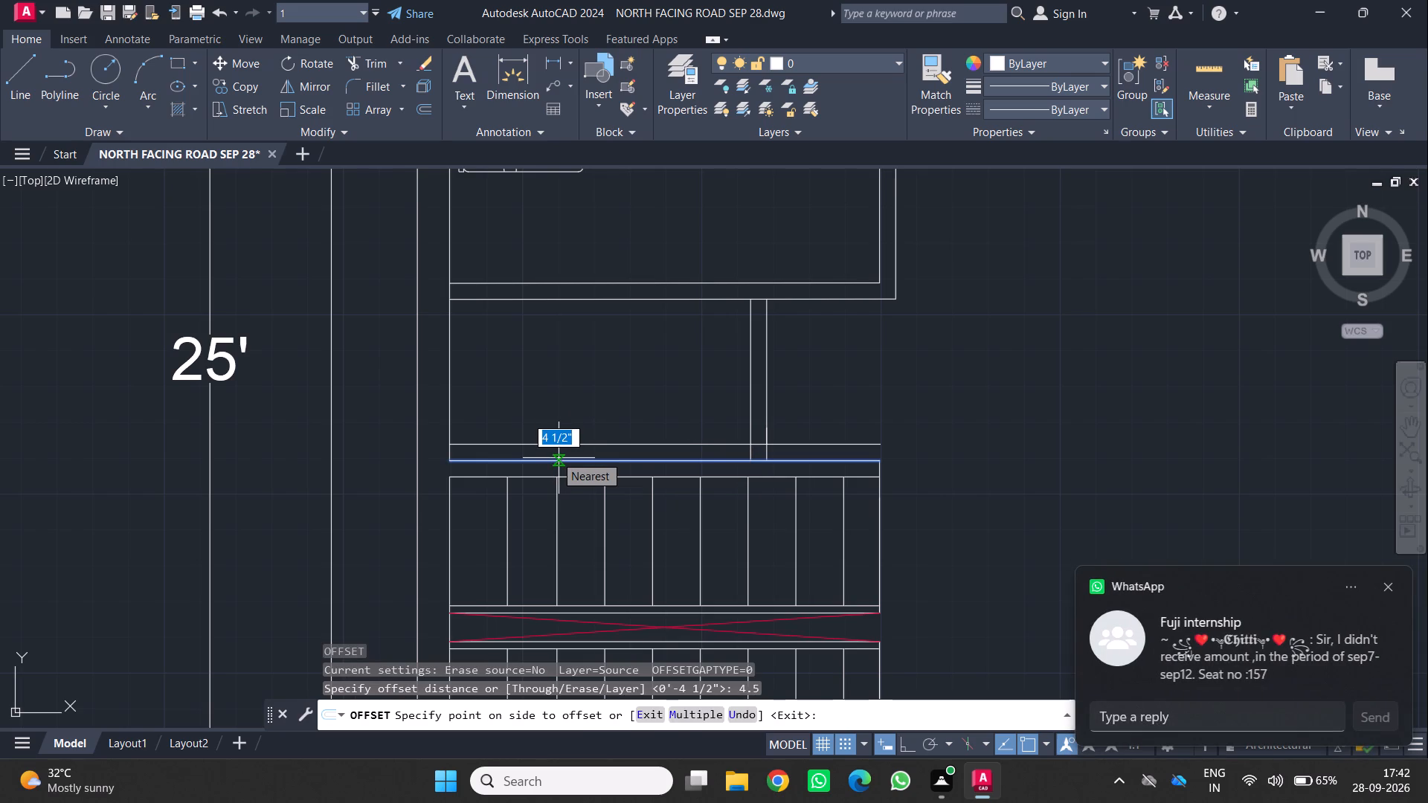
left_click(575, 509)
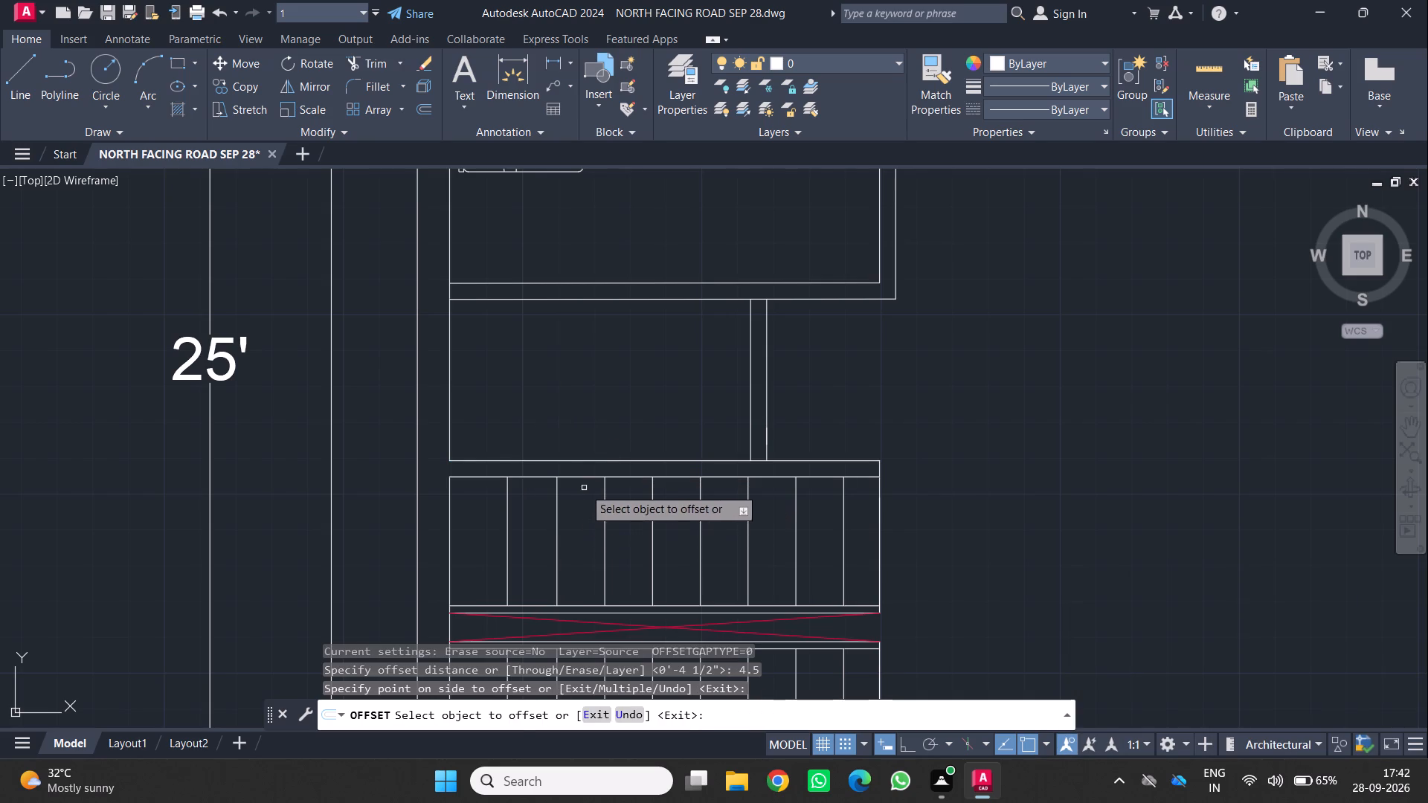
left_click_drag(801, 444, 785, 444)
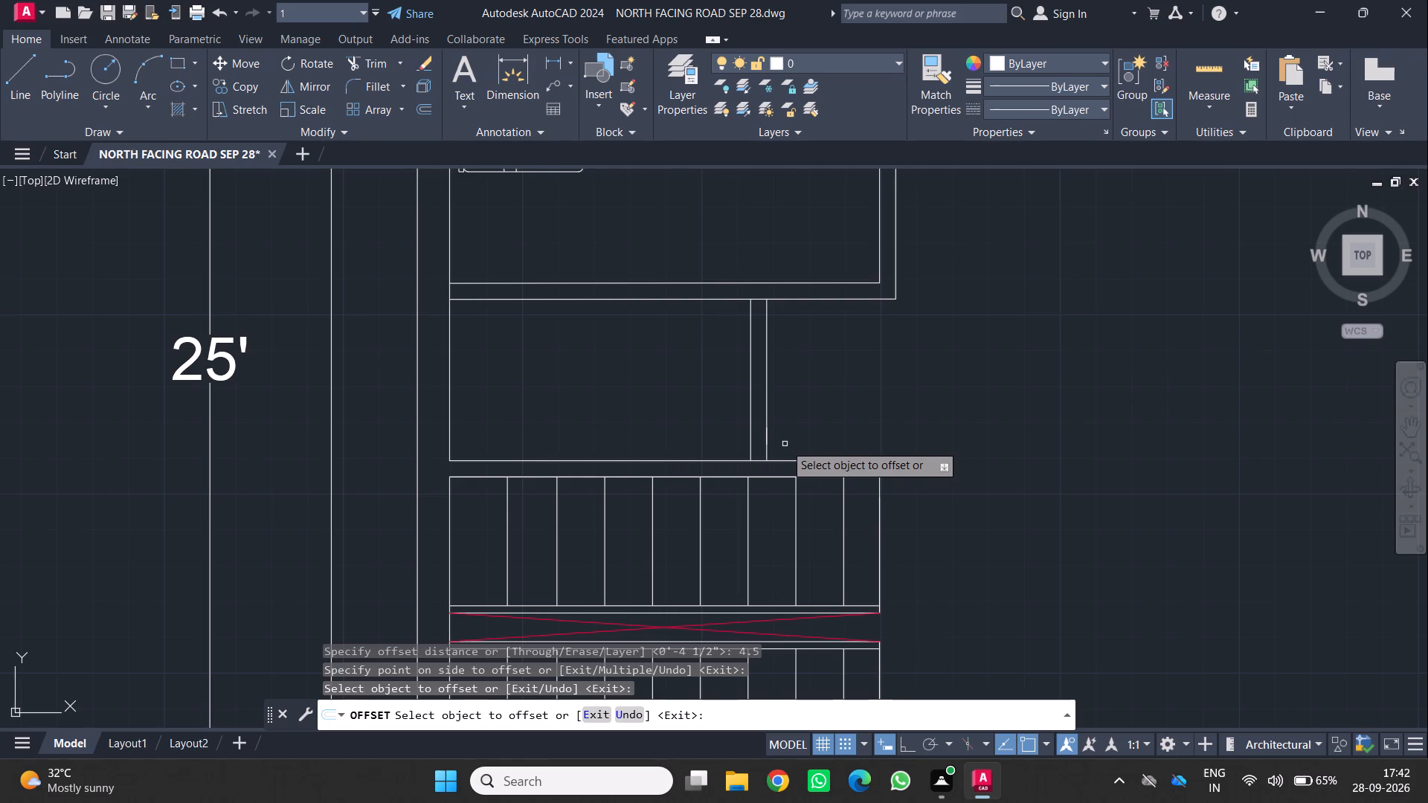
left_click_drag(785, 444, 784, 444)
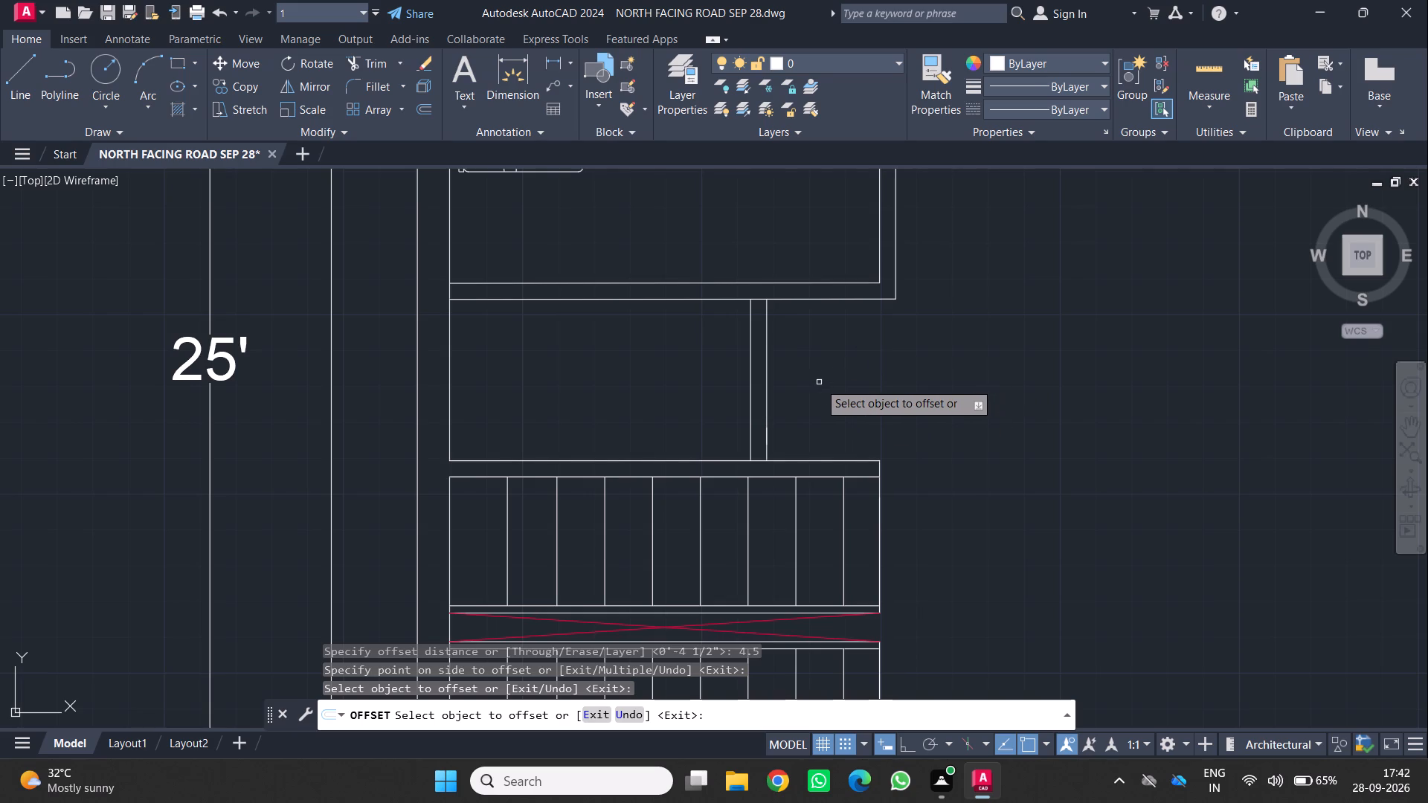
Examine the floor plan around the northwest bedroom, the small room and the staircase.
scroll(811, 381, "down", 2)
middle_click_drag(800, 381, 741, 381)
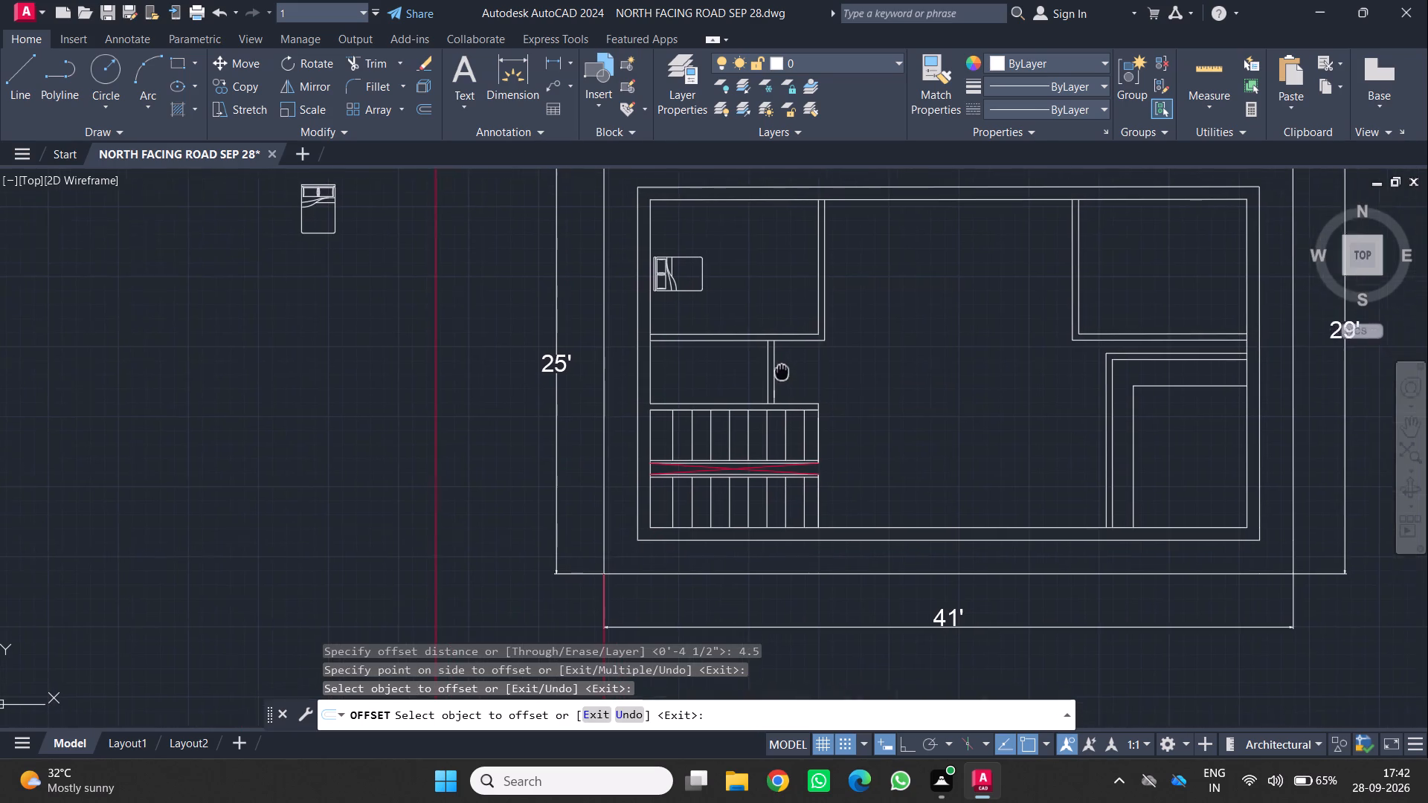
middle_click_drag(741, 381, 716, 387)
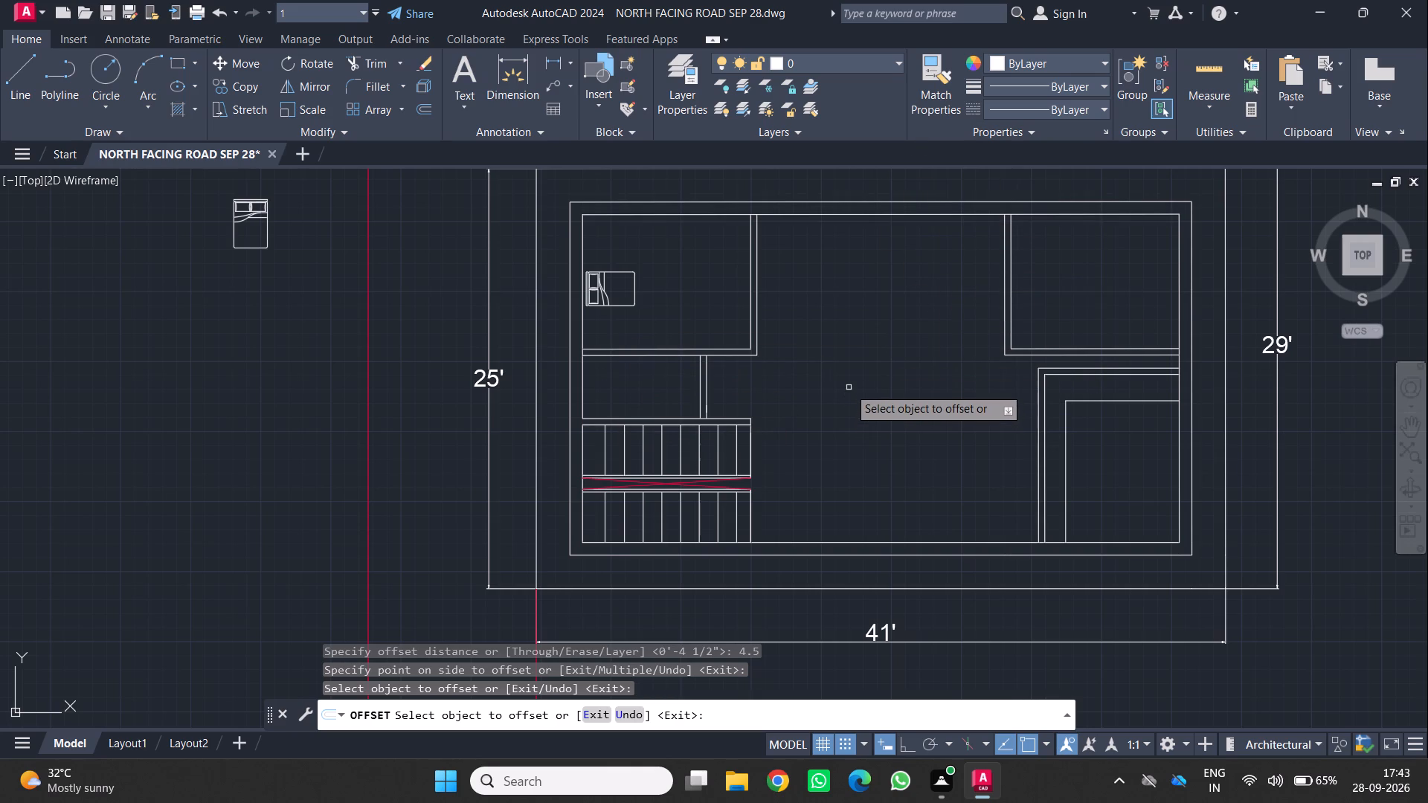
middle_click_drag(882, 347, 727, 419)
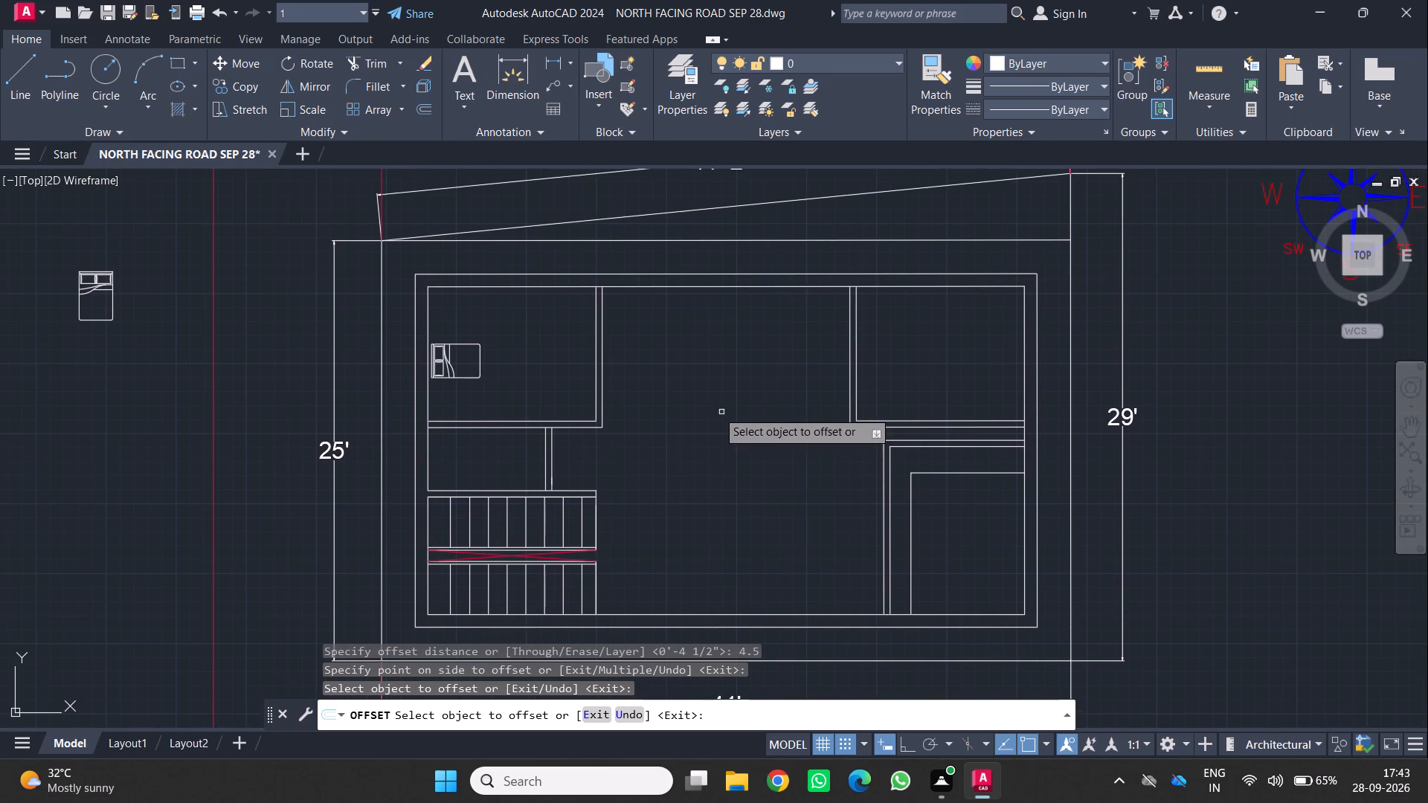
scroll(645, 450, "up", 1)
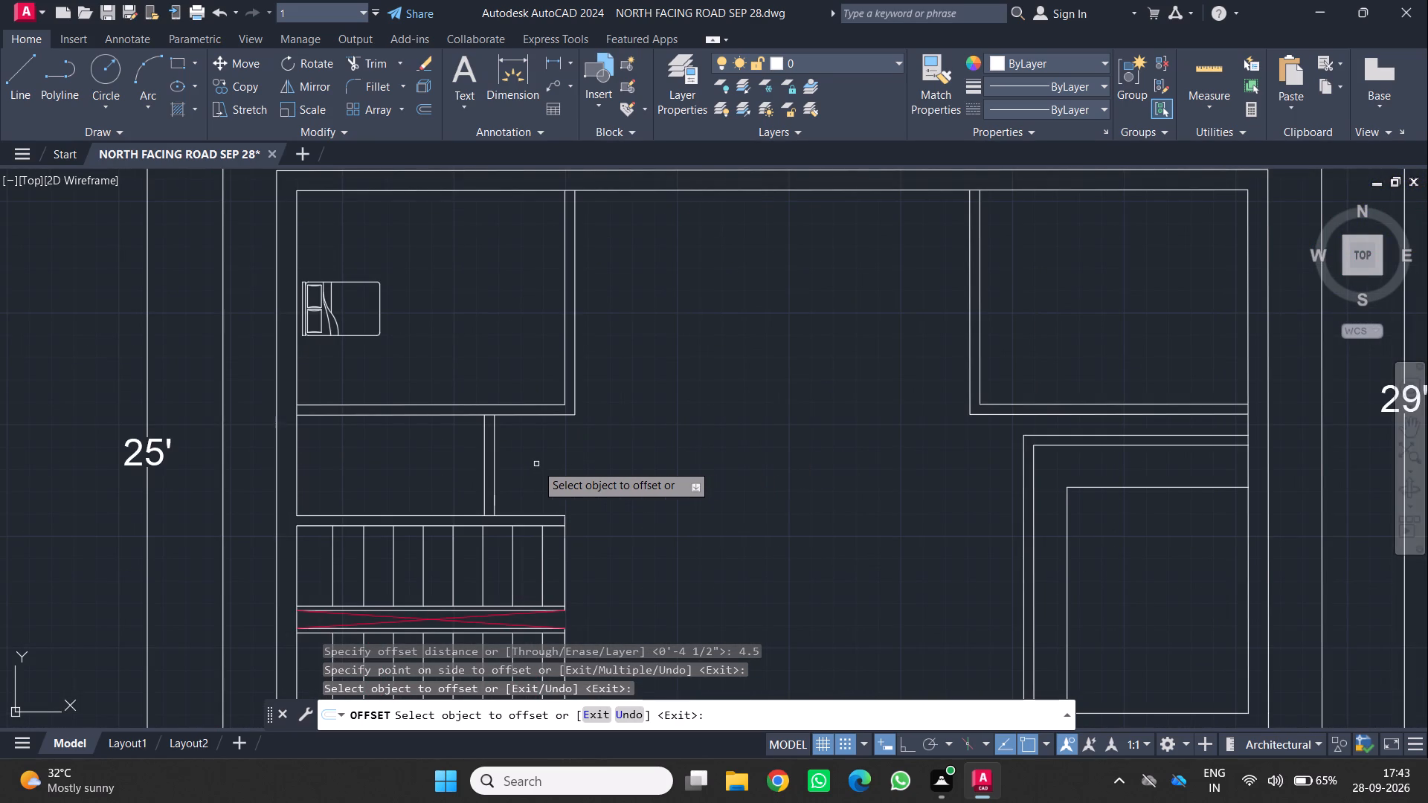
scroll(708, 398, "down", 1)
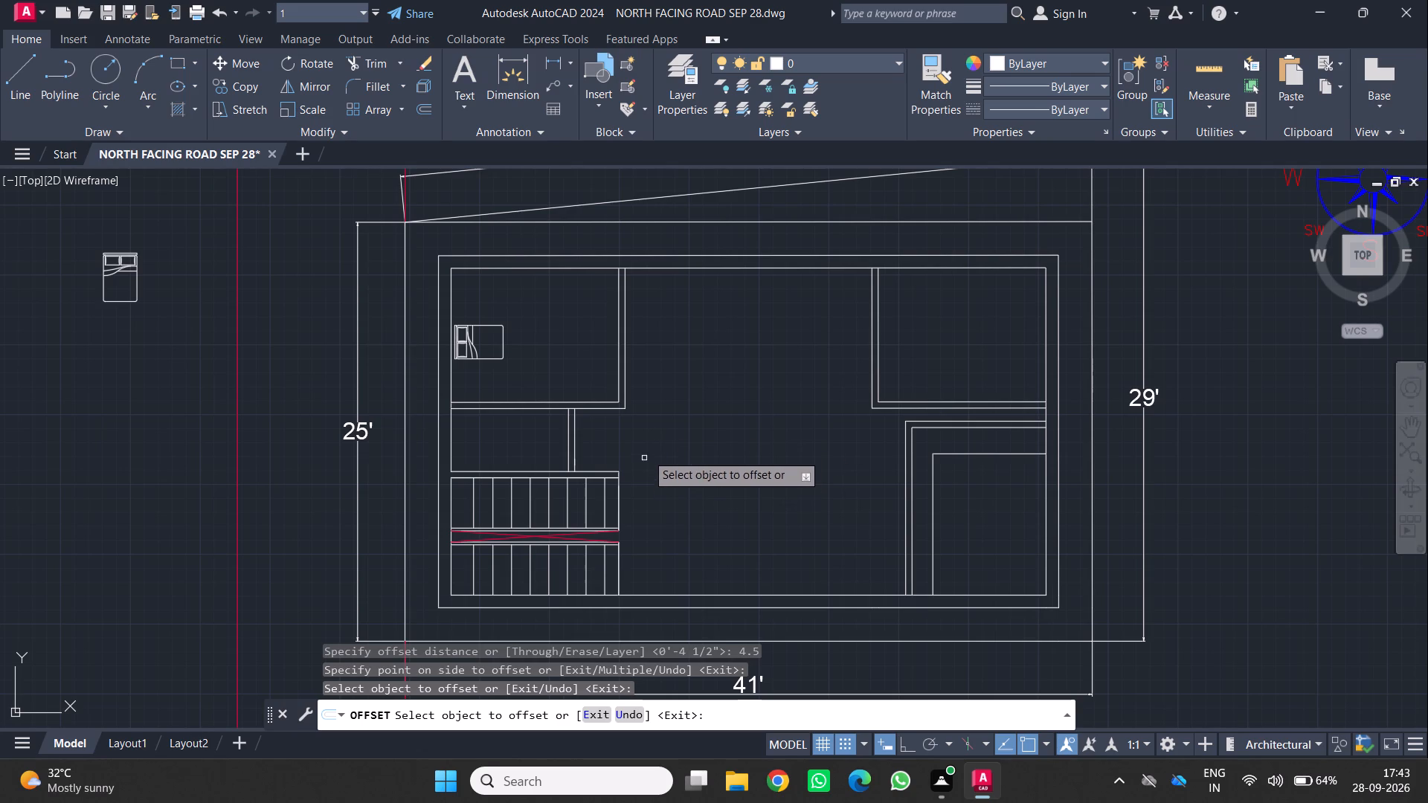
middle_click_drag(669, 393, 841, 417)
scroll(702, 378, "up", 2)
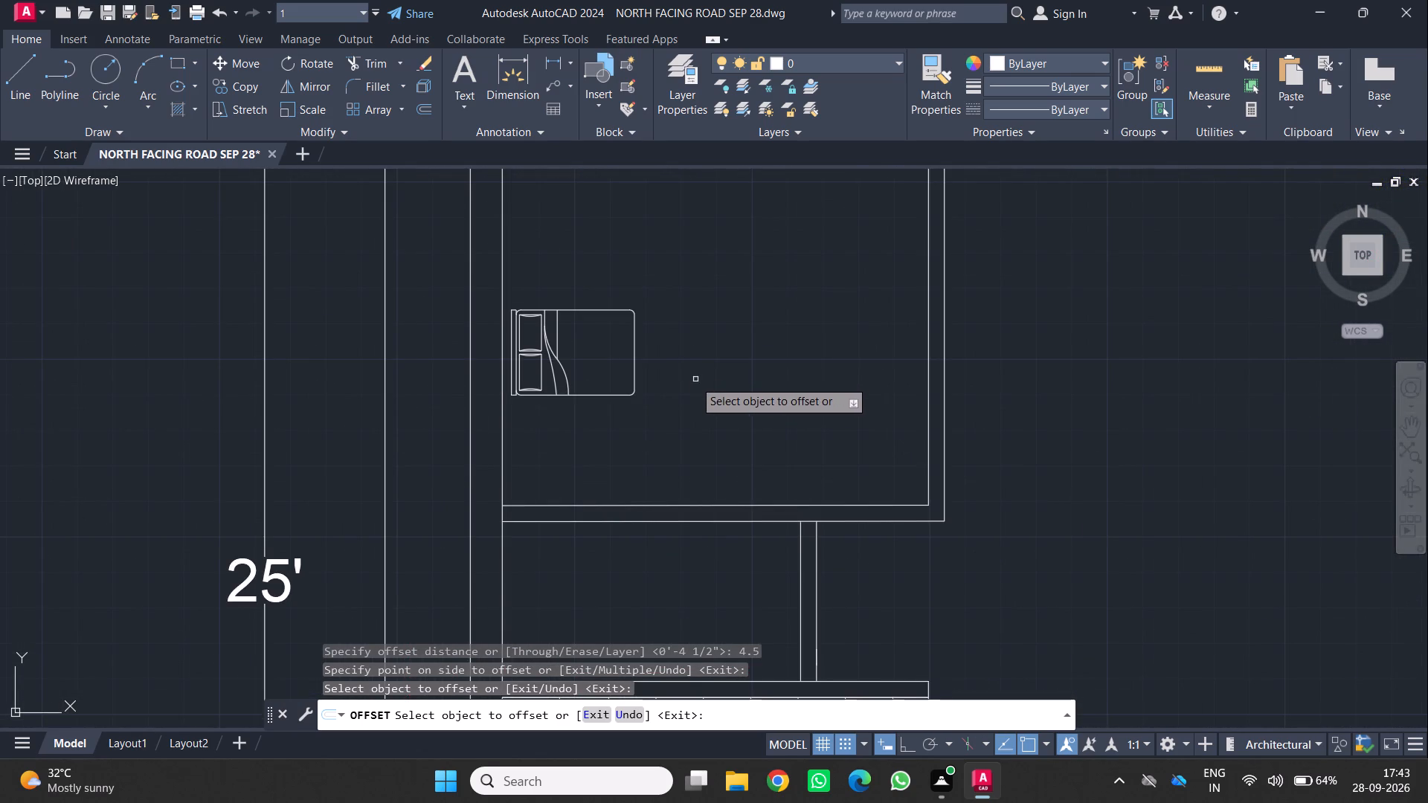
key("Escape")
Delete the small bed block placed against the west wall of the northwest bedroom.
left_click(538, 292)
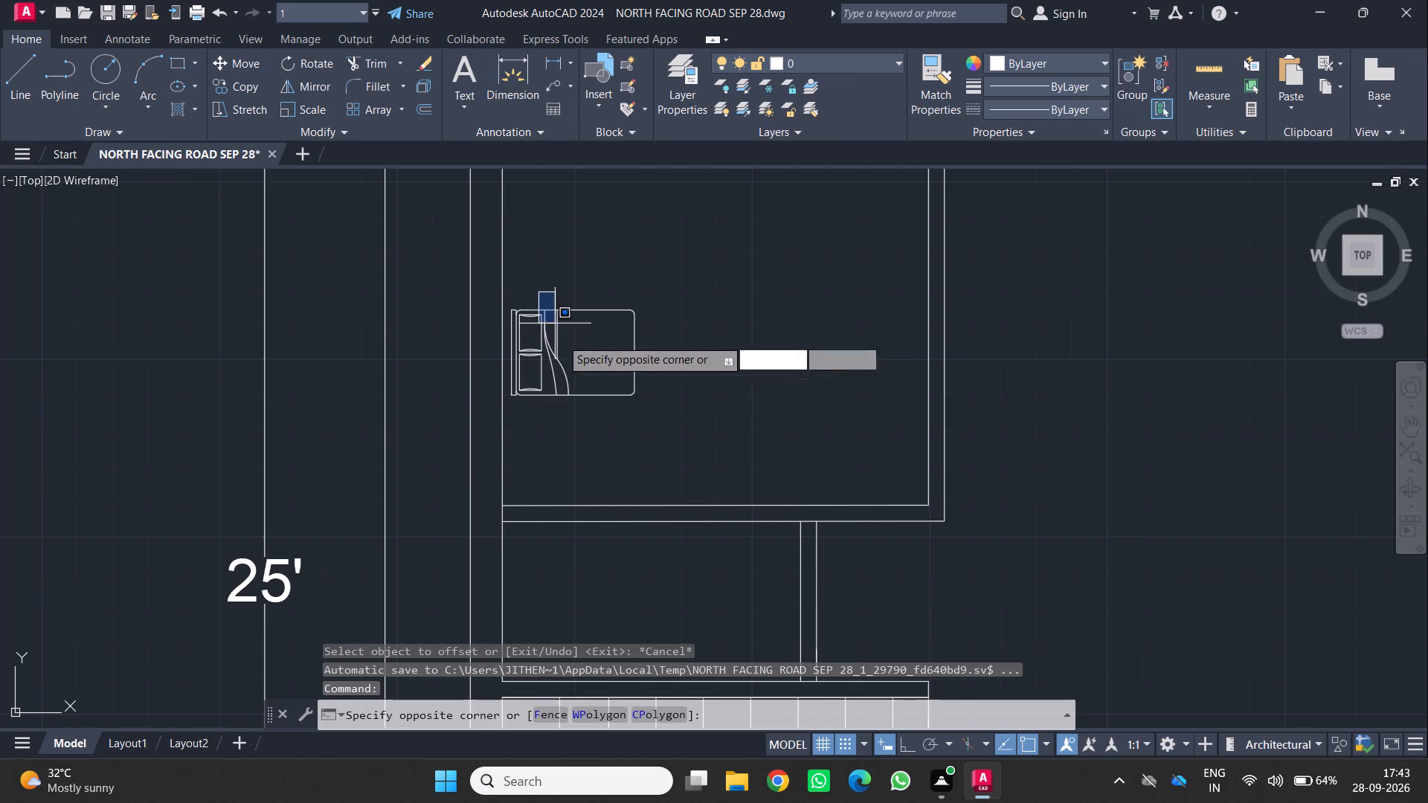
left_click(643, 405)
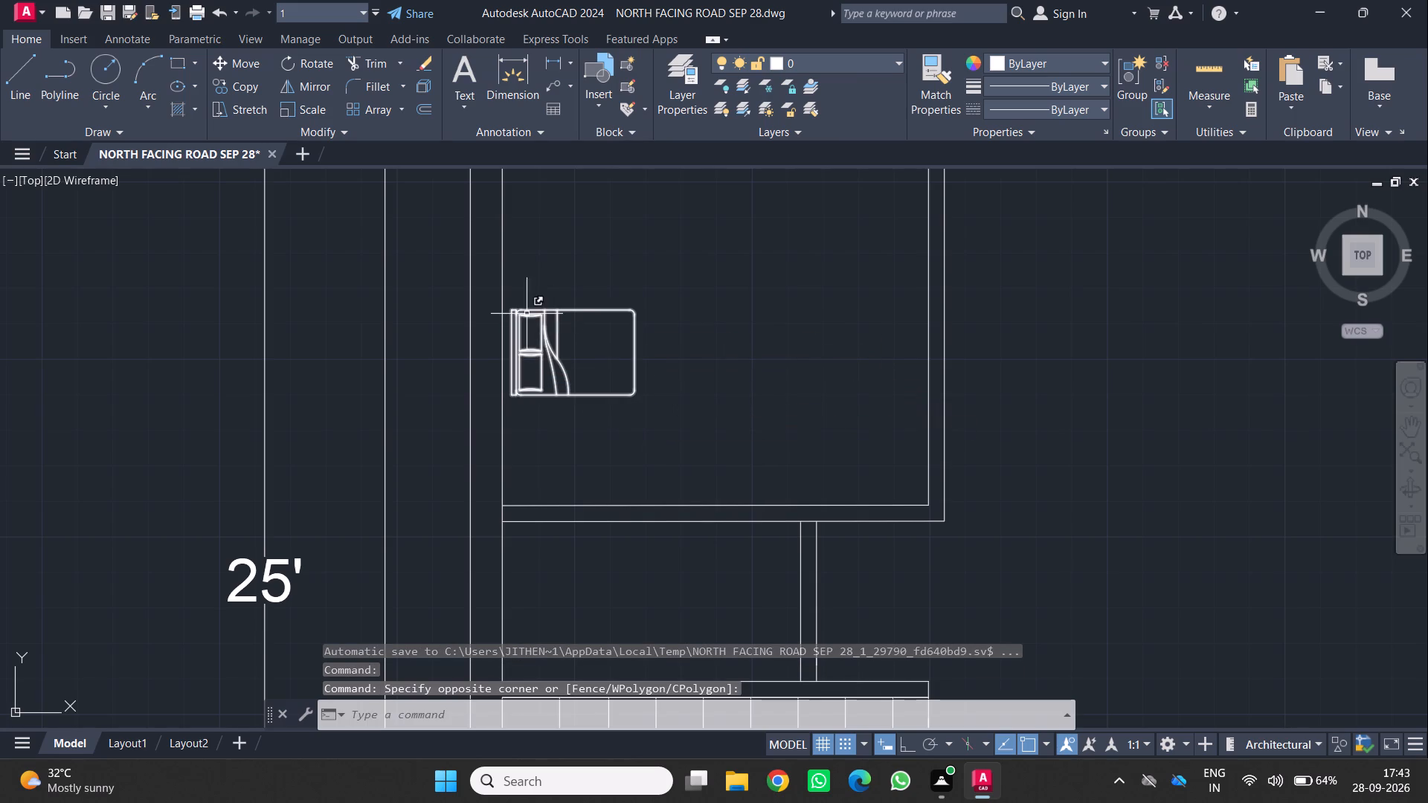
left_click(508, 298)
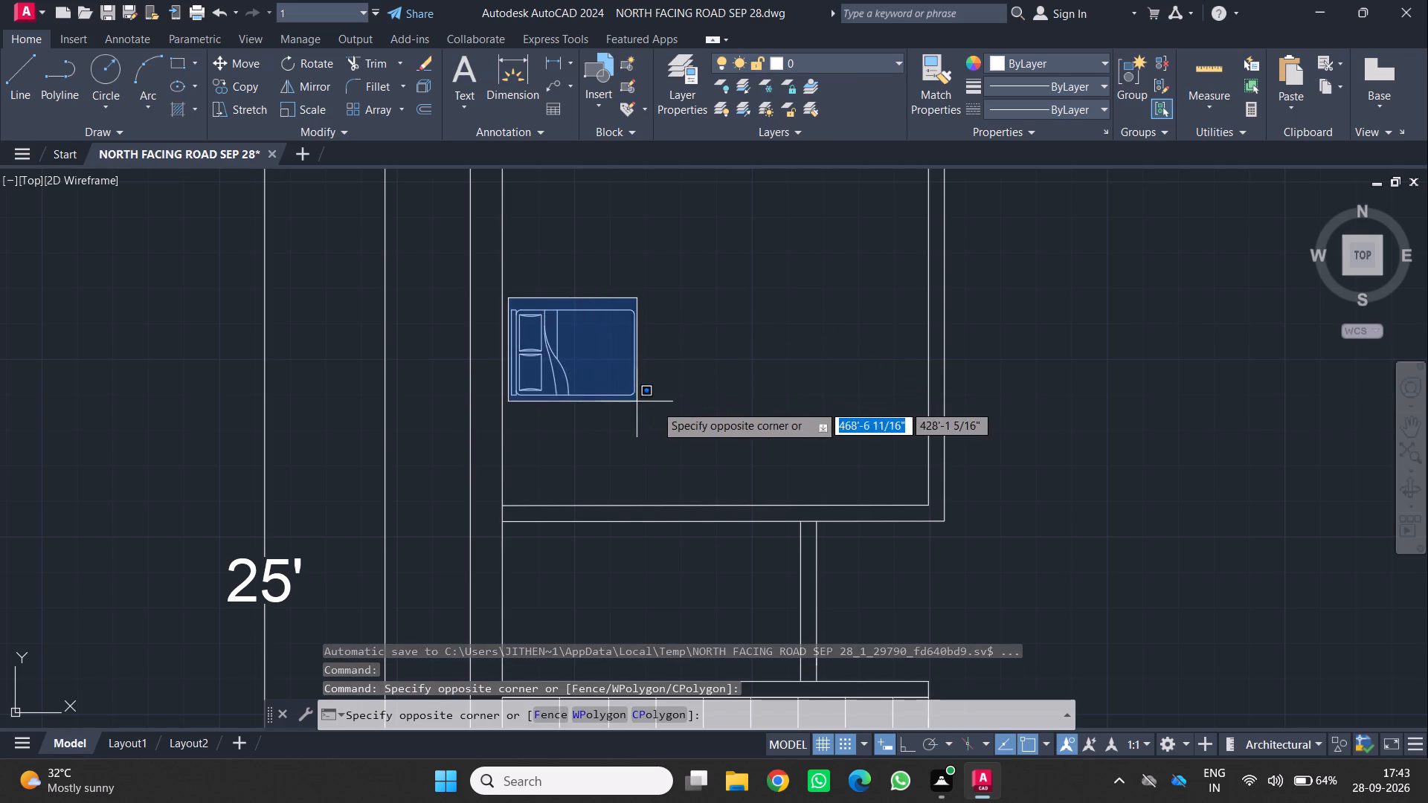
left_click(659, 407)
key("Delete")
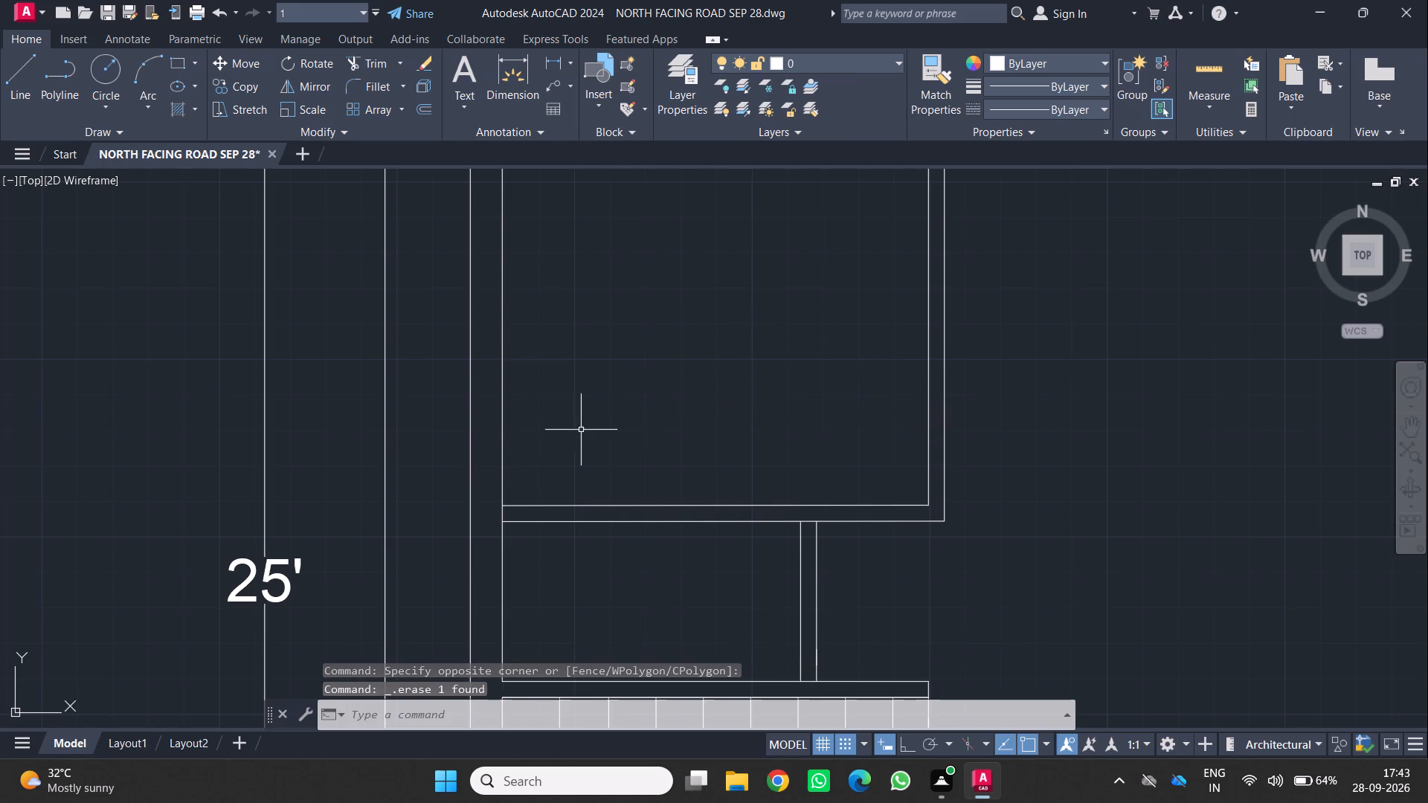
Scale up the spare bed block west of the plan to a little over three times its size.
scroll(556, 434, "down", 2)
middle_click_drag(532, 430, 649, 396)
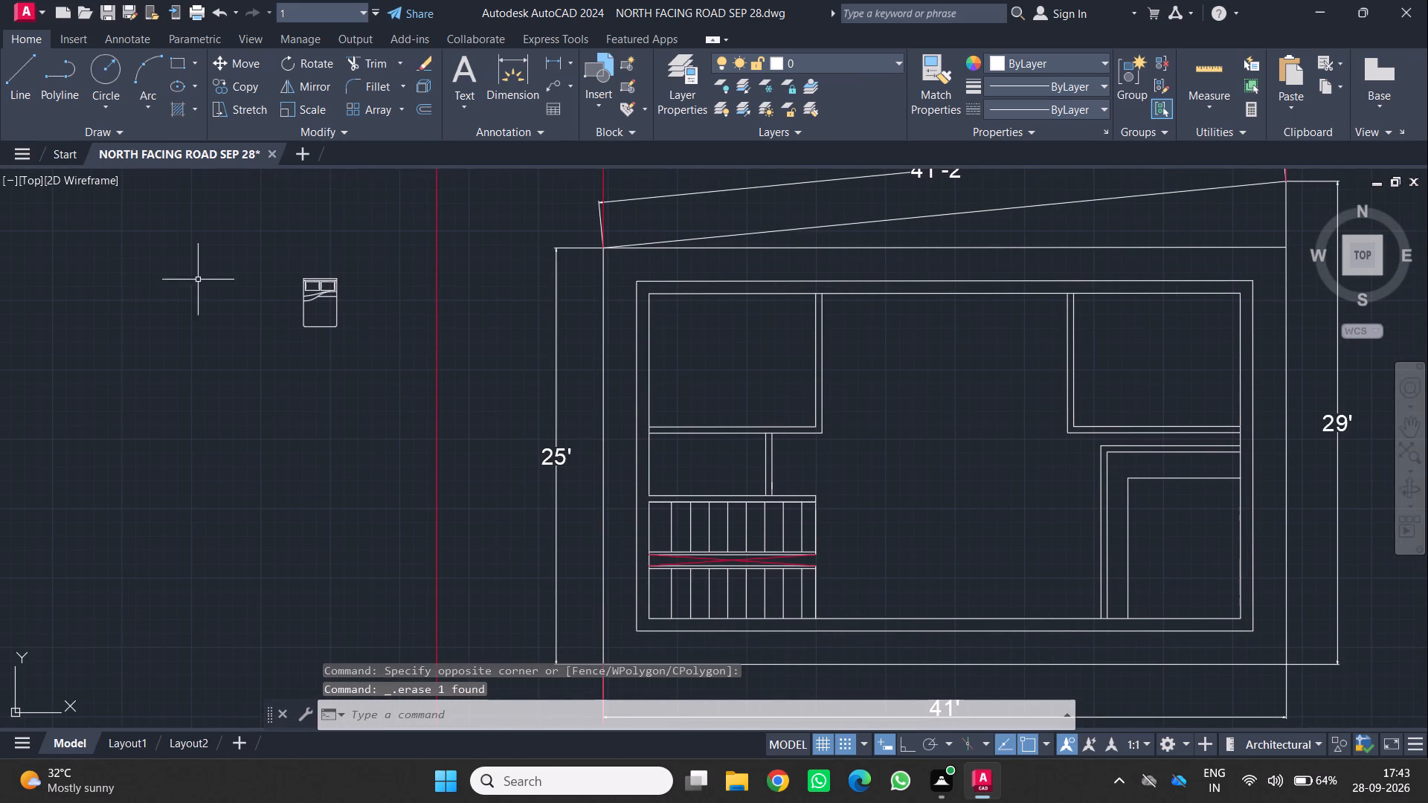
left_click_drag(268, 253, 270, 265)
left_click(366, 373)
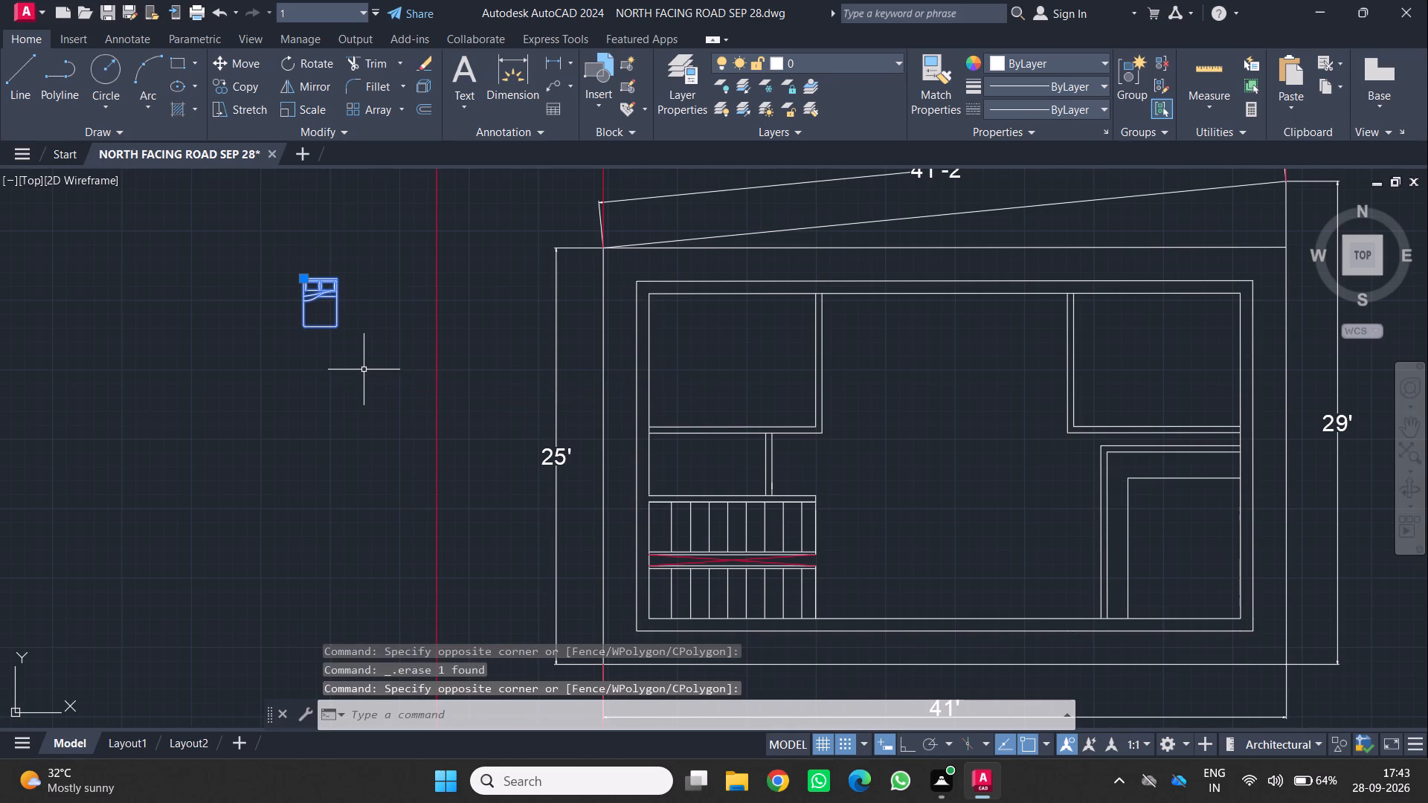
type("SC")
key("Return")
left_click(349, 335)
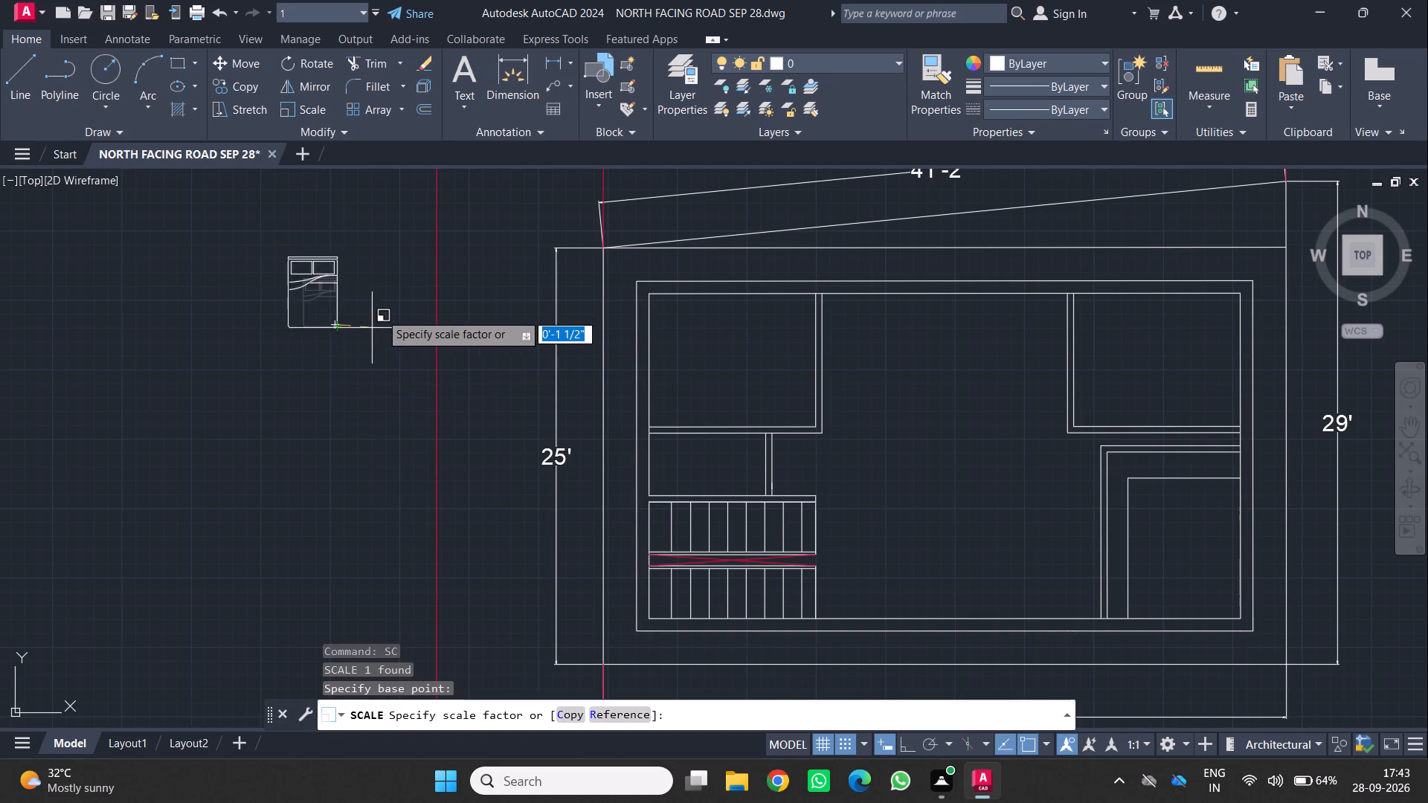
scroll(399, 279, "up", 1)
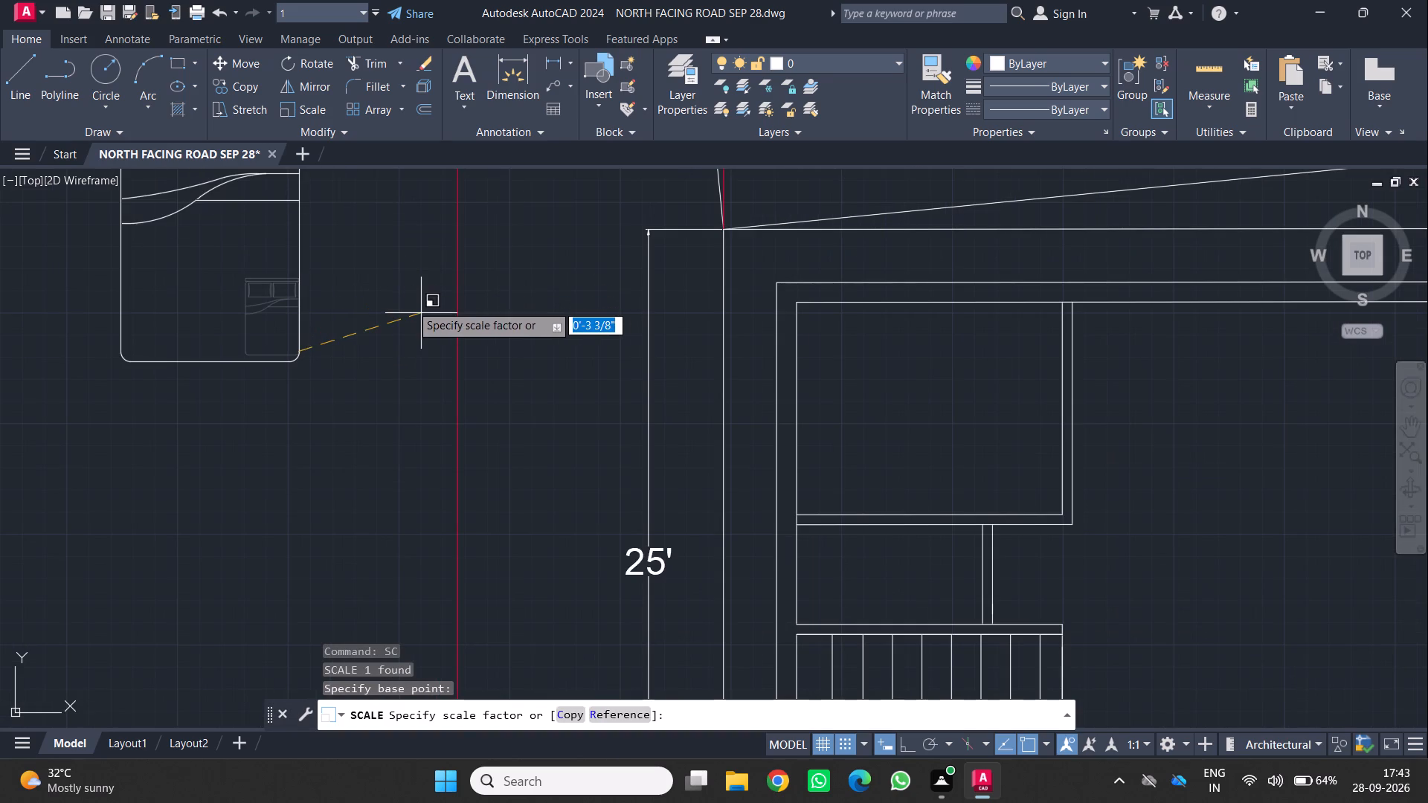
left_click(411, 304)
Rotate the enlarged bed 270° about its headboard's northwest corner, with grid snap off and ortho on.
scroll(325, 321, "down", 3)
middle_click_drag(300, 338, 448, 344)
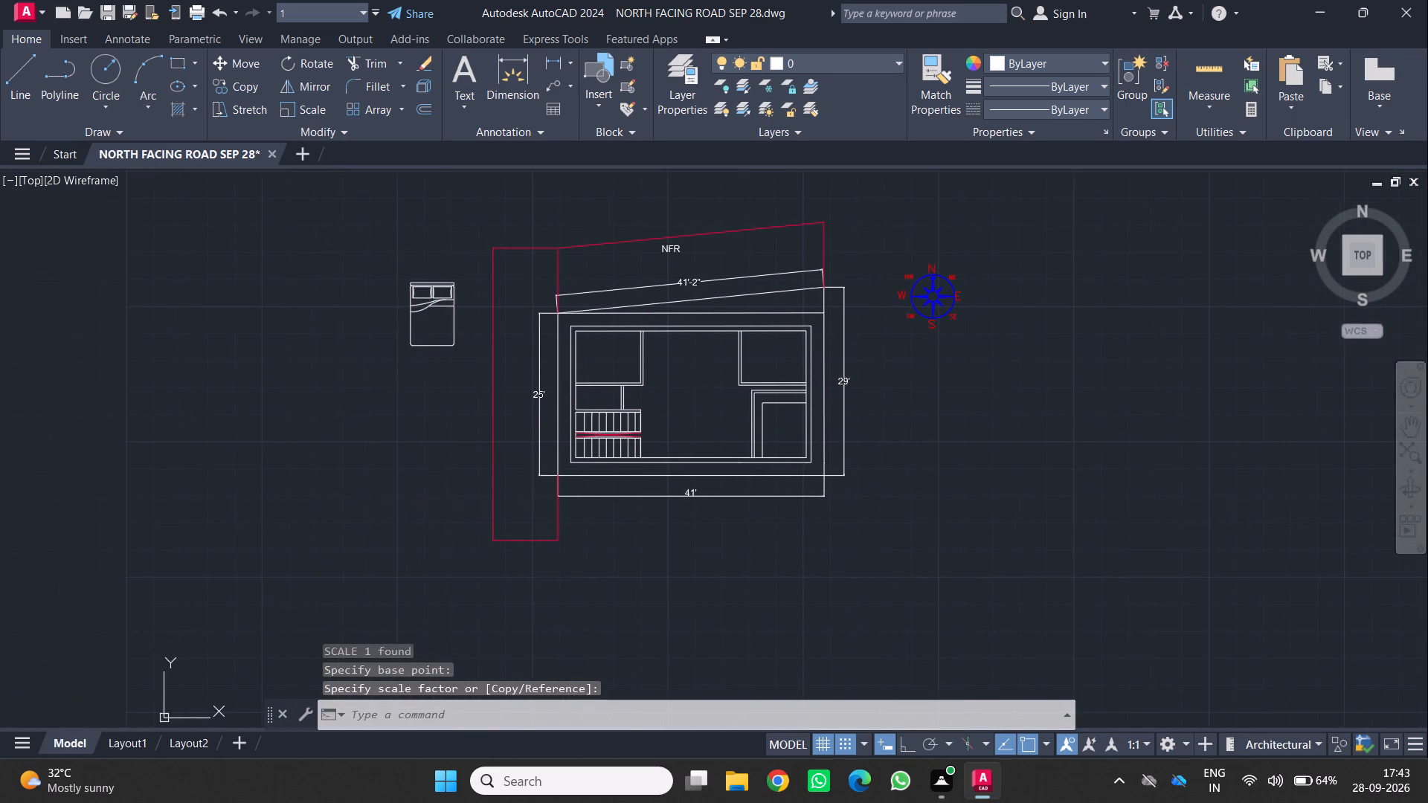
left_click(379, 245)
left_click(463, 357)
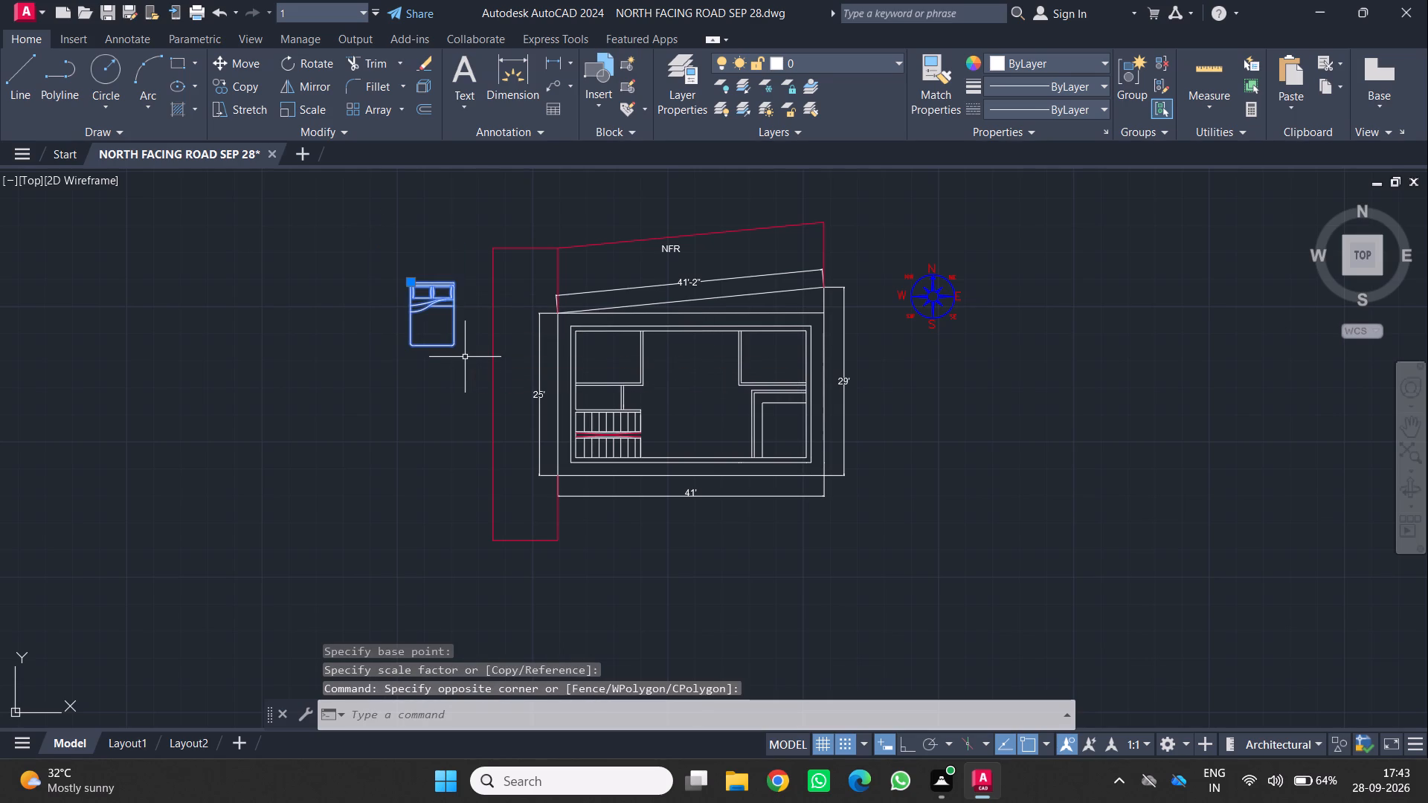
key("r")
key("o")
key("Return")
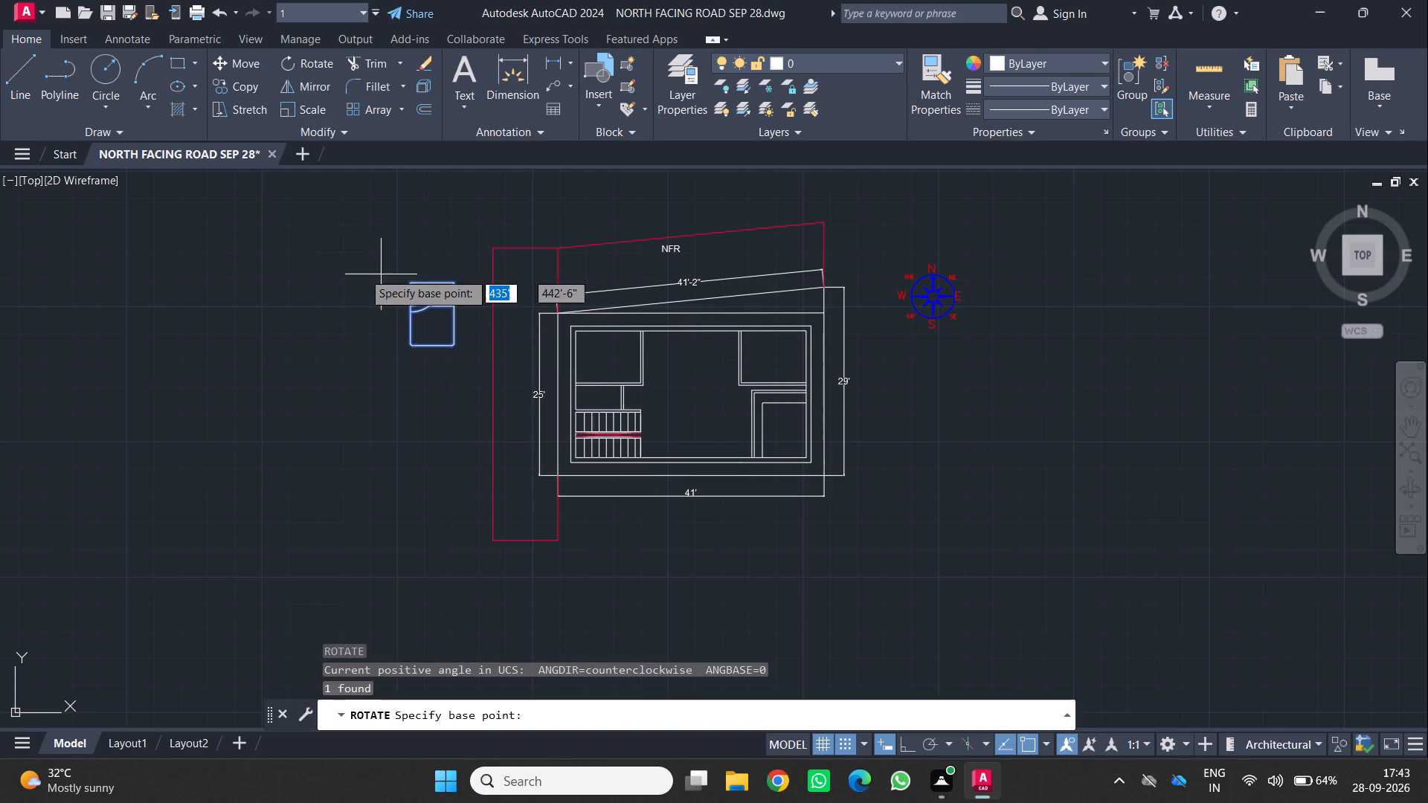
scroll(346, 271, "up", 4)
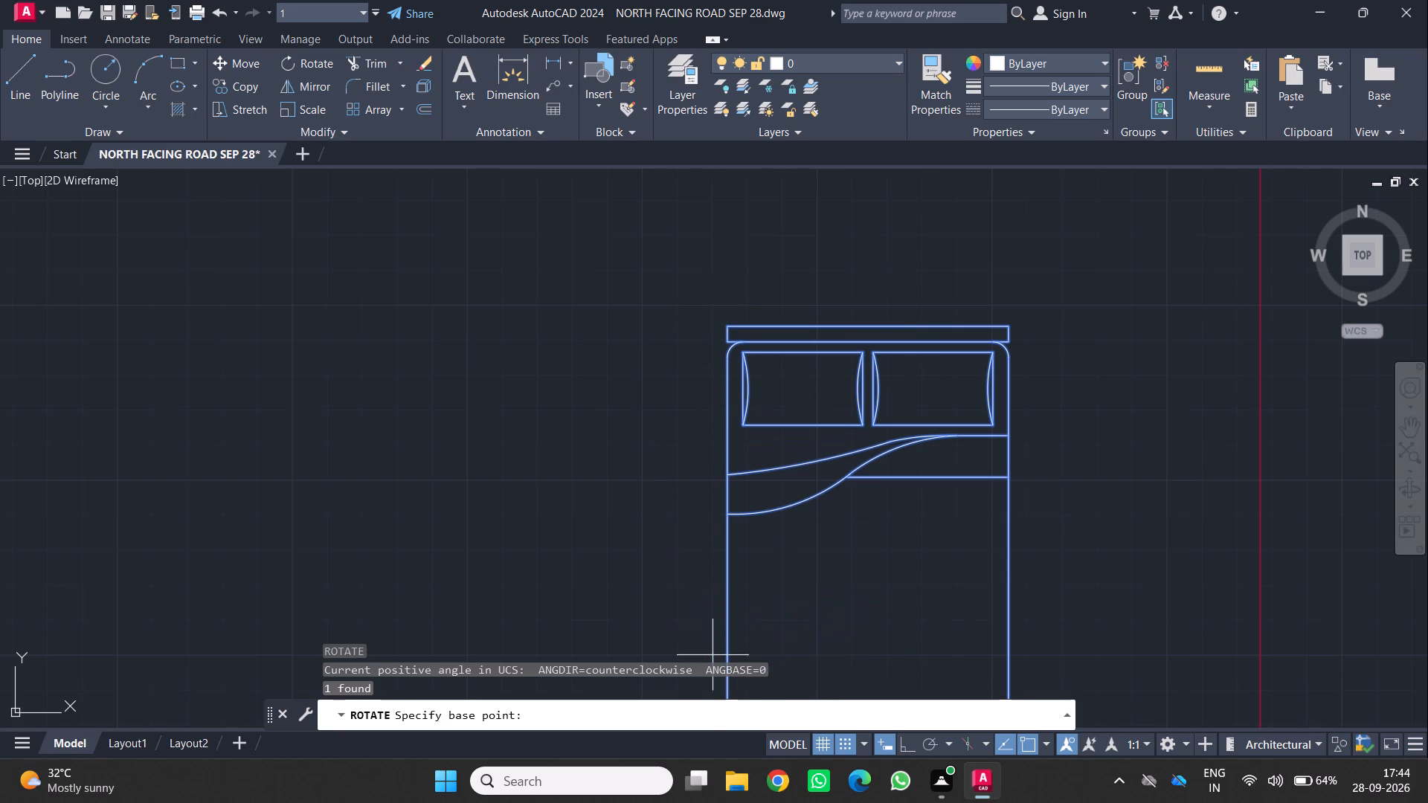
left_click(846, 743)
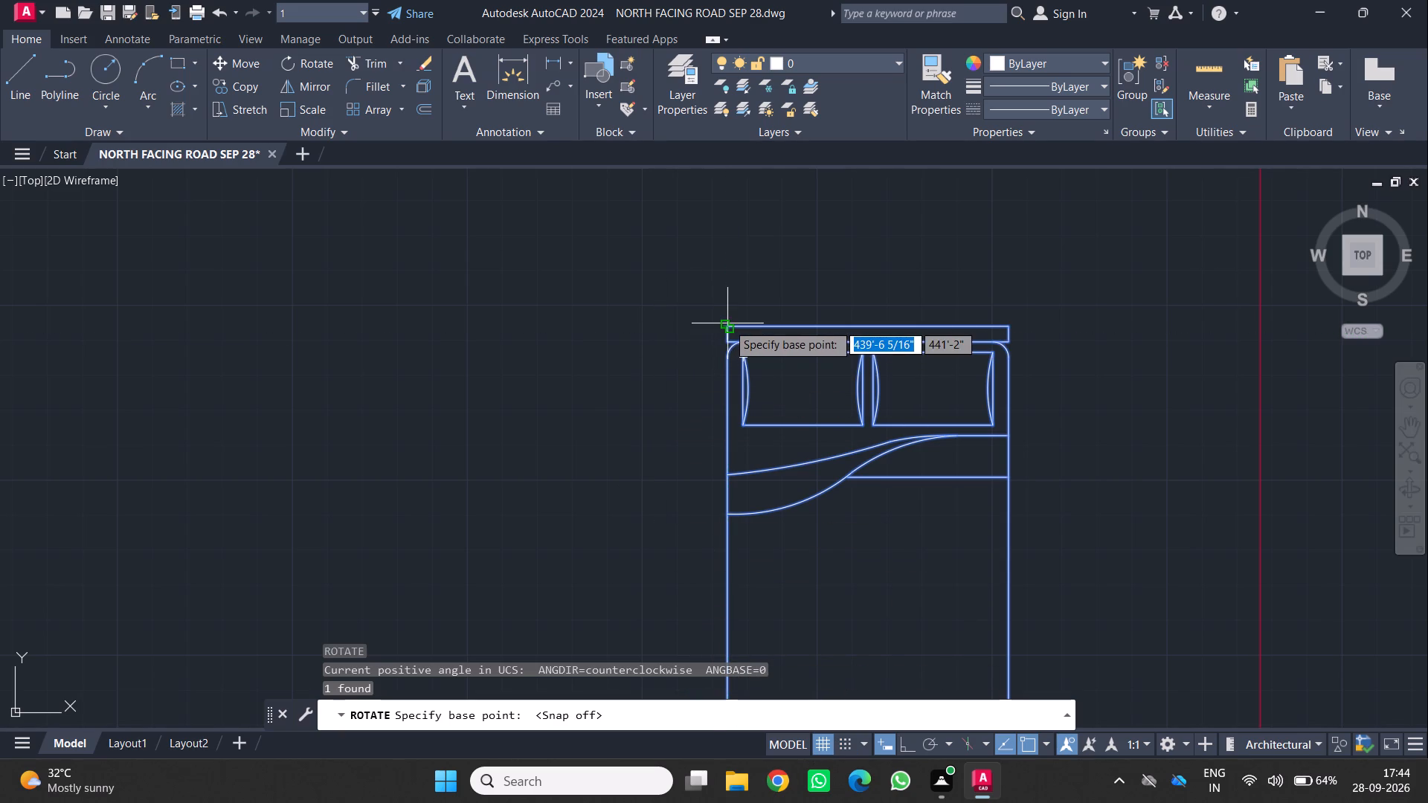
left_click(727, 323)
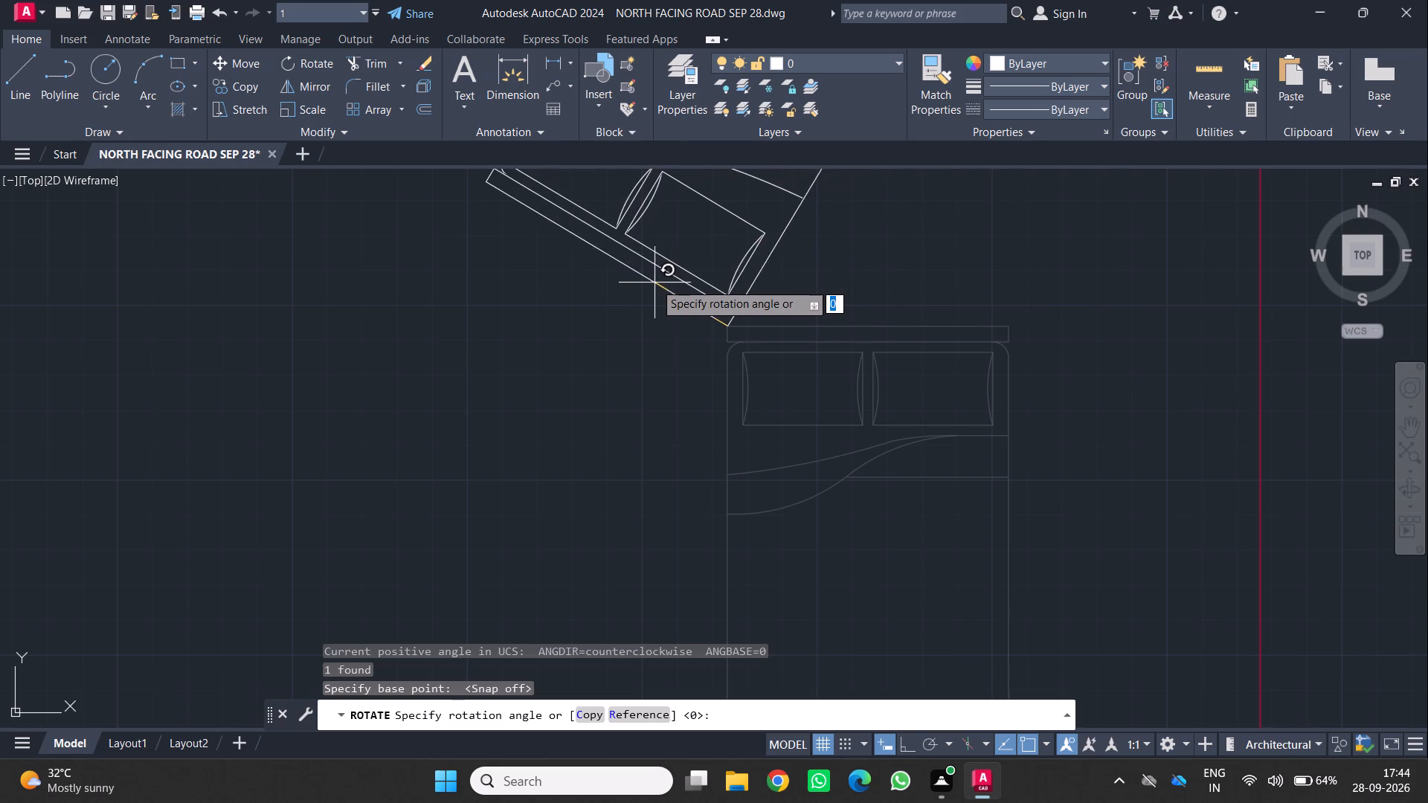
key("F8")
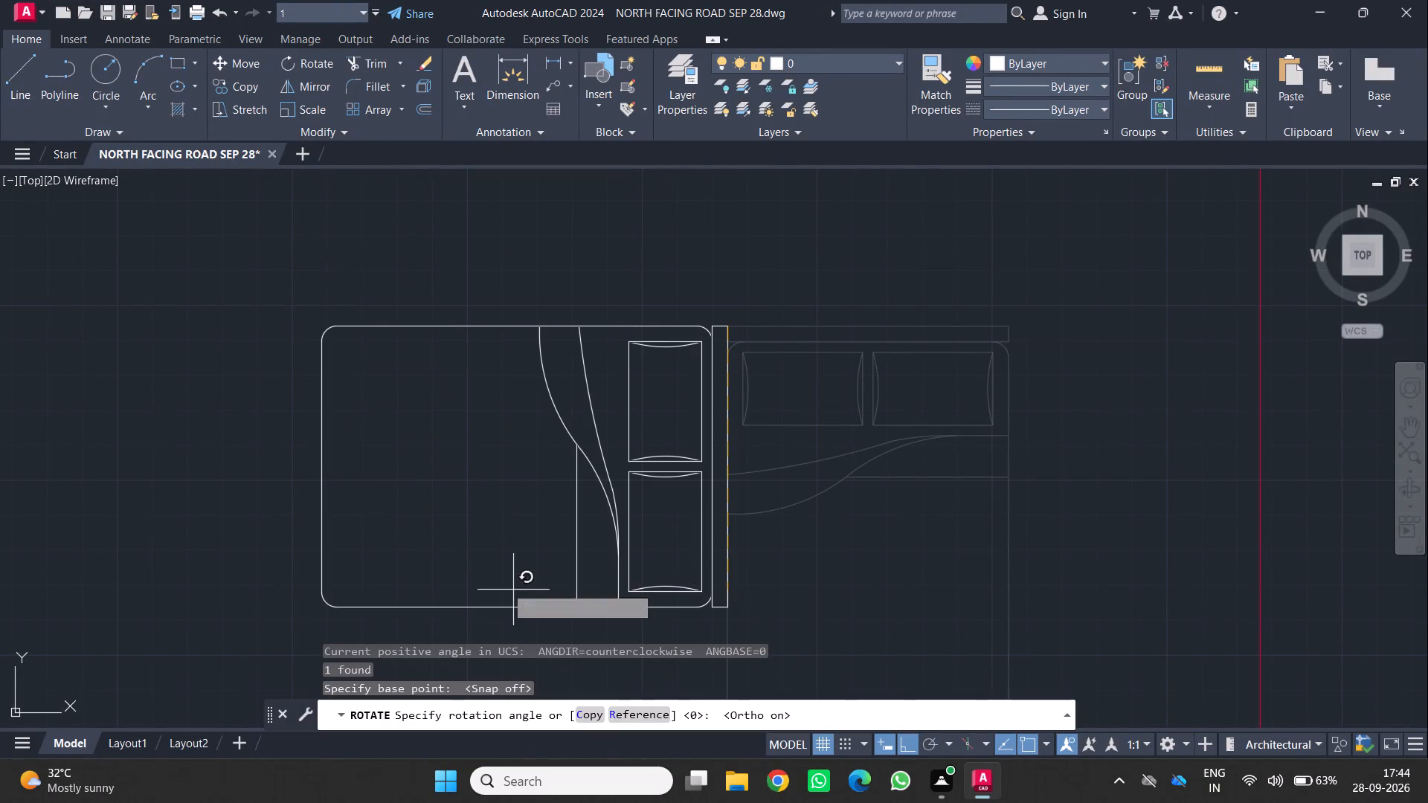
left_click(773, 555)
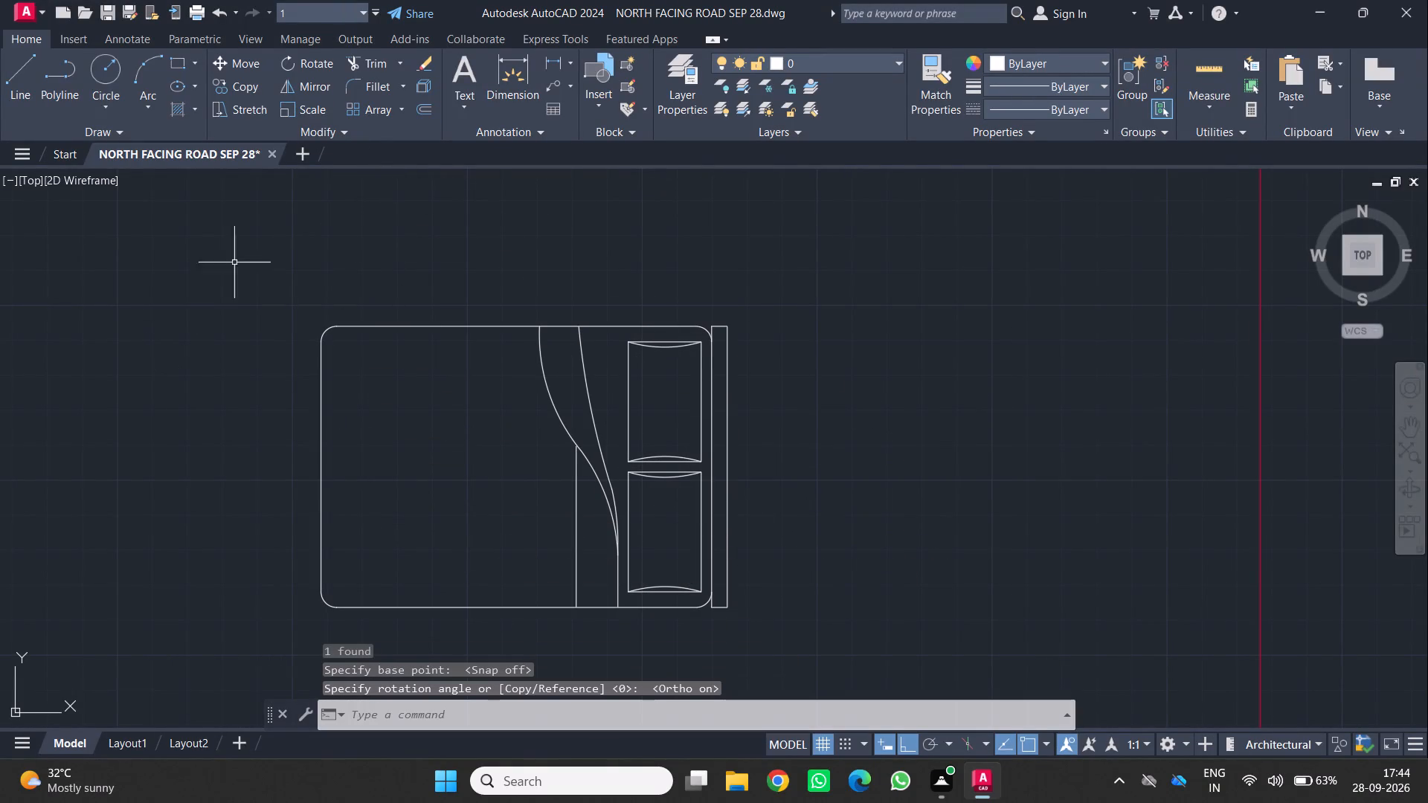
Mirror the bed across its vertical headboard edge and erase the source, putting the headboard on the west side.
left_click(242, 257)
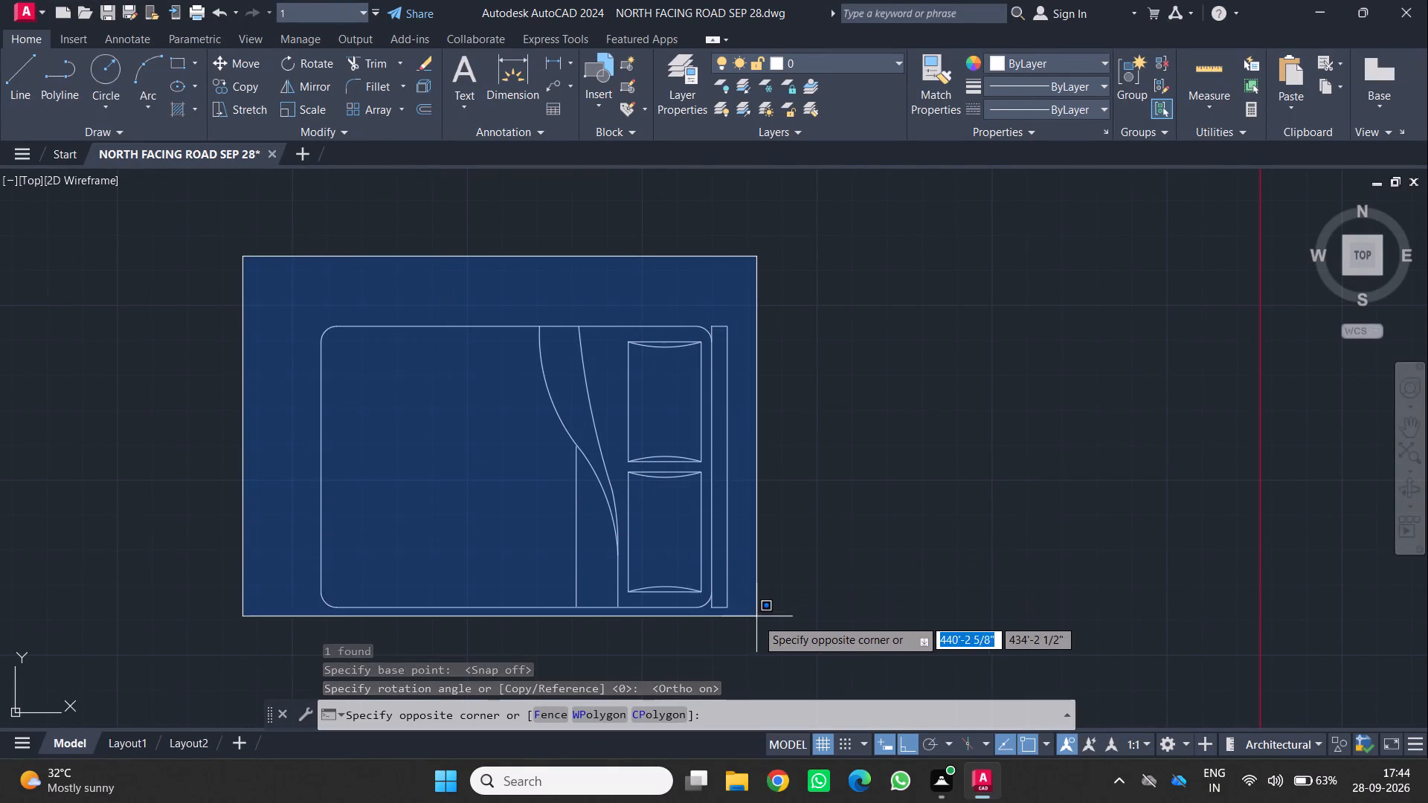
left_click(758, 624)
type("MI")
key("Return")
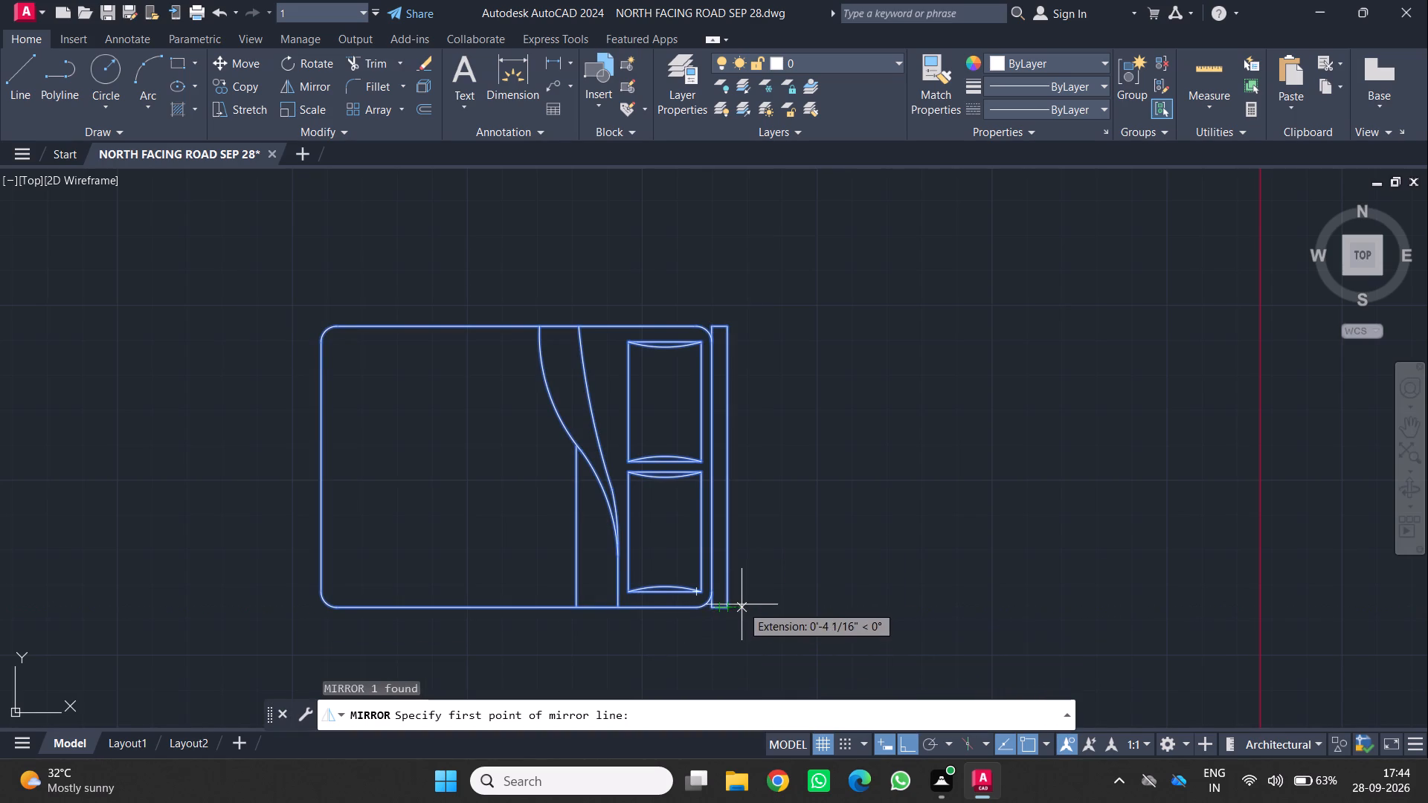
left_click(727, 610)
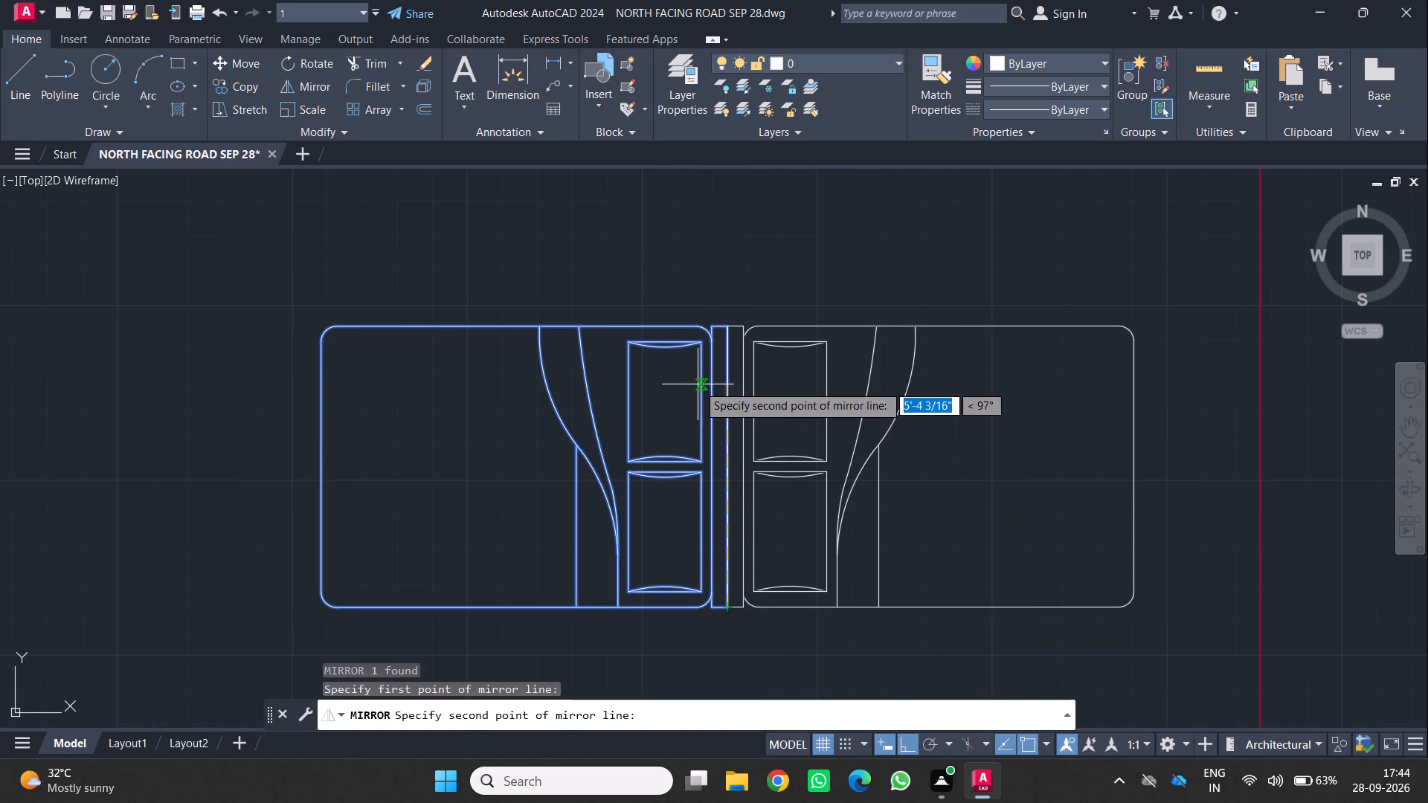
left_click(725, 308)
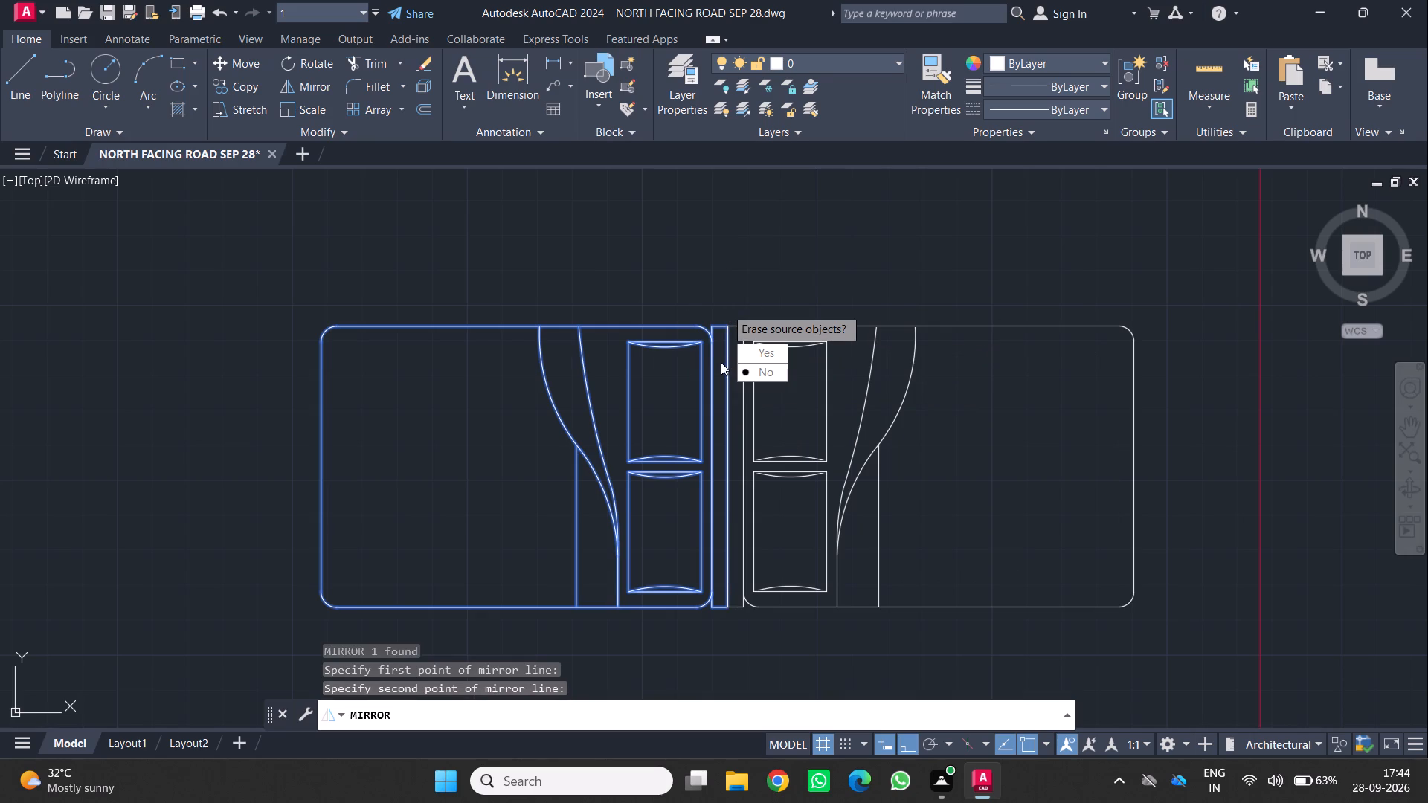
left_click_drag(740, 349, 725, 308)
With ortho off, move the bed by its headboard's southwest corner, trying it in the northwest bedroom but setting it down west of the plan.
scroll(661, 379, "down", 2)
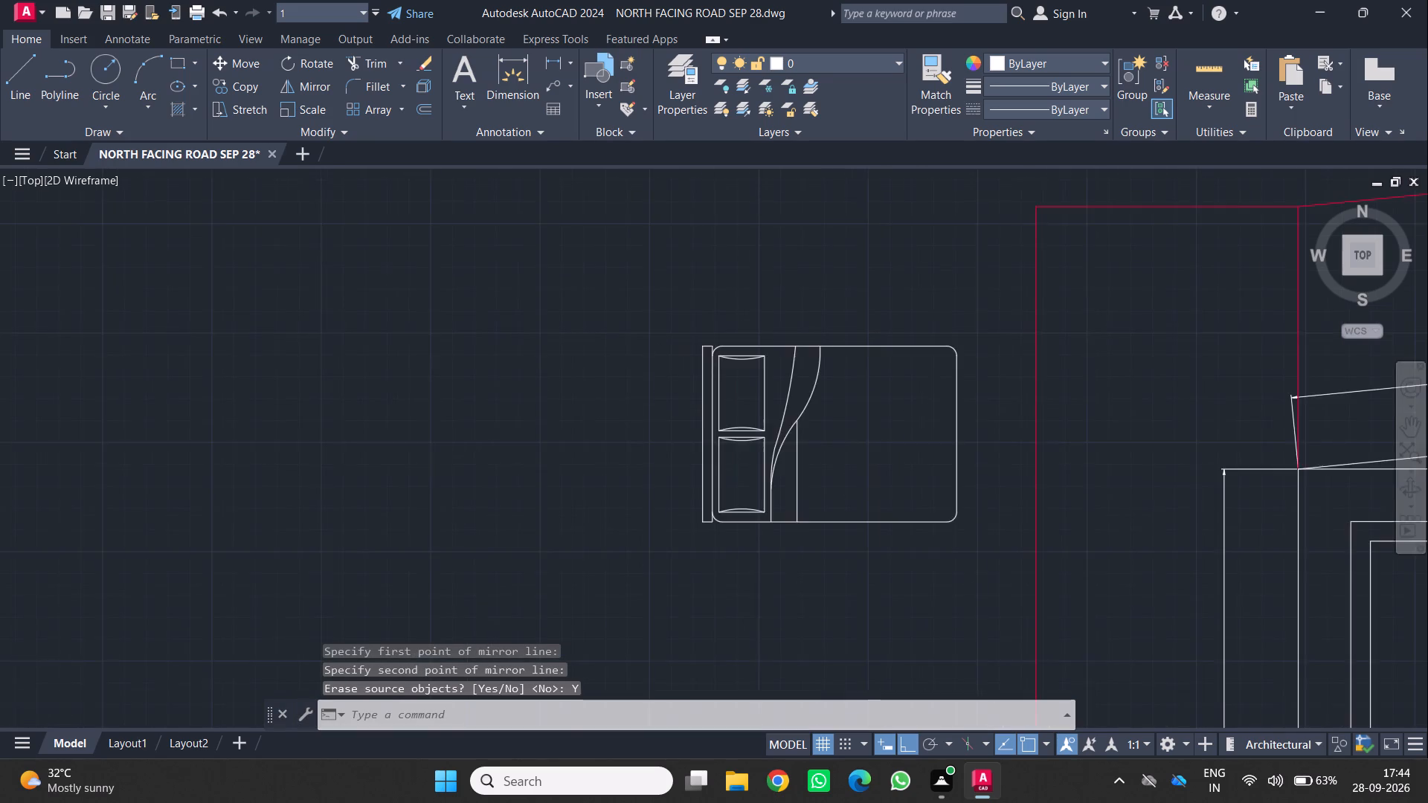
middle_click_drag(607, 439, 289, 326)
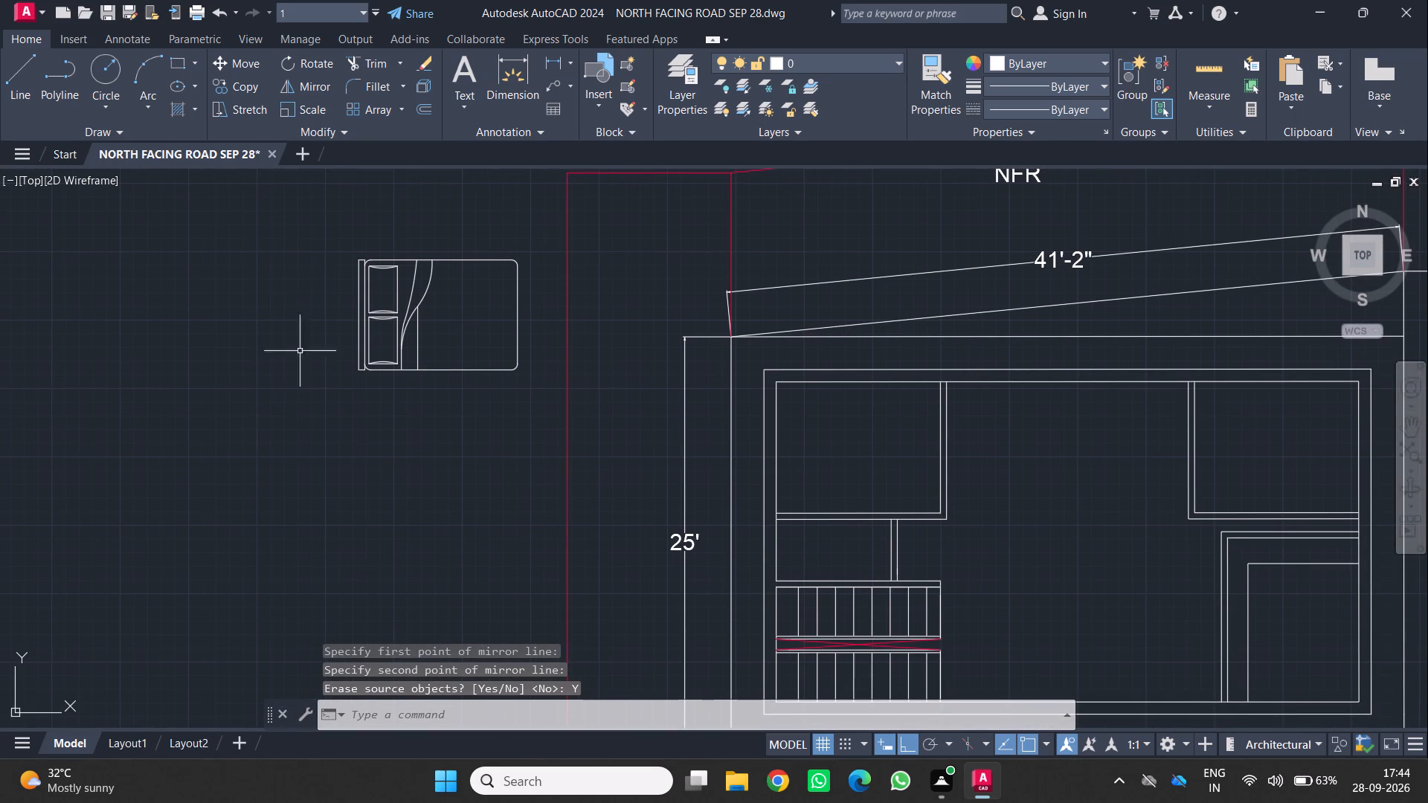
left_click(300, 222)
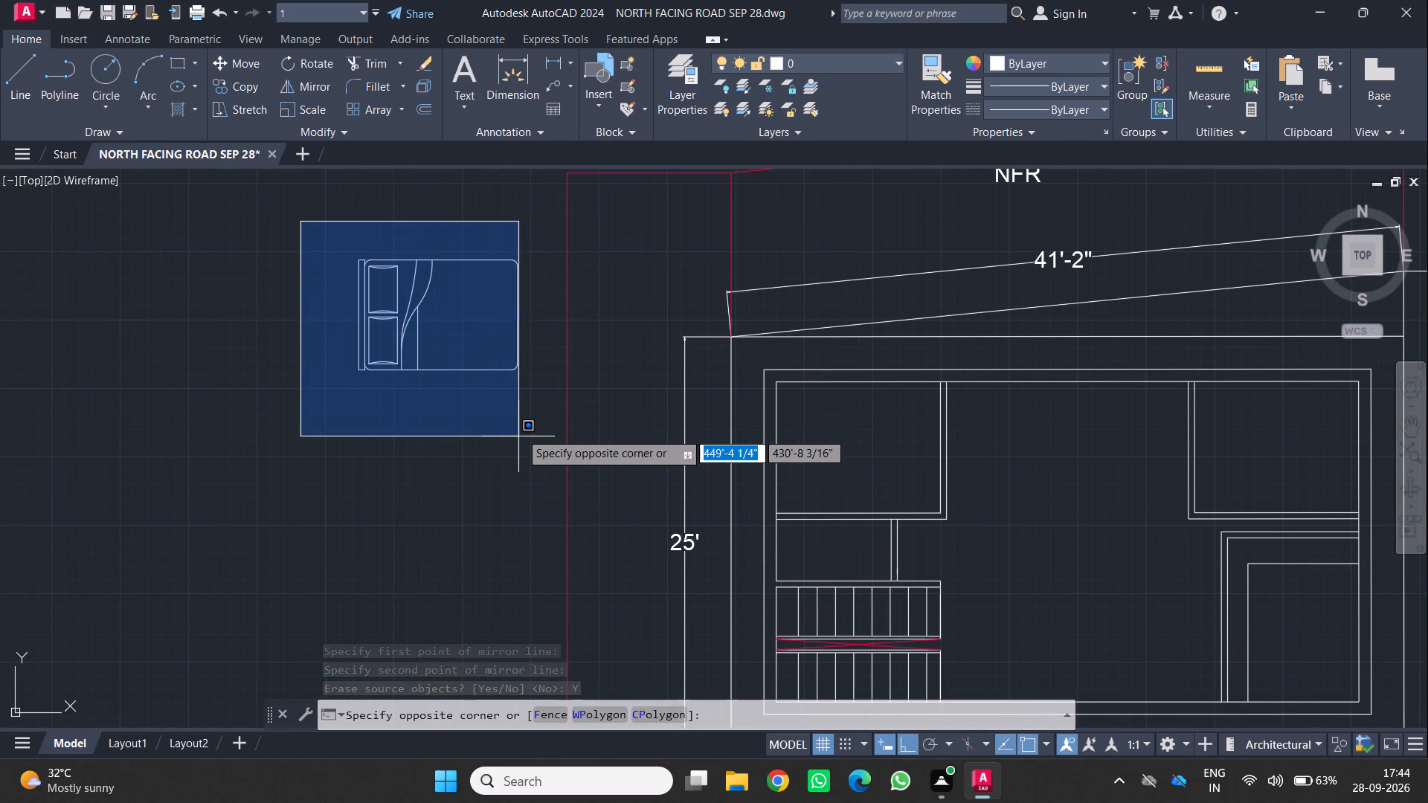
left_click(533, 410)
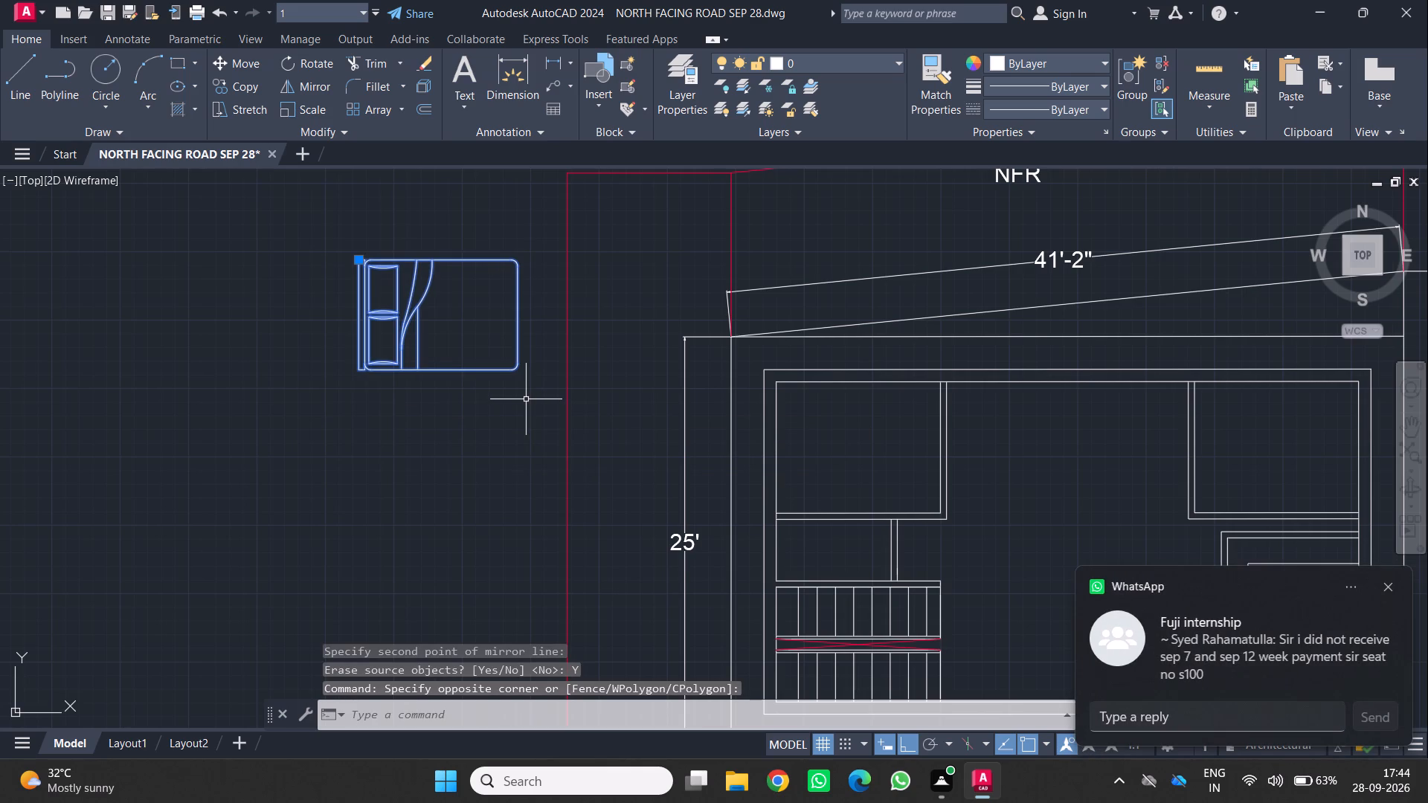
left_click(1389, 587)
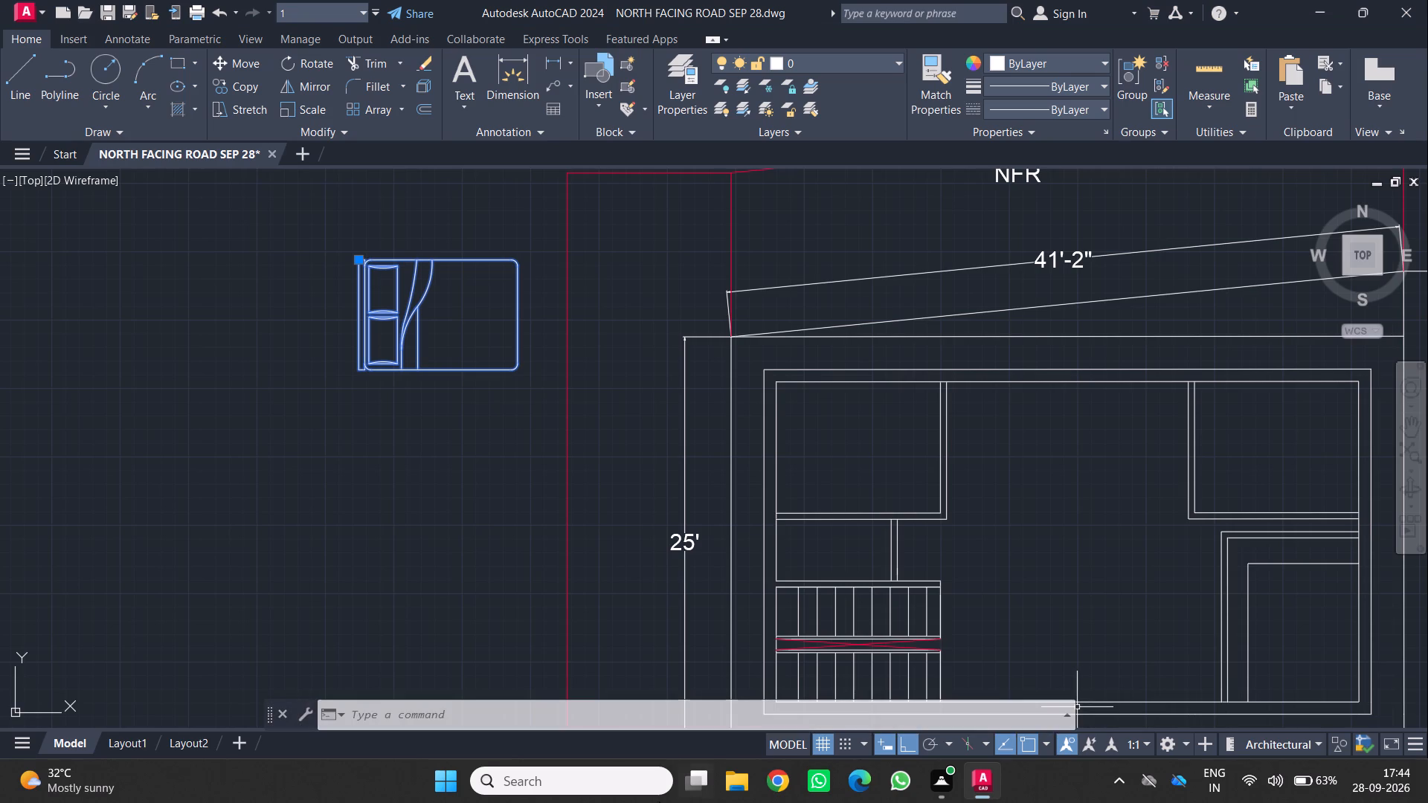
key("m")
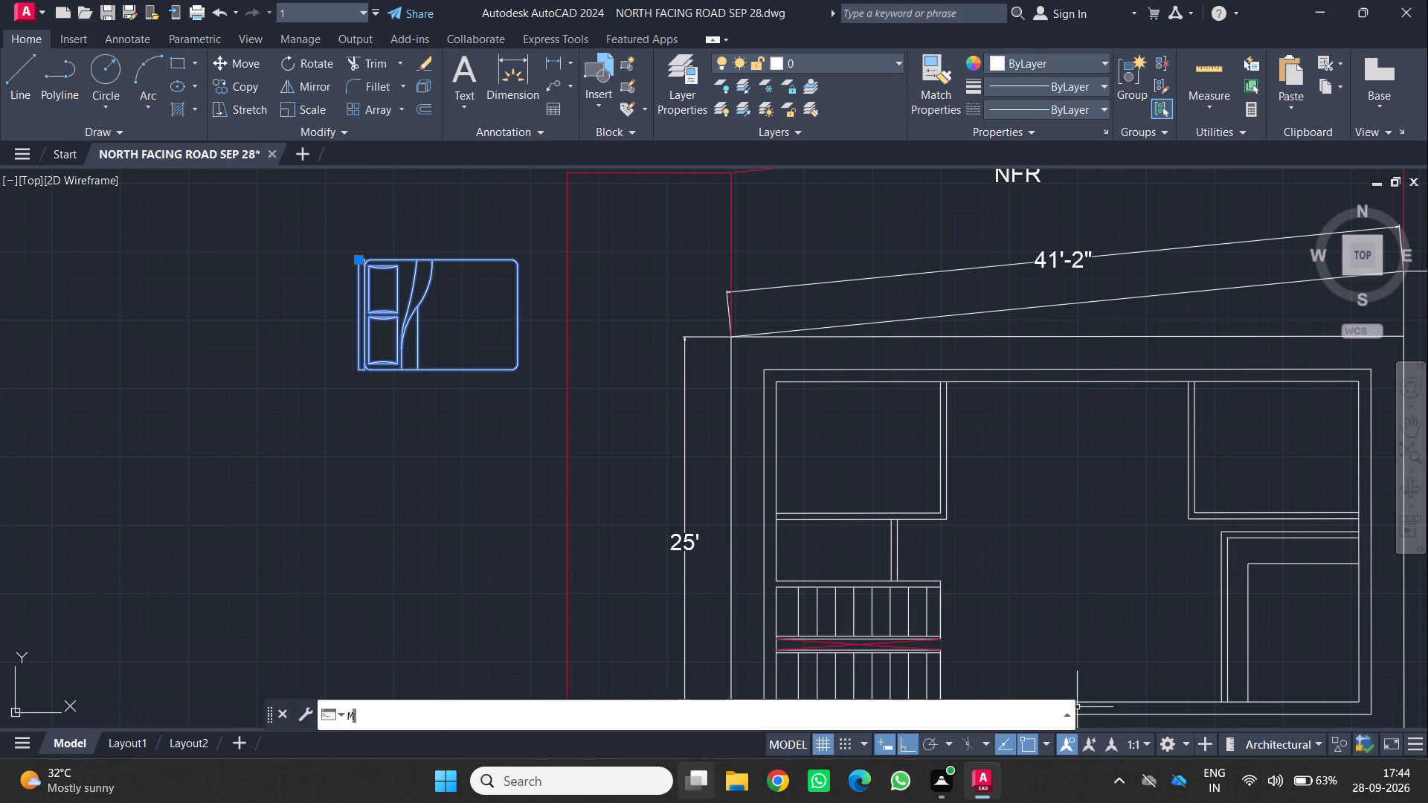
key("Return")
scroll(330, 419, "up", 2)
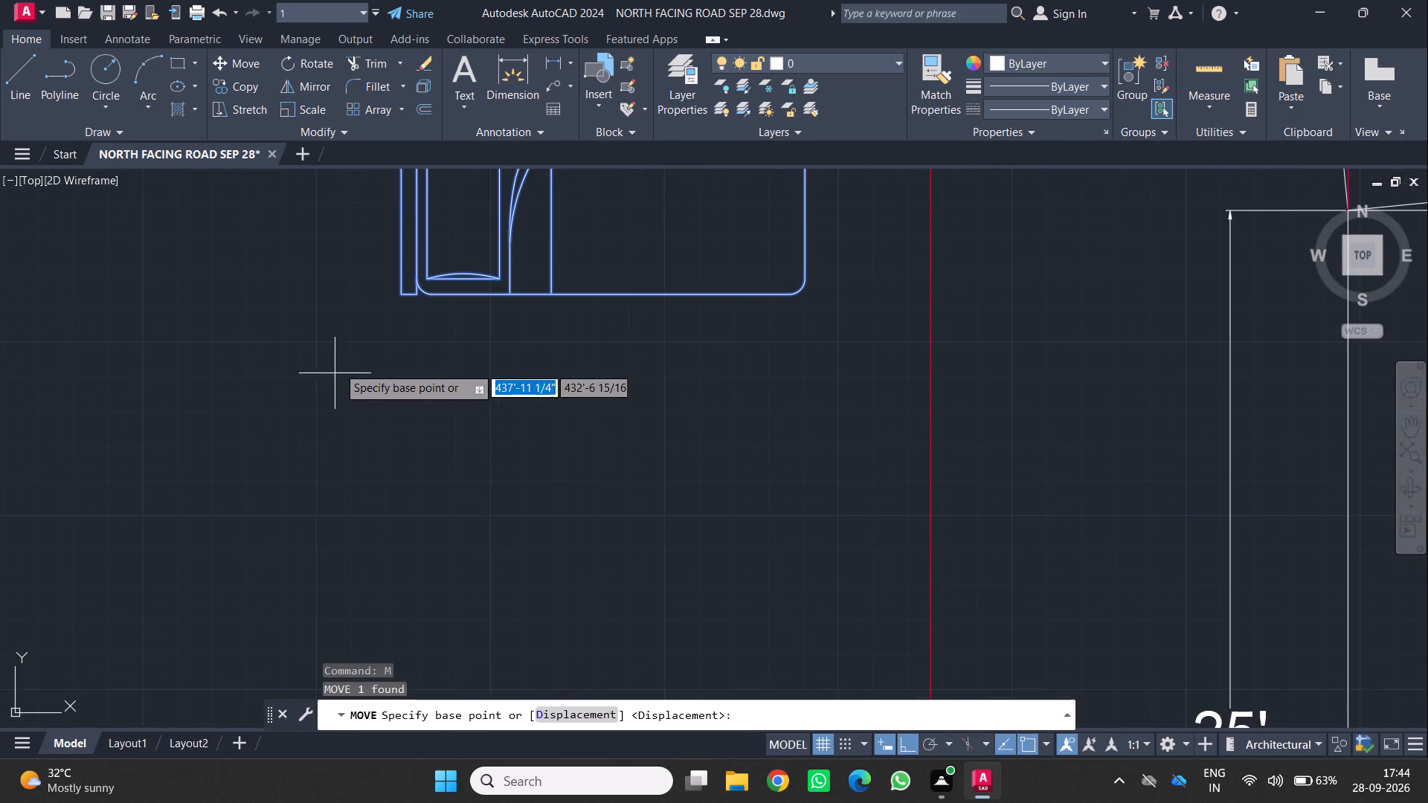
left_click(406, 296)
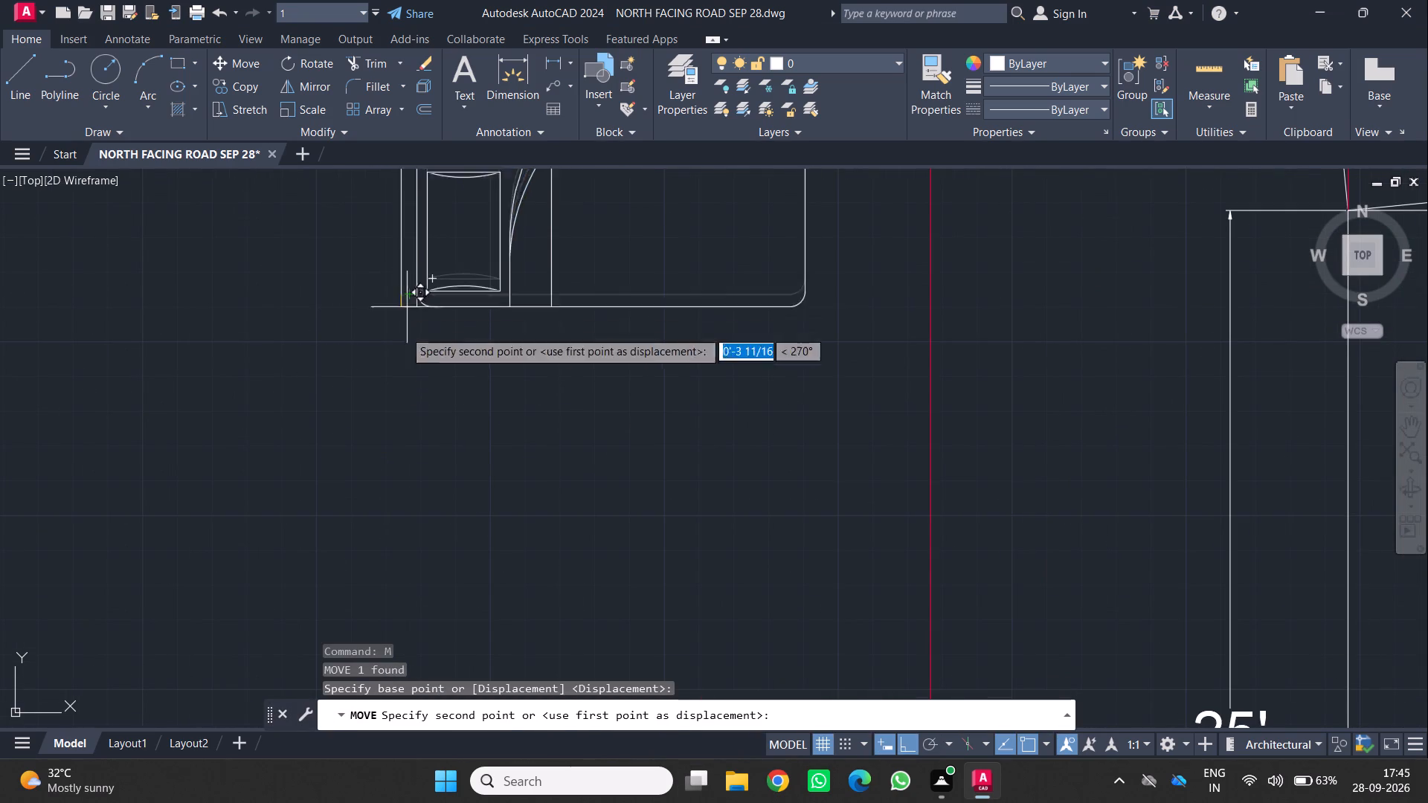
scroll(444, 418, "down", 2)
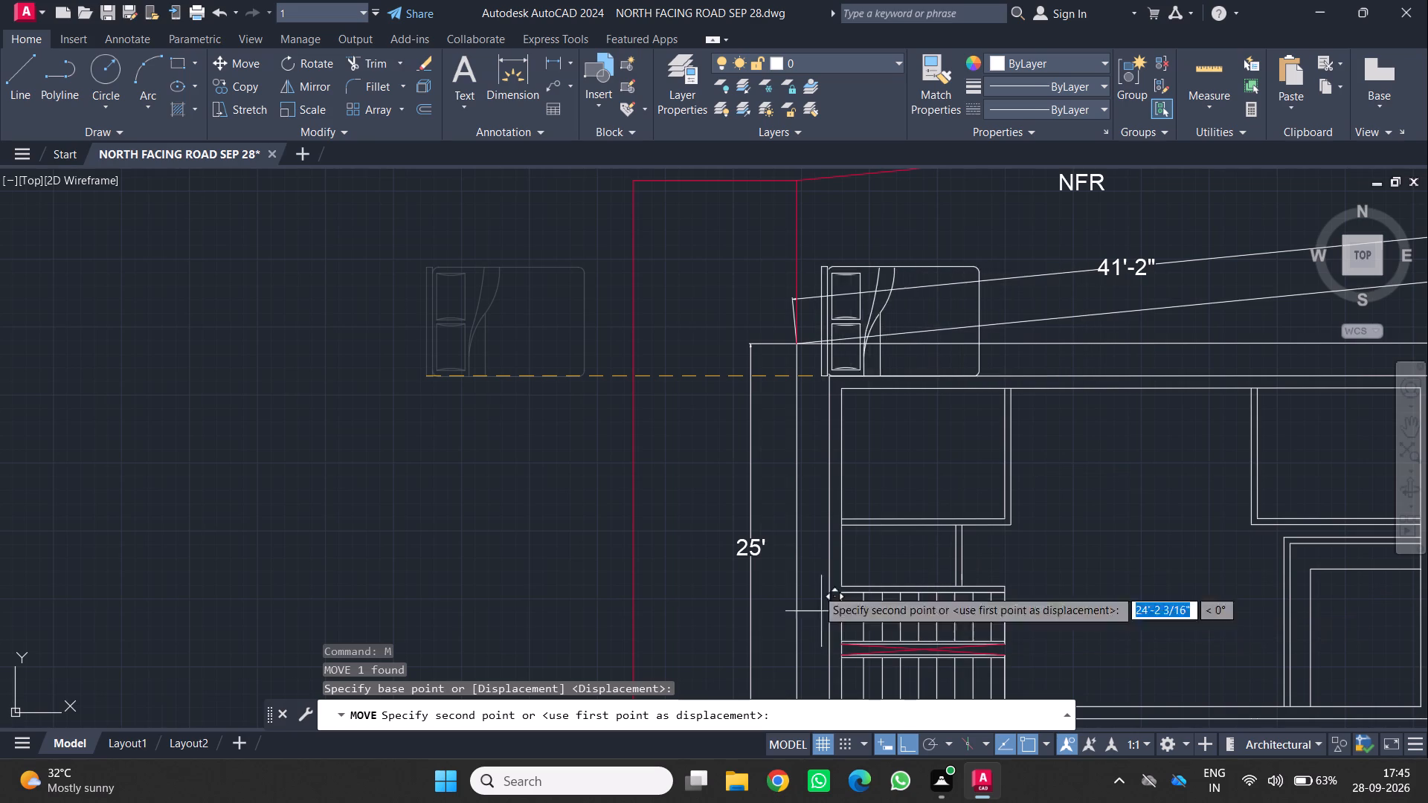
key("F8")
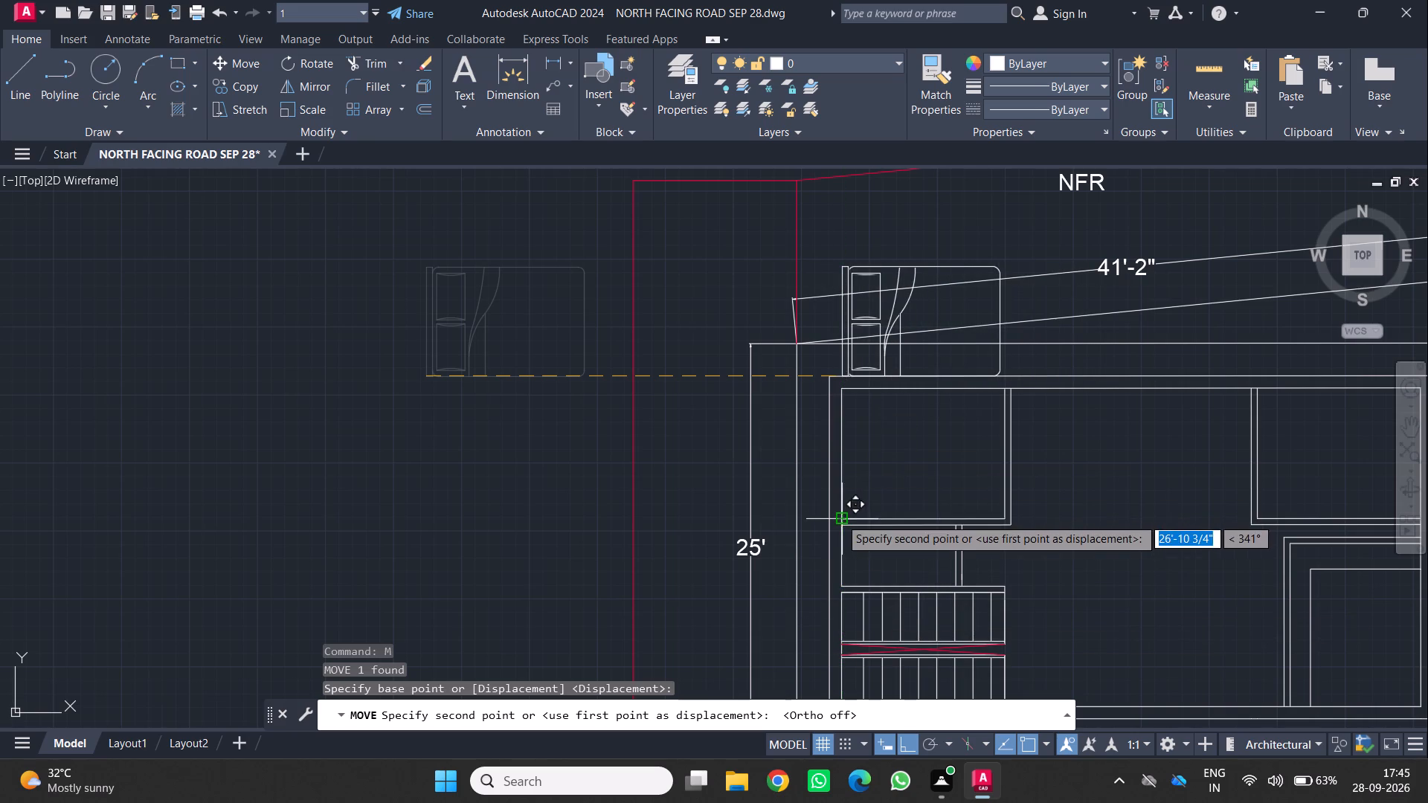
scroll(831, 487, "up", 2)
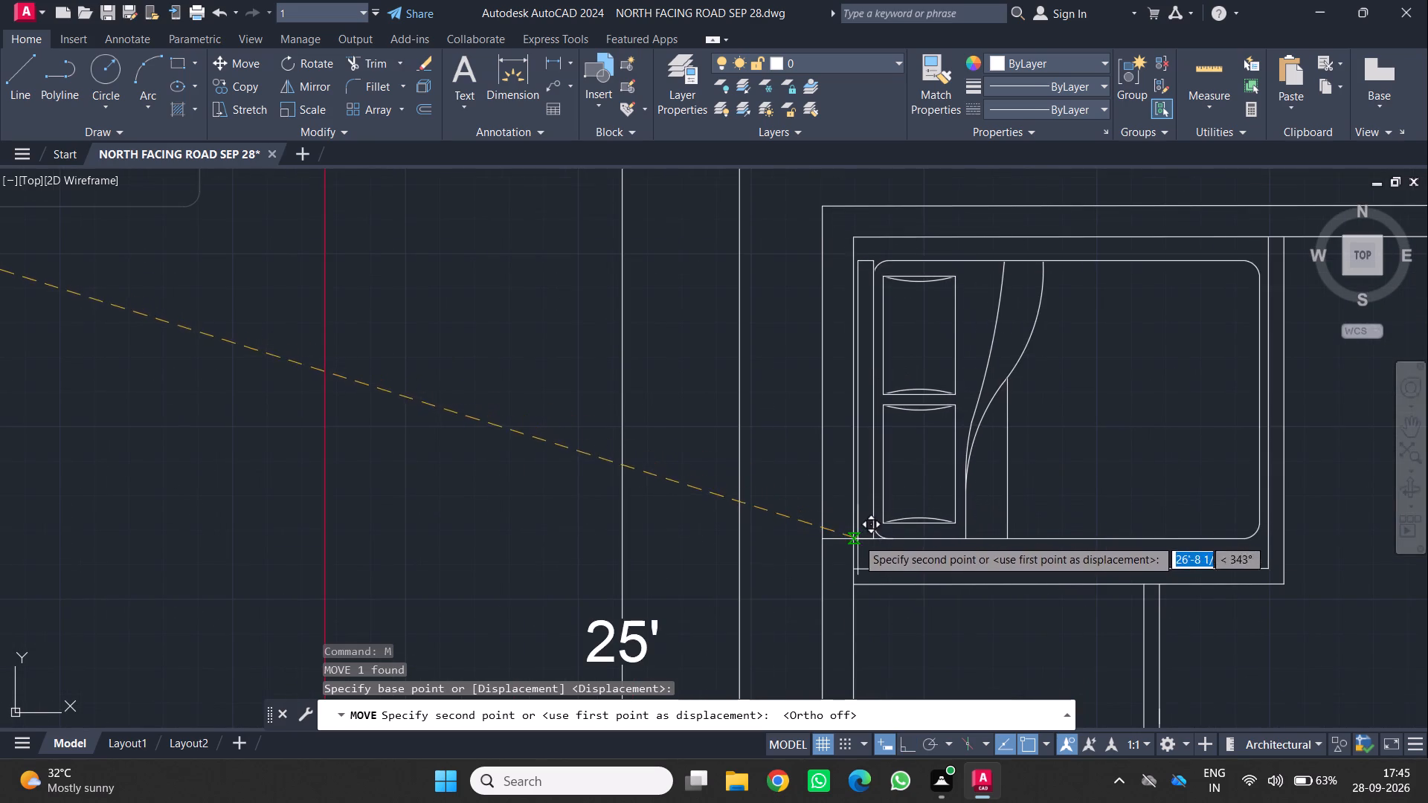
scroll(219, 587, "down", 2)
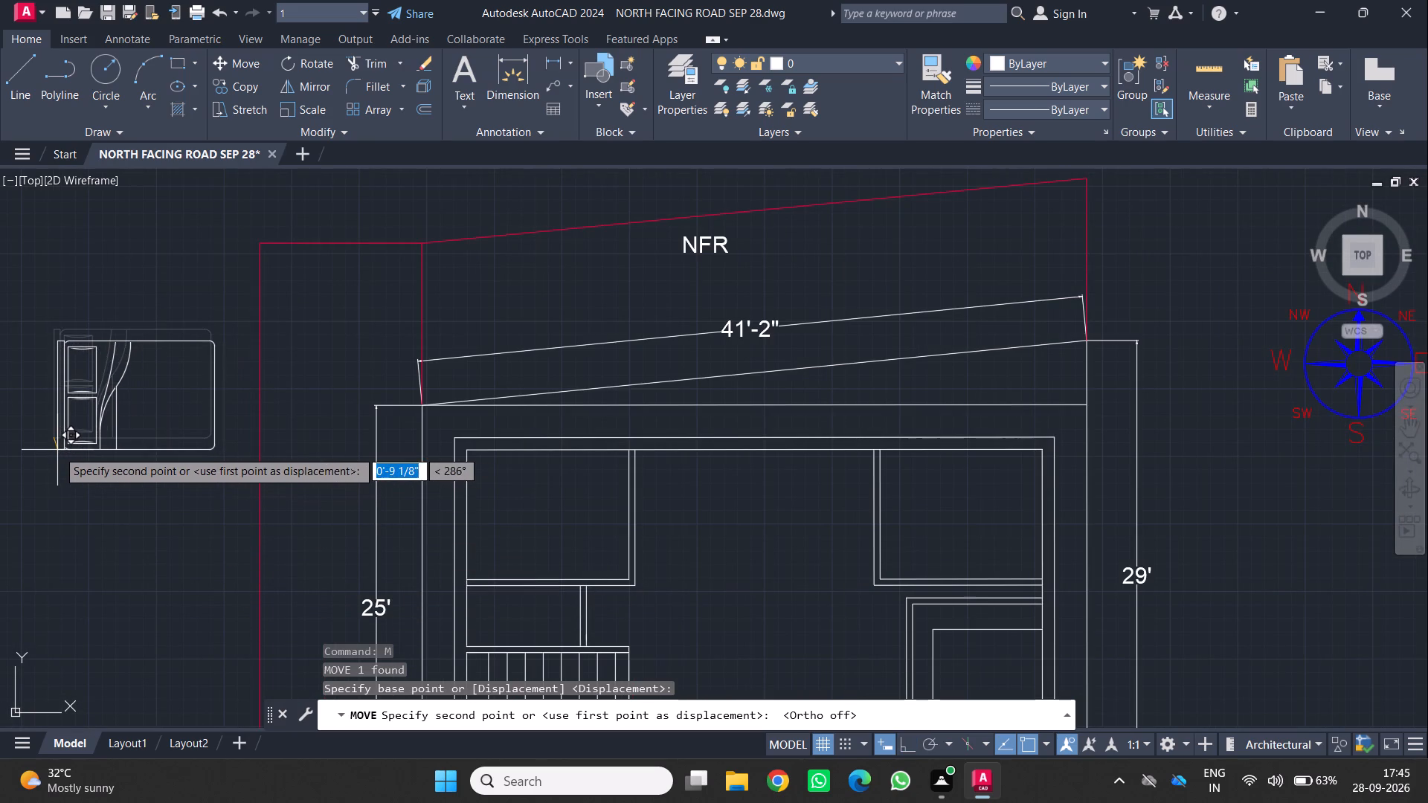
left_click(54, 440)
middle_click_drag(54, 440, 209, 387)
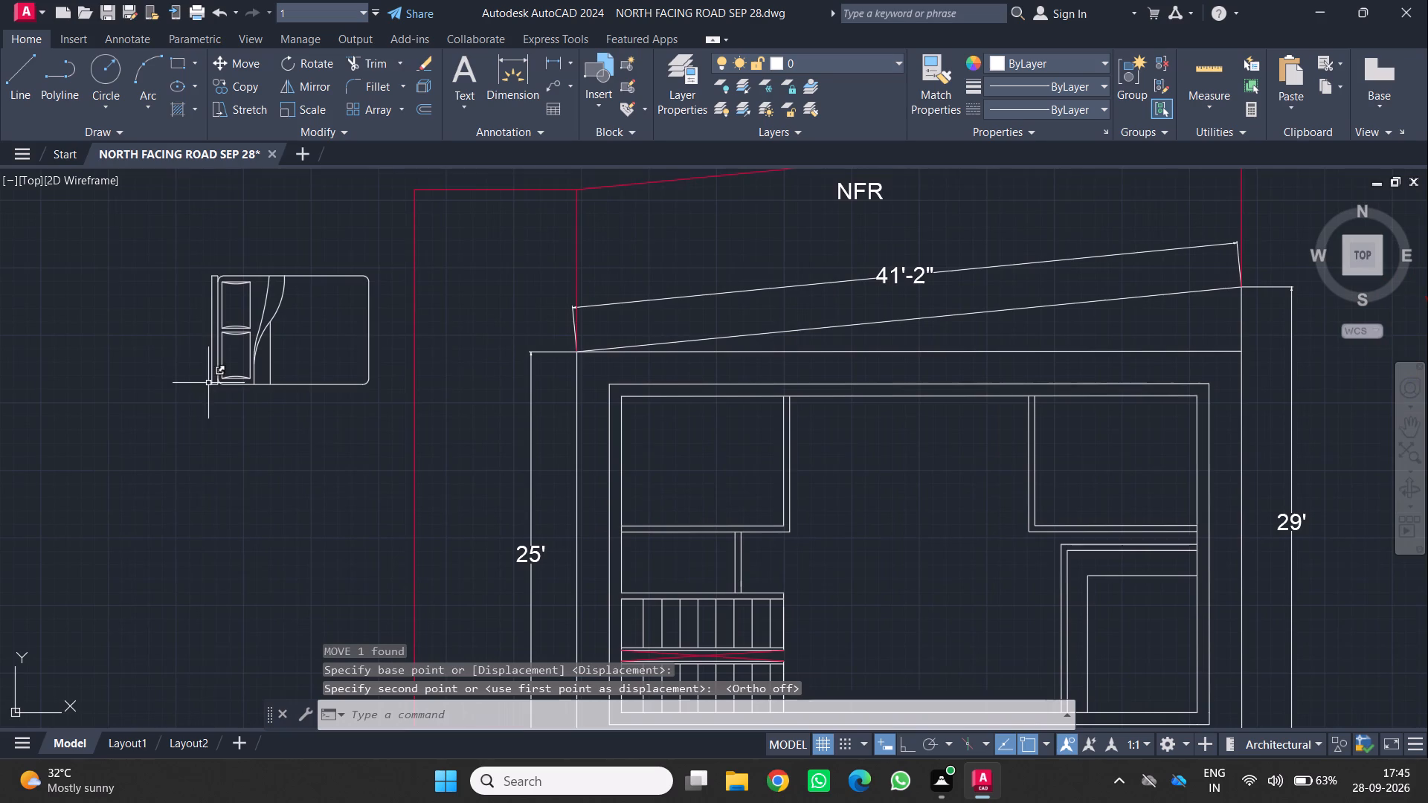
Scale the bed down to about 0.7 of its size from its headboard's southwest corner.
left_click(175, 225)
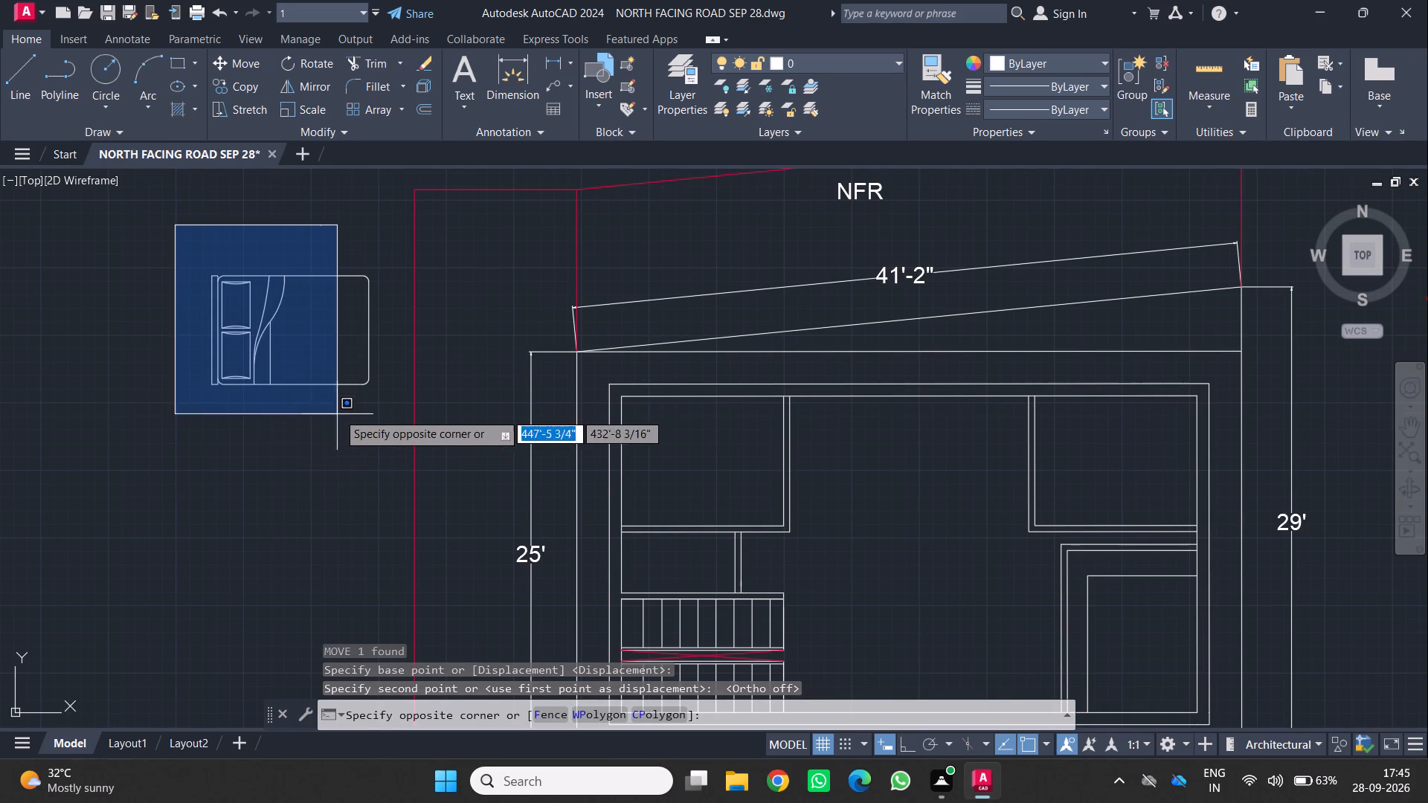
left_click_drag(393, 428, 367, 428)
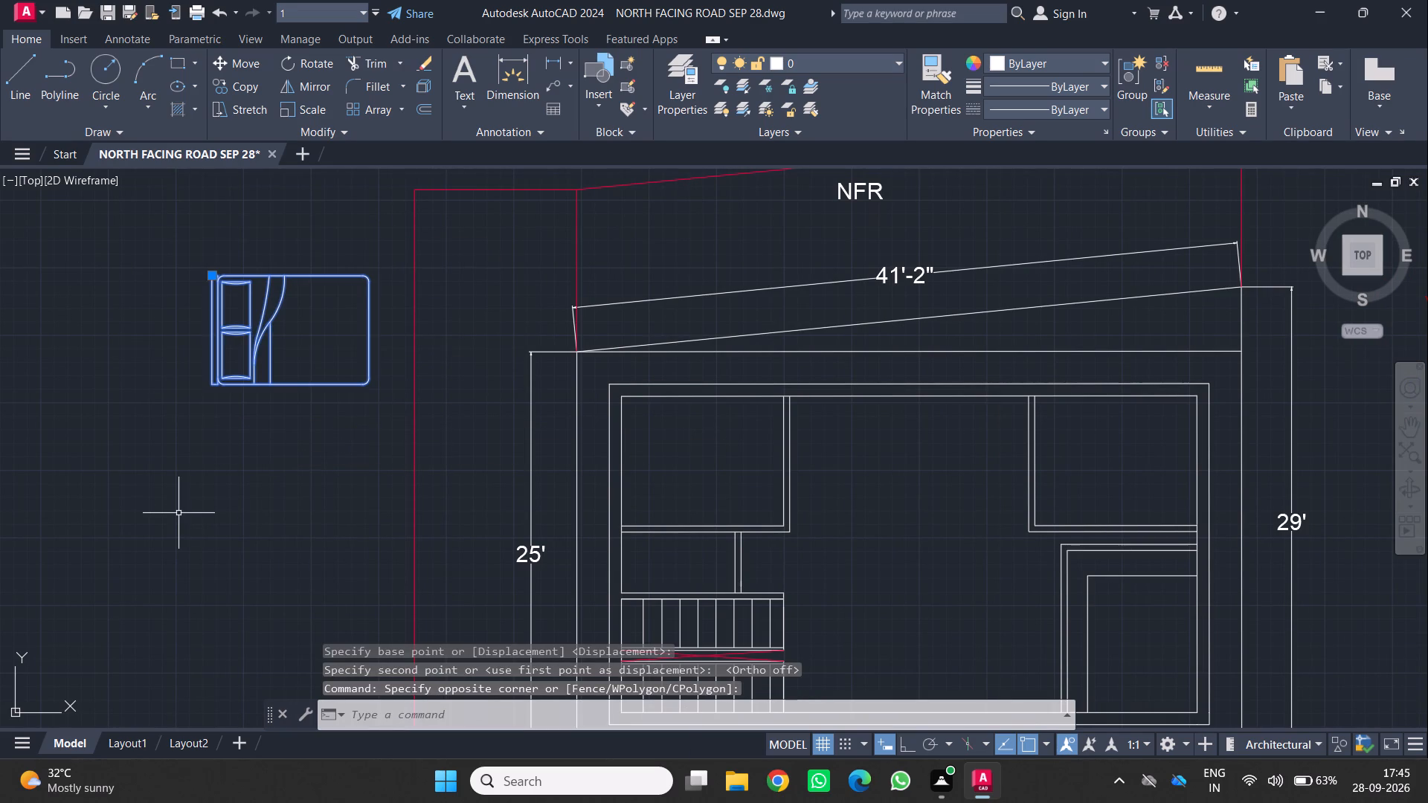
key("s")
key("c")
key("Return")
left_click(213, 387)
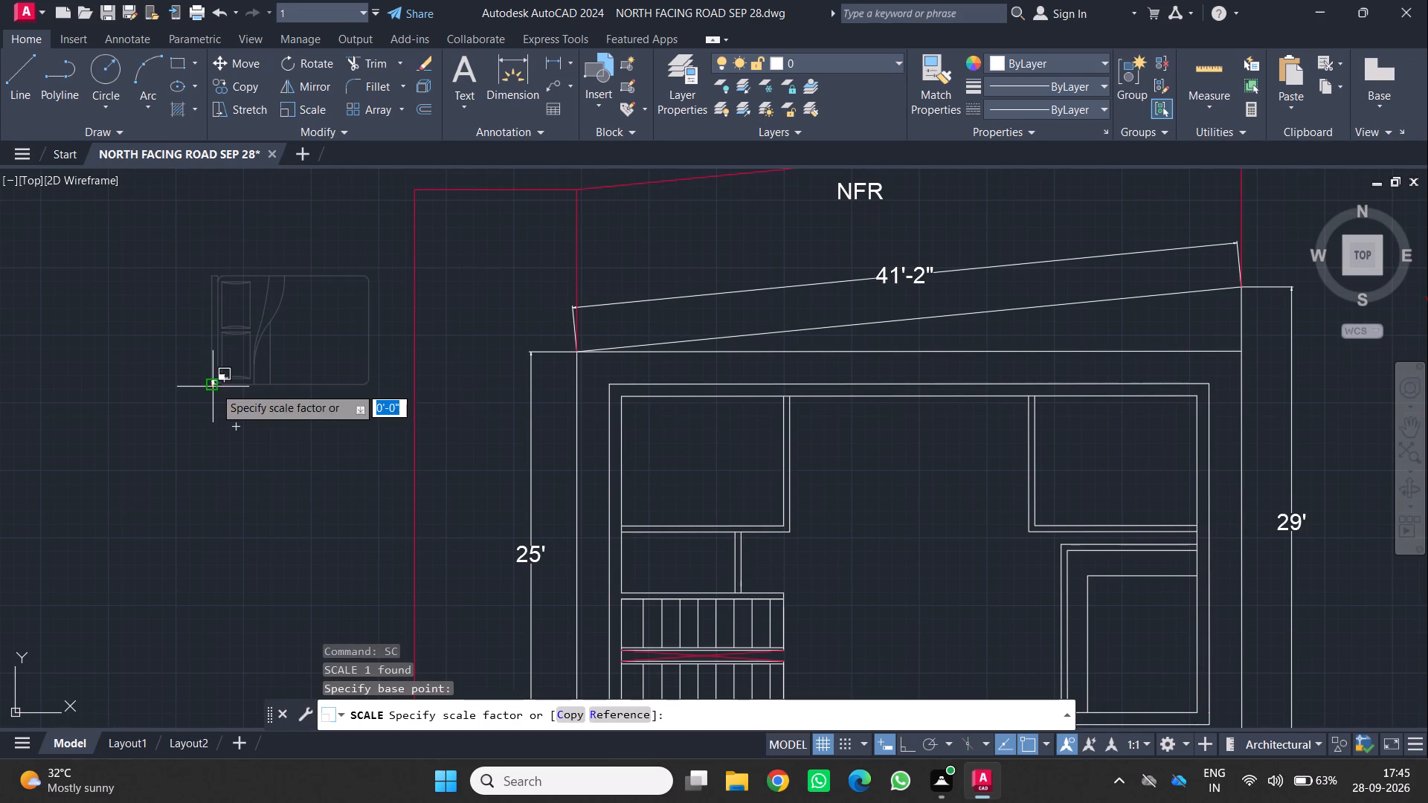
left_click(253, 355)
Move the reduced bed into the northwest bedroom, with the headboard against the inner face of the west wall.
left_click(160, 310)
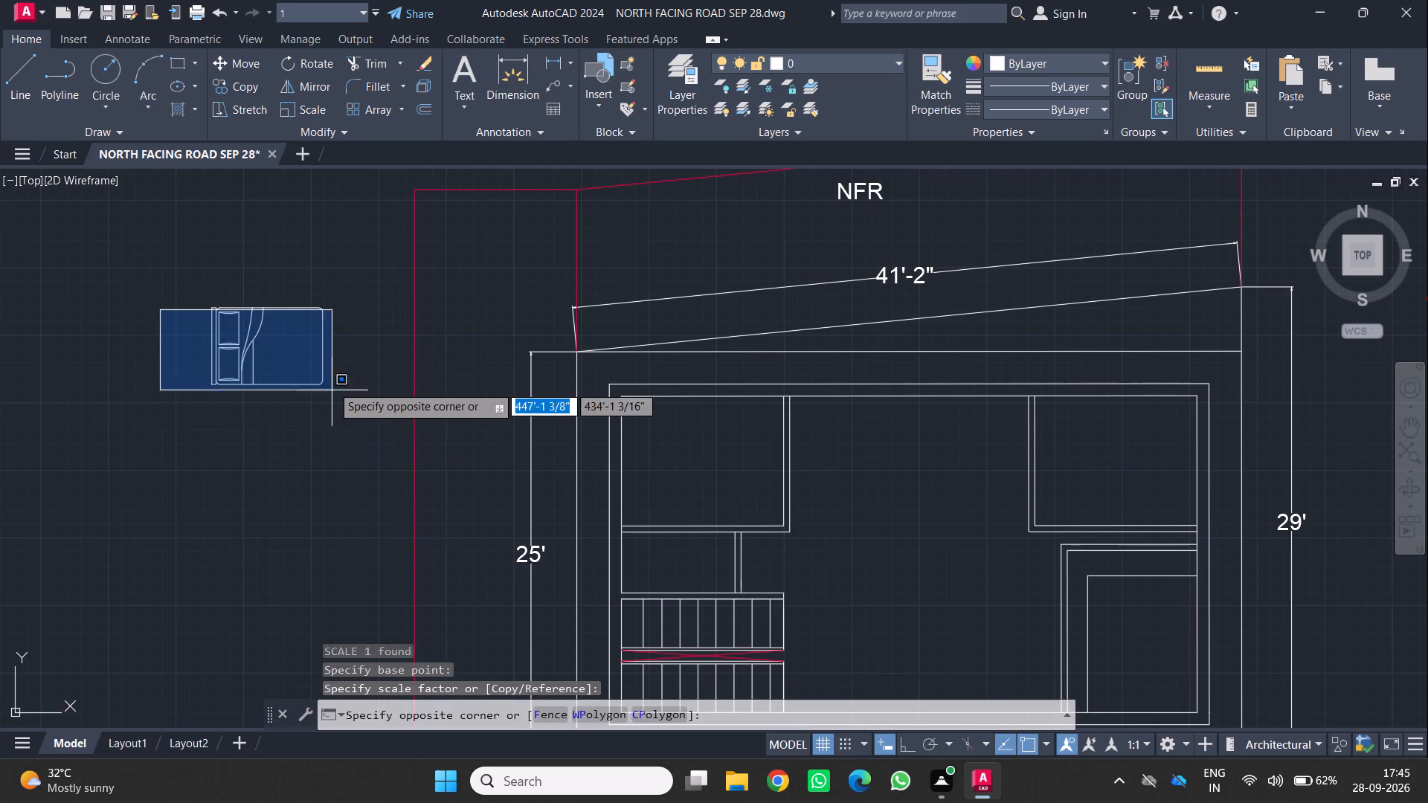
left_click(333, 410)
left_click(128, 306)
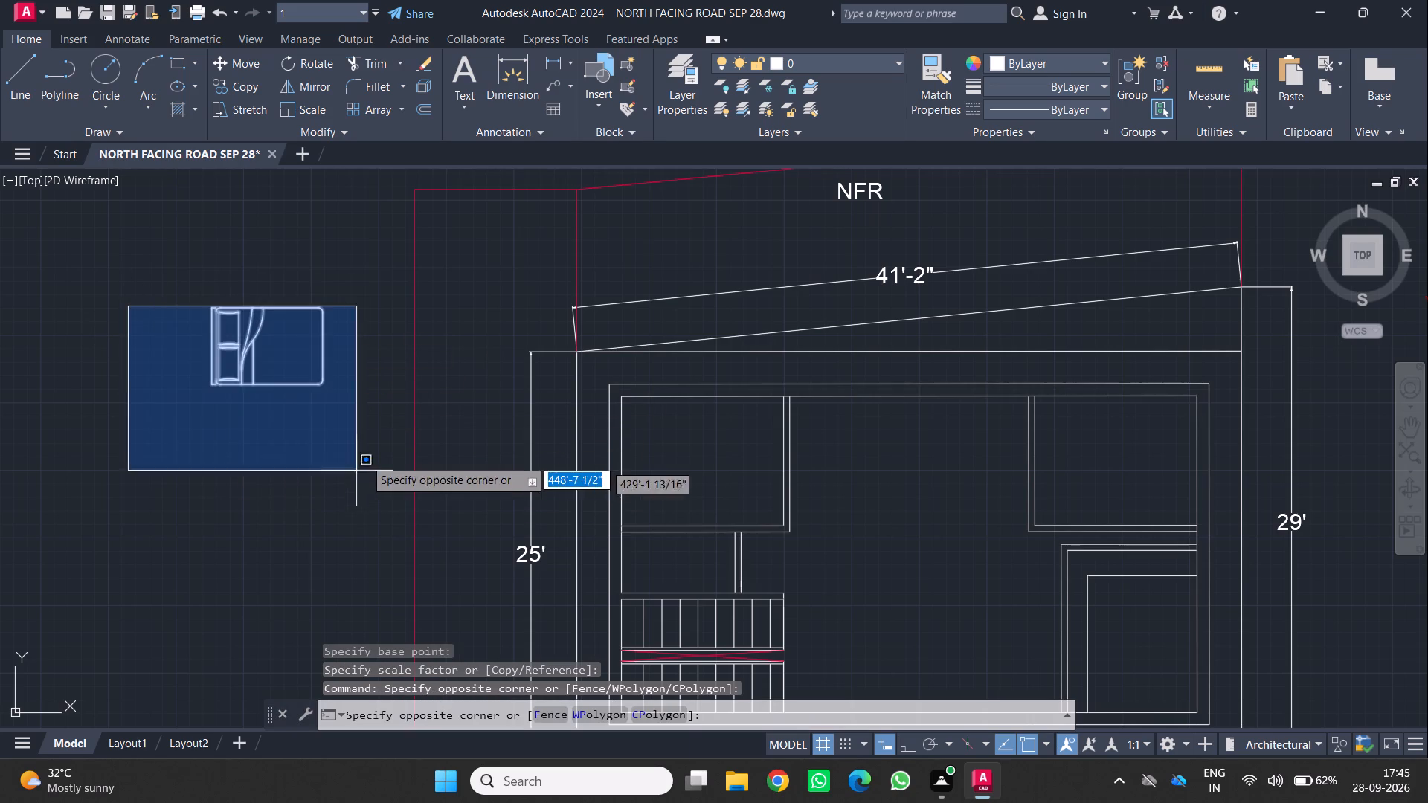
left_click_drag(367, 451, 350, 453)
key("m")
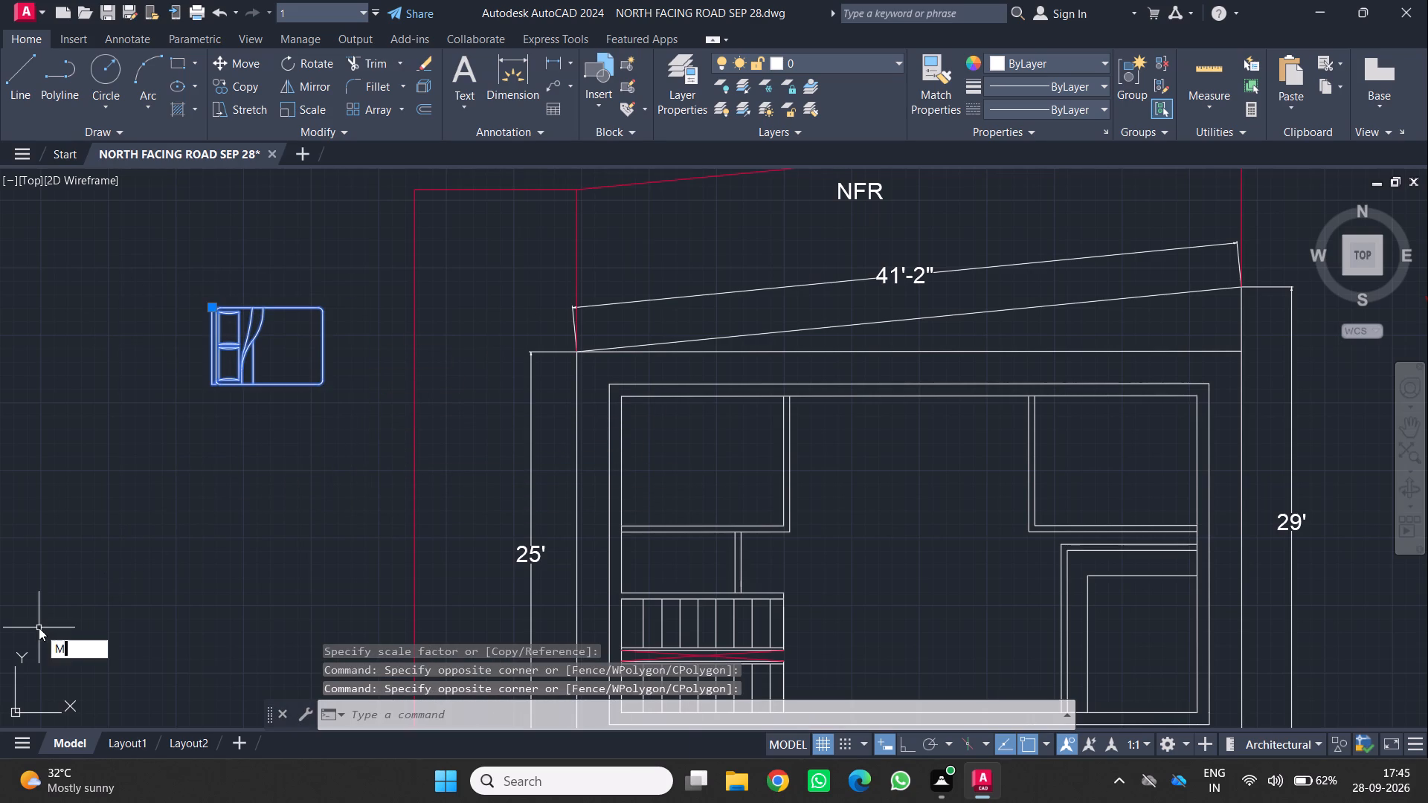
key("Return")
scroll(152, 425, "up", 1)
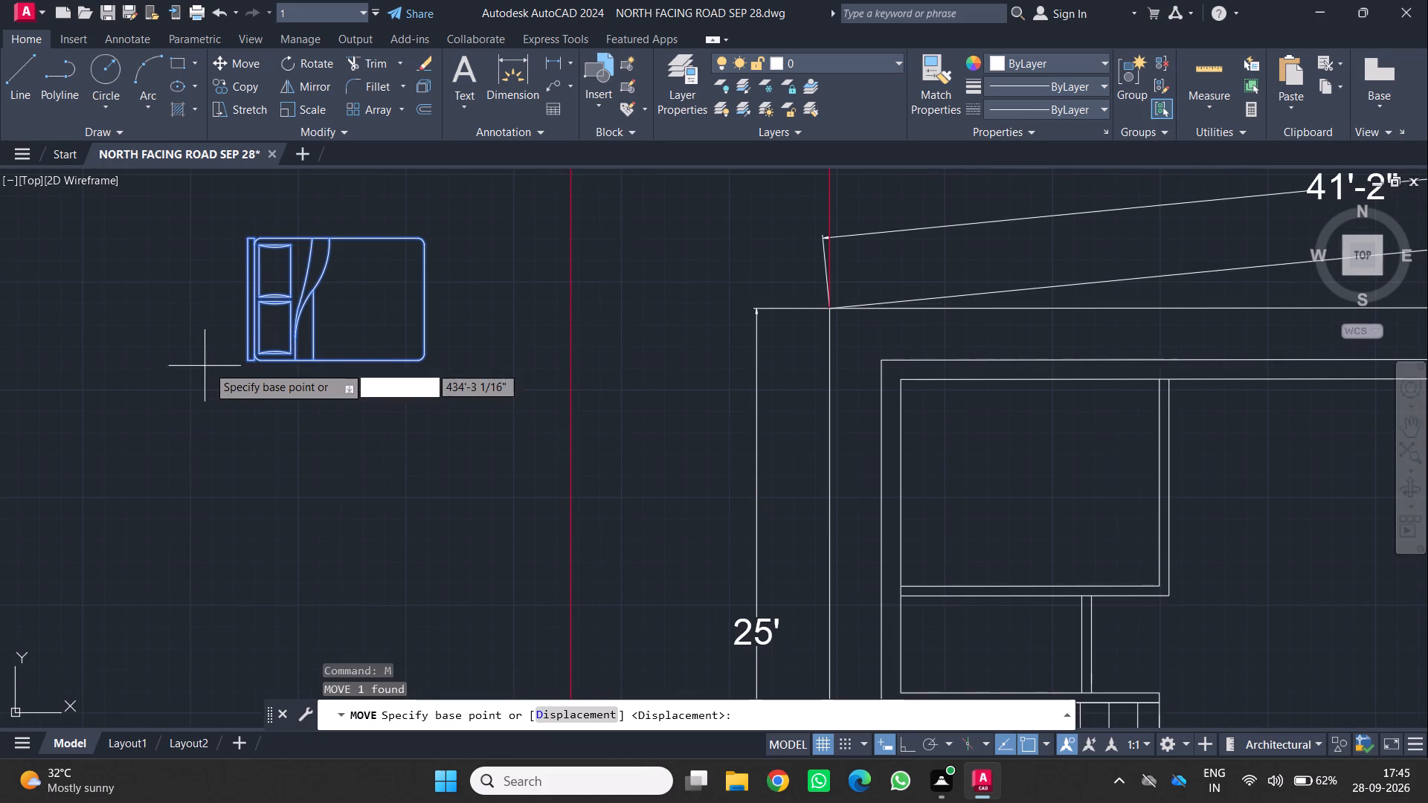
left_click(244, 360)
scroll(753, 480, "down", 2)
middle_click_drag(753, 485, 456, 616)
middle_click_drag(547, 633, 537, 612)
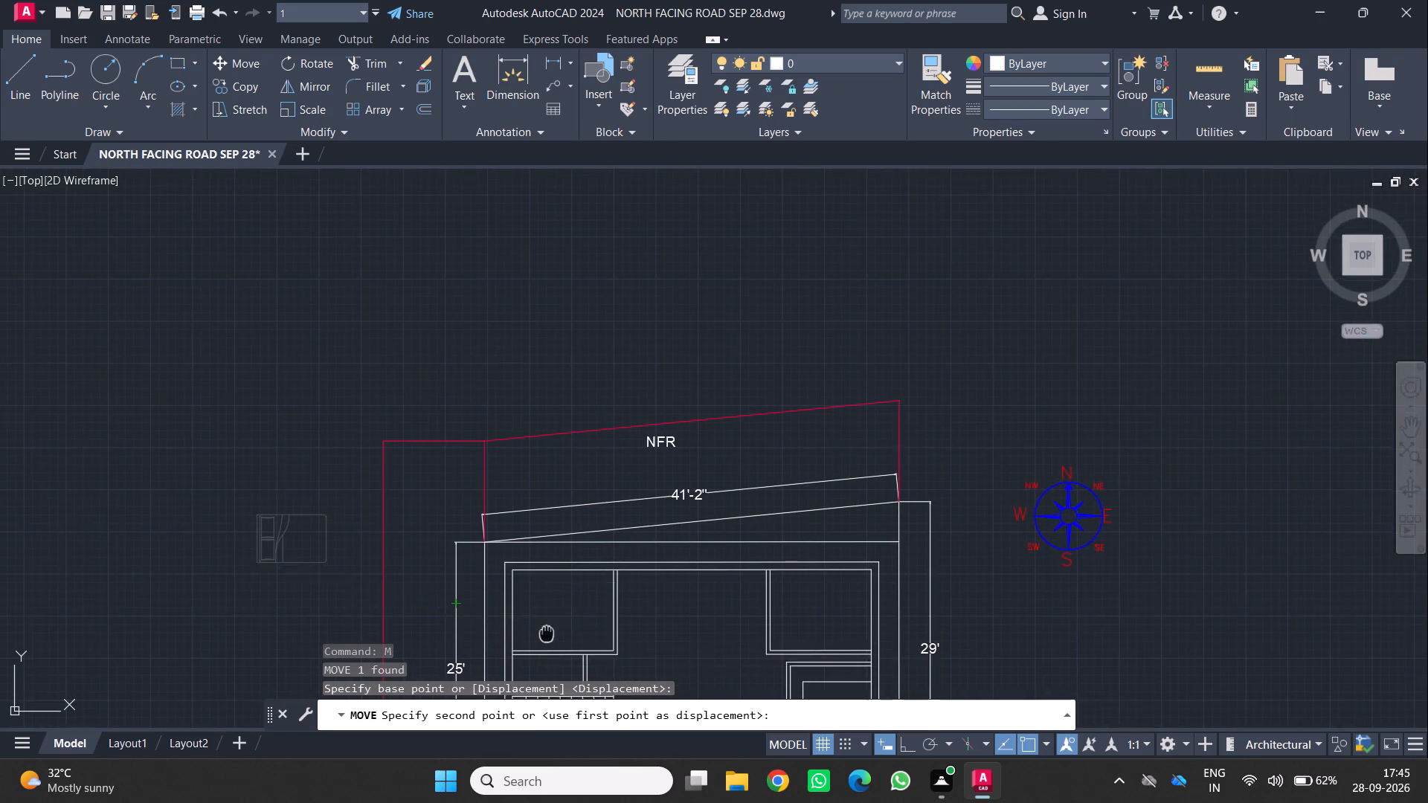
middle_click_drag(537, 612, 521, 502)
scroll(521, 500, "up", 2)
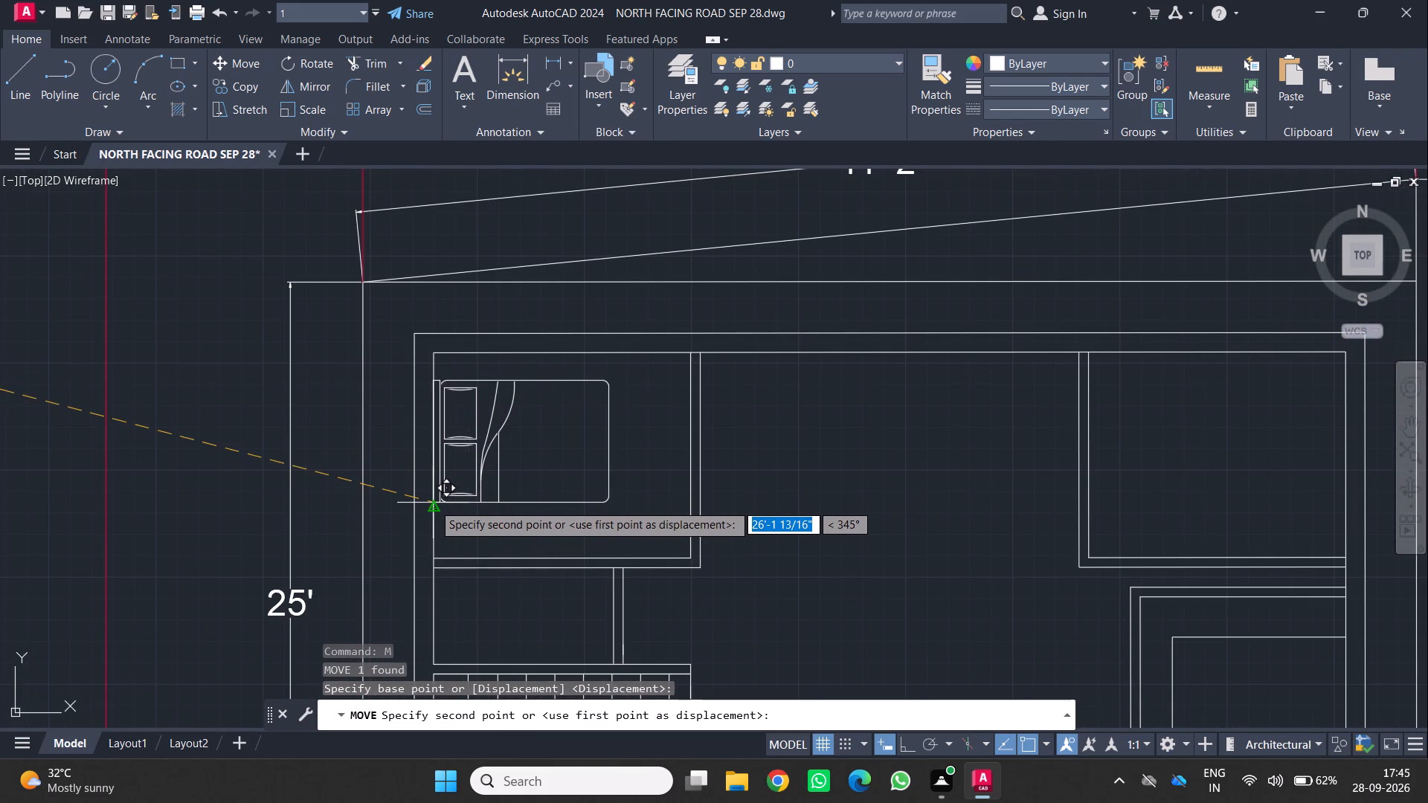
left_click(433, 503)
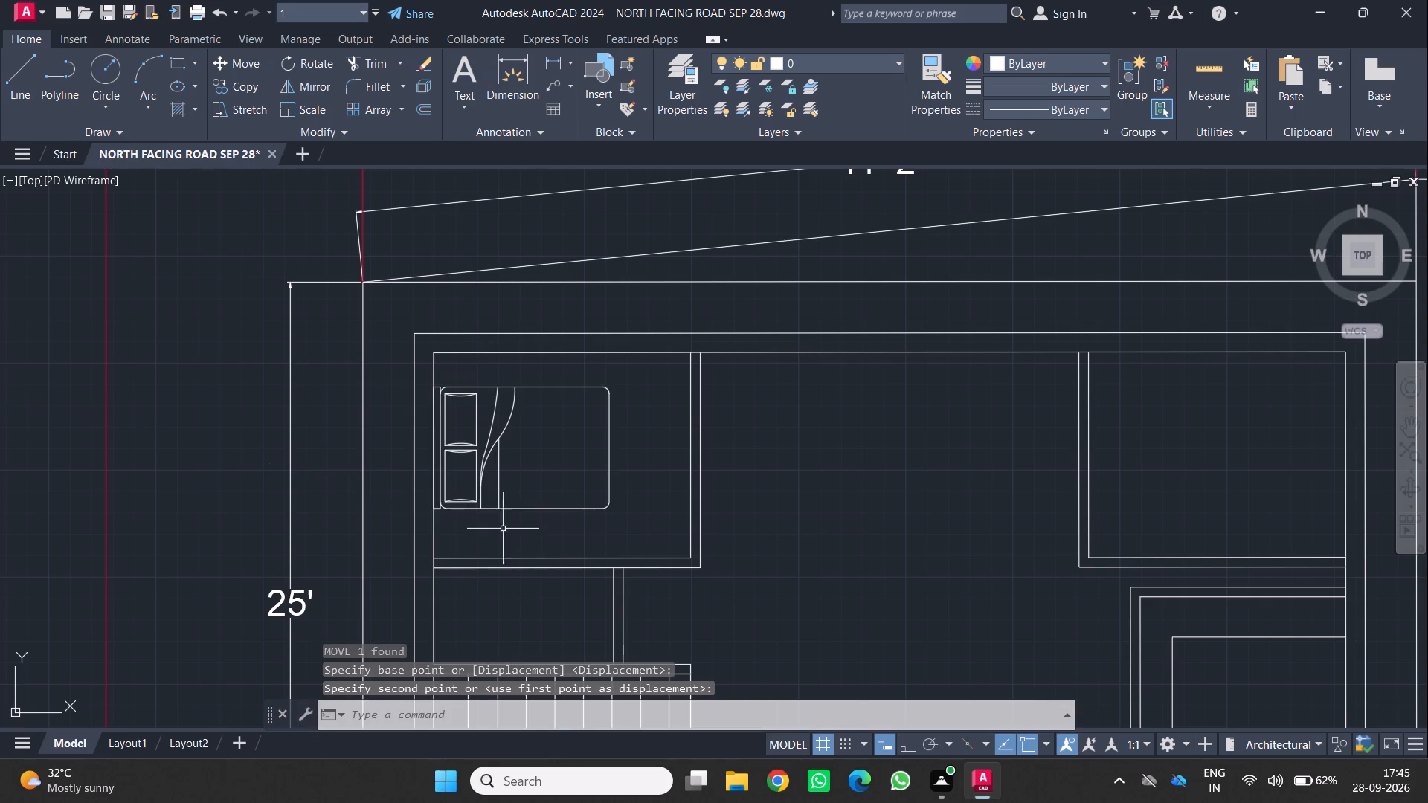
Save the drawing.
scroll(515, 552, "down", 1)
middle_click_drag(515, 554, 443, 471)
scroll(631, 513, "down", 1)
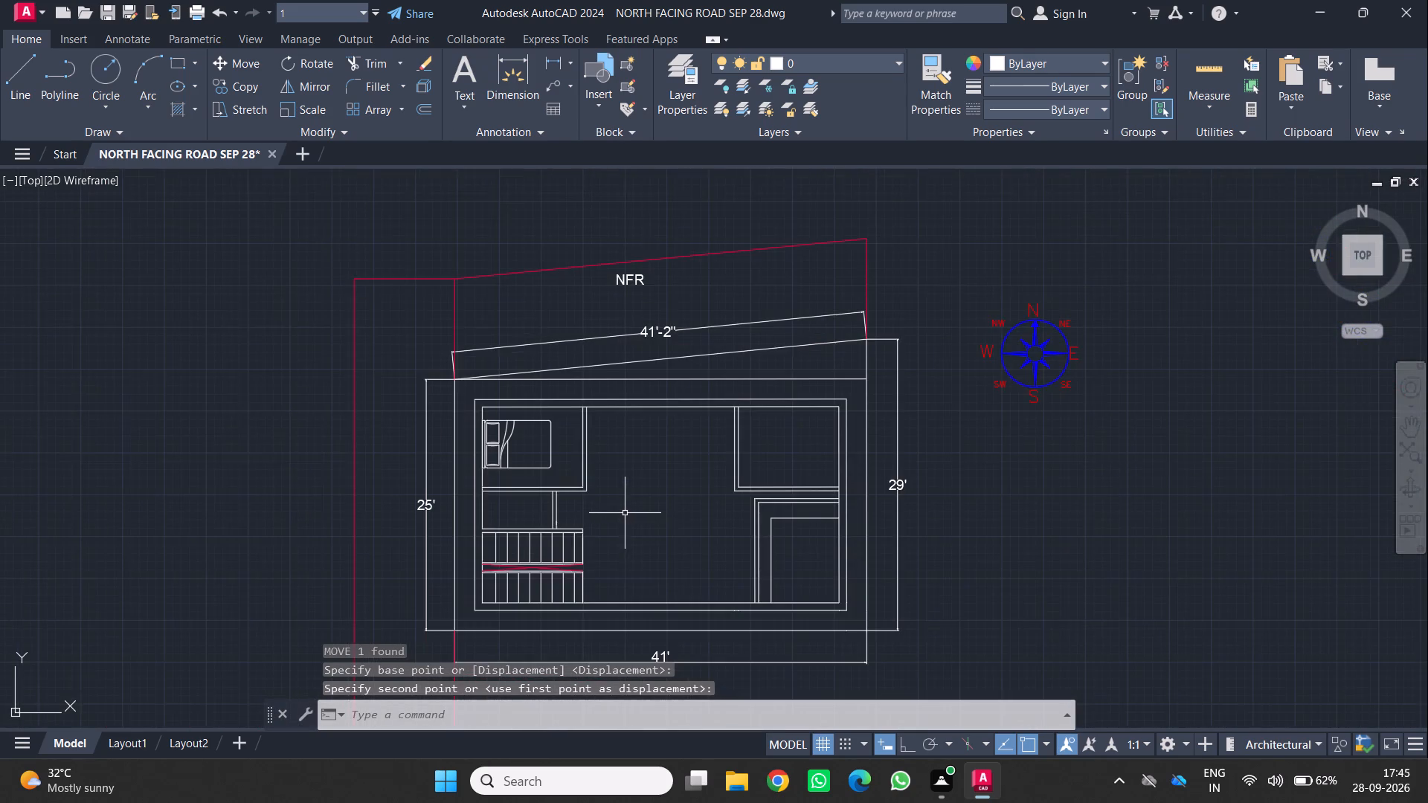
middle_click_drag(624, 513, 477, 517)
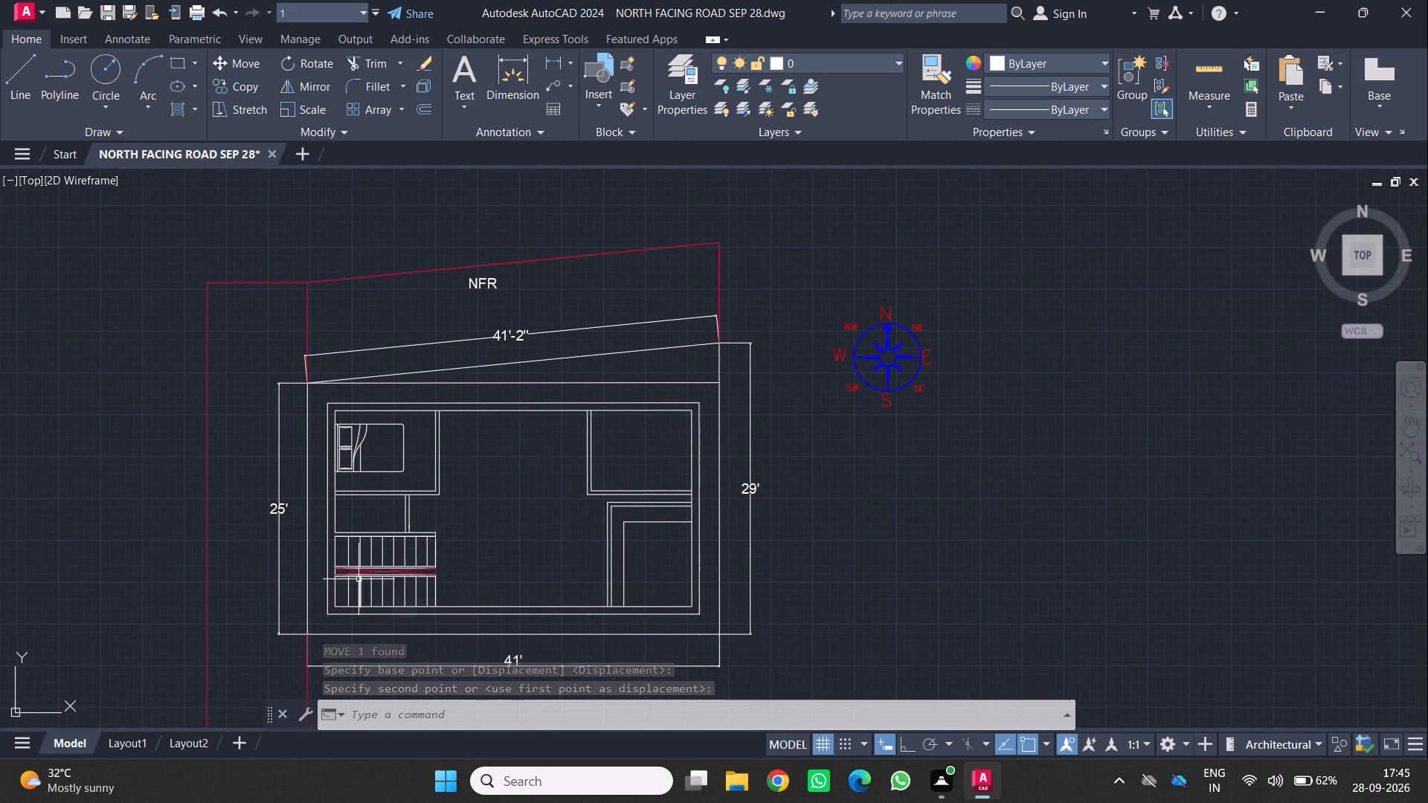
scroll(390, 523, "up", 1)
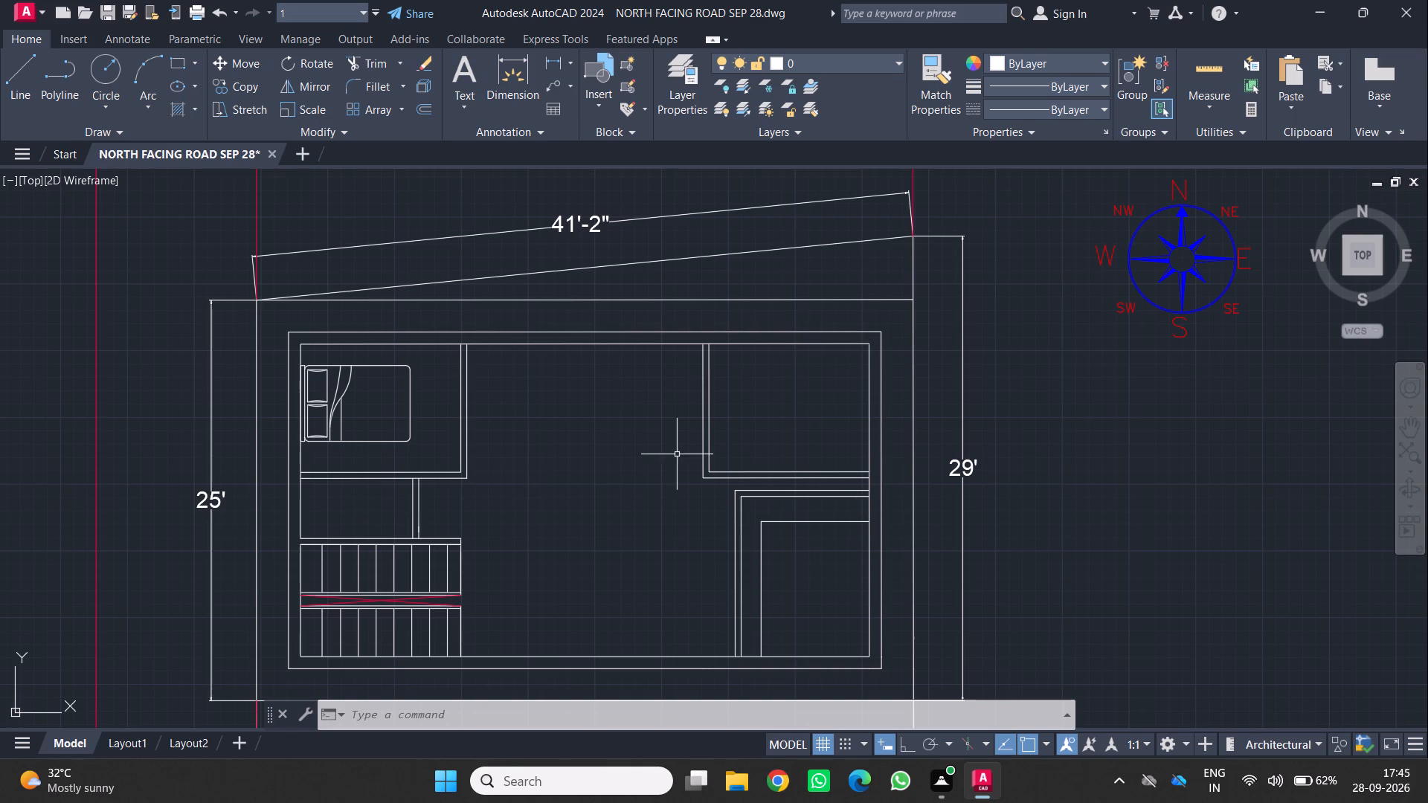
middle_click_drag(679, 455, 540, 468)
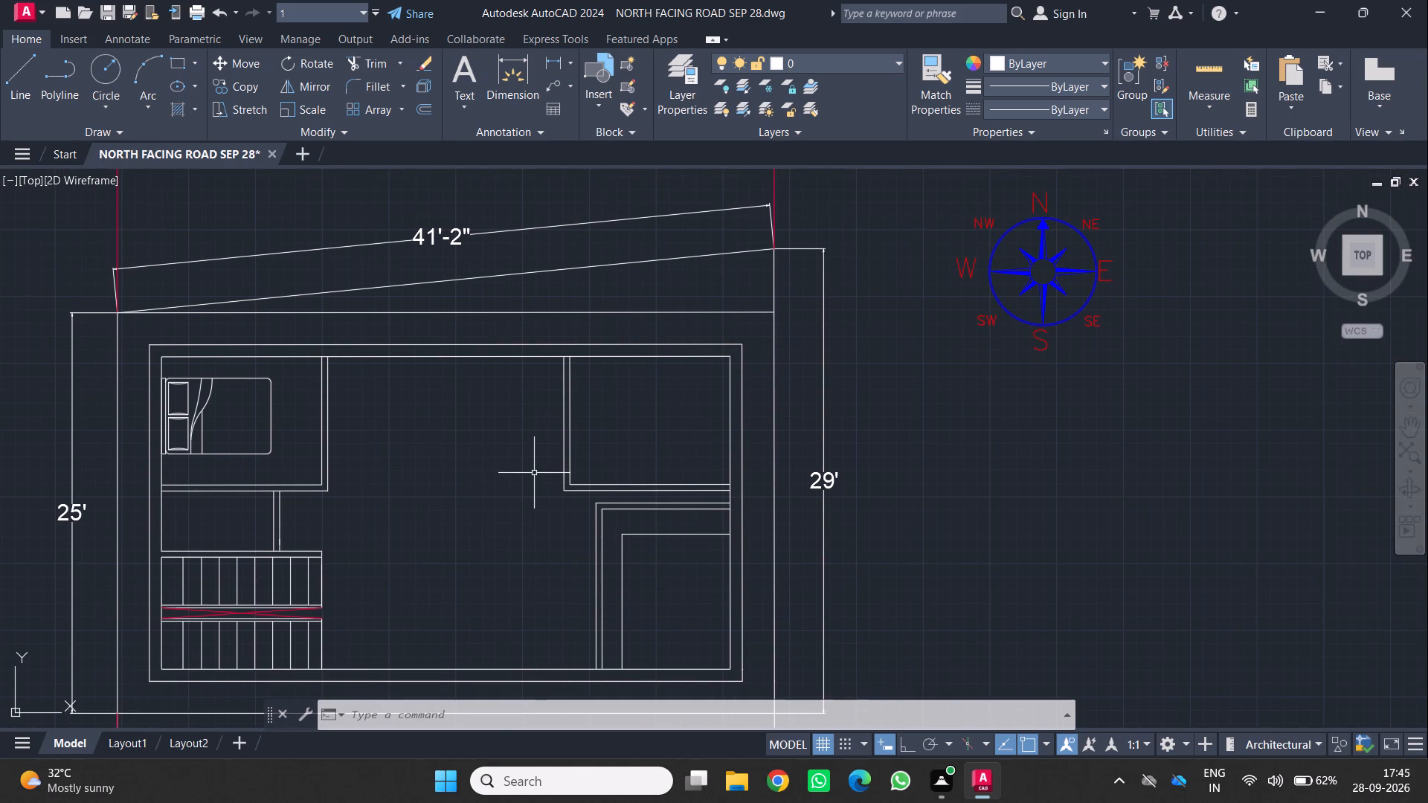
key("ctrl+s")
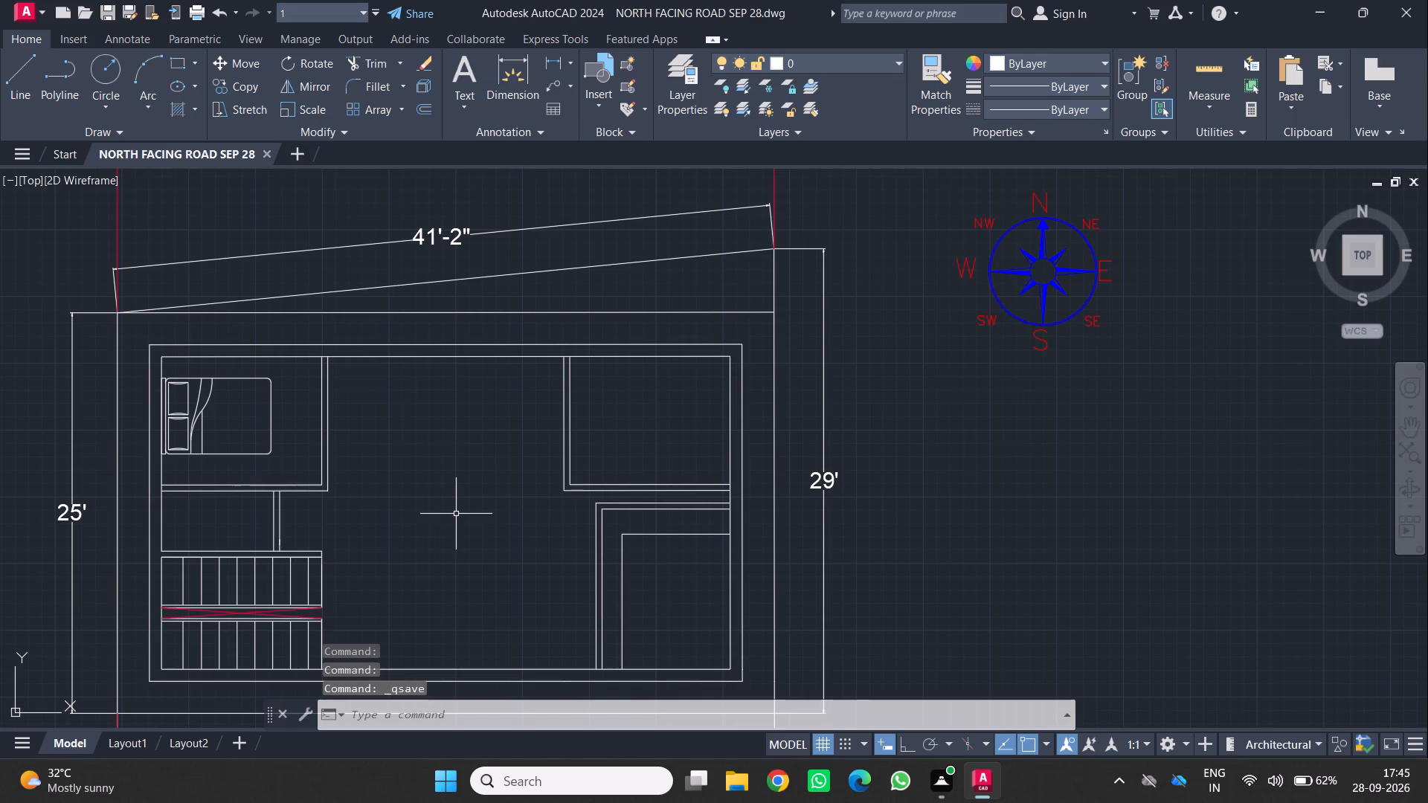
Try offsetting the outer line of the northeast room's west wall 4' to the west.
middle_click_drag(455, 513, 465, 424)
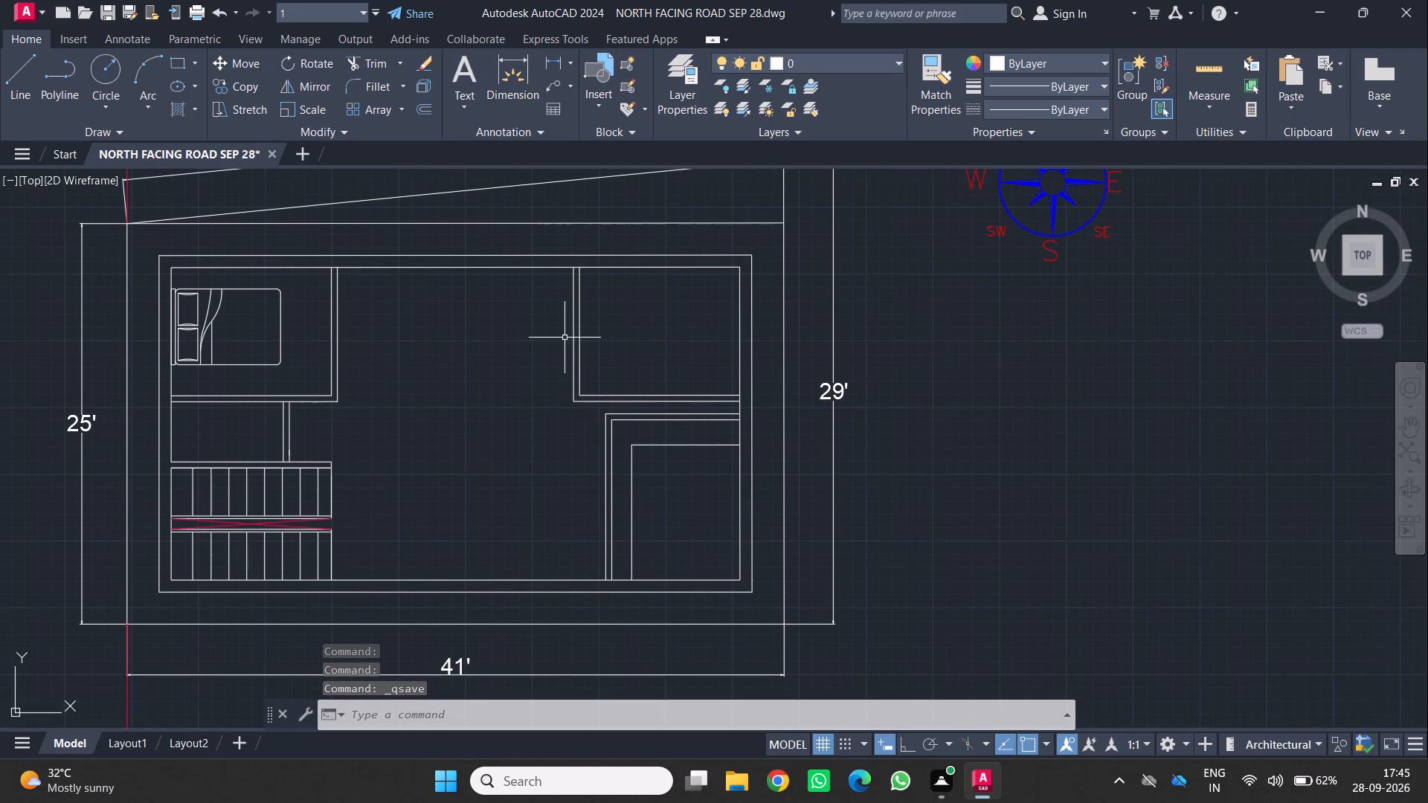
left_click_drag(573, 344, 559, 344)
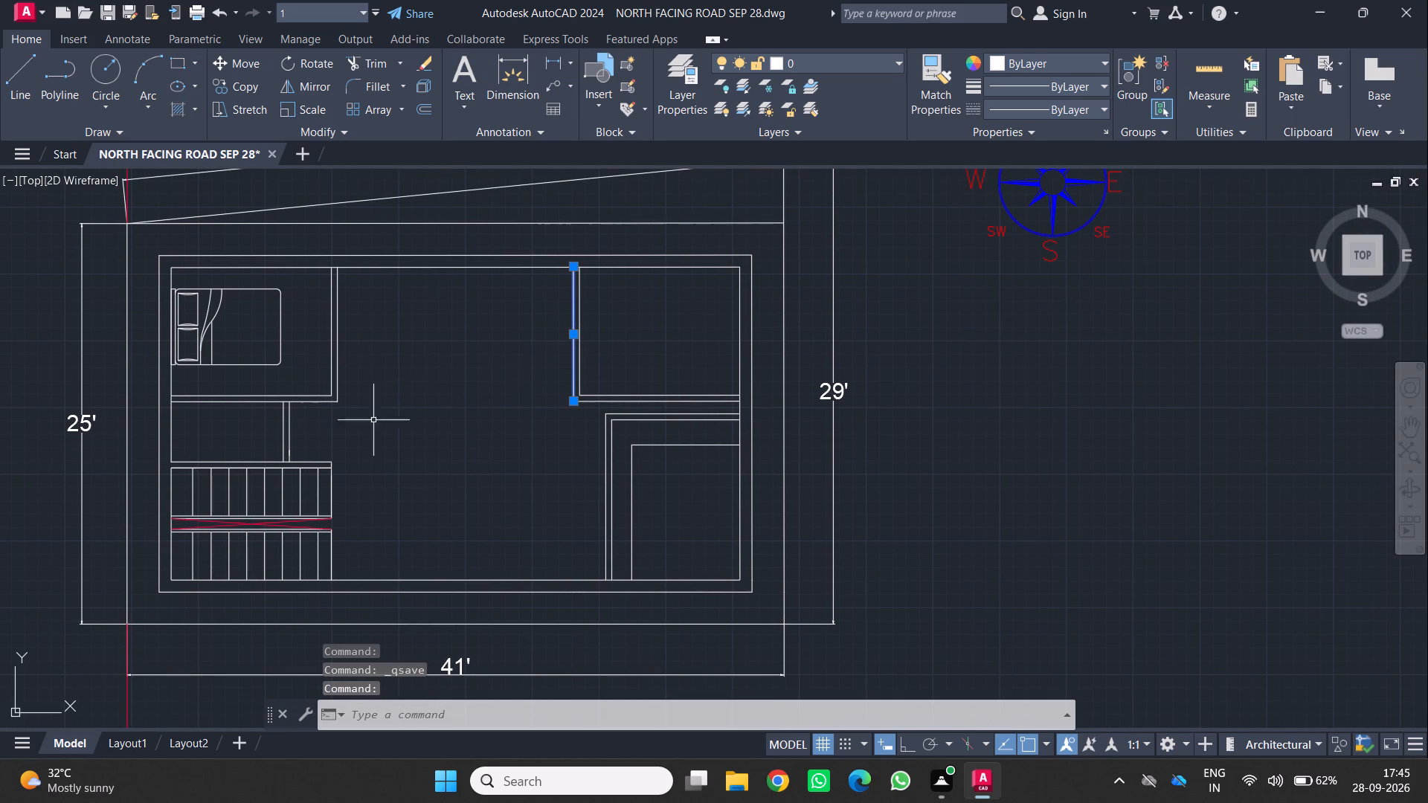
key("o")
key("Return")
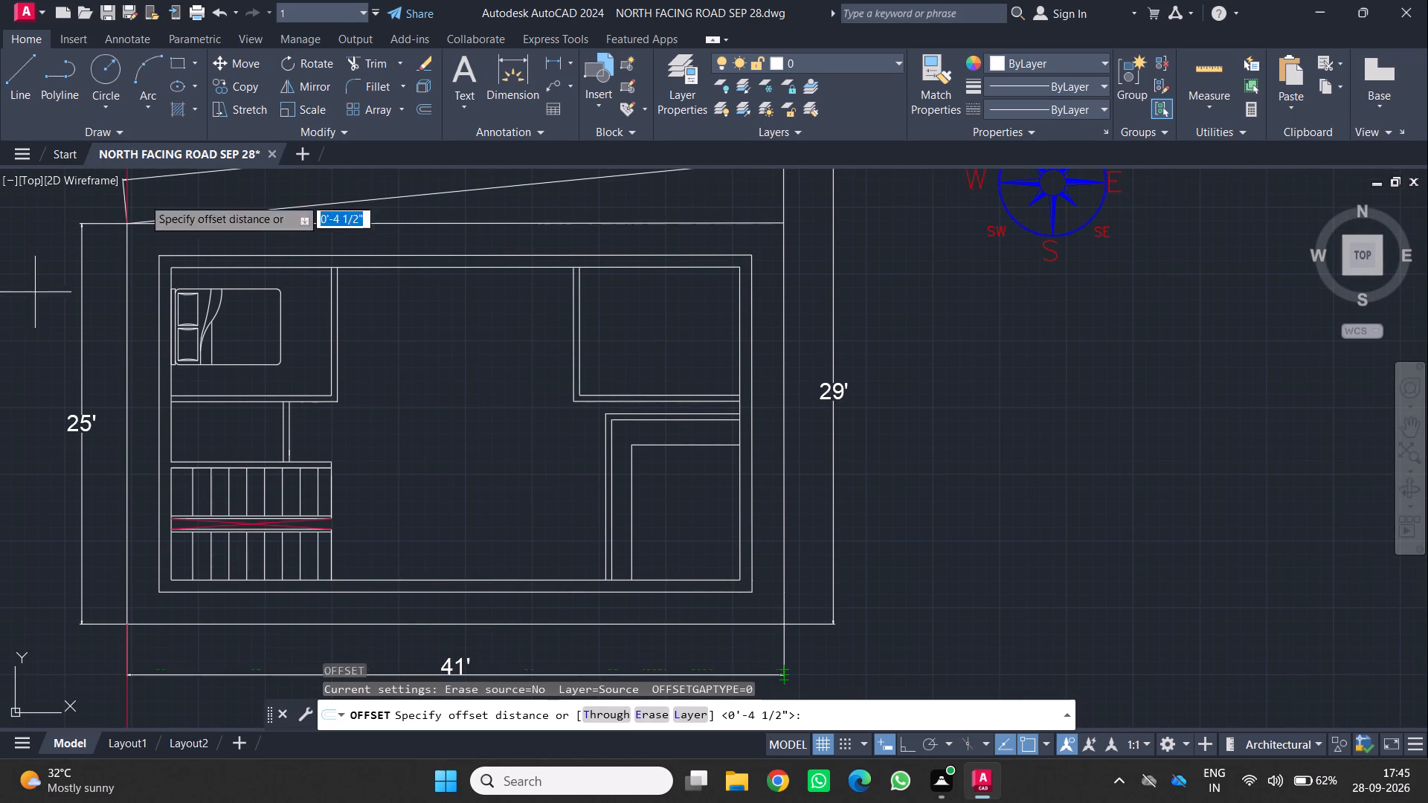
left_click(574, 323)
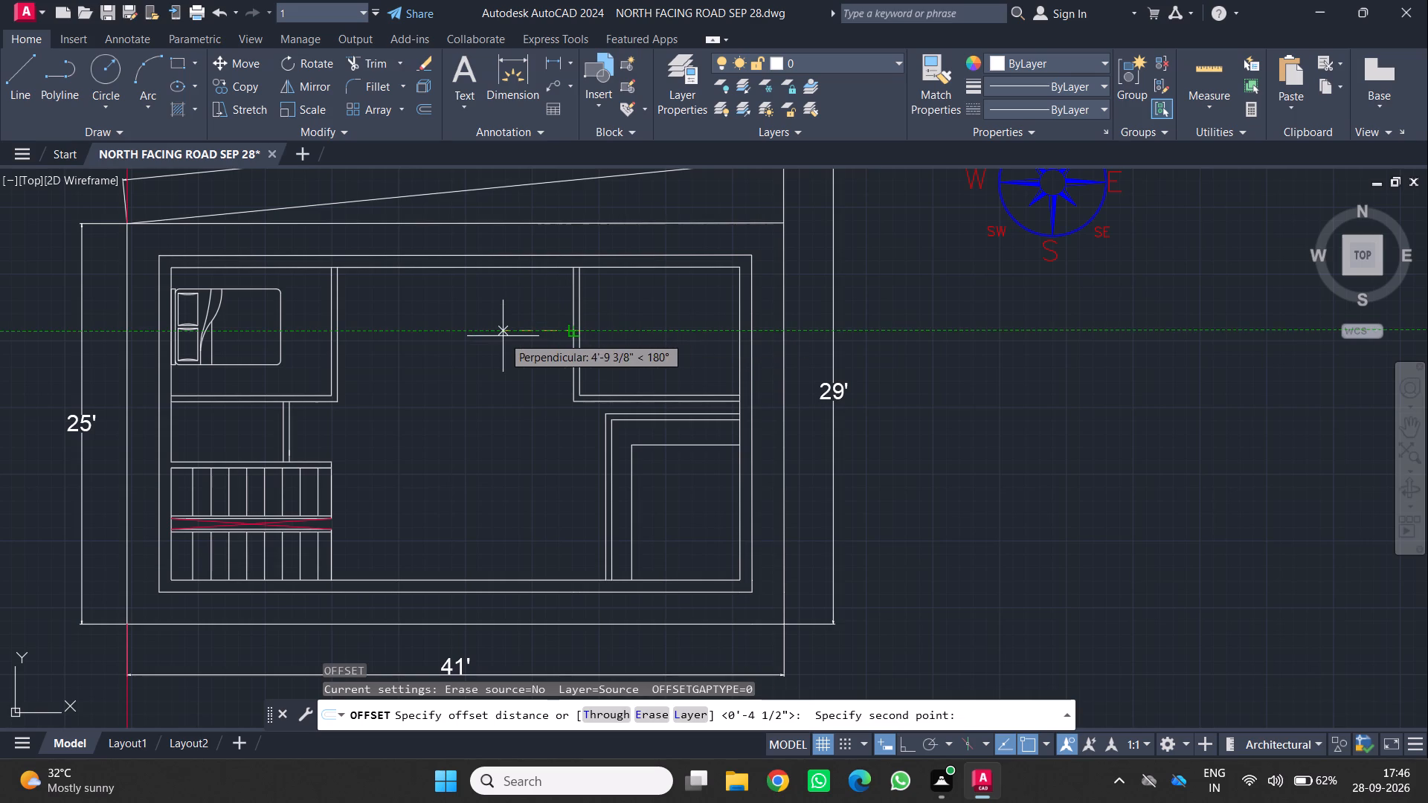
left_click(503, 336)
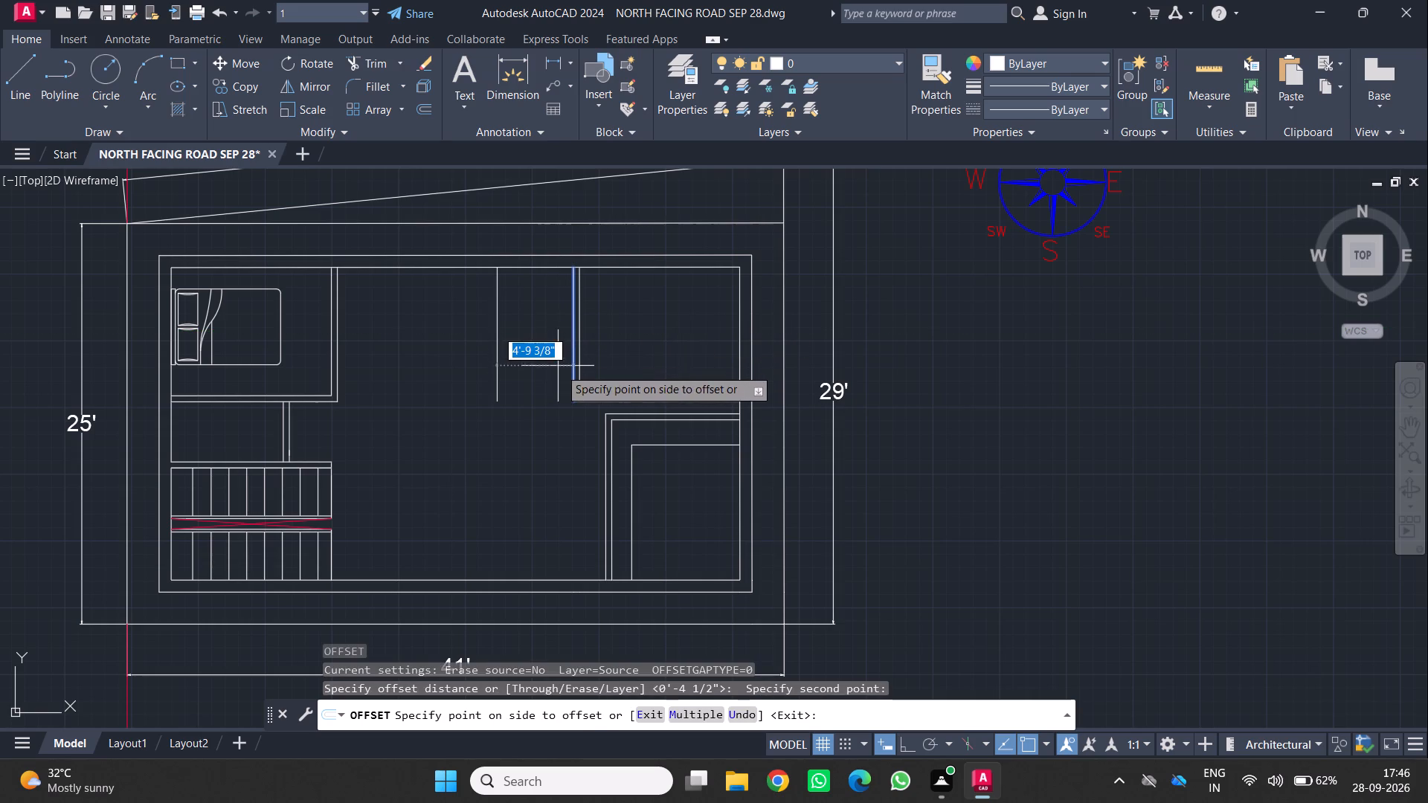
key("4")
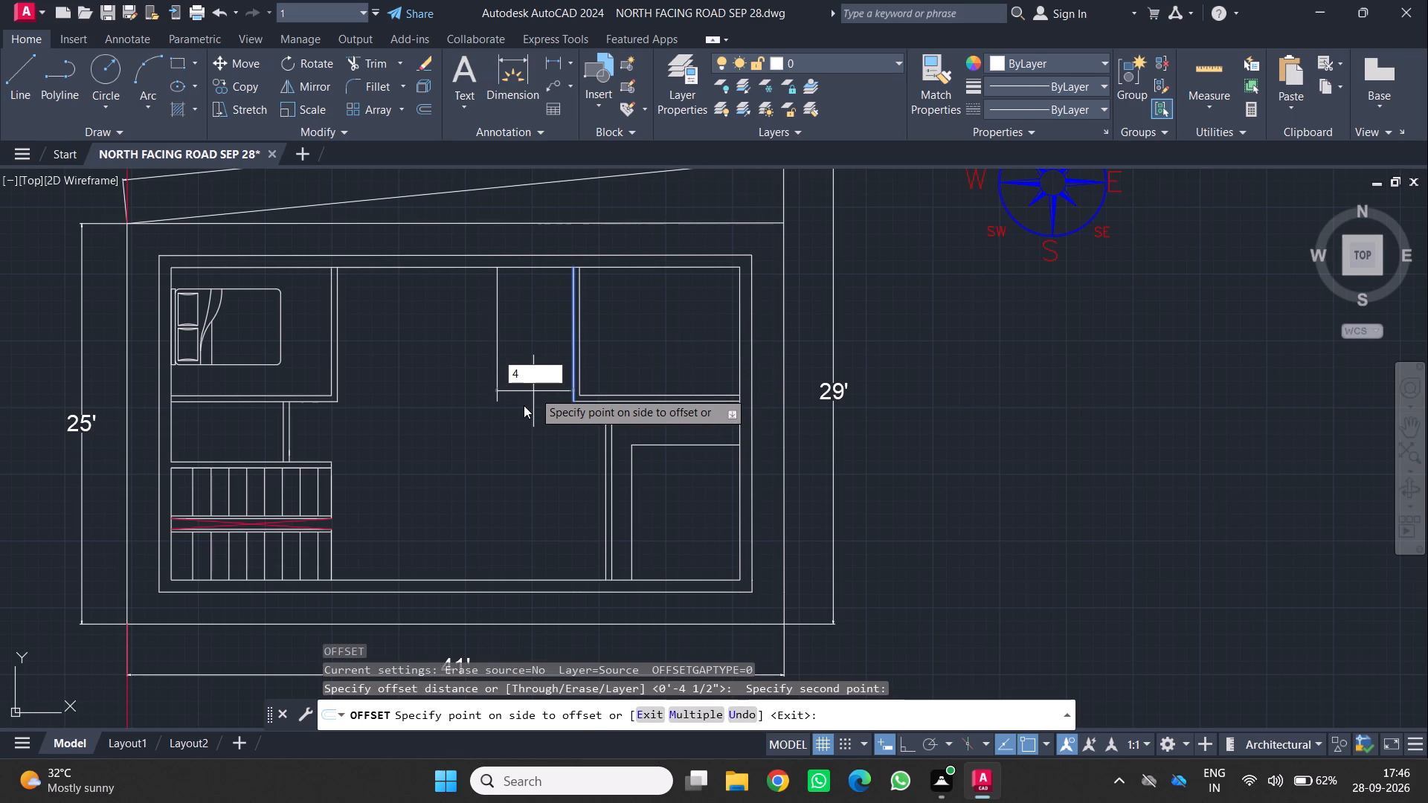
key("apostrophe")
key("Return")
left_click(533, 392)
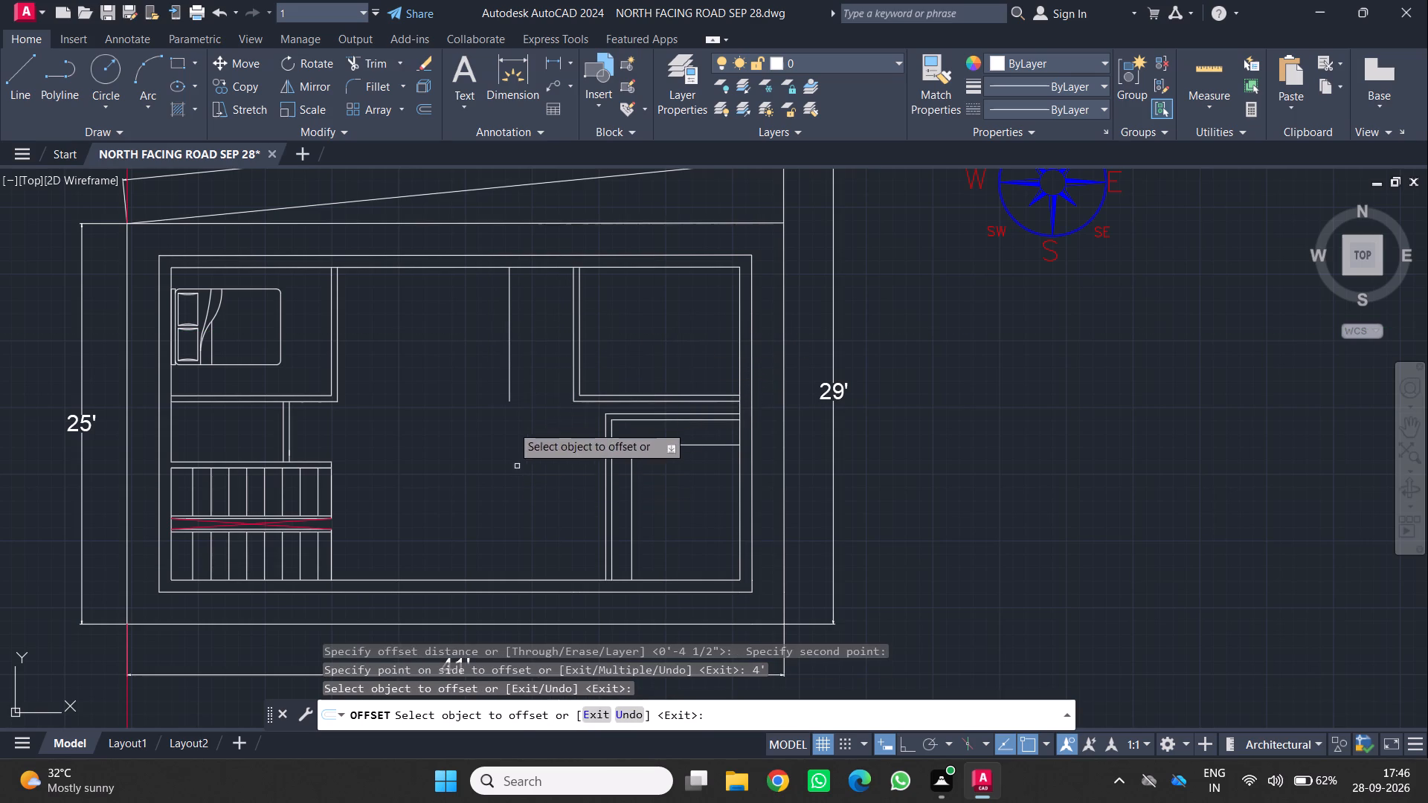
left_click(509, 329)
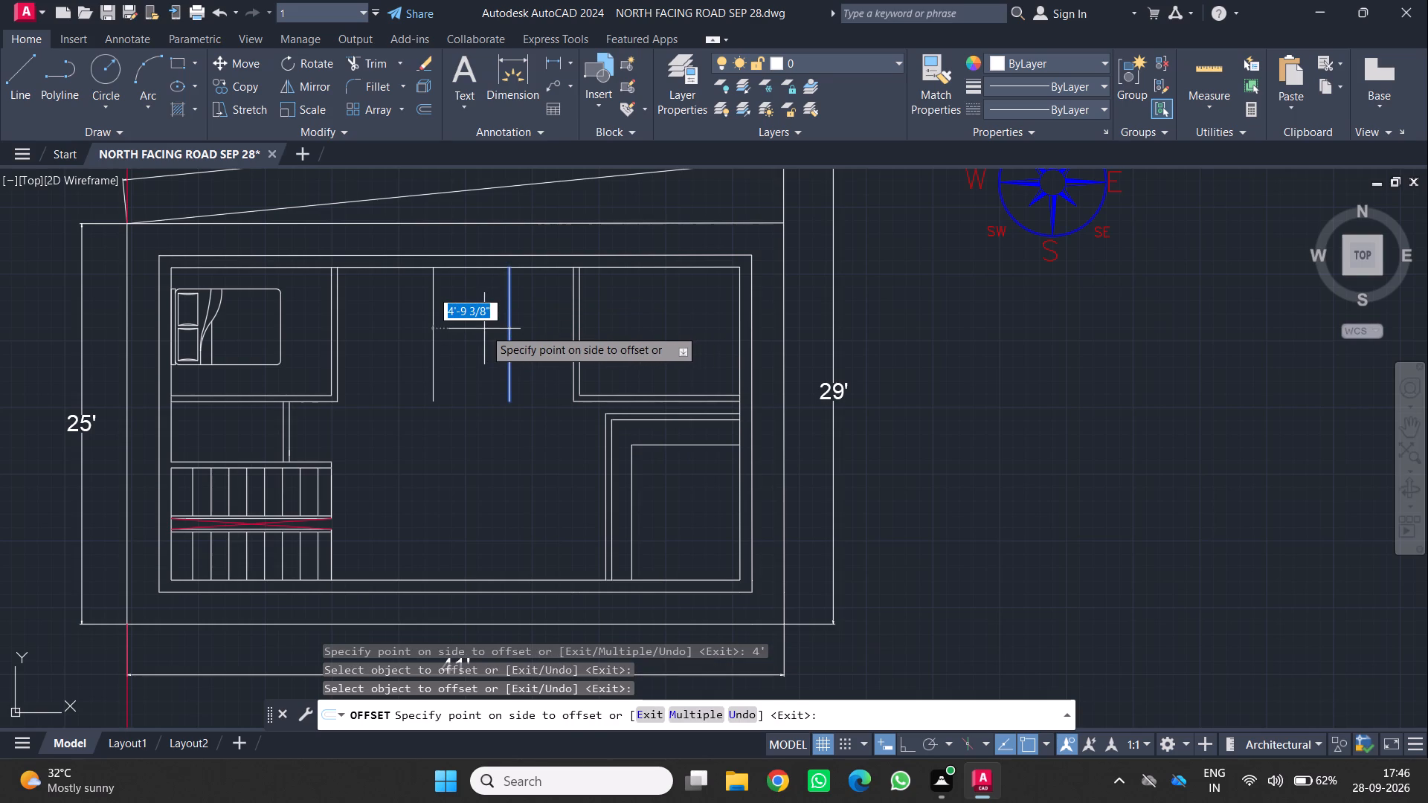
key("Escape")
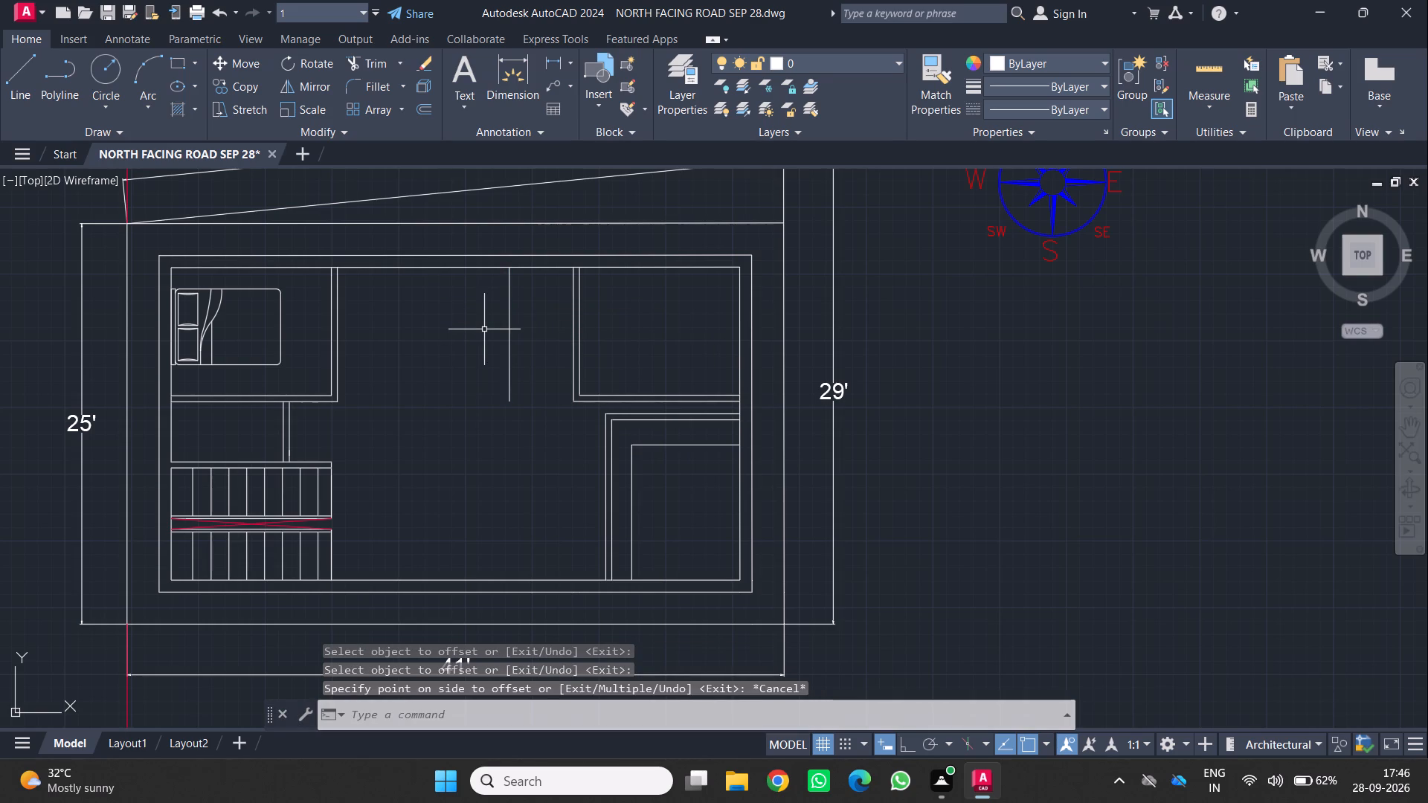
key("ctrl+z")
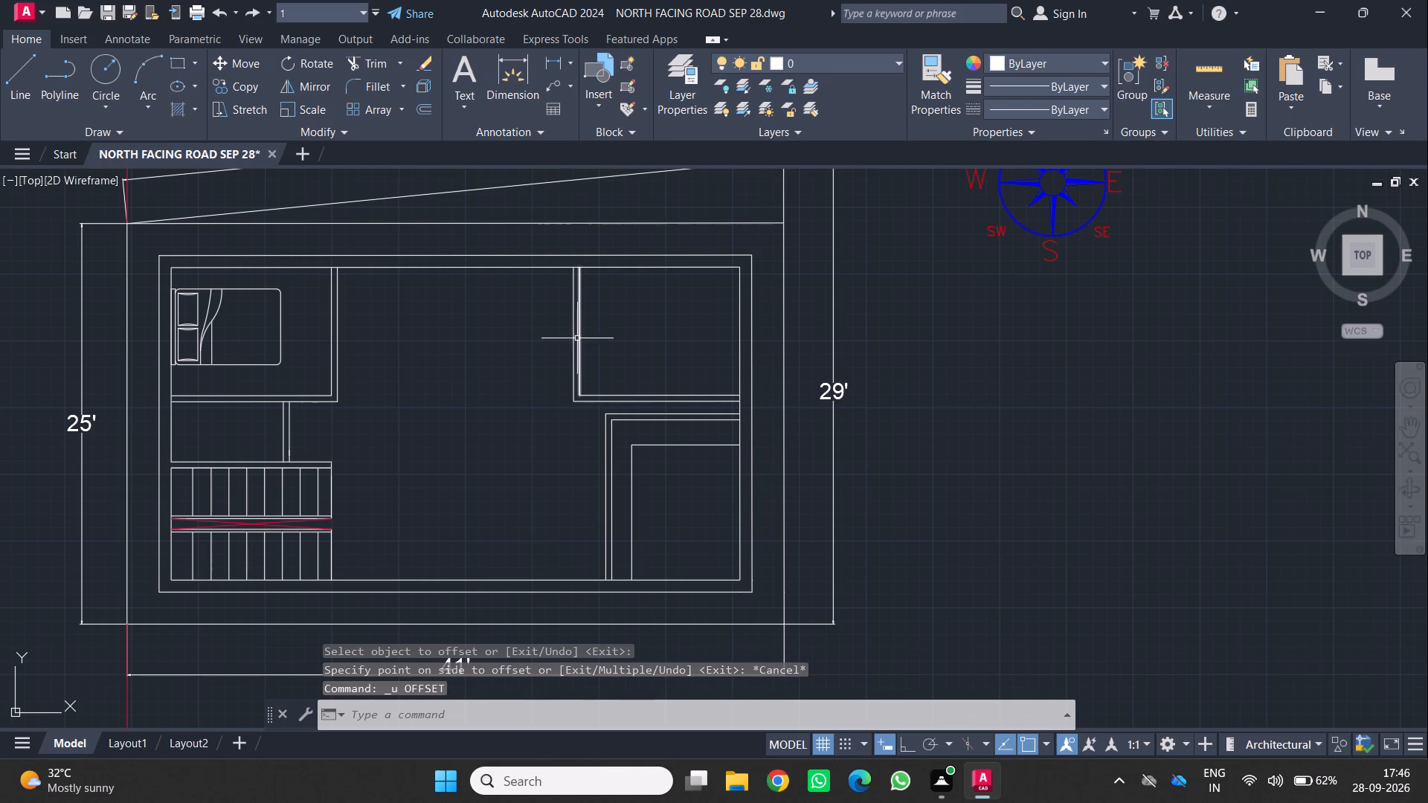
Offset the outer line of the northeast room's west wall 6' west, and offset that copy 4.5" further west to form a wall.
left_click(573, 331)
key("o")
key("Return")
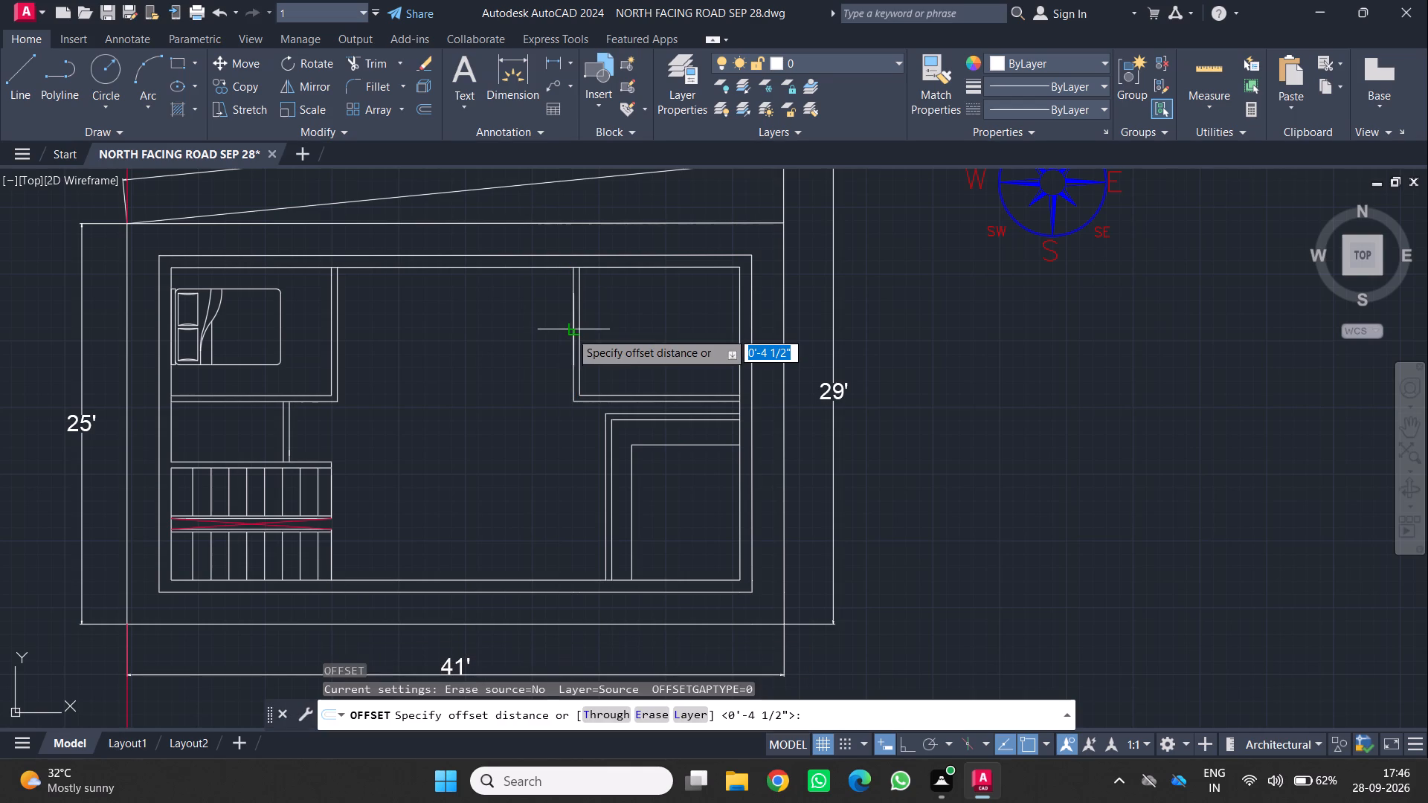
left_click(570, 331)
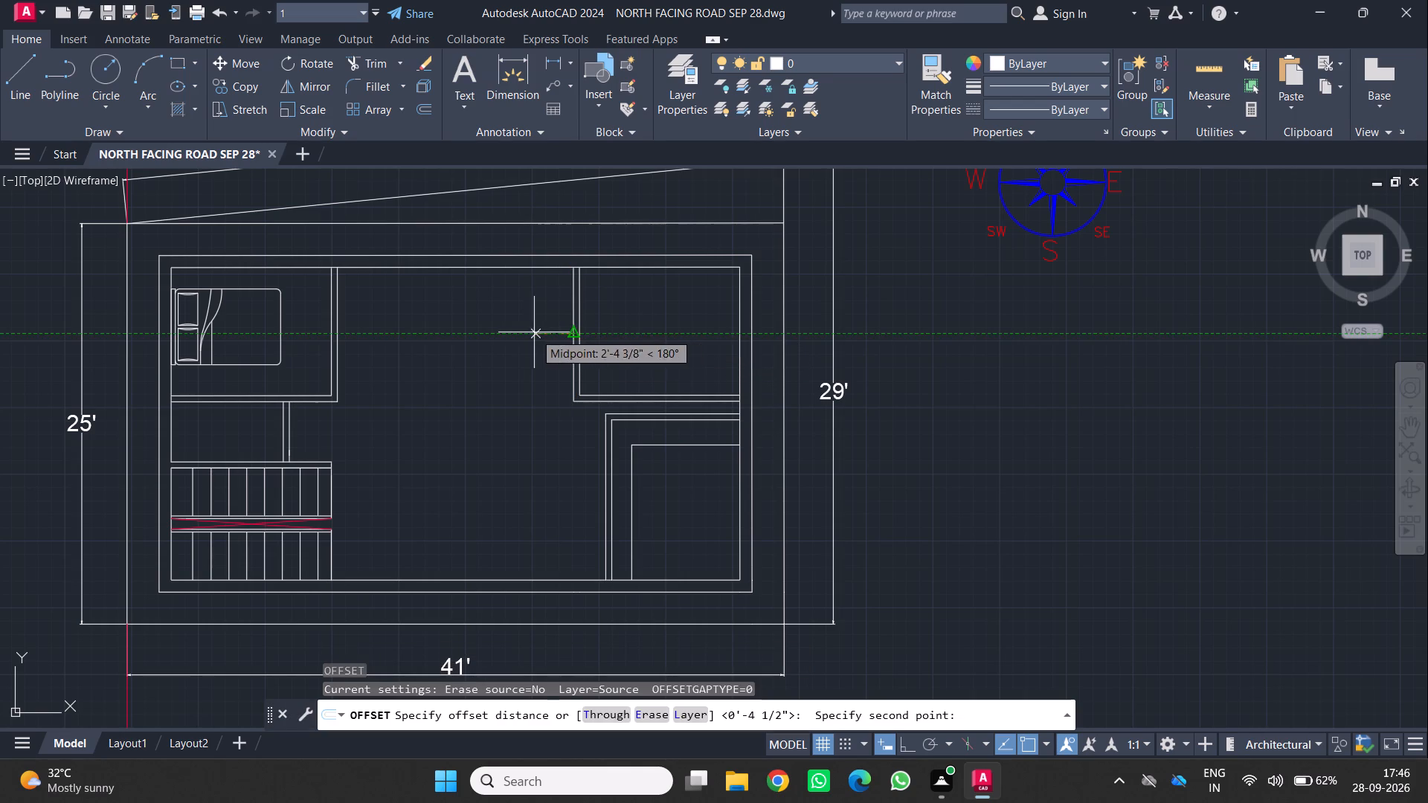
type("6'")
key("Return")
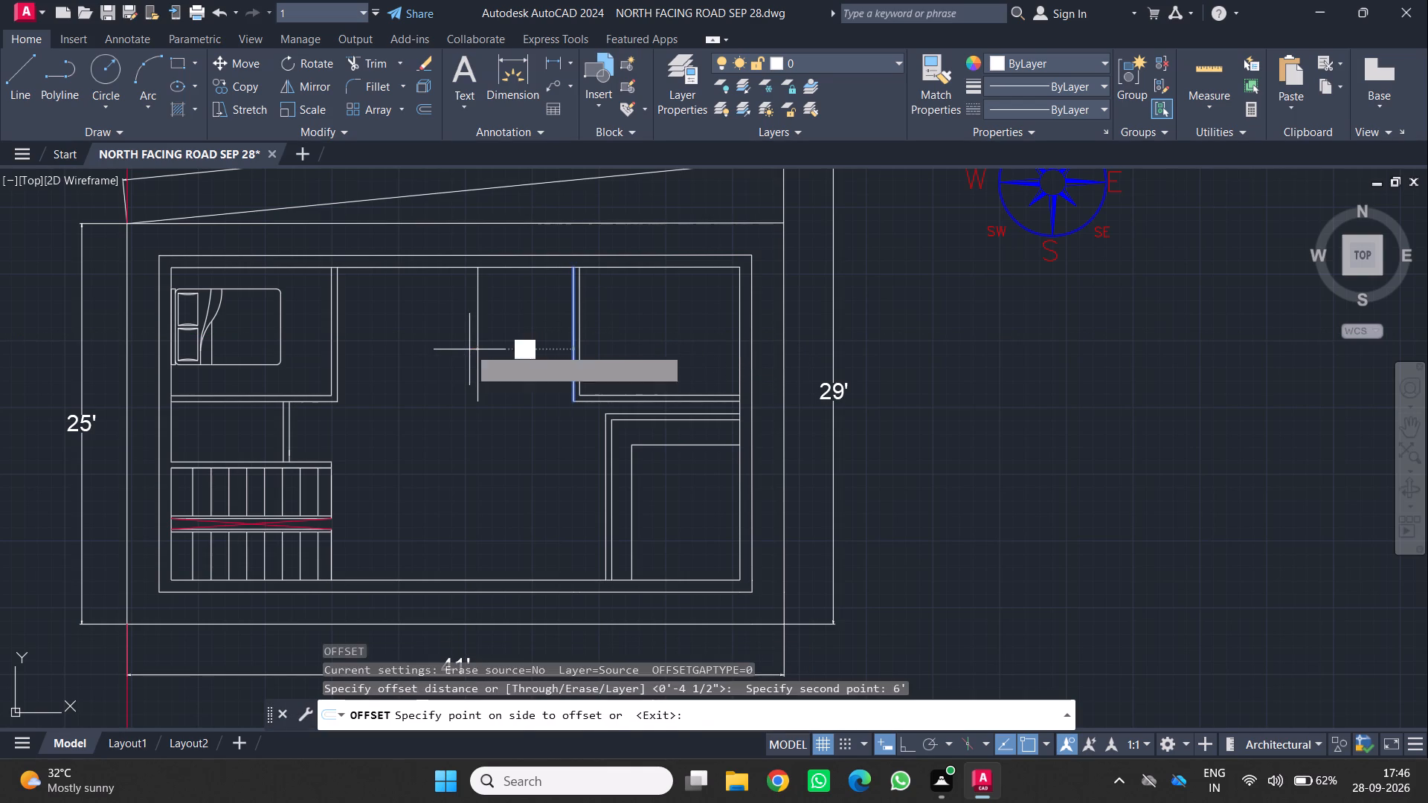
left_click(469, 348)
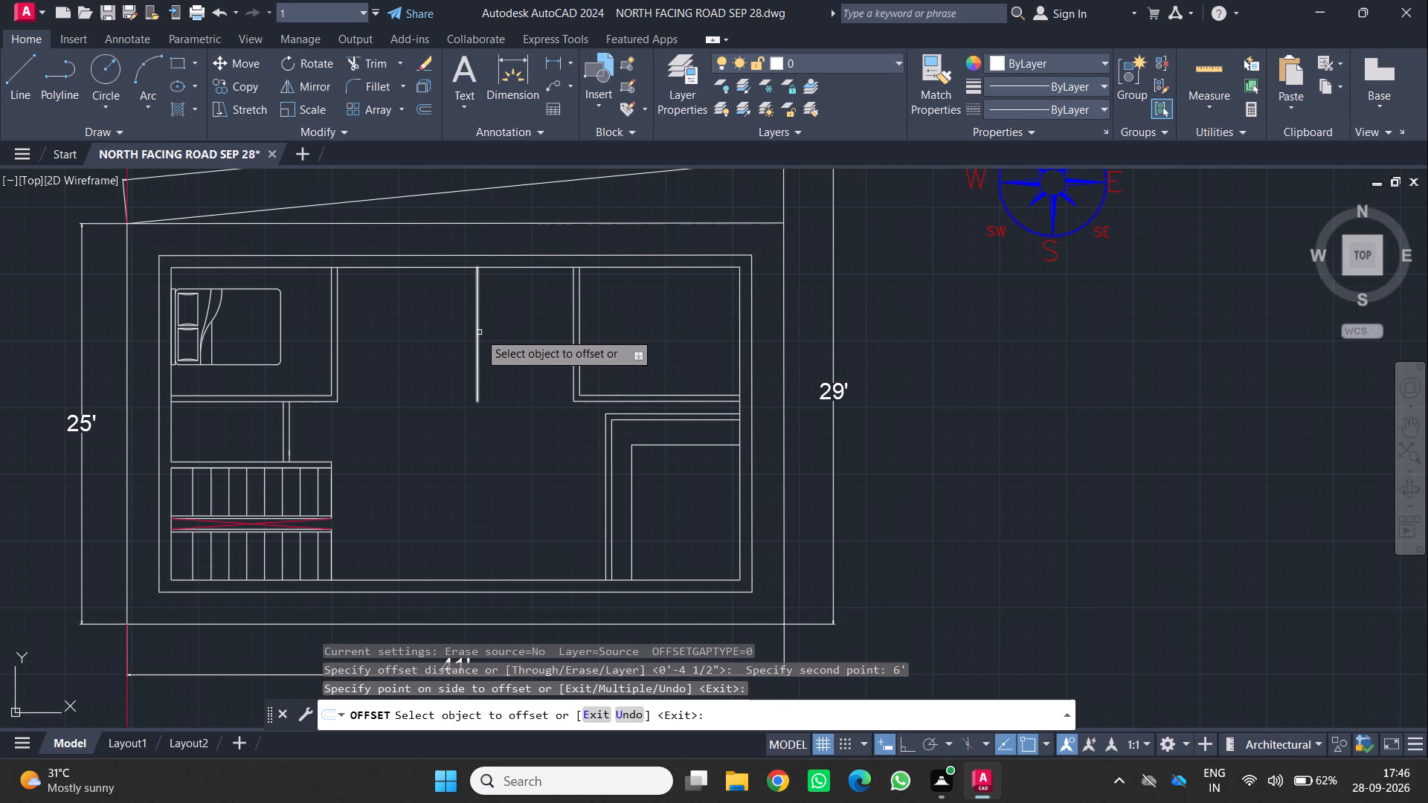
left_click(479, 332)
key("4")
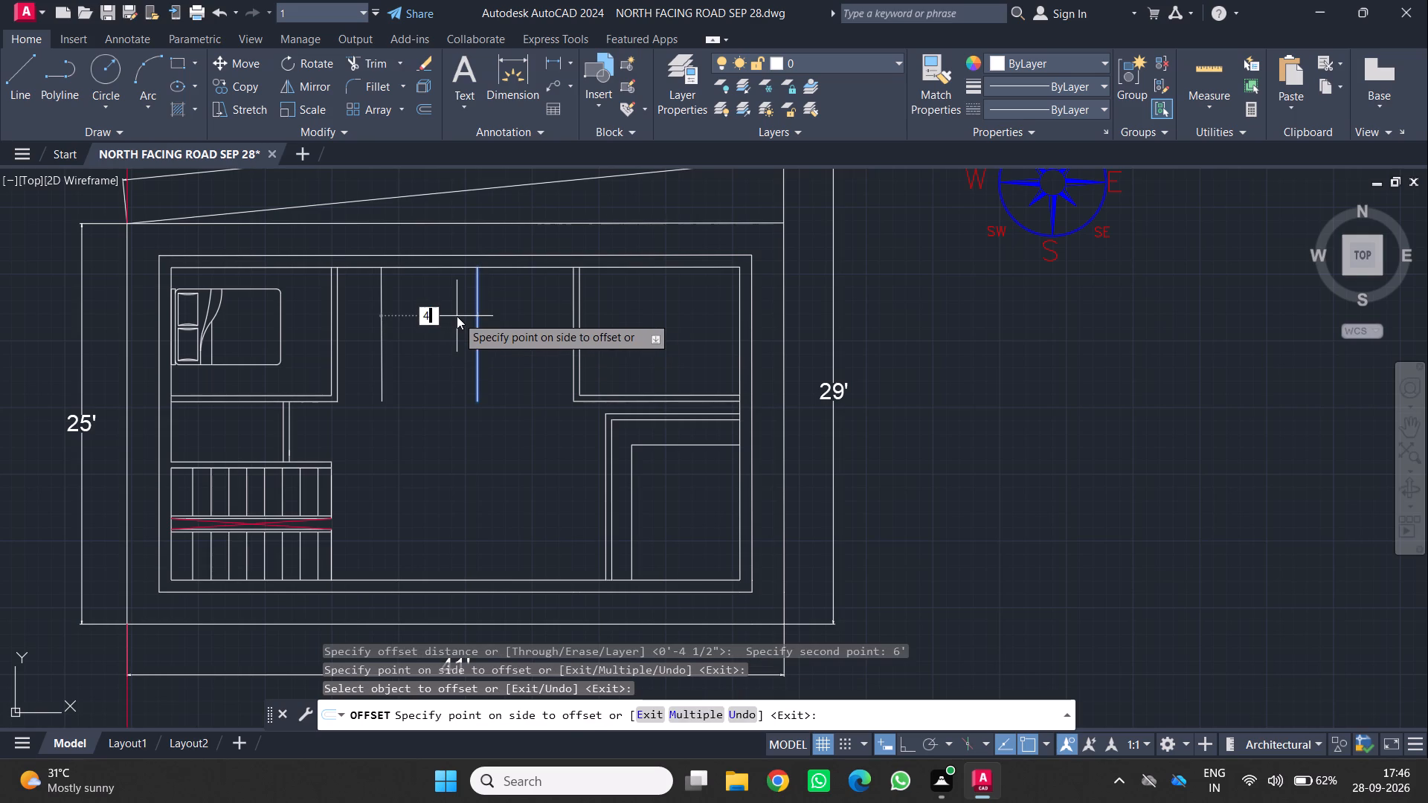
key("period")
key("5")
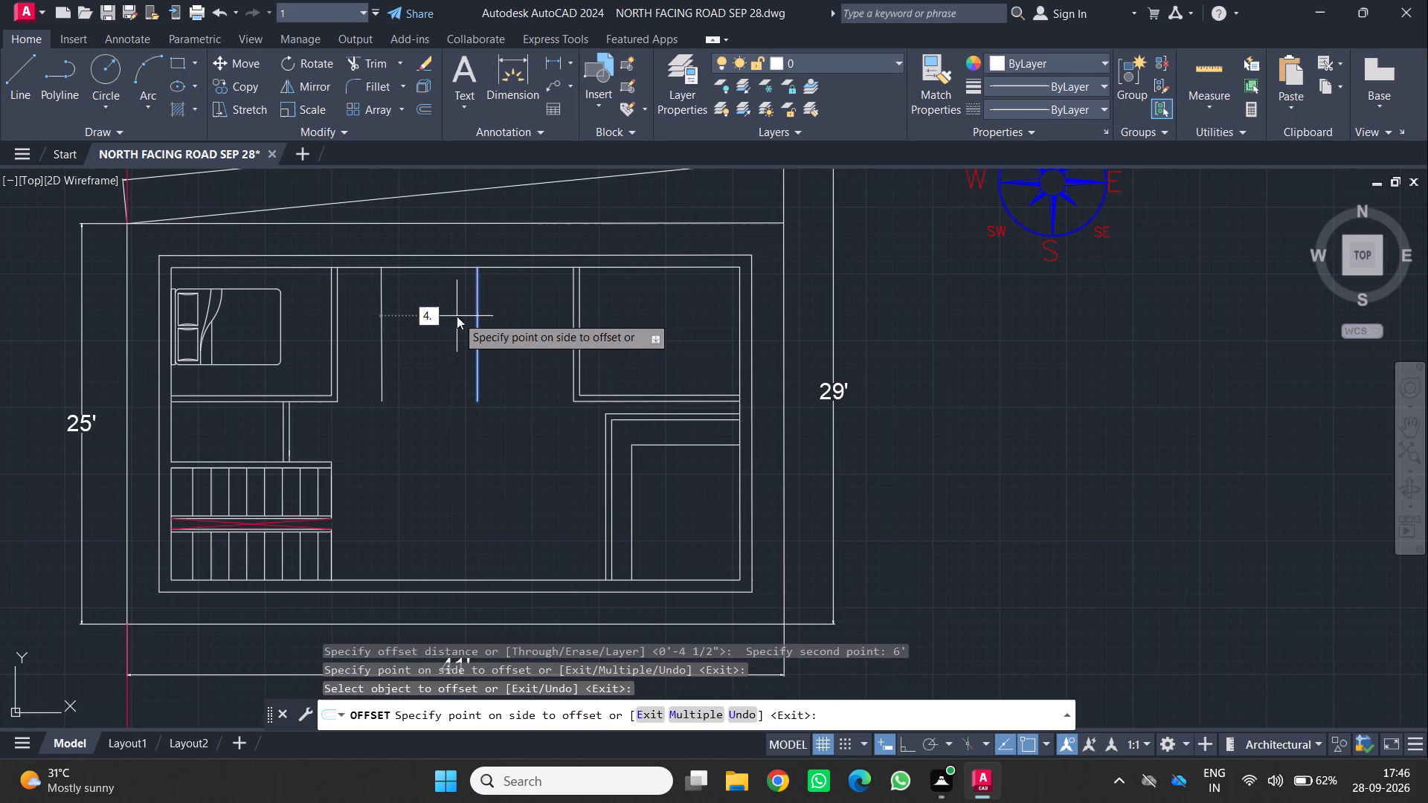
key("Return")
left_click(453, 361)
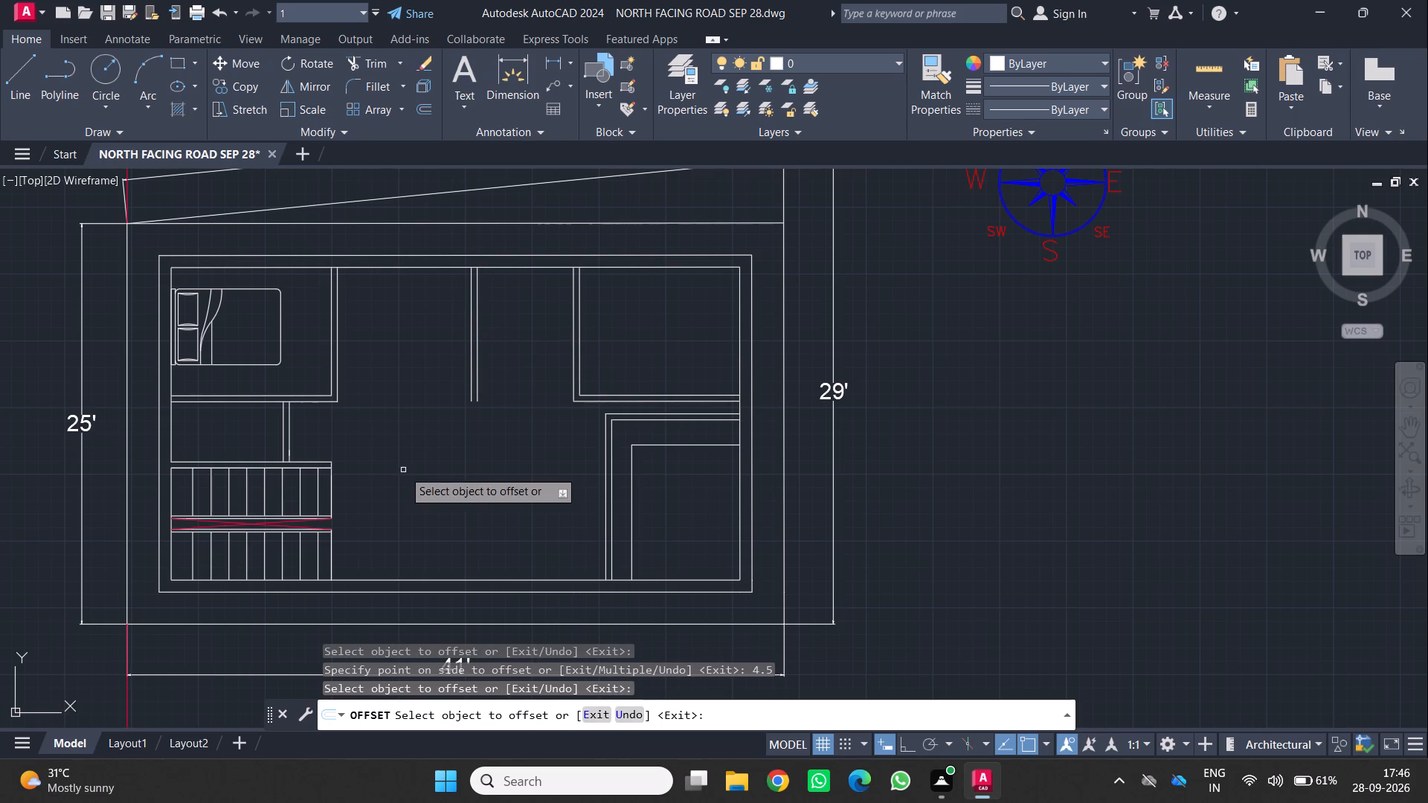
Offset the inner line of the north wall 6' south, and offset that copy 4.5" further south.
left_click(522, 267)
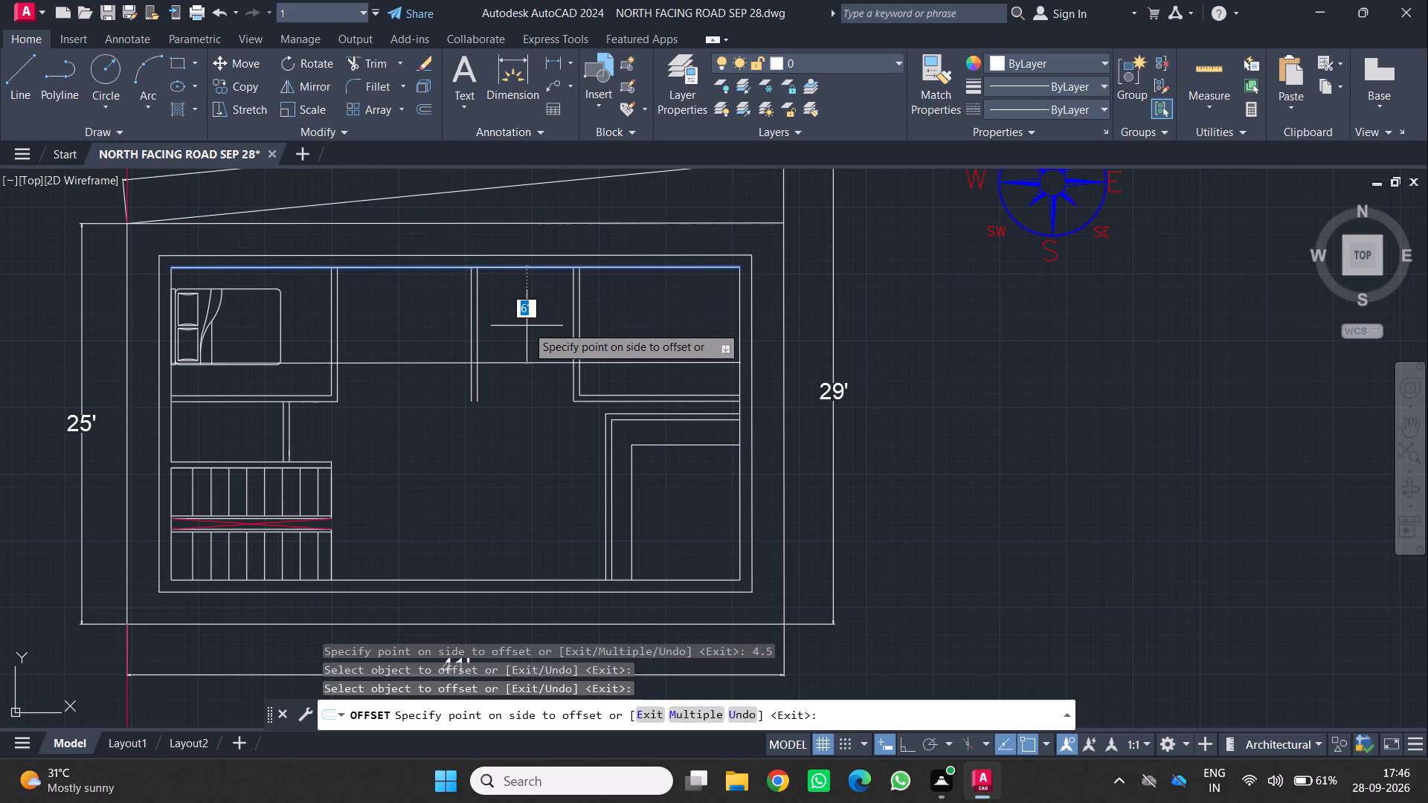
left_click(527, 326)
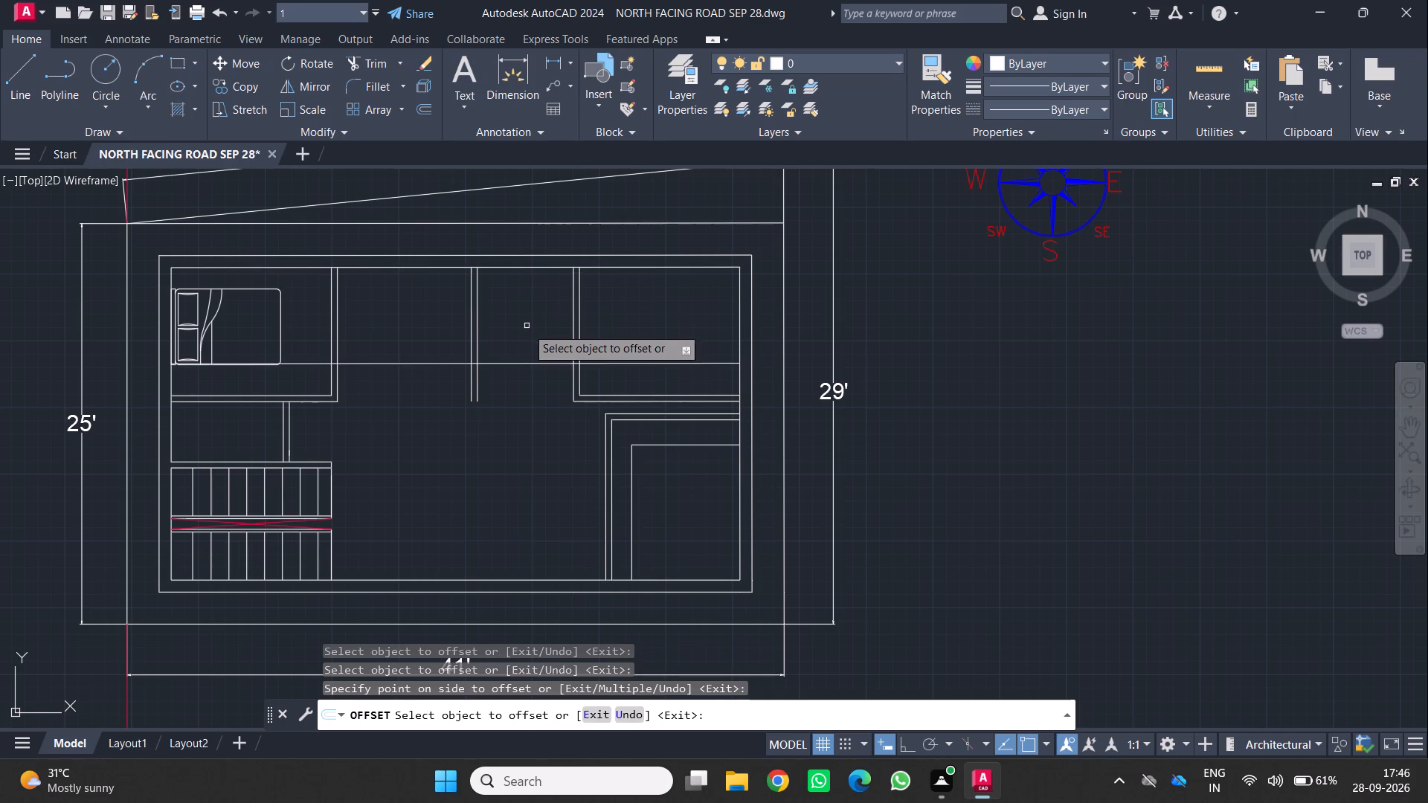
left_click(520, 362)
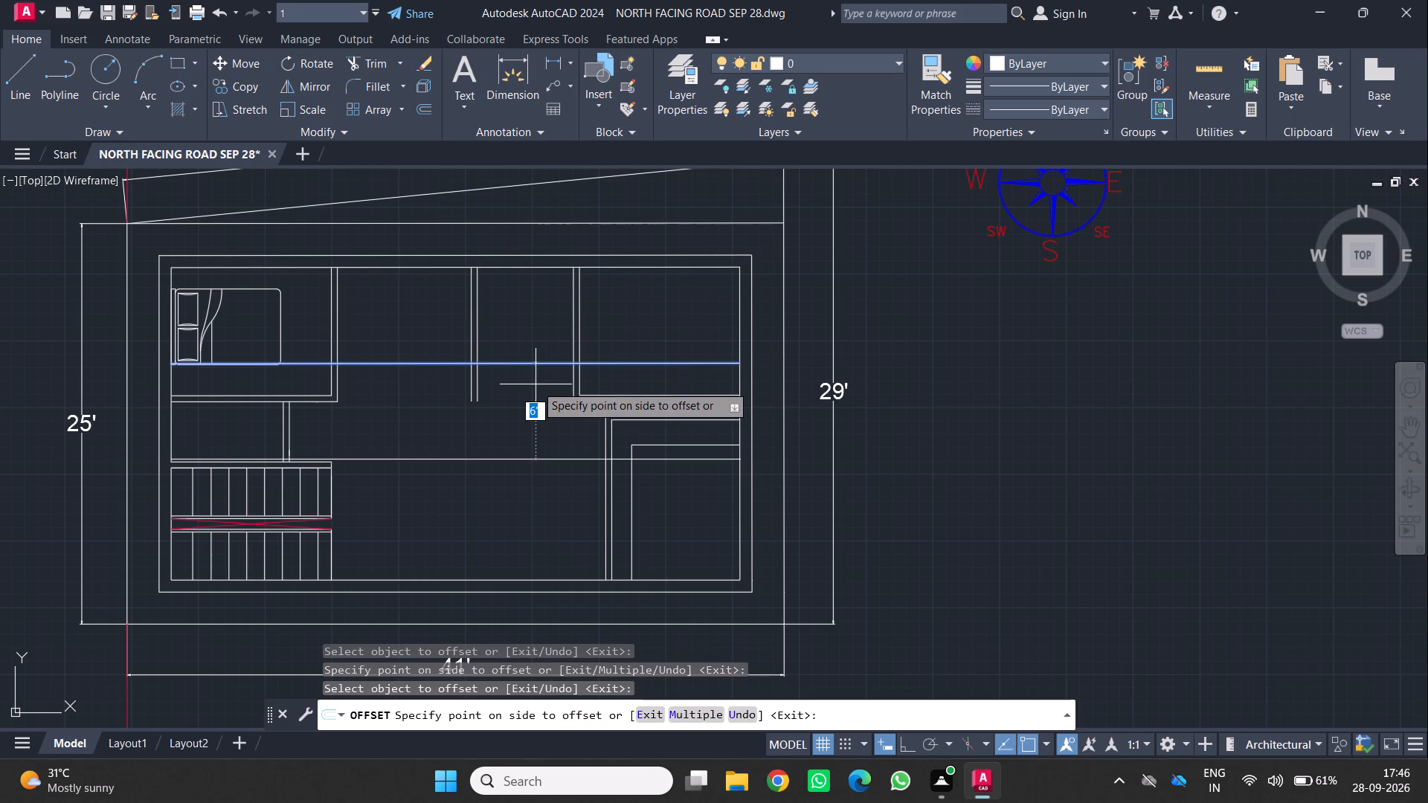
key("3")
key("BackSpace")
type("4.5")
key("Return")
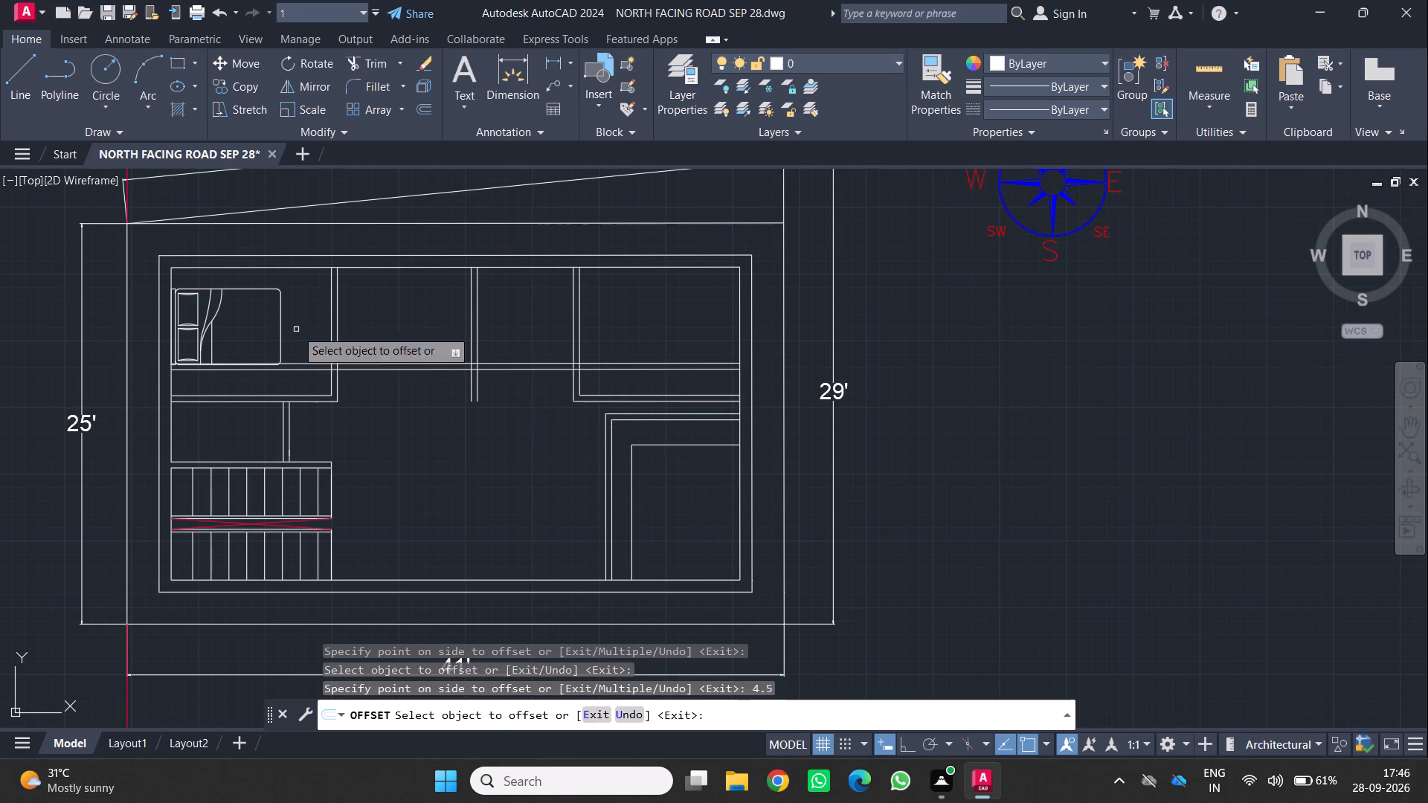
Trim the two new horizontal wall lines where they cross both vertical walls and throughout the northeast room.
left_click(384, 58)
scroll(446, 342, "up", 1)
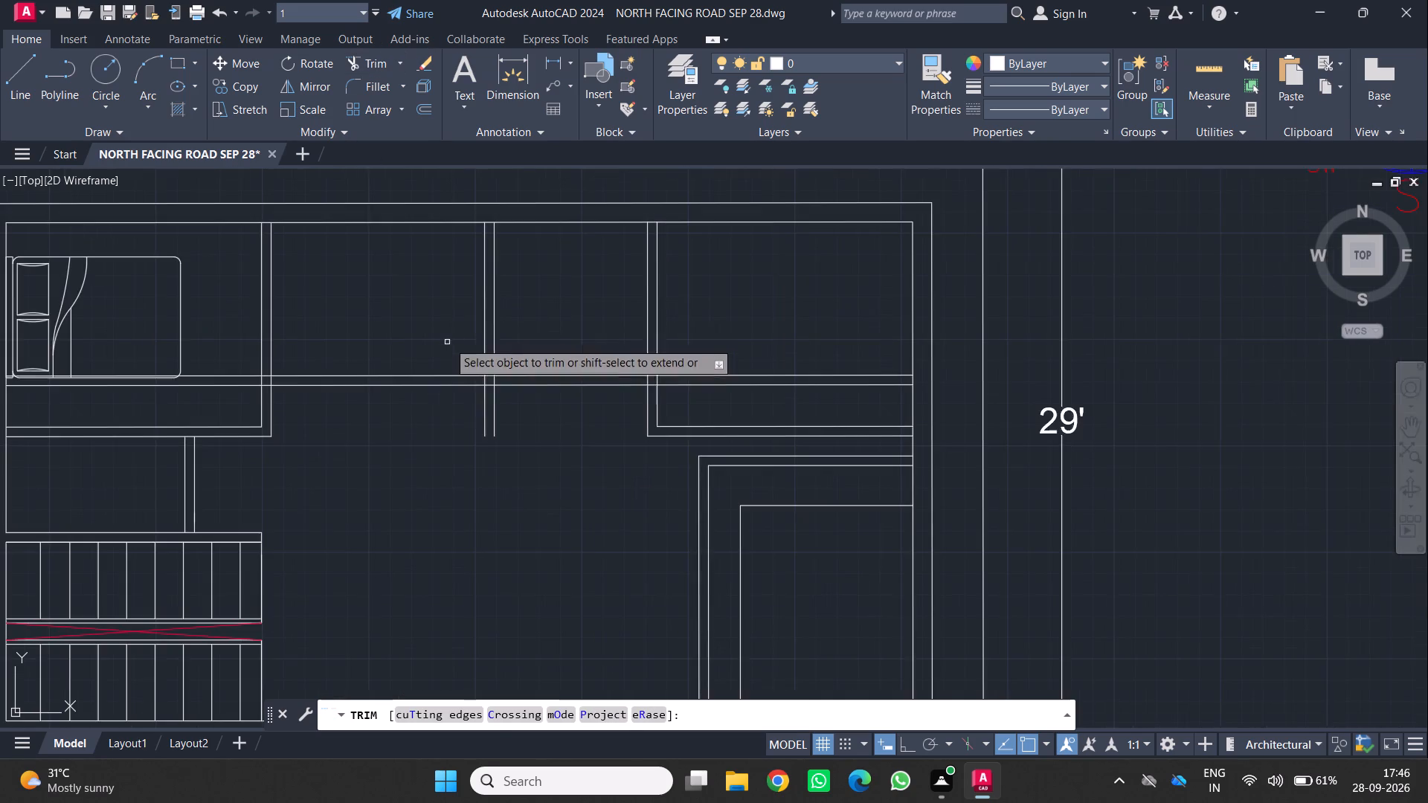
scroll(476, 378, "up", 2)
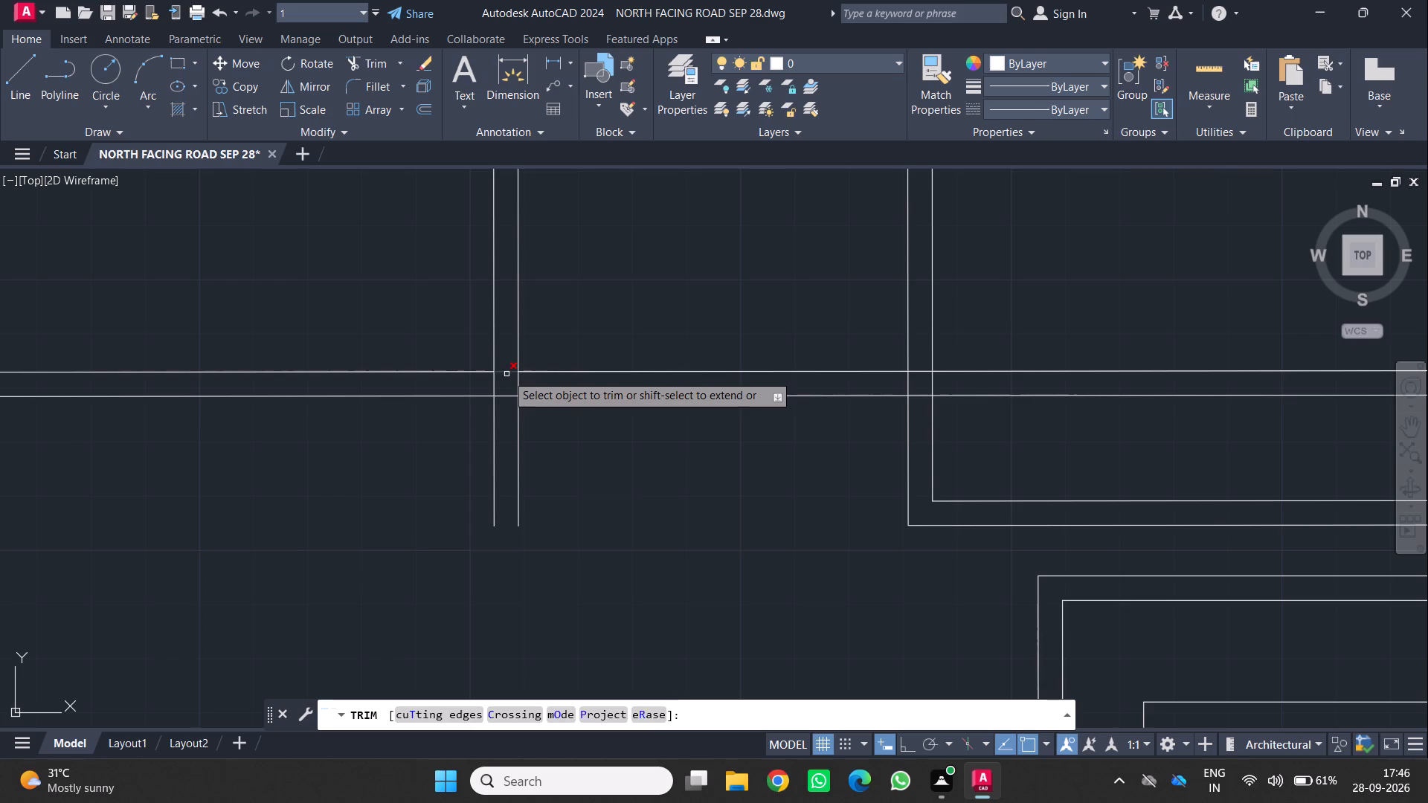
left_click(502, 368)
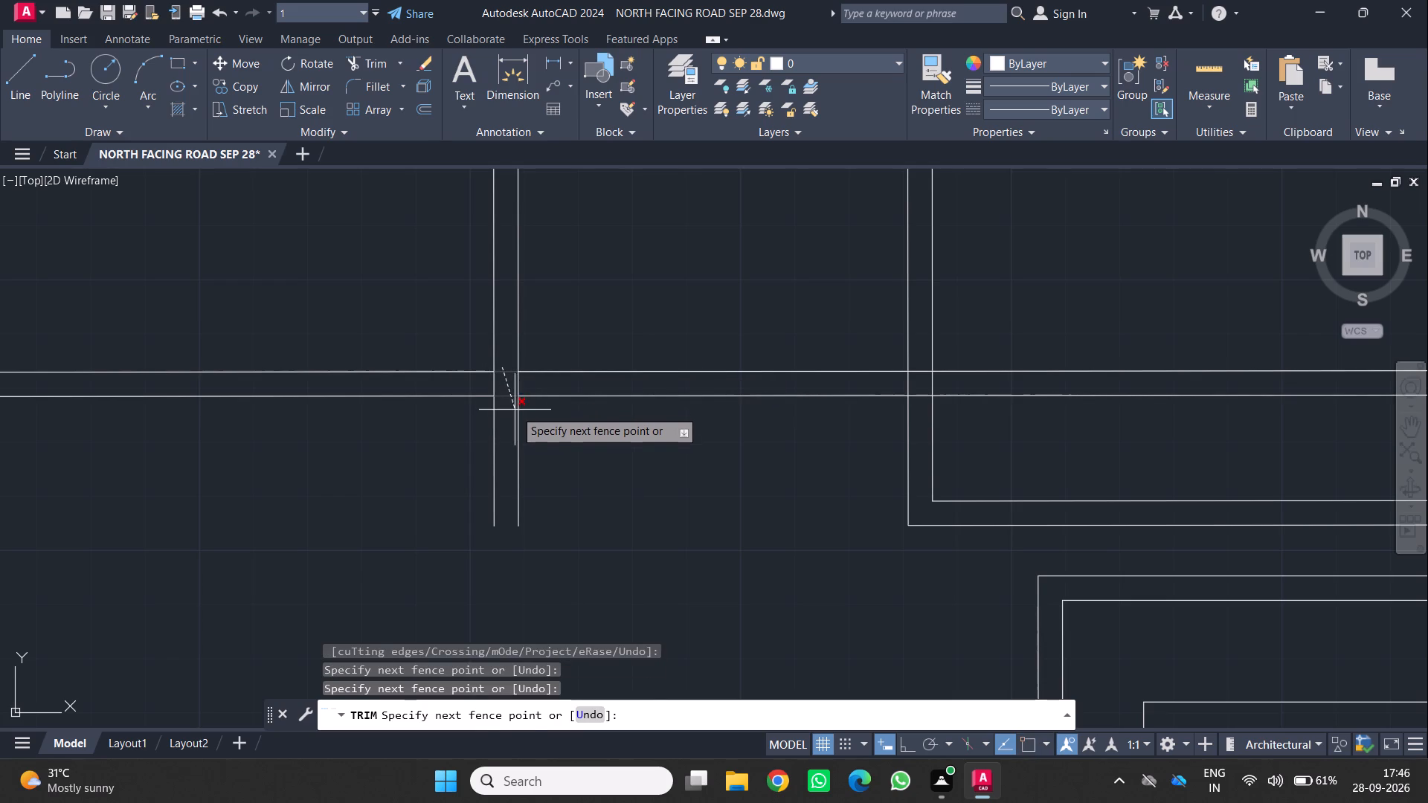
left_click(508, 408)
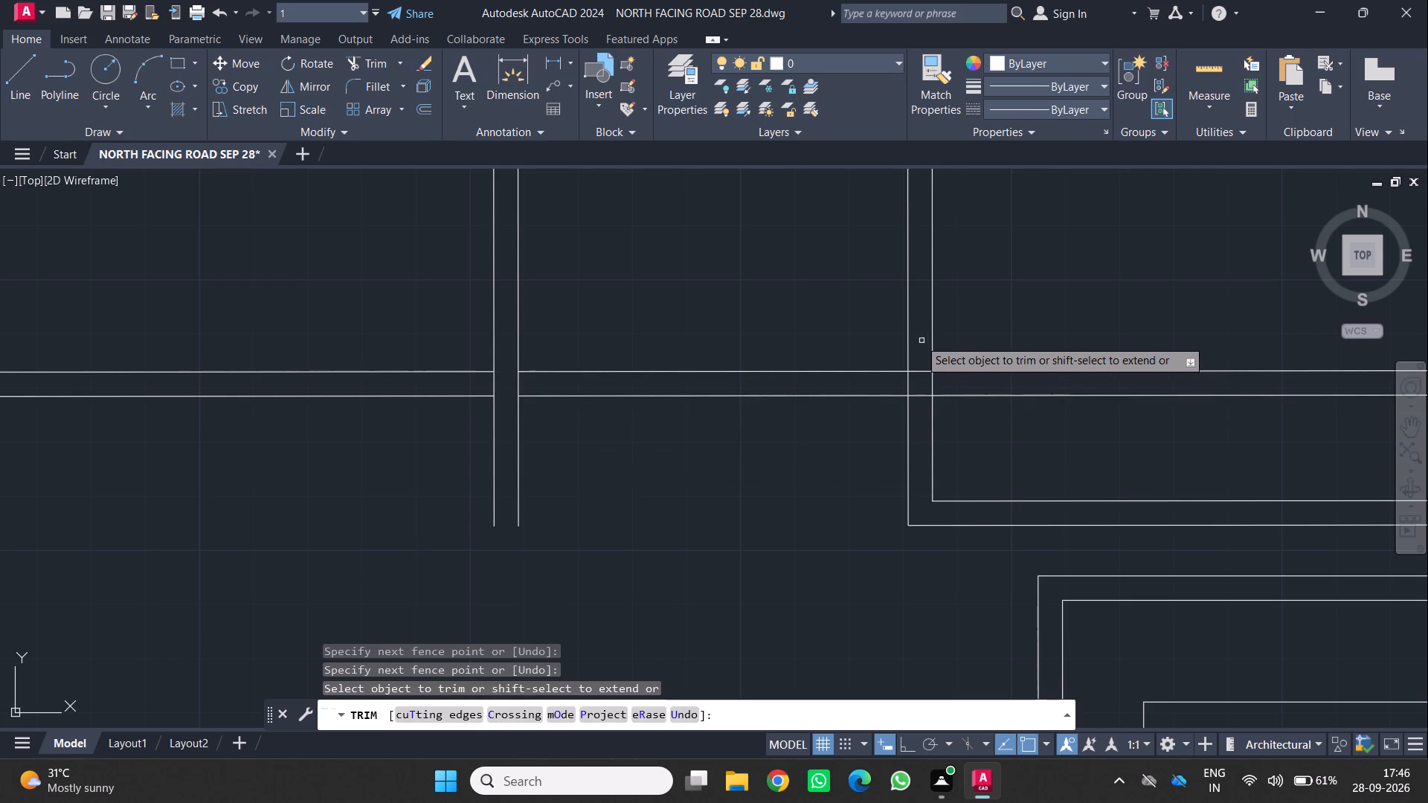
left_click(919, 339)
left_click(916, 427)
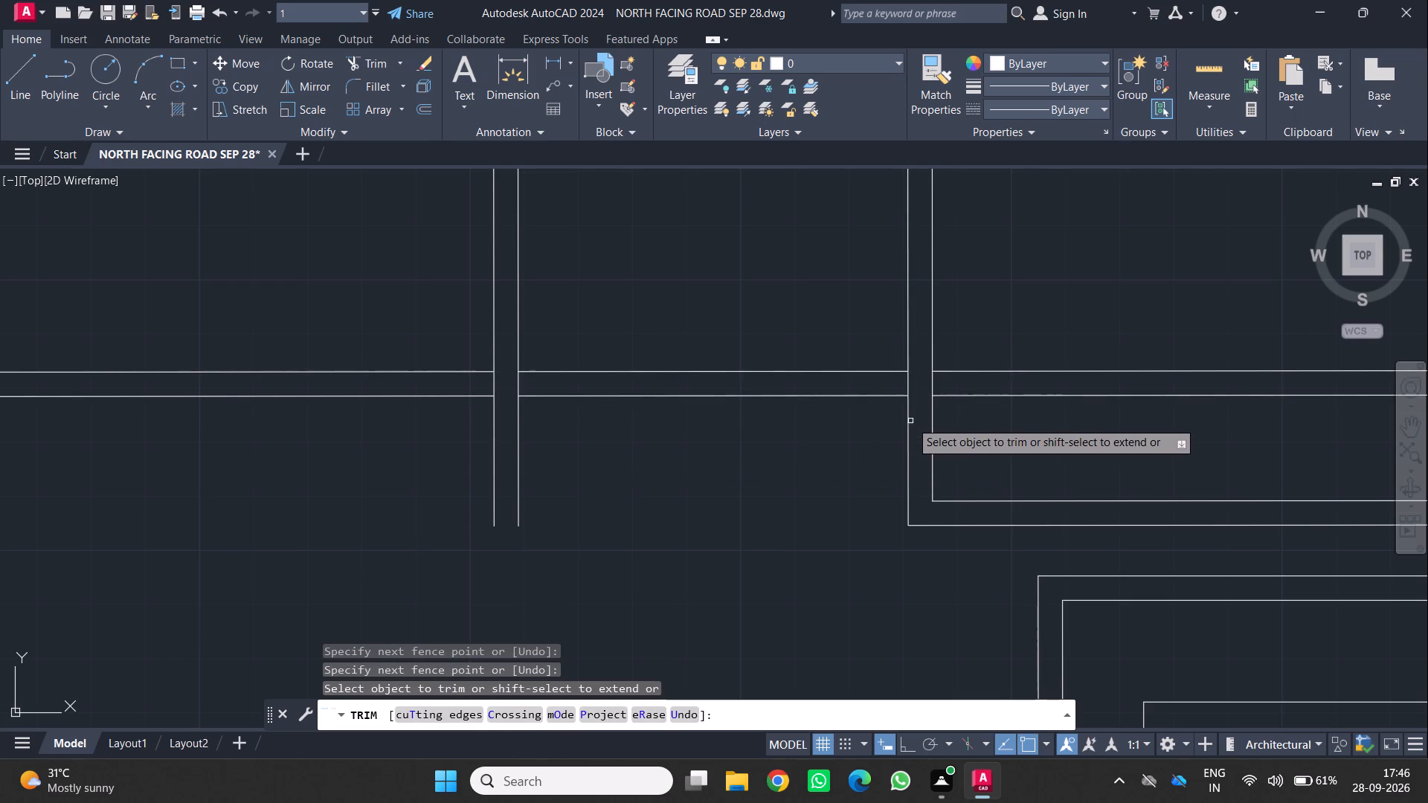
scroll(894, 425, "down", 3)
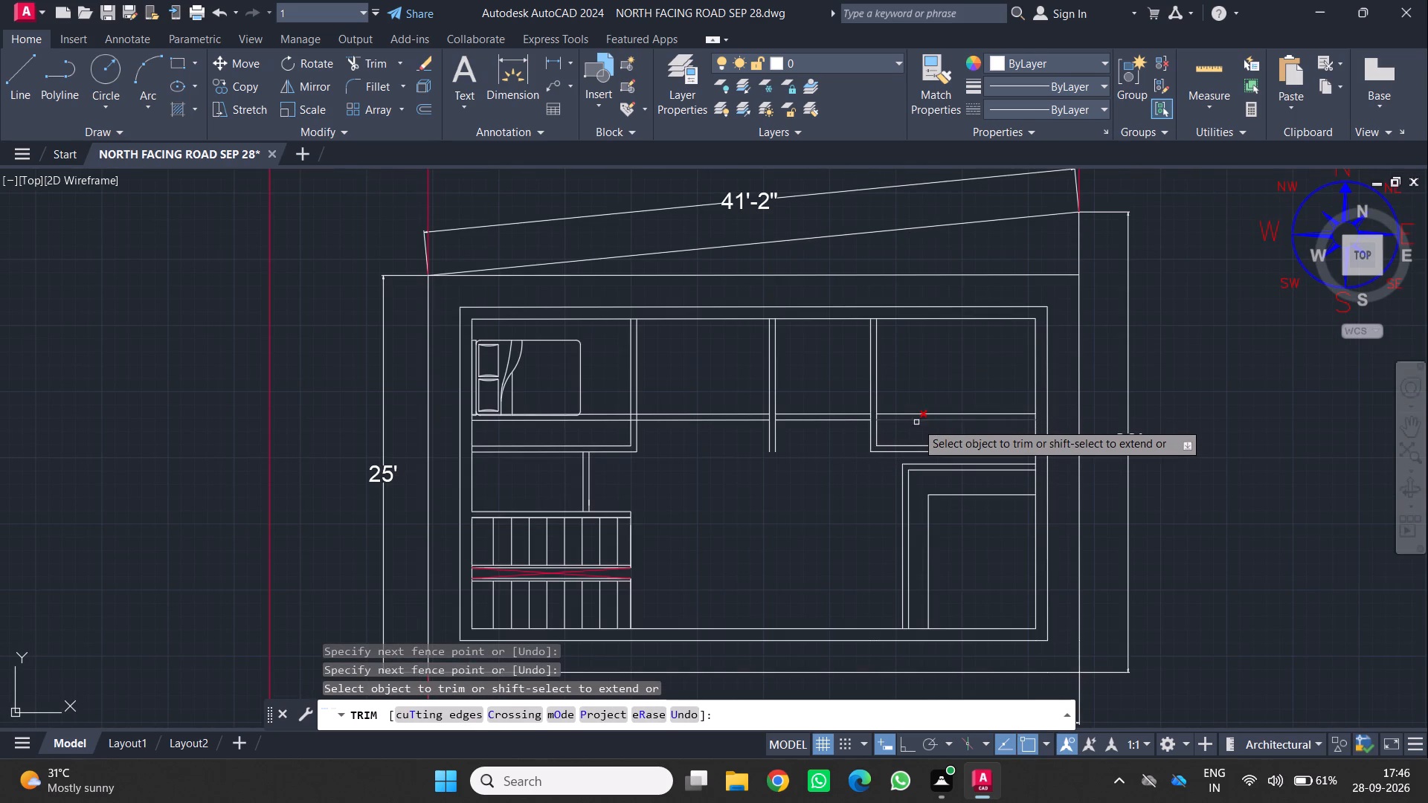
left_click(918, 423)
left_click(909, 396)
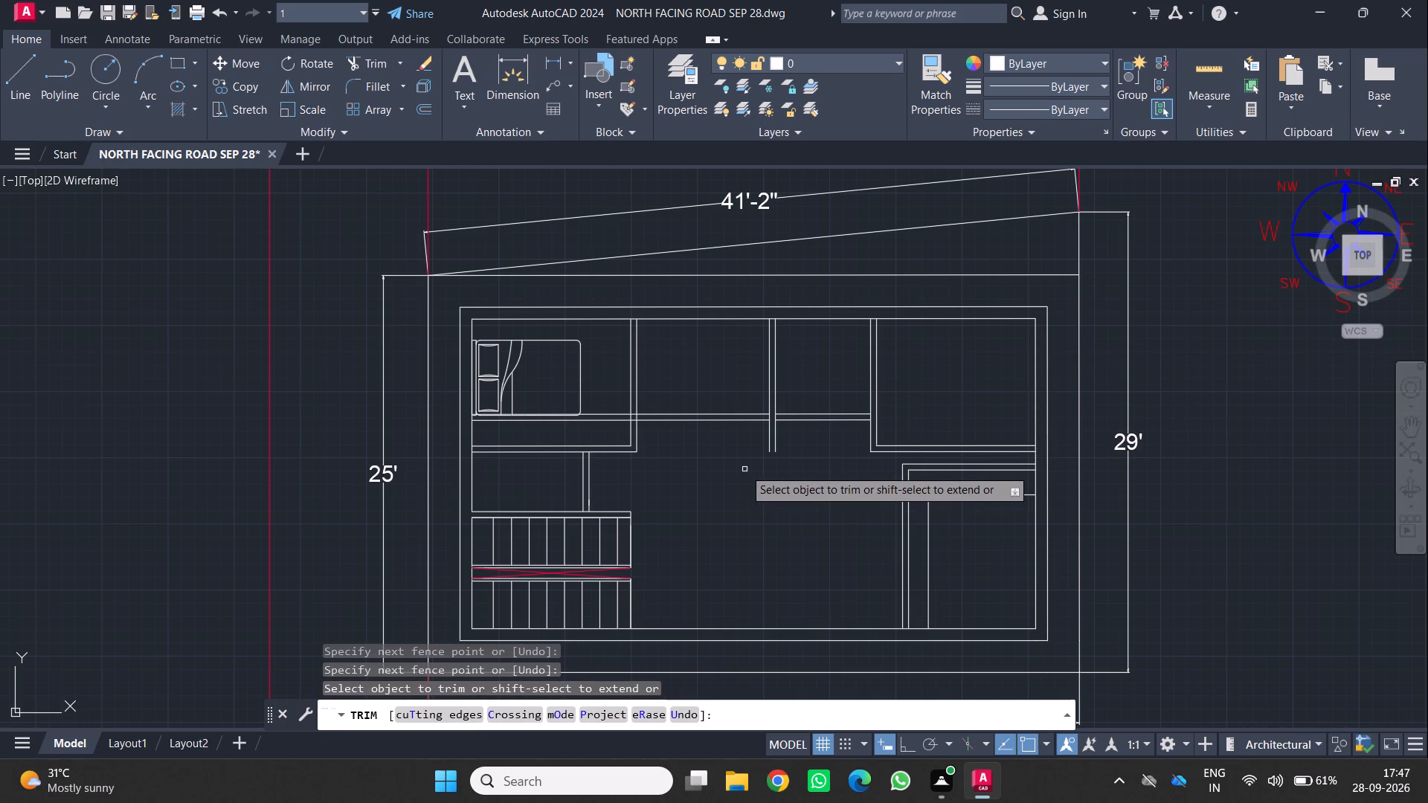
key("grave")
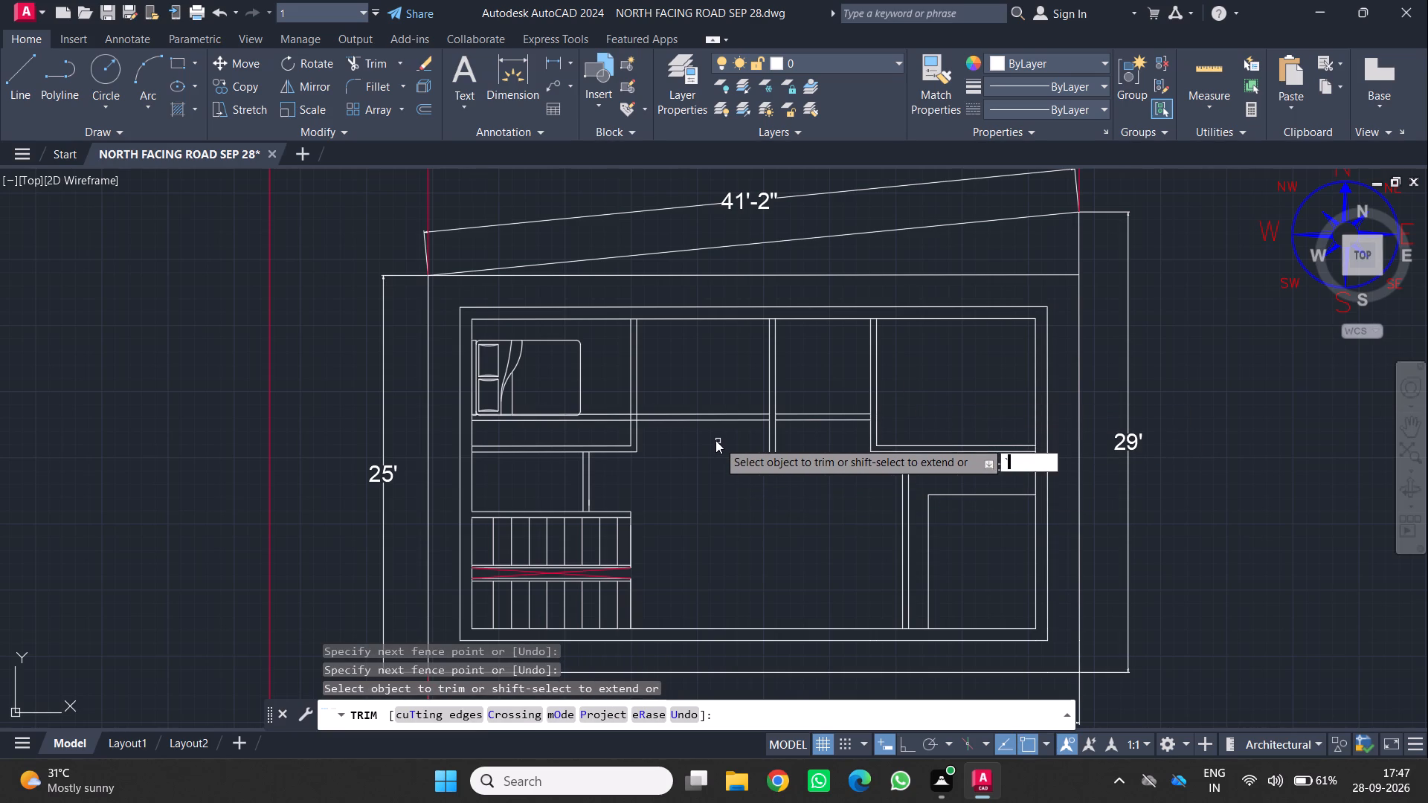
key("Escape")
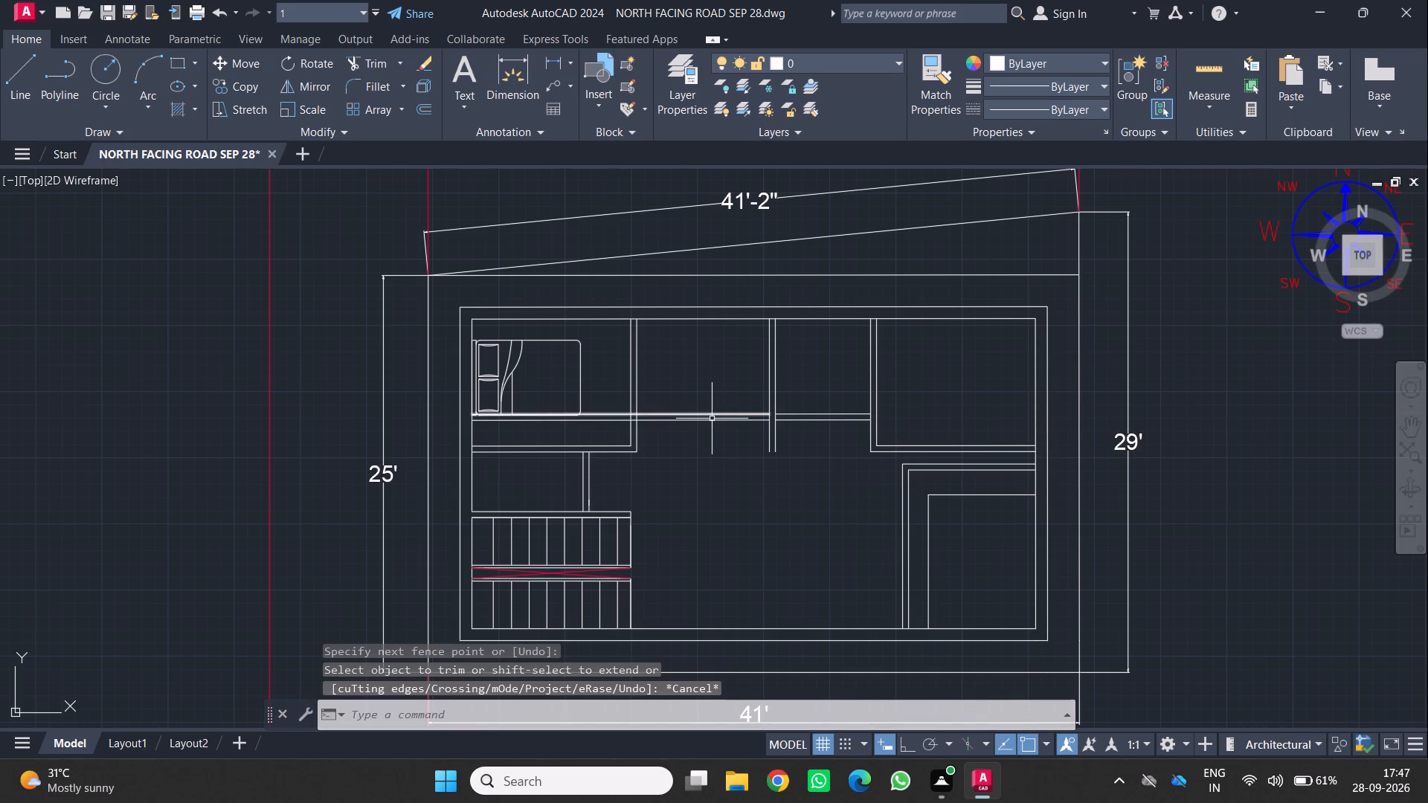
Delete the two leftover horizontal wall lines running west from the new vertical wall through the northwest bedroom.
left_click(710, 415)
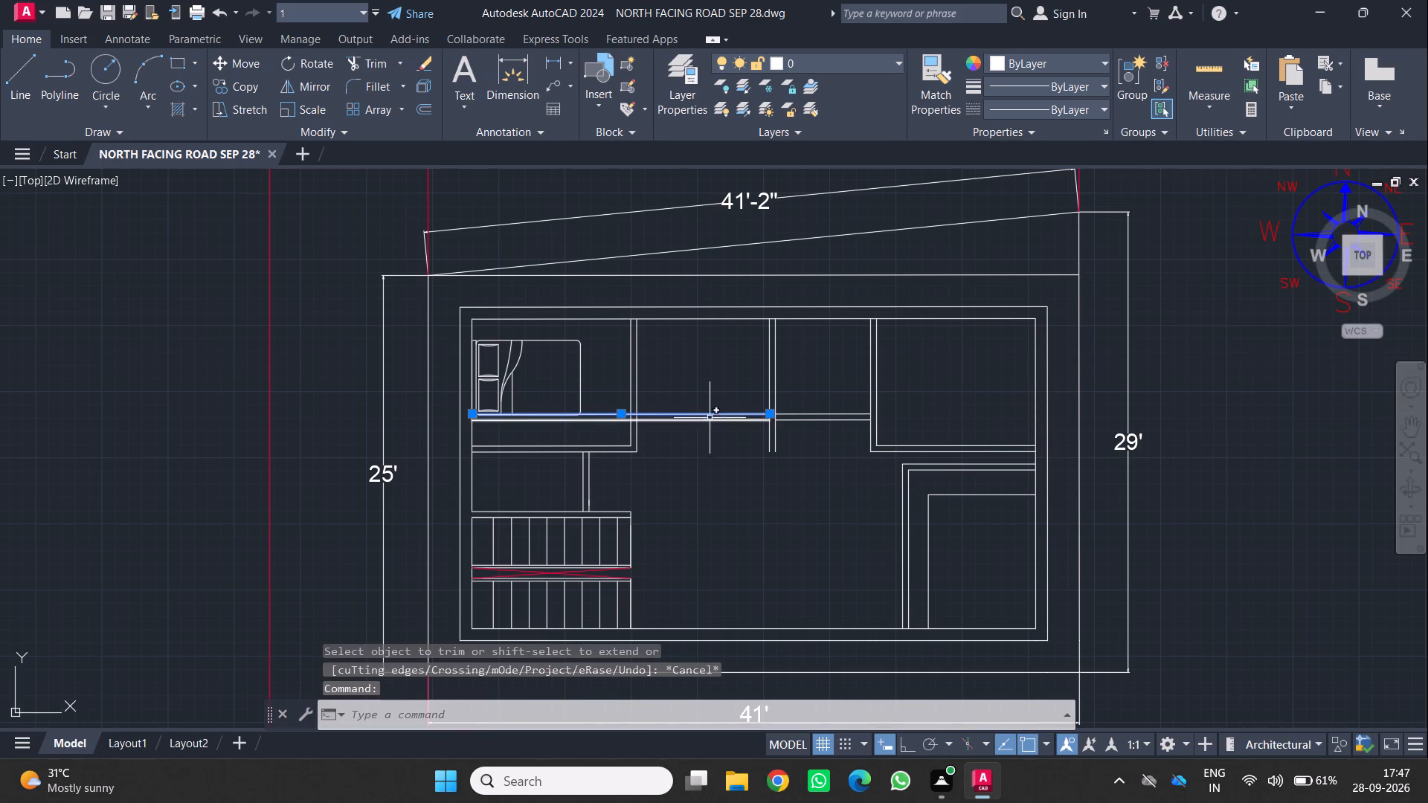
left_click(706, 422)
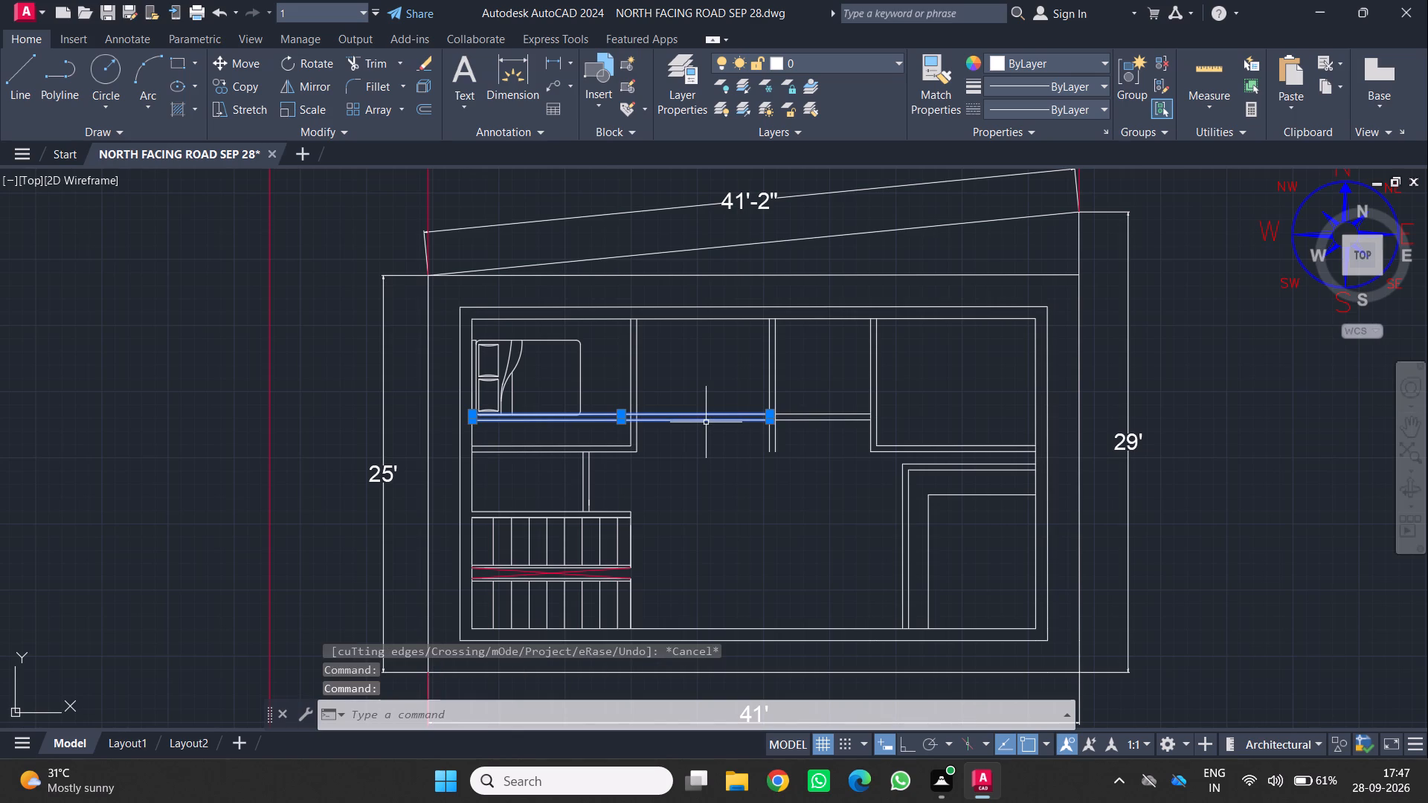
key("Delete")
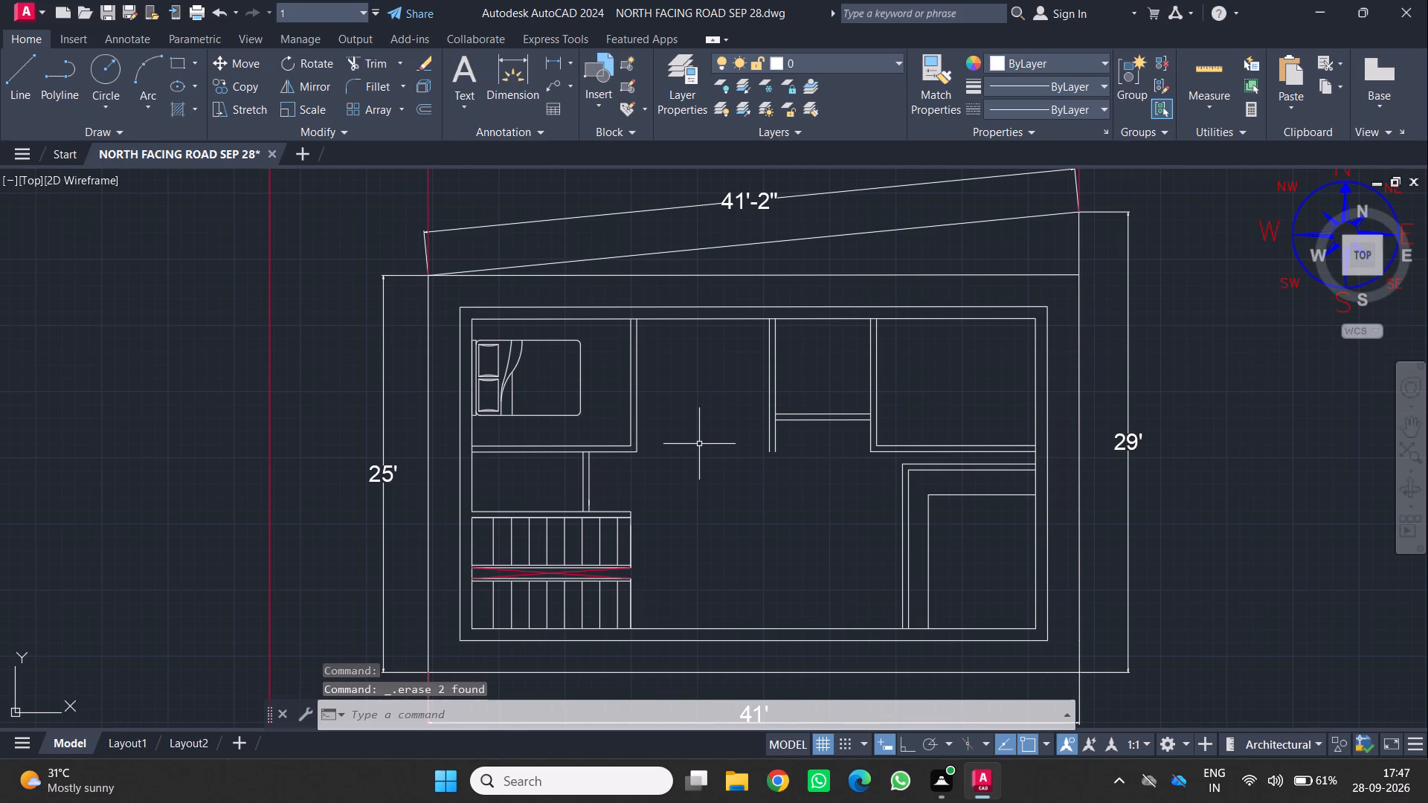
middle_click_drag(702, 461, 620, 455)
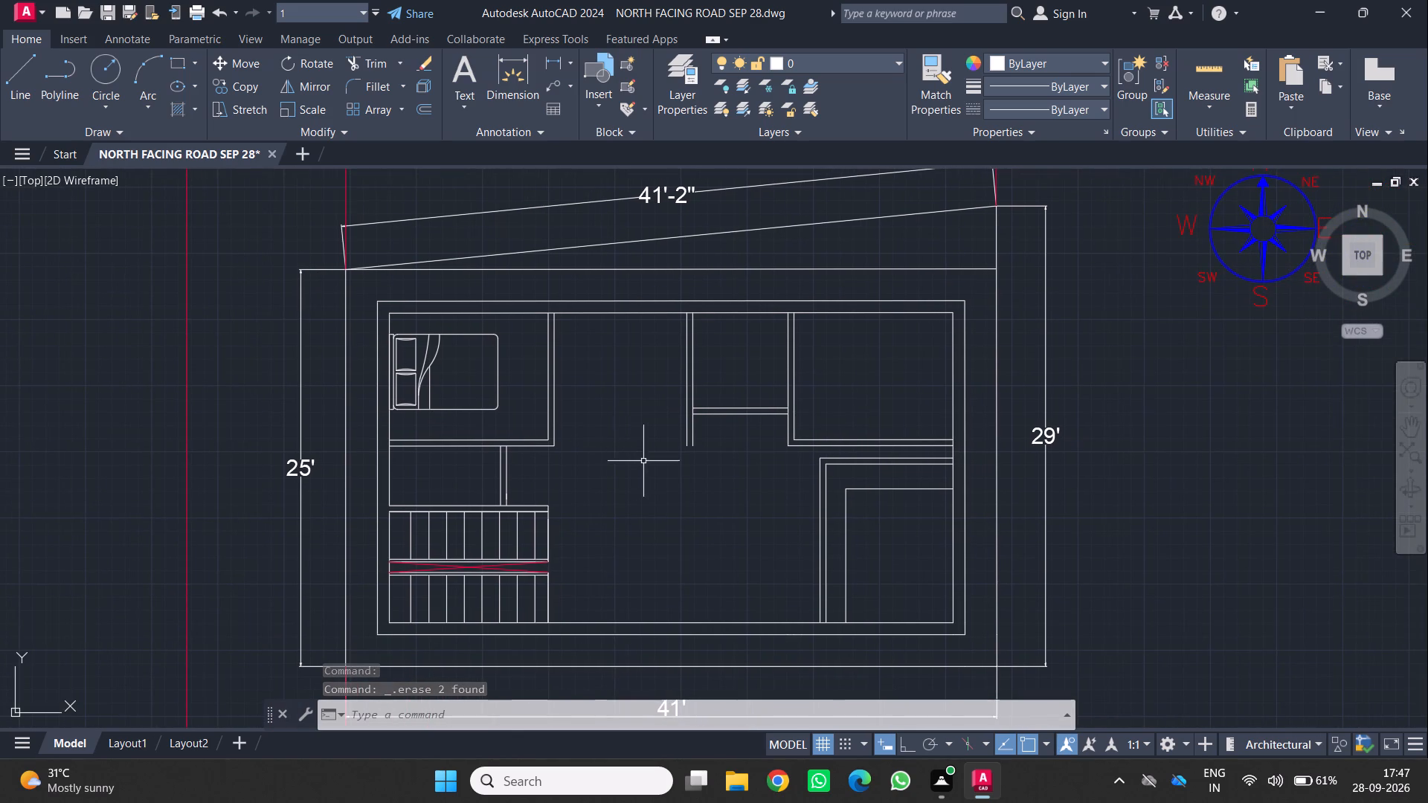
Draw a 4.5" line closing the open south end of the new vertical wall west of the northeast room.
left_click(12, 73)
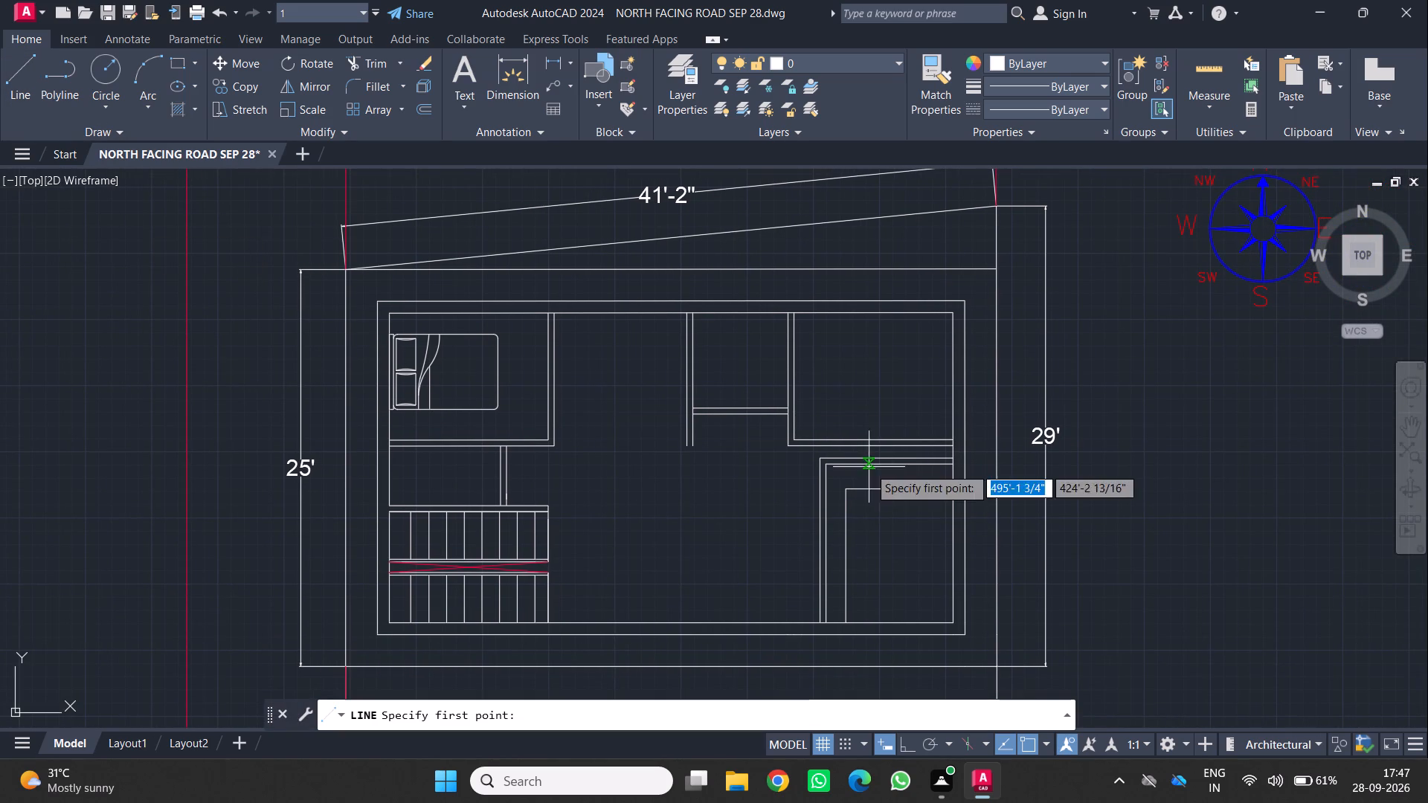
scroll(679, 423, "up", 1)
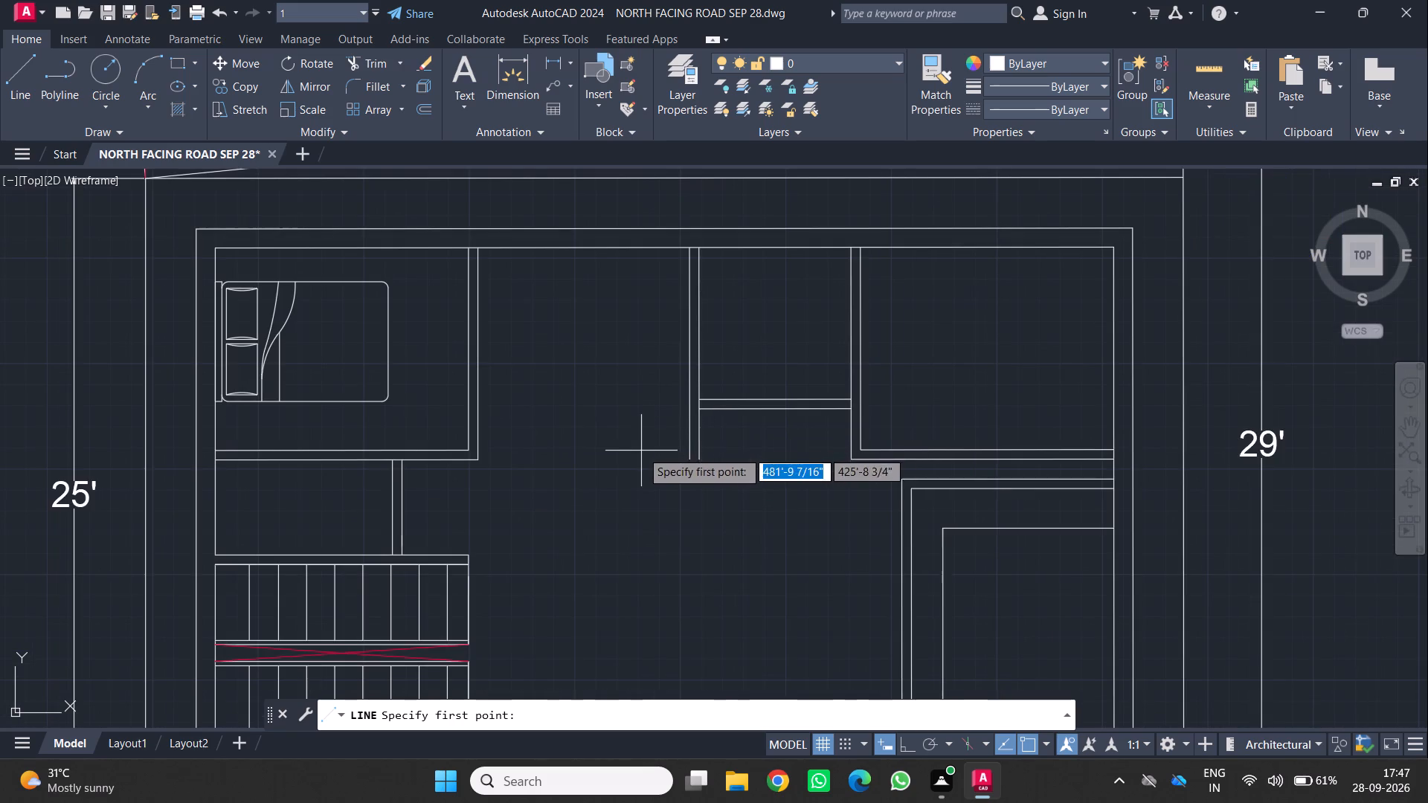
left_click(691, 457)
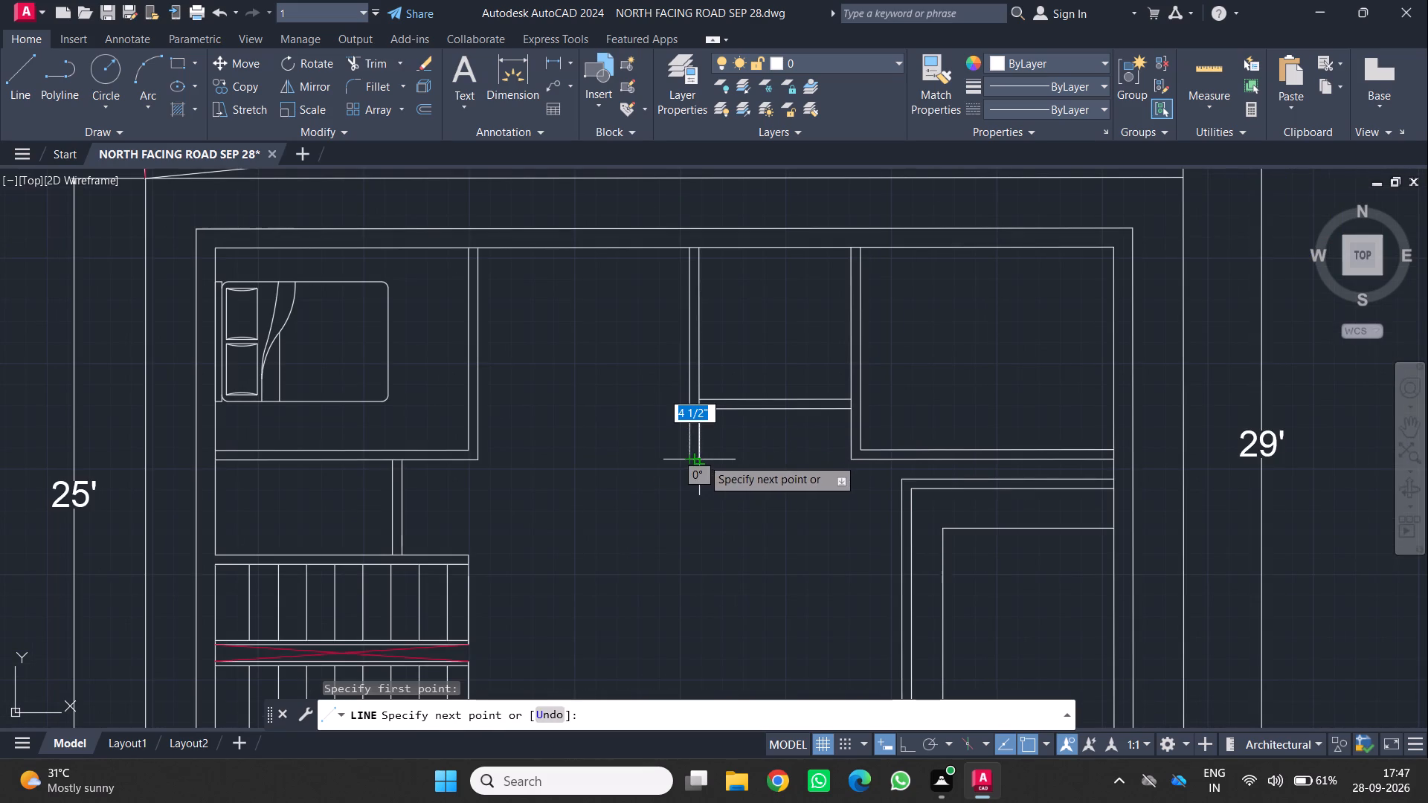
left_click(703, 458)
key("Return")
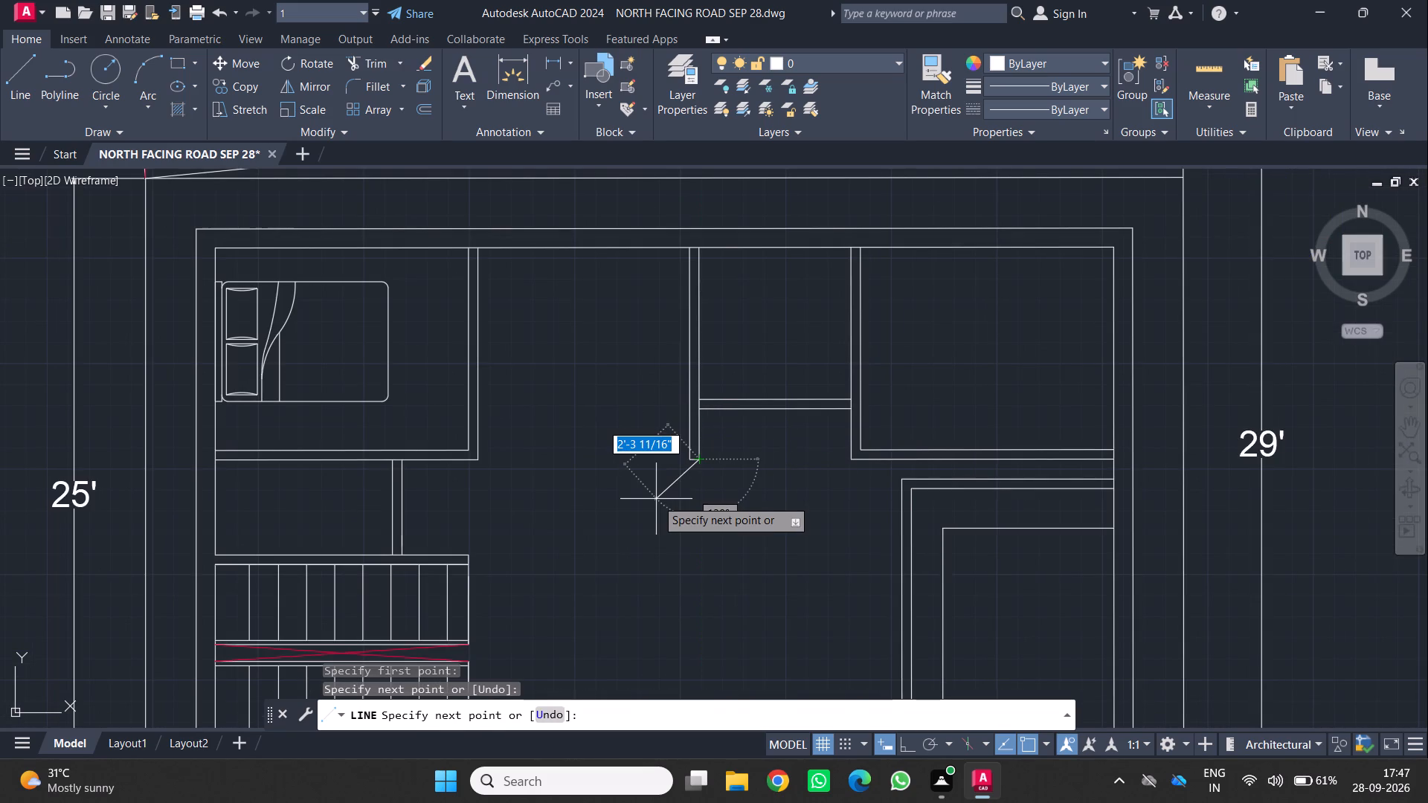
Offset the inner line of the south wall 7' north, between the staircase and the east wall.
scroll(657, 471, "down", 1)
scroll(584, 478, "down", 1)
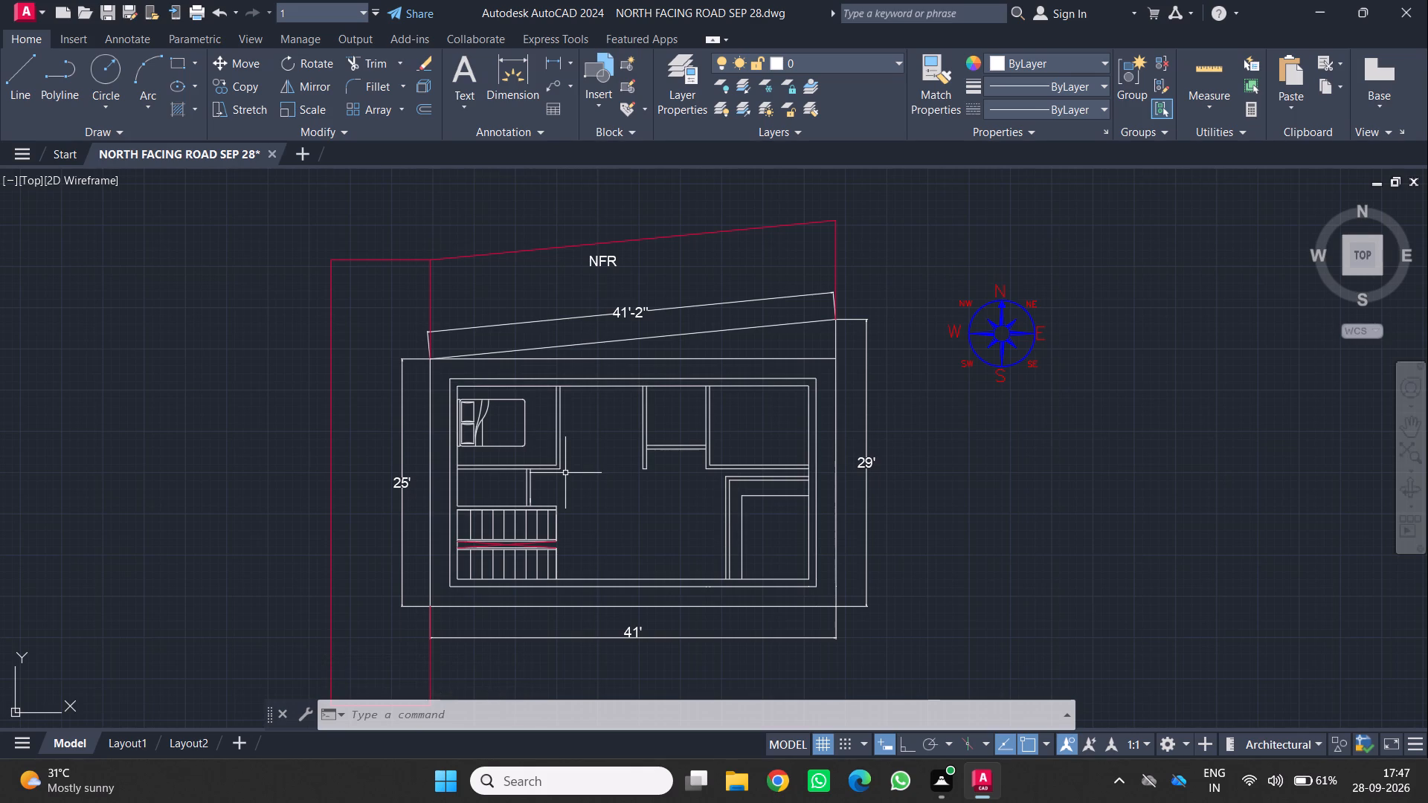
middle_click_drag(582, 497, 591, 425)
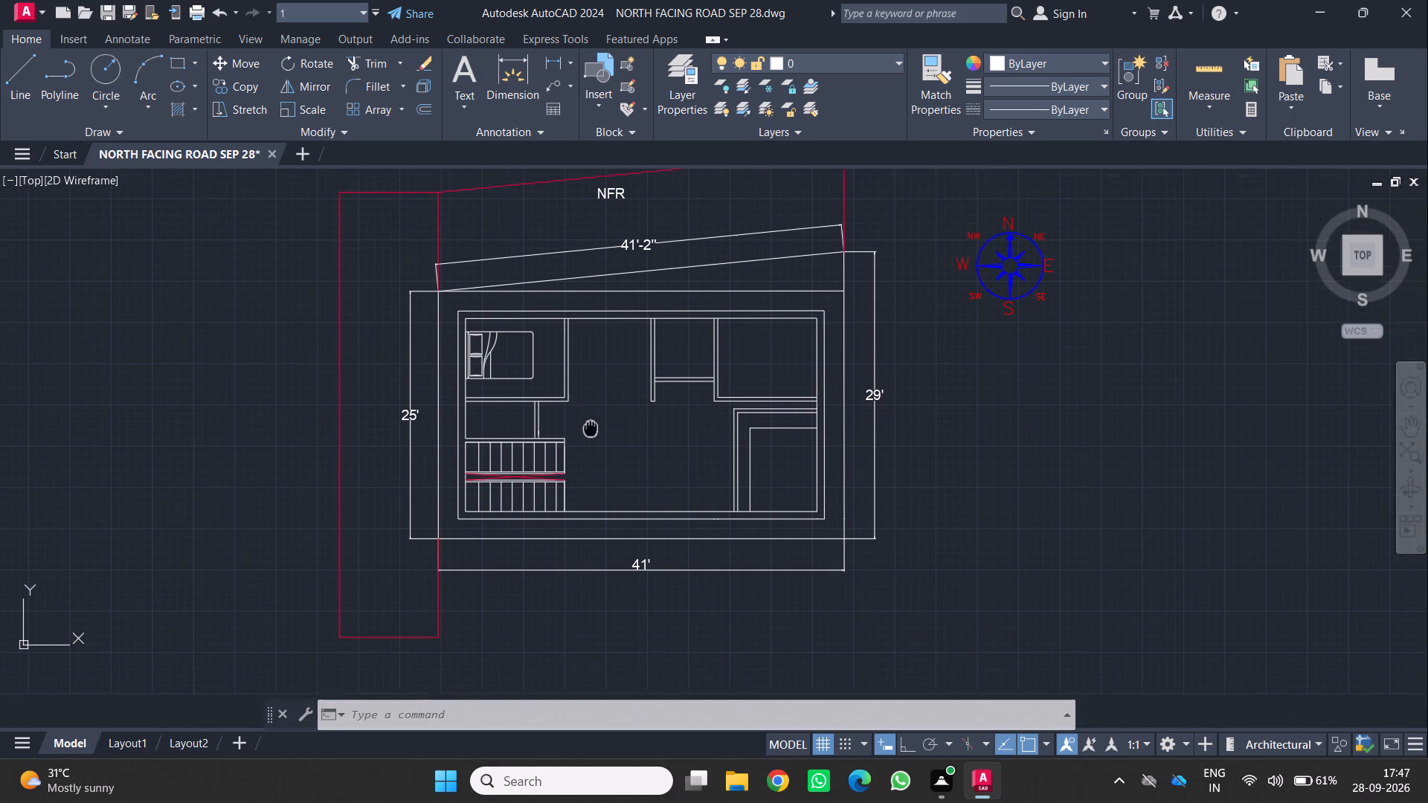
middle_click_drag(591, 425, 591, 423)
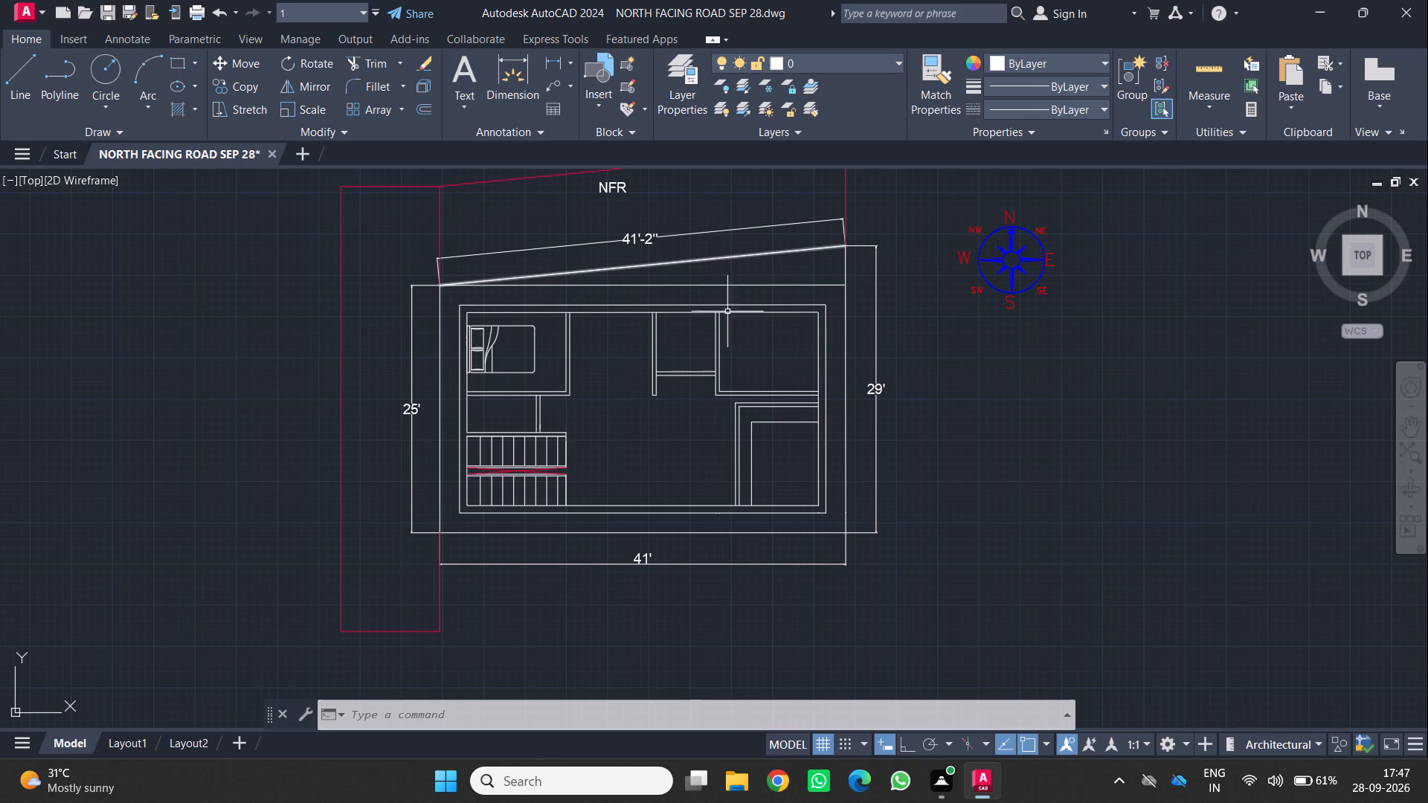
middle_click_drag(766, 301, 682, 310)
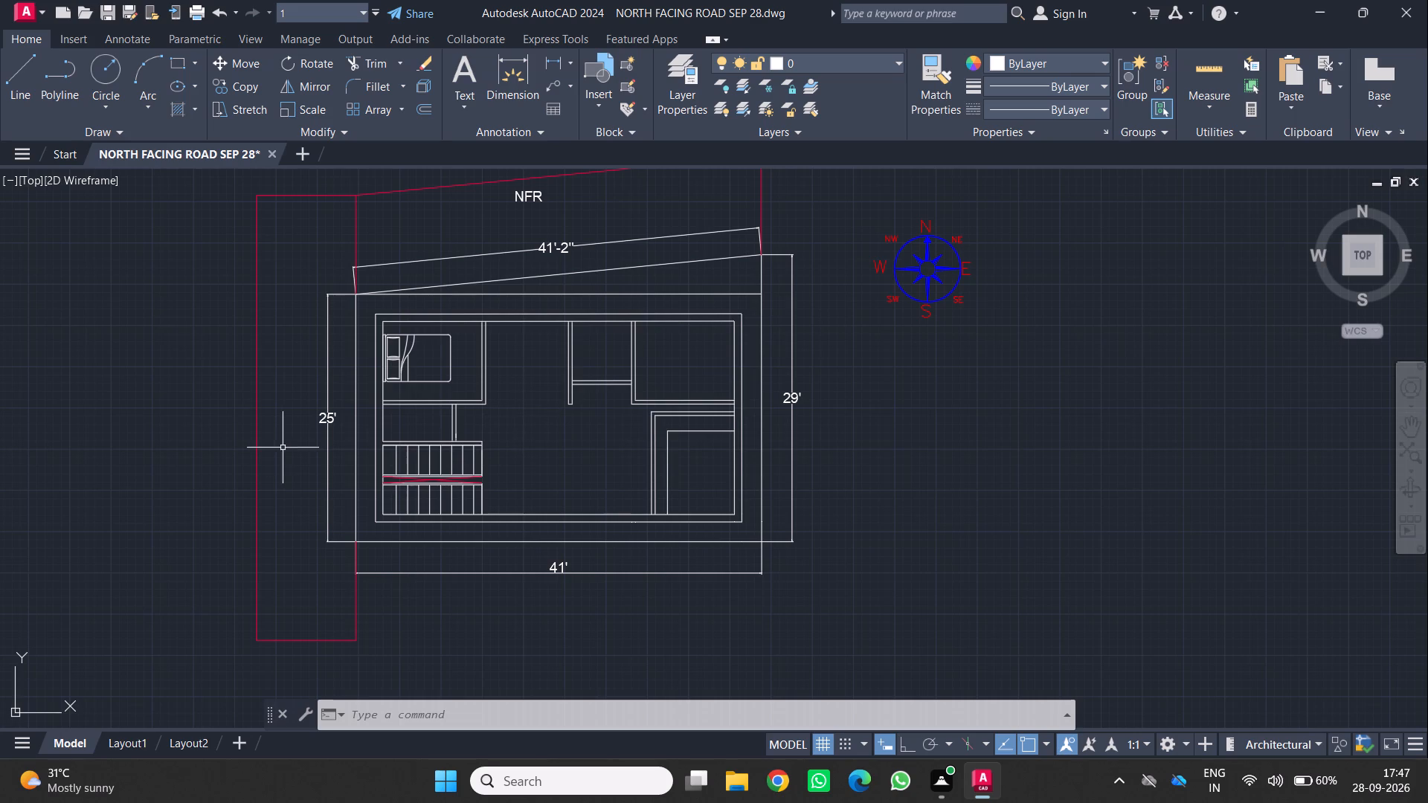
left_click(570, 515)
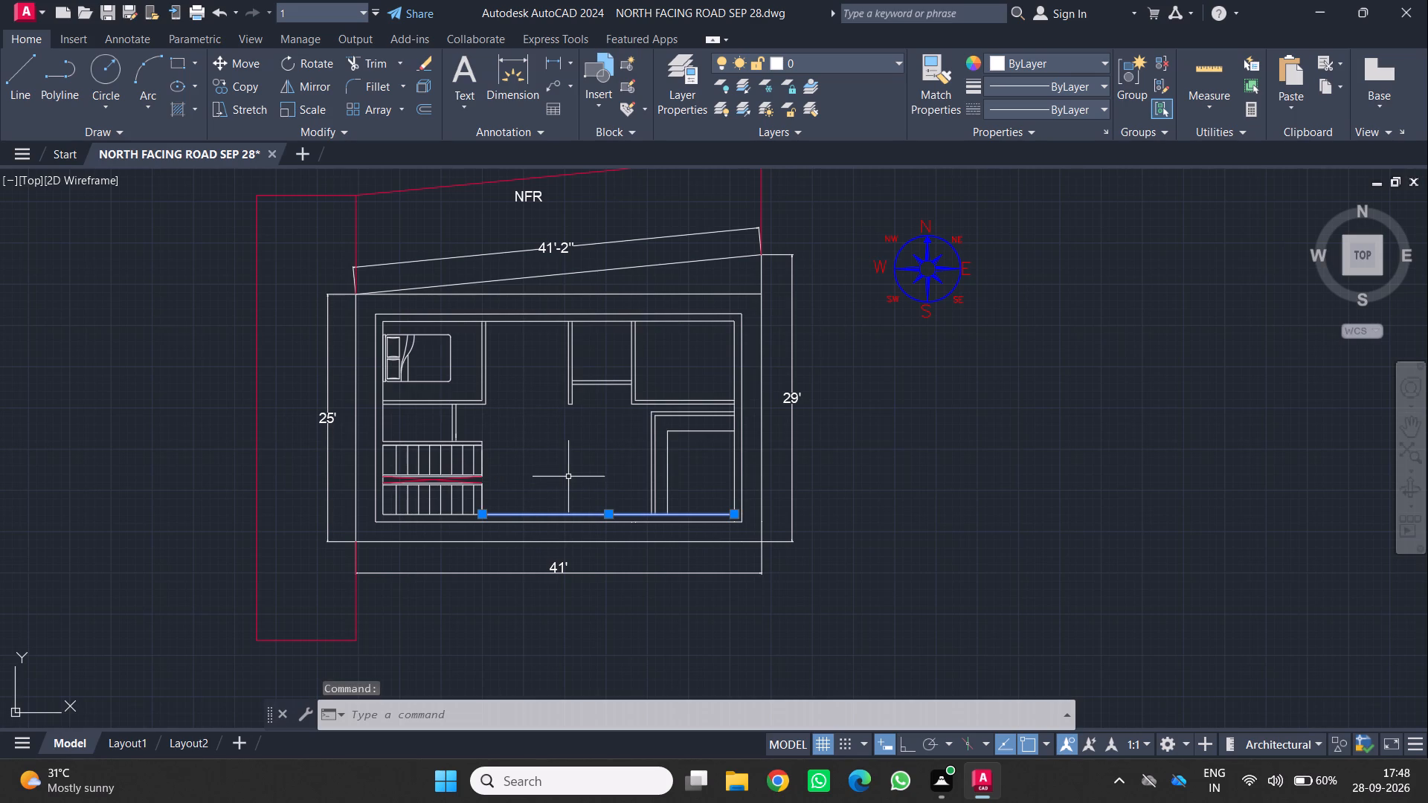
key("o")
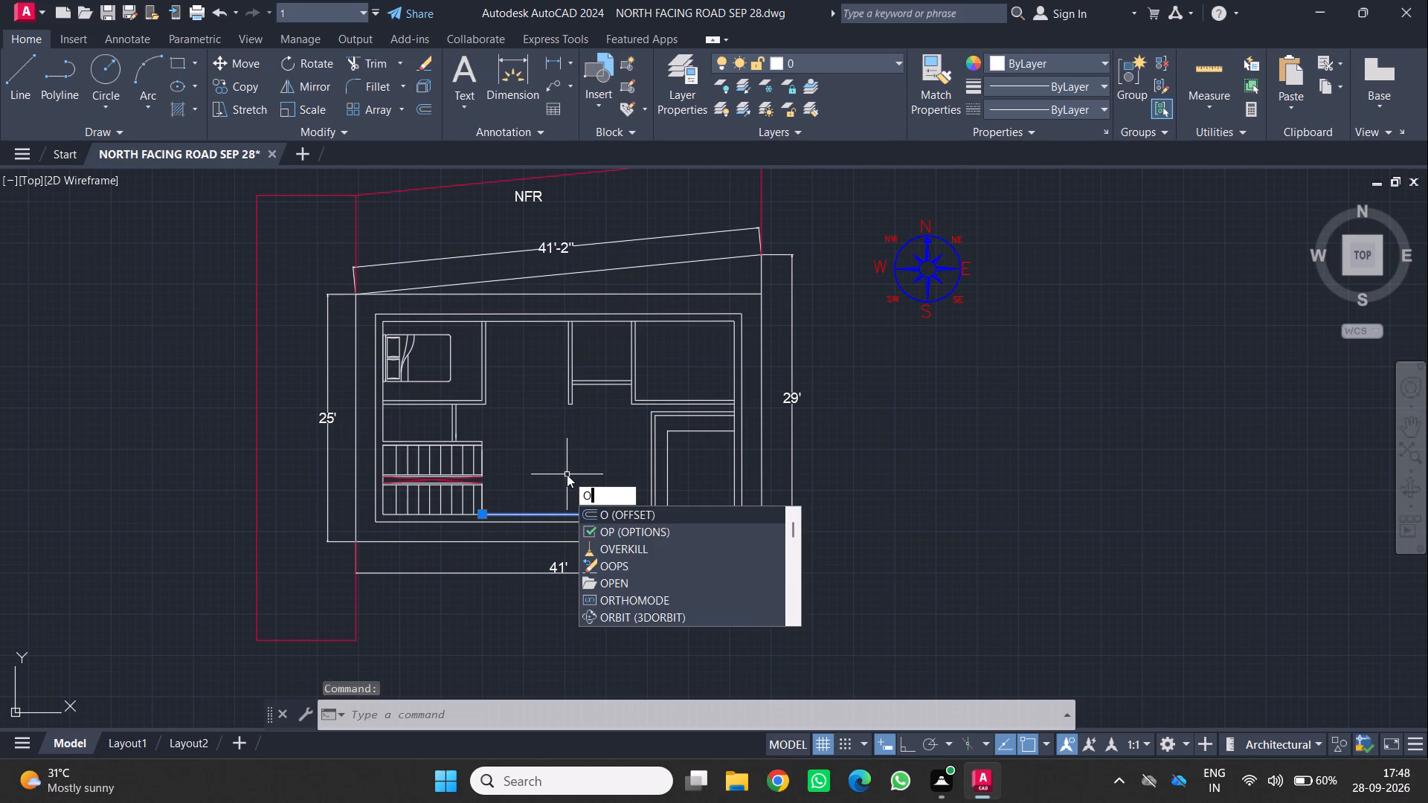
key("Return")
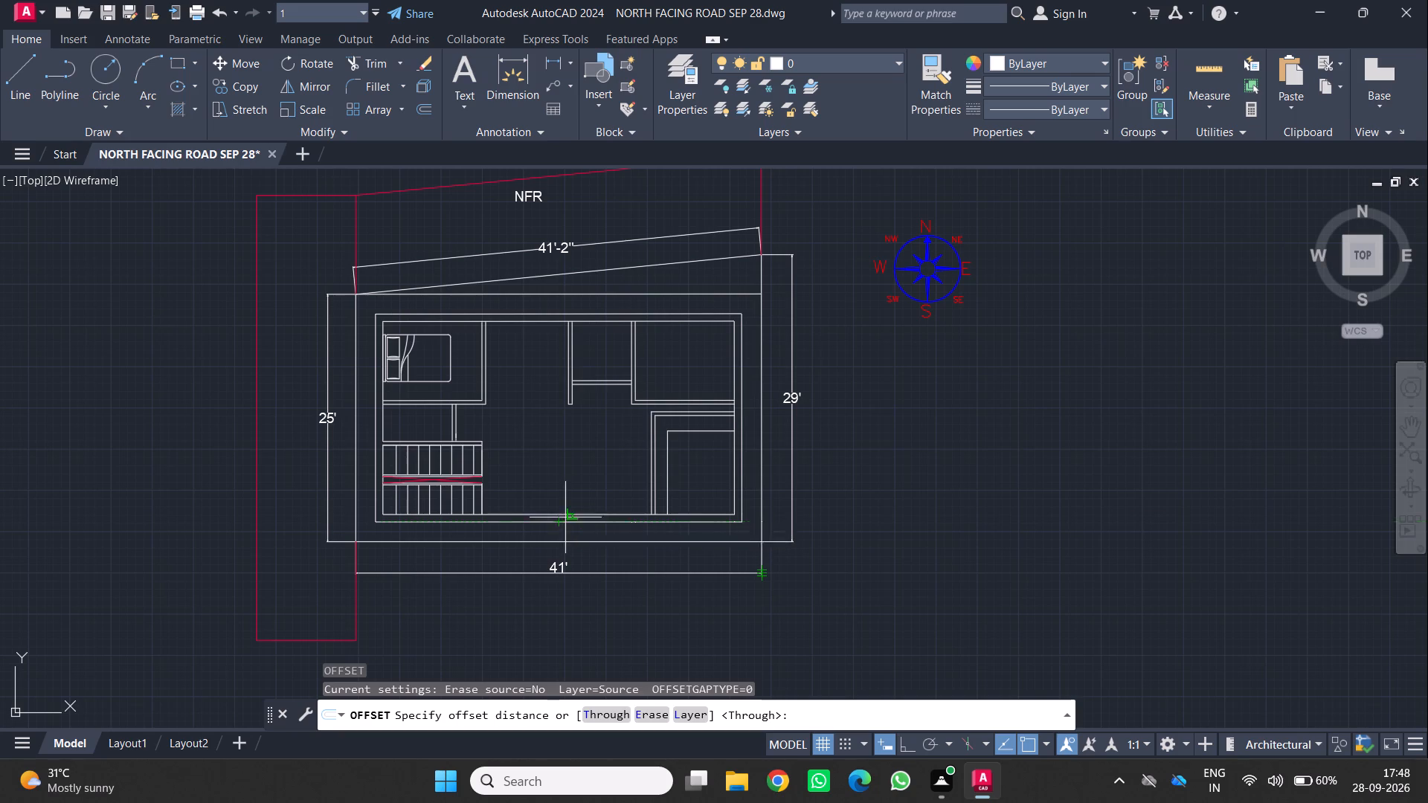
left_click_drag(565, 513, 565, 506)
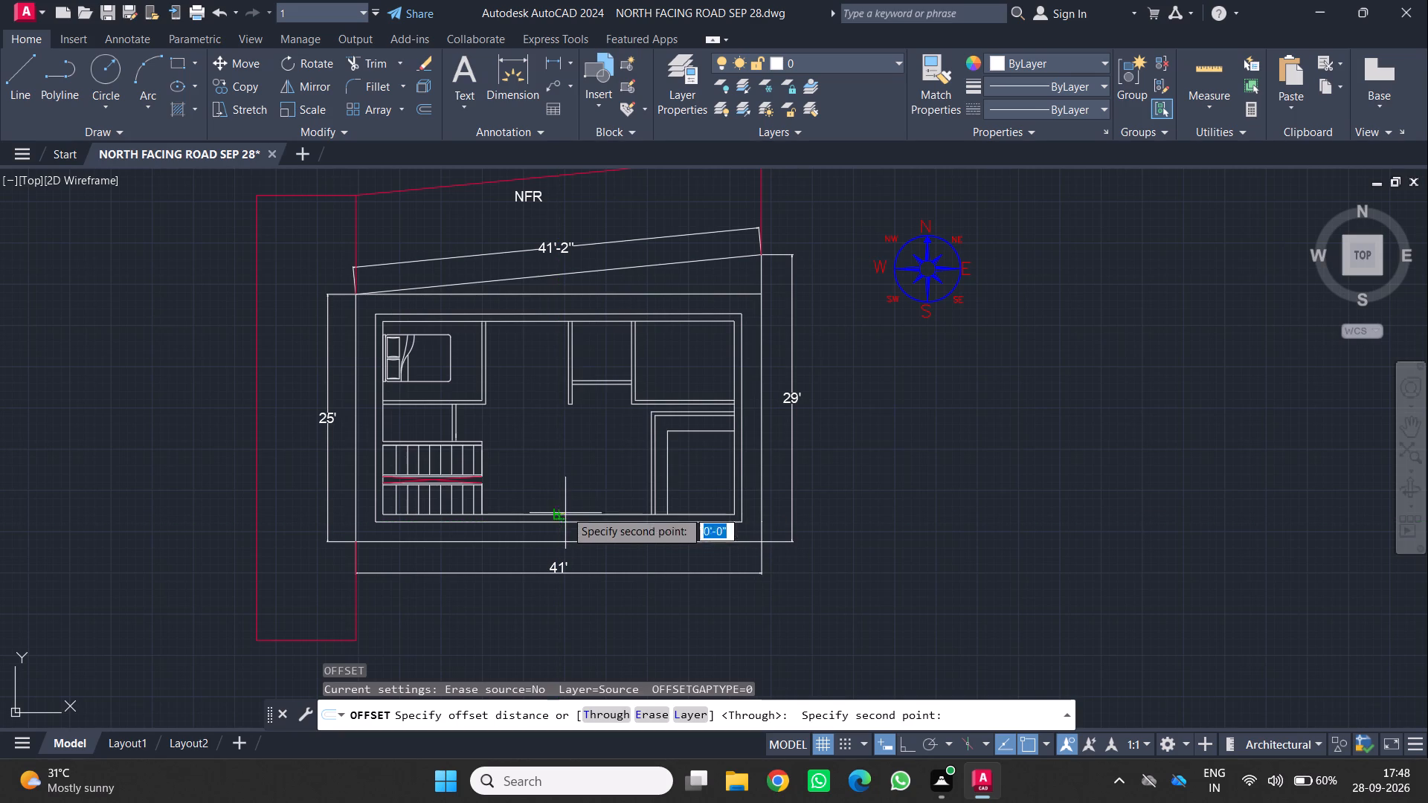
left_click_drag(565, 506, 561, 501)
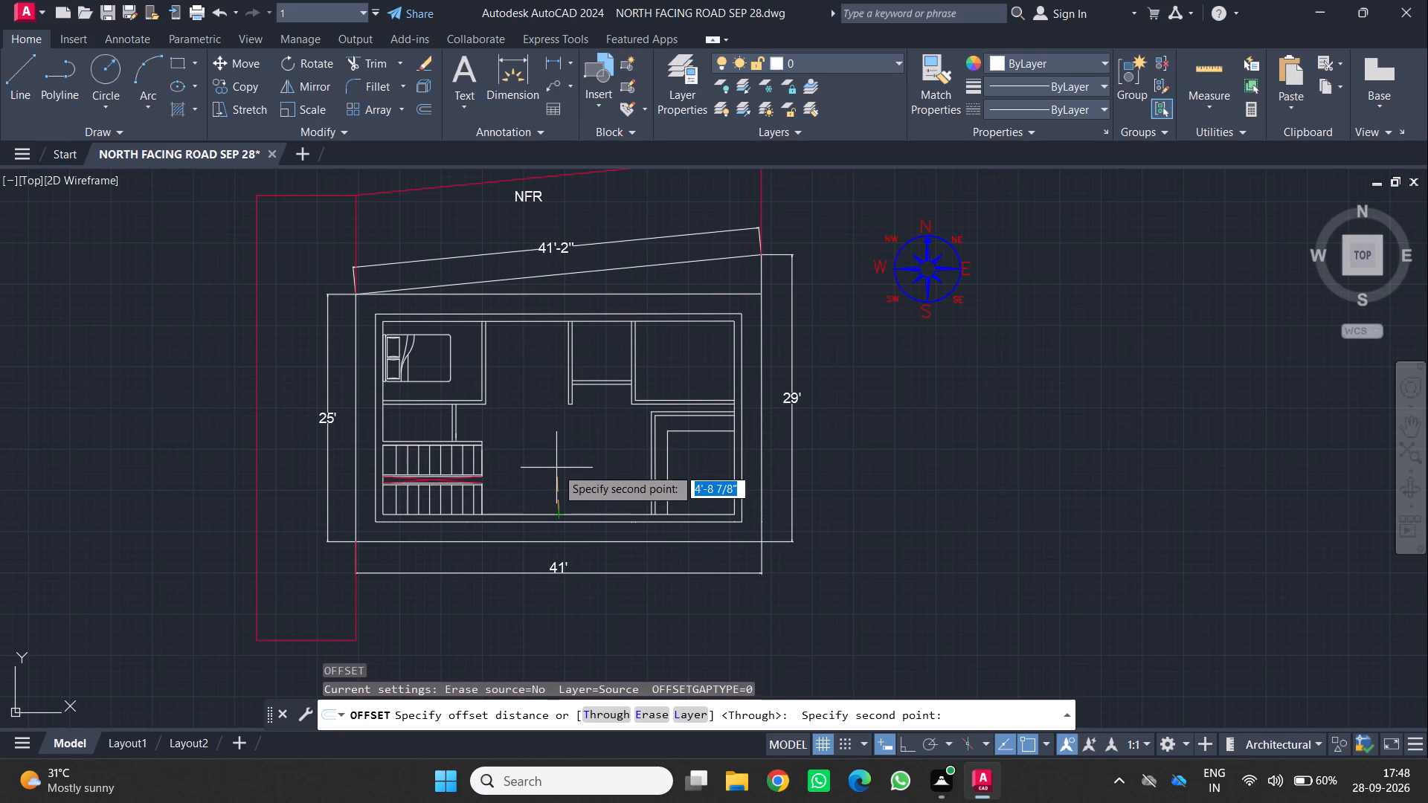
type("7'")
key("Return")
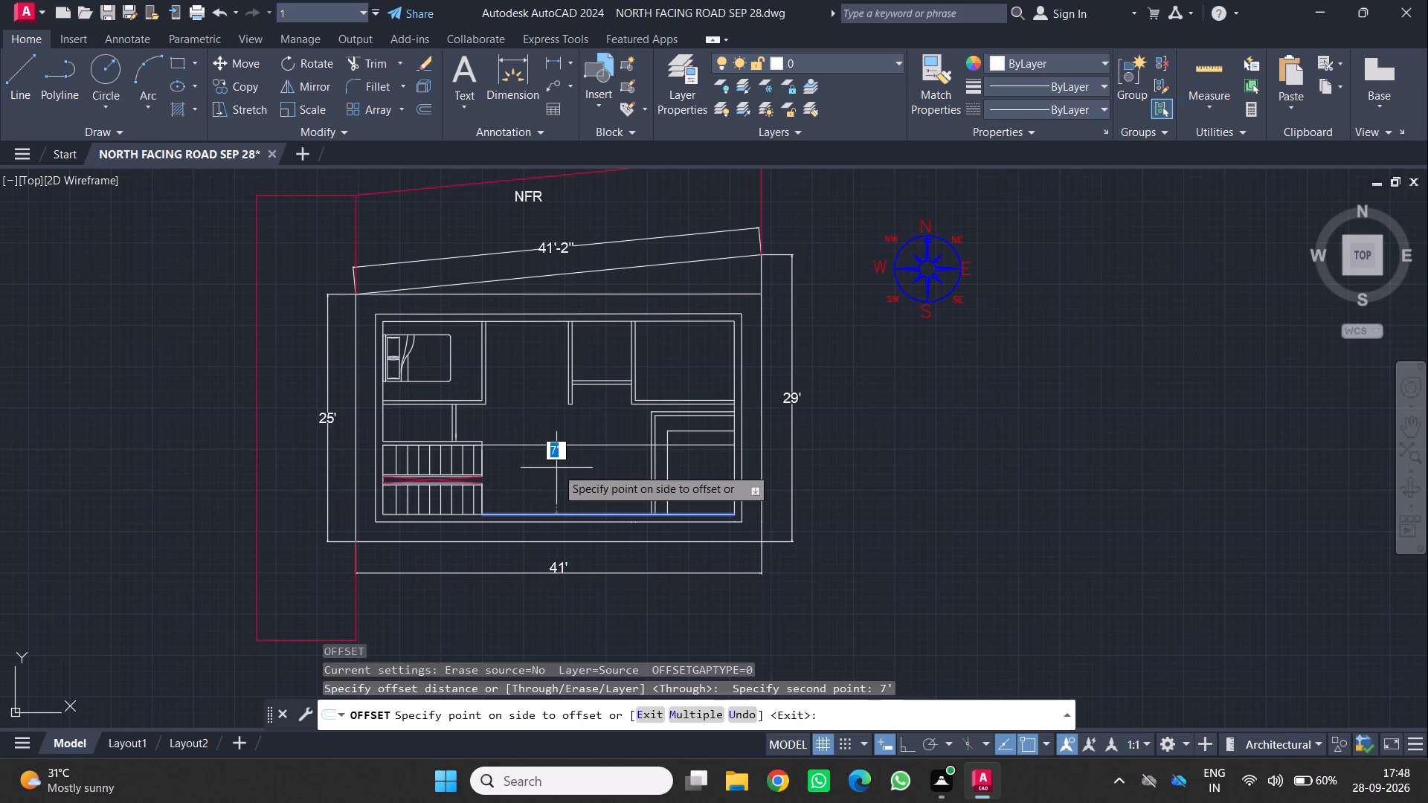
left_click_drag(556, 468, 545, 462)
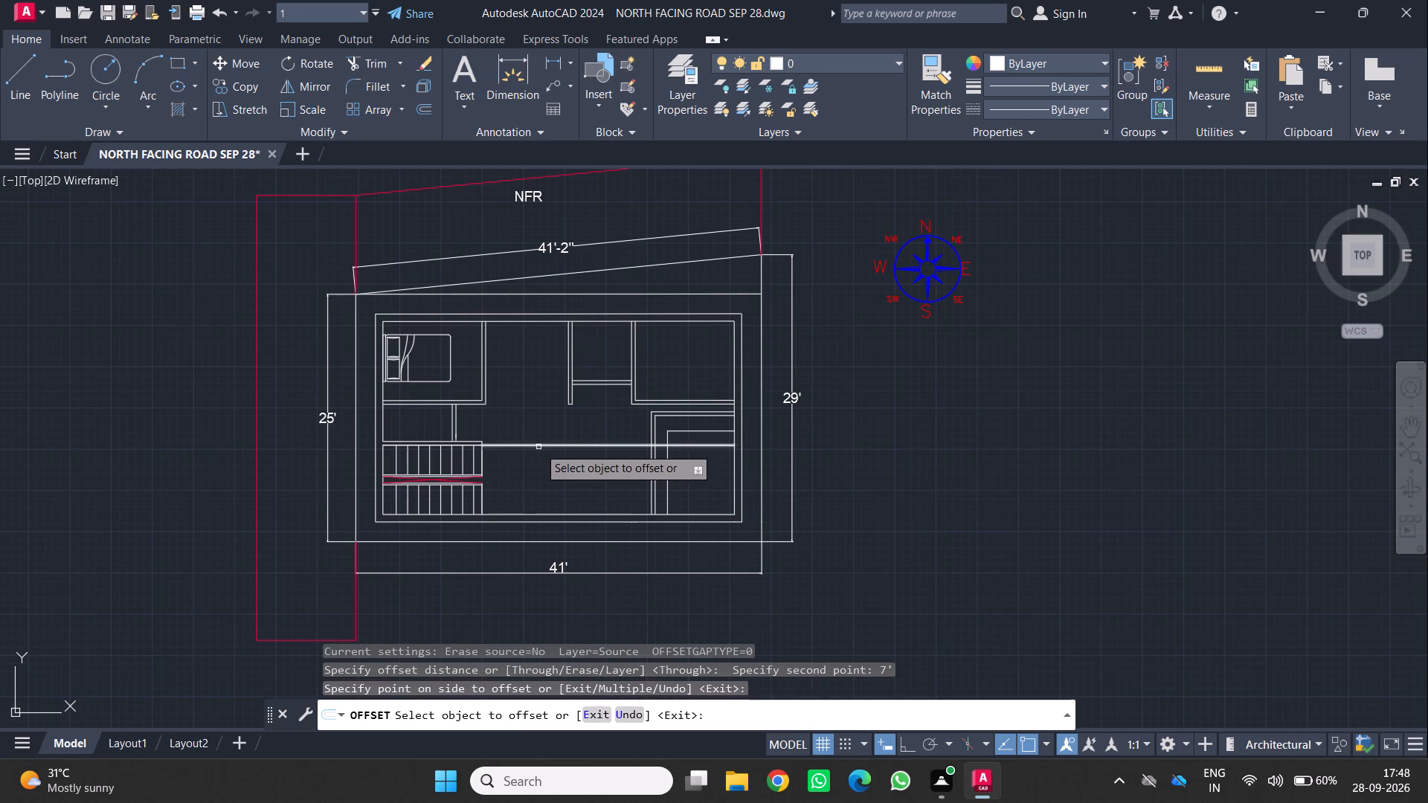
Offset the new horizontal line 4.5" further north to form a wall level with the staircase's north edge.
left_click(538, 447)
type("4'")
key("BackSpace")
key("period")
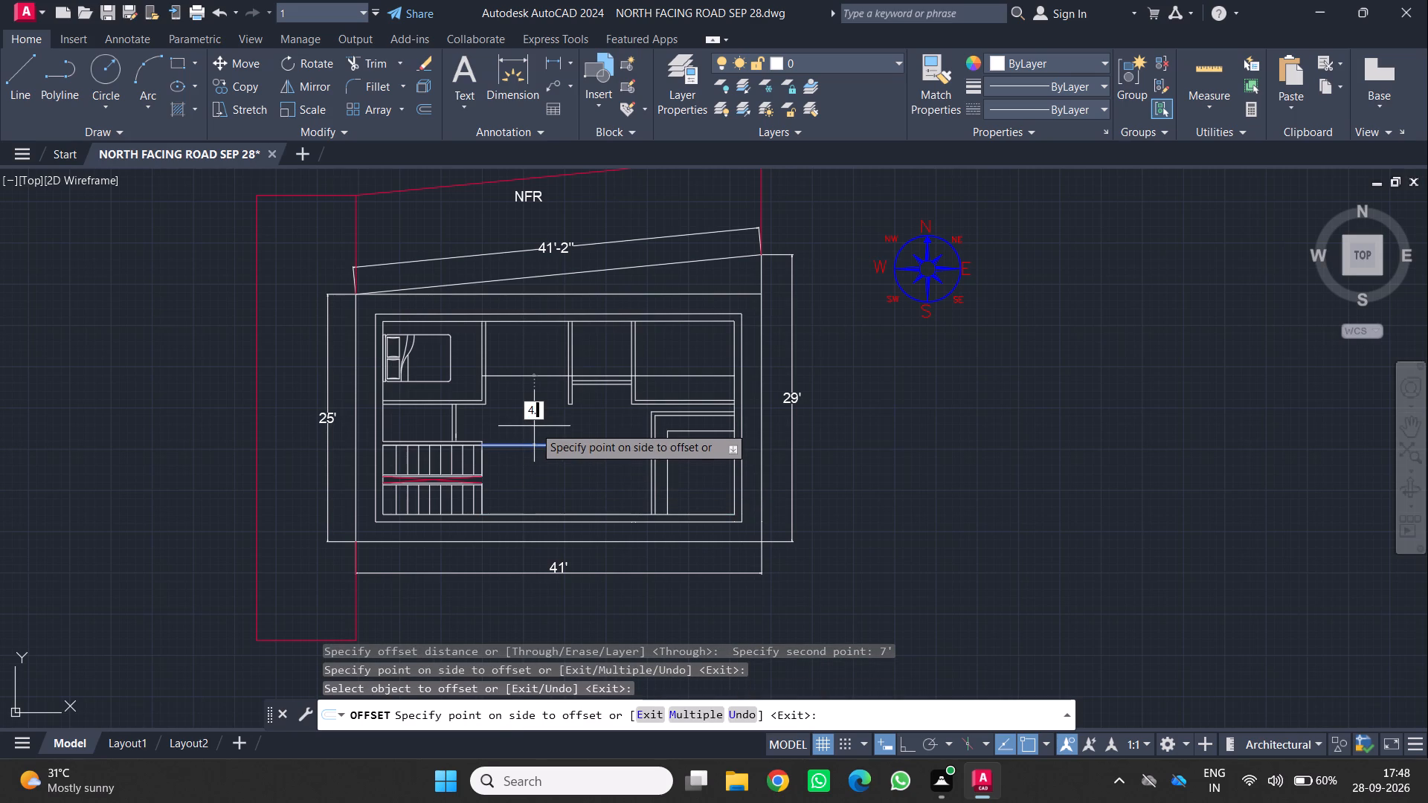
key("5")
key("Return")
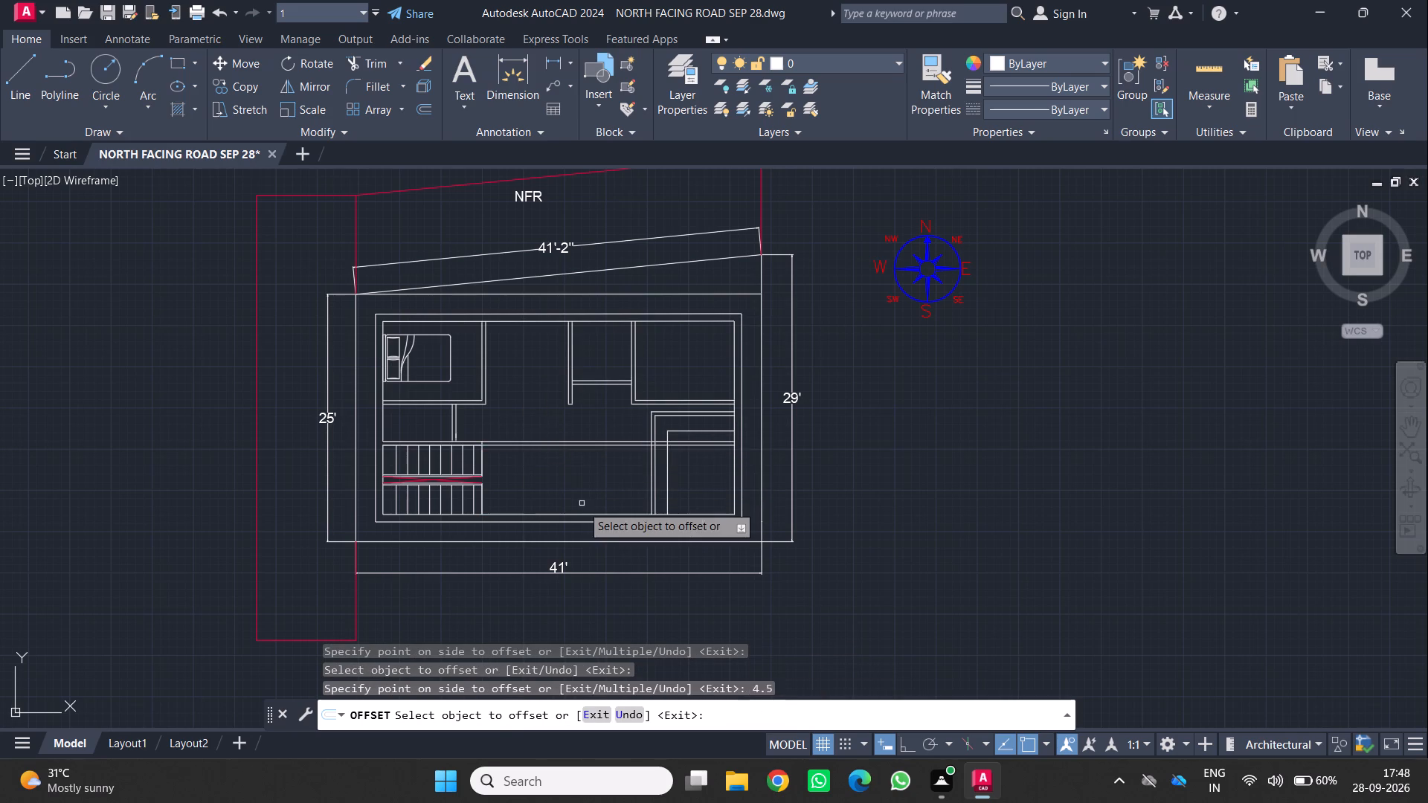
left_click(569, 479)
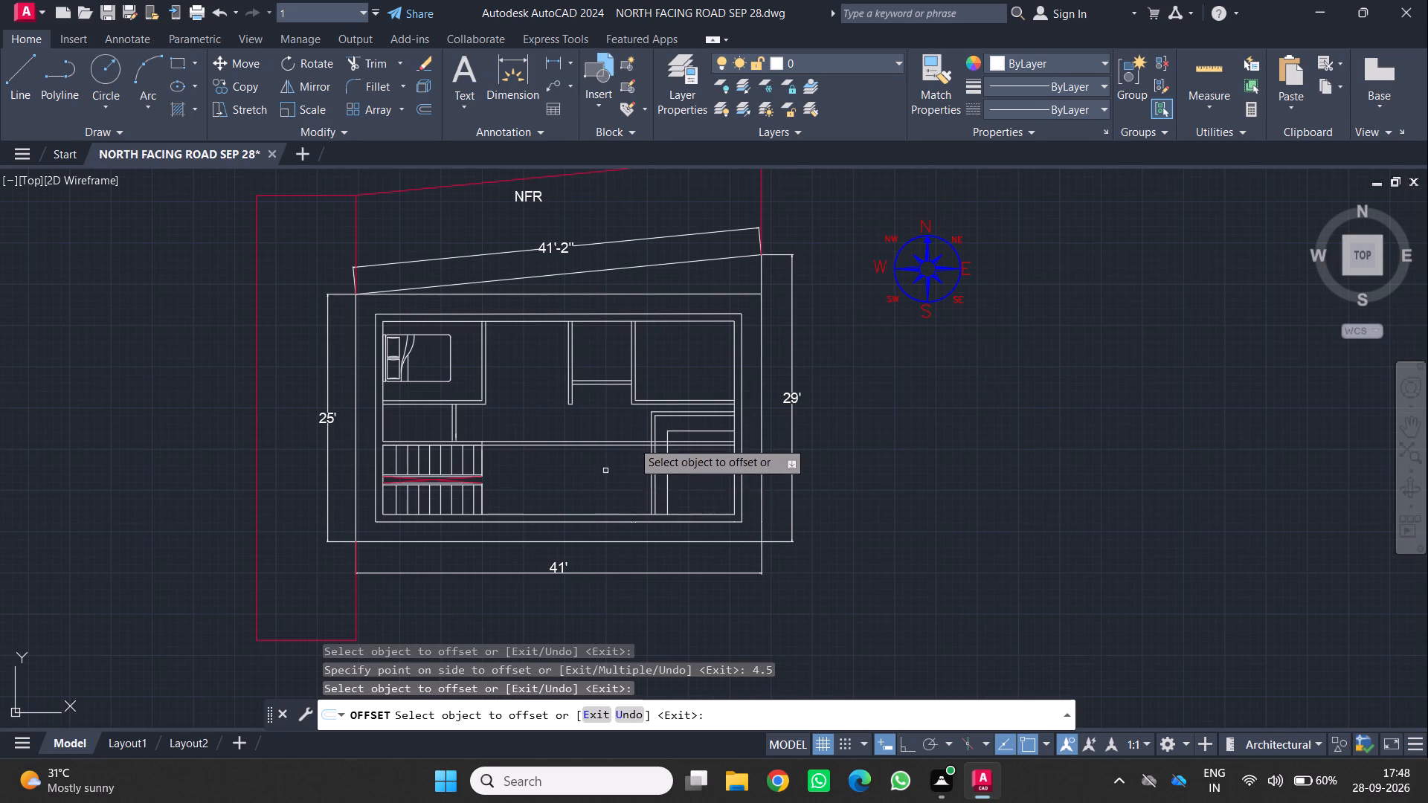
Draw a 7' vertical line just east of the staircase, from the new horizontal wall's south line to the inner south wall line.
scroll(510, 446, "up", 1)
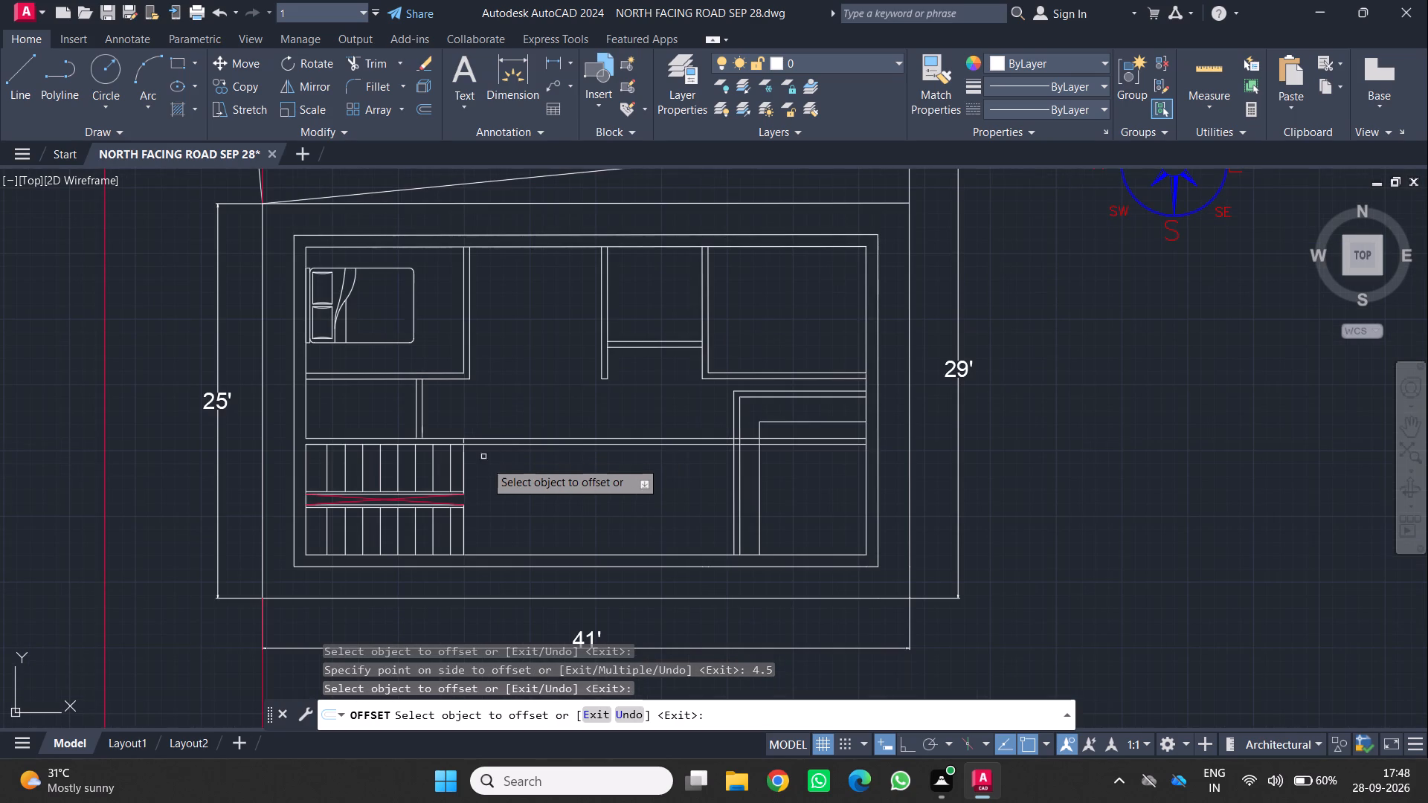
left_click(7, 69)
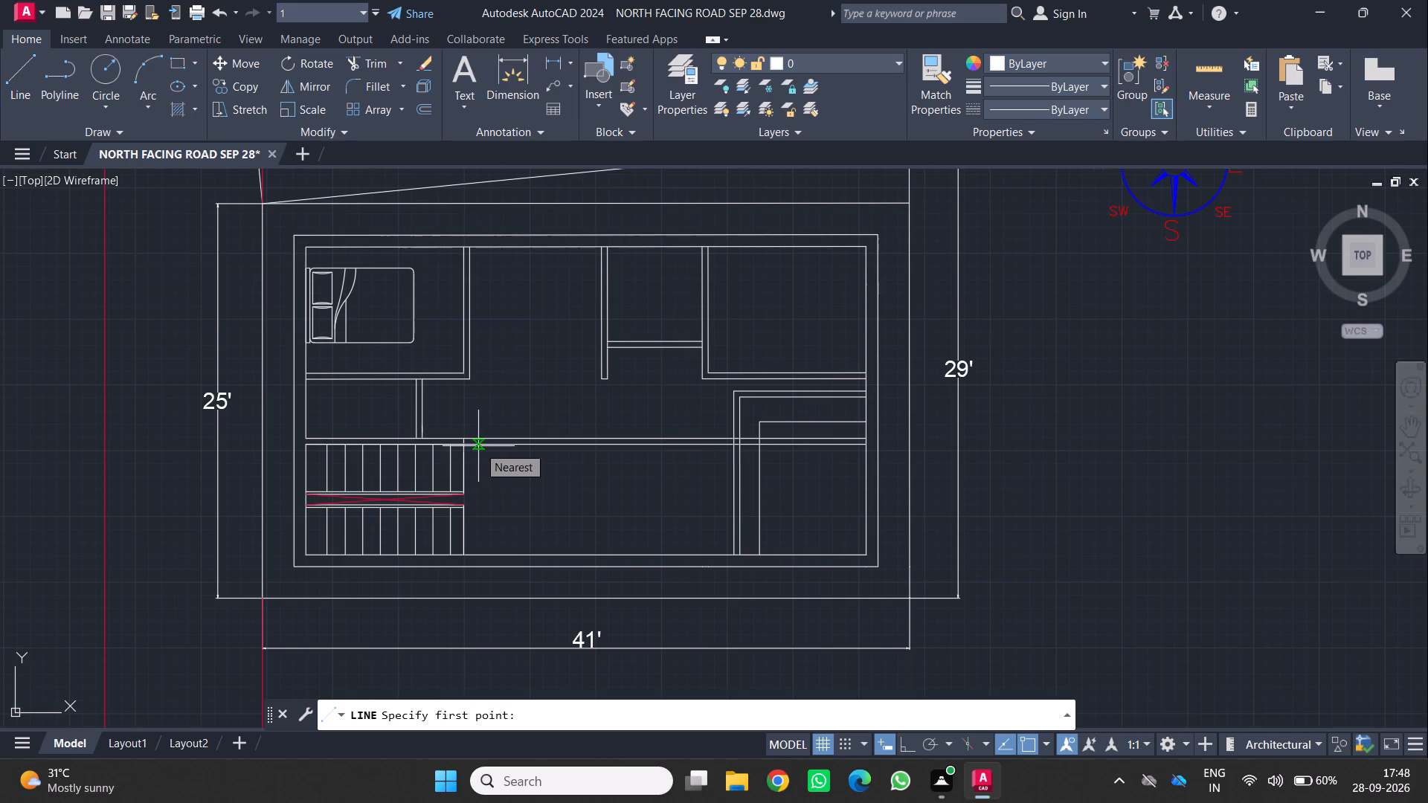
left_click(478, 446)
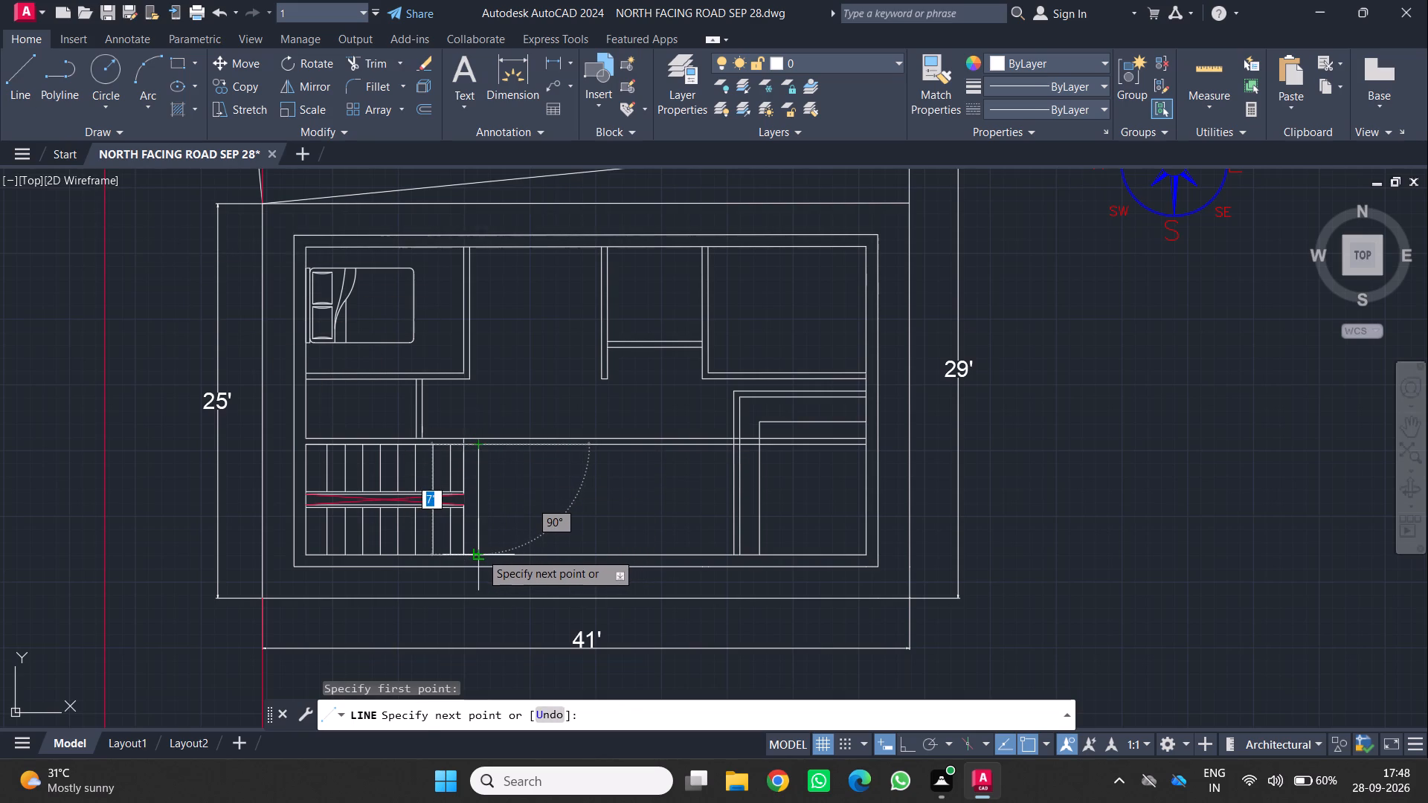
left_click(480, 553)
key("Return")
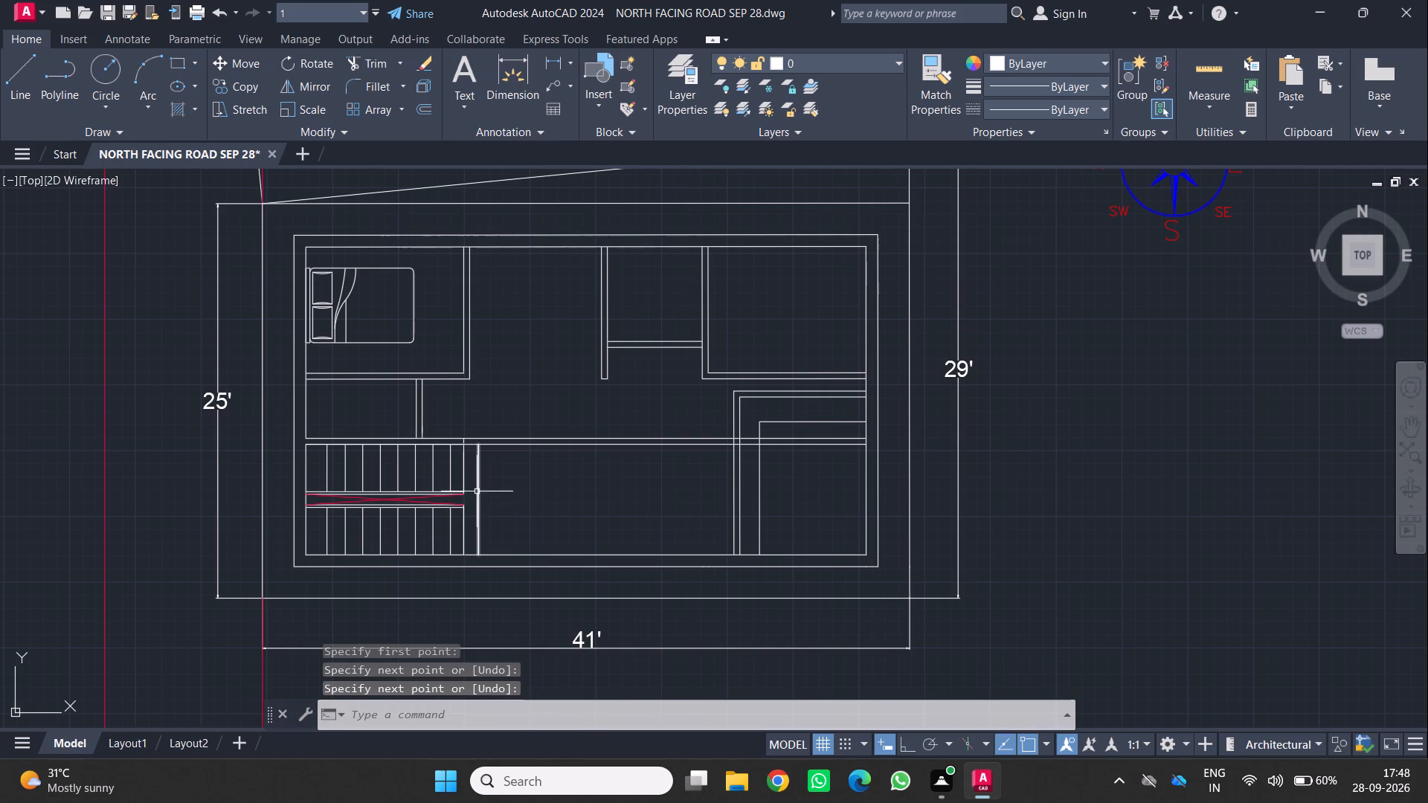
Offset the new vertical line 4.5" east to form a wall beside the staircase.
left_click(477, 491)
key("o")
key("Return")
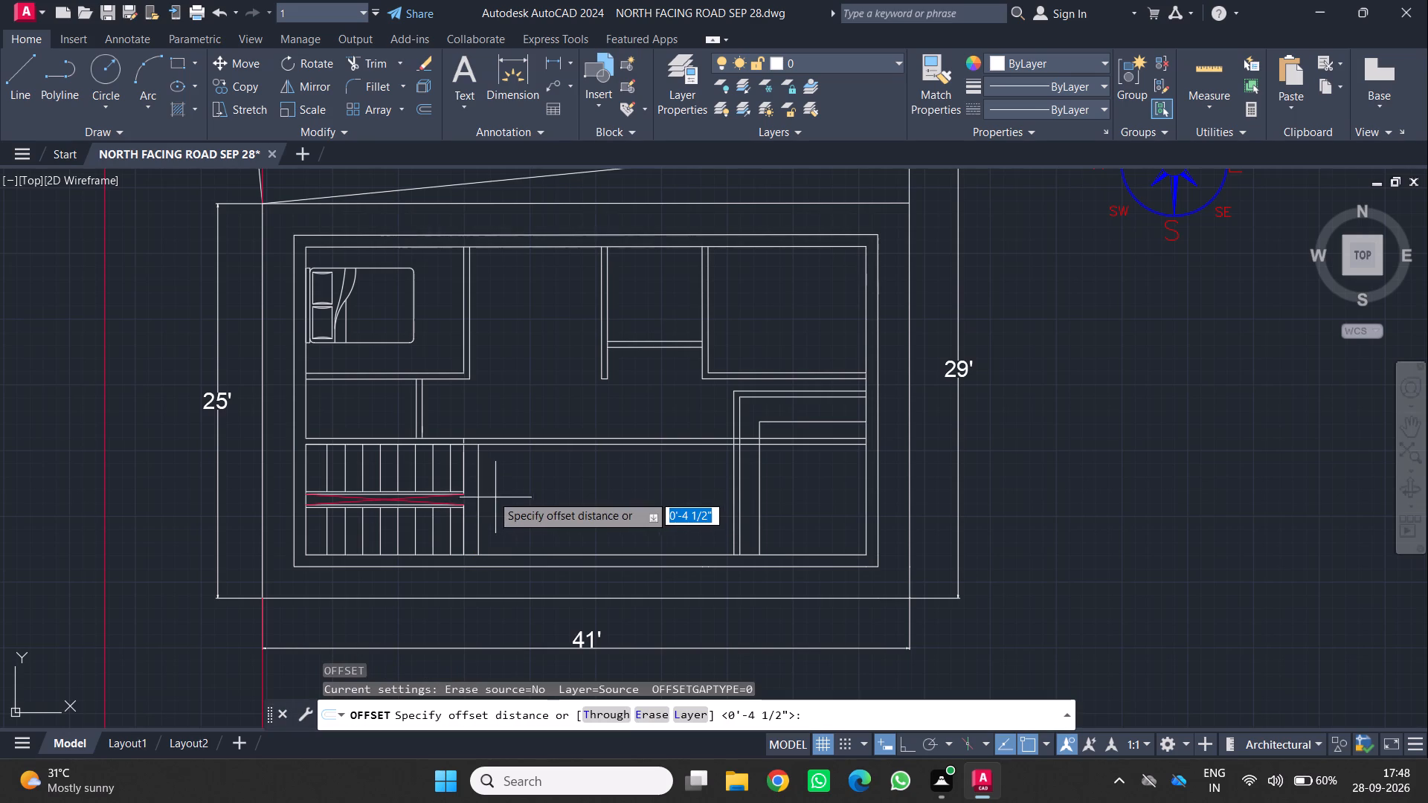
left_click(480, 486)
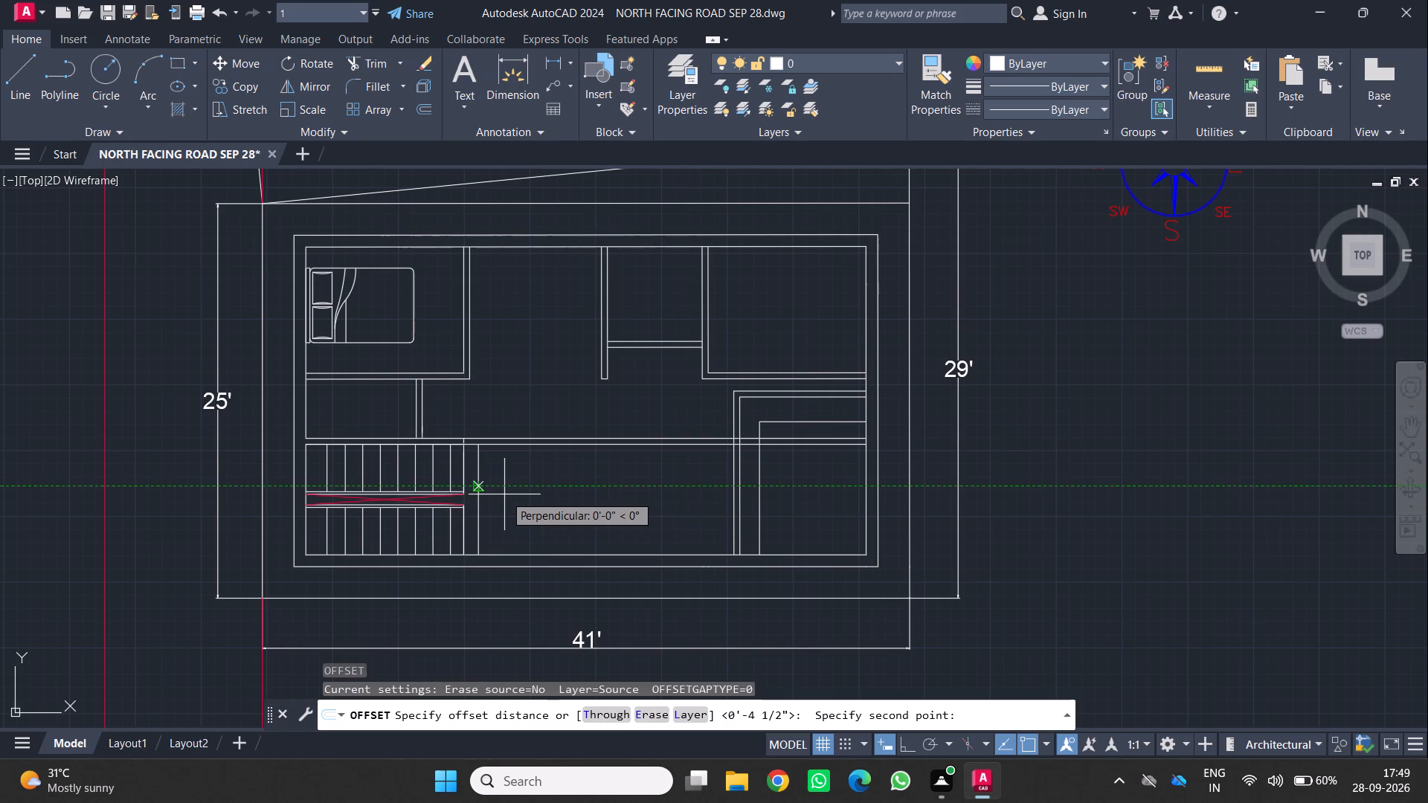
type("4.5")
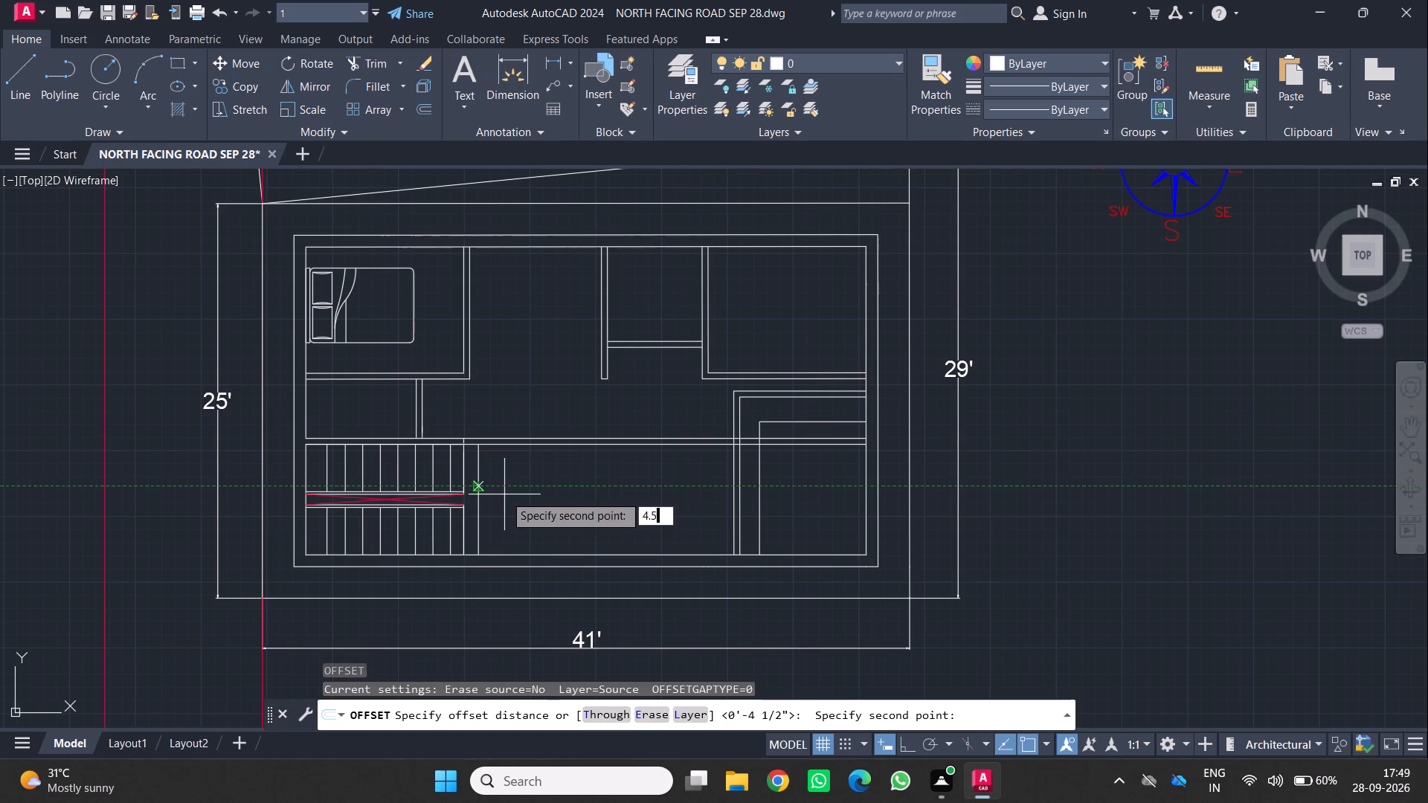
key("Return")
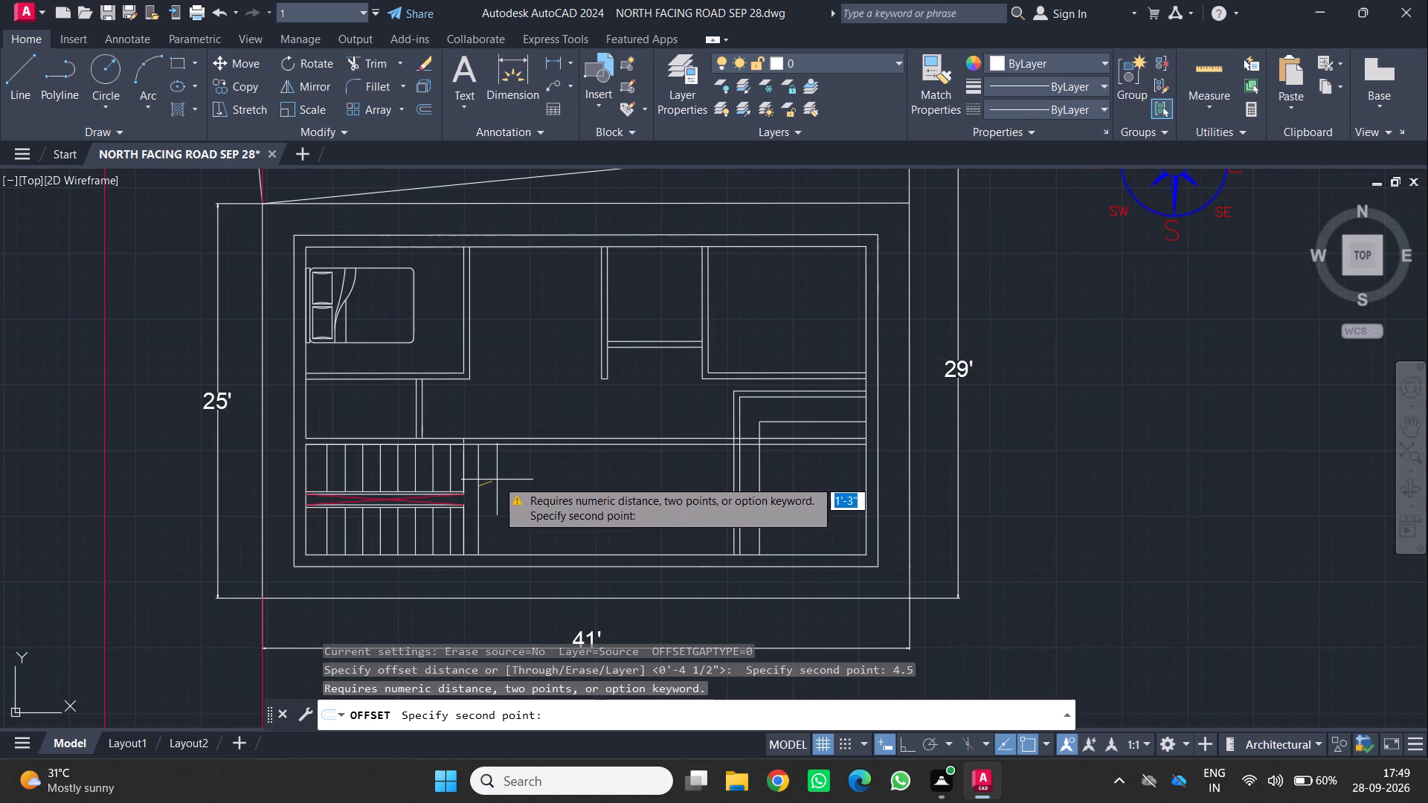
type("4.5")
key("Return")
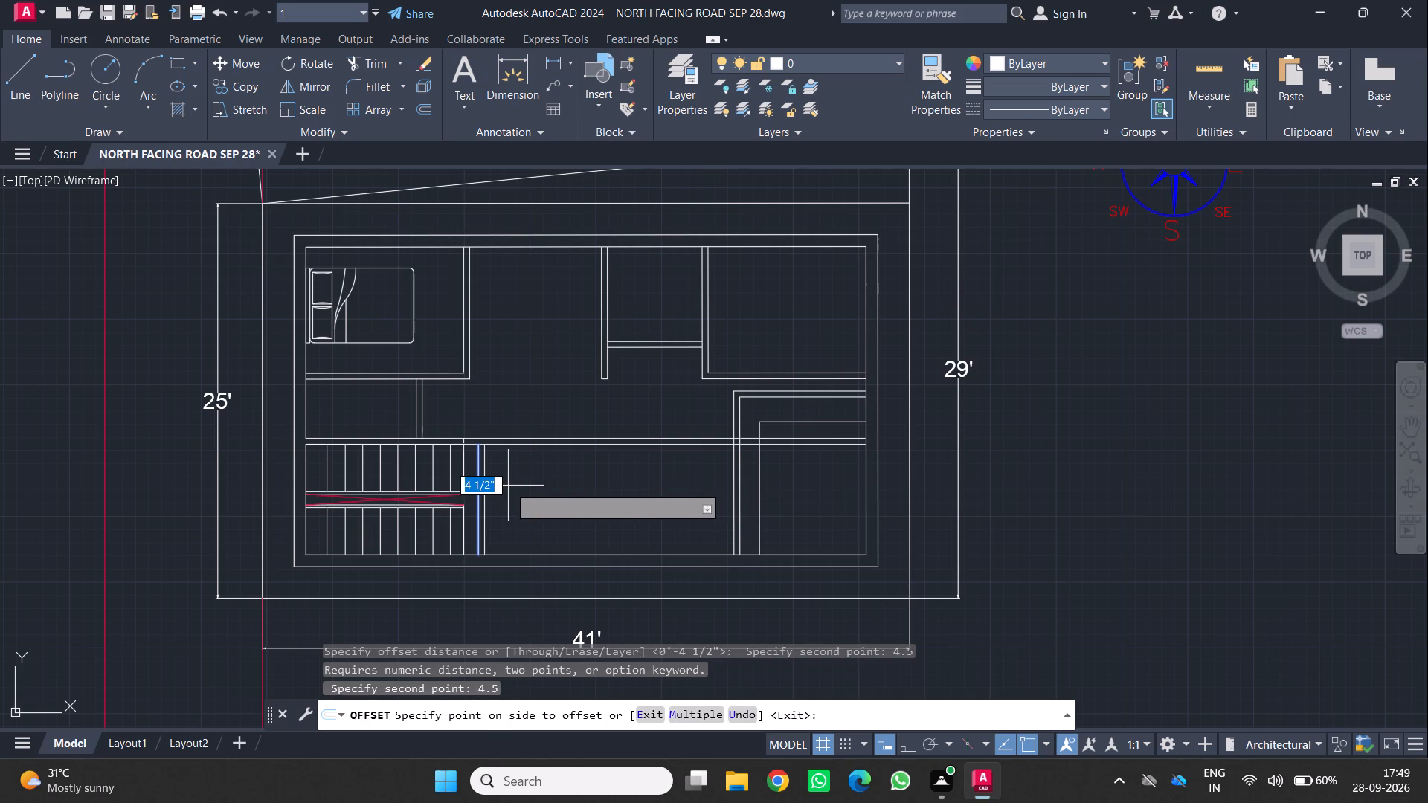
left_click(508, 486)
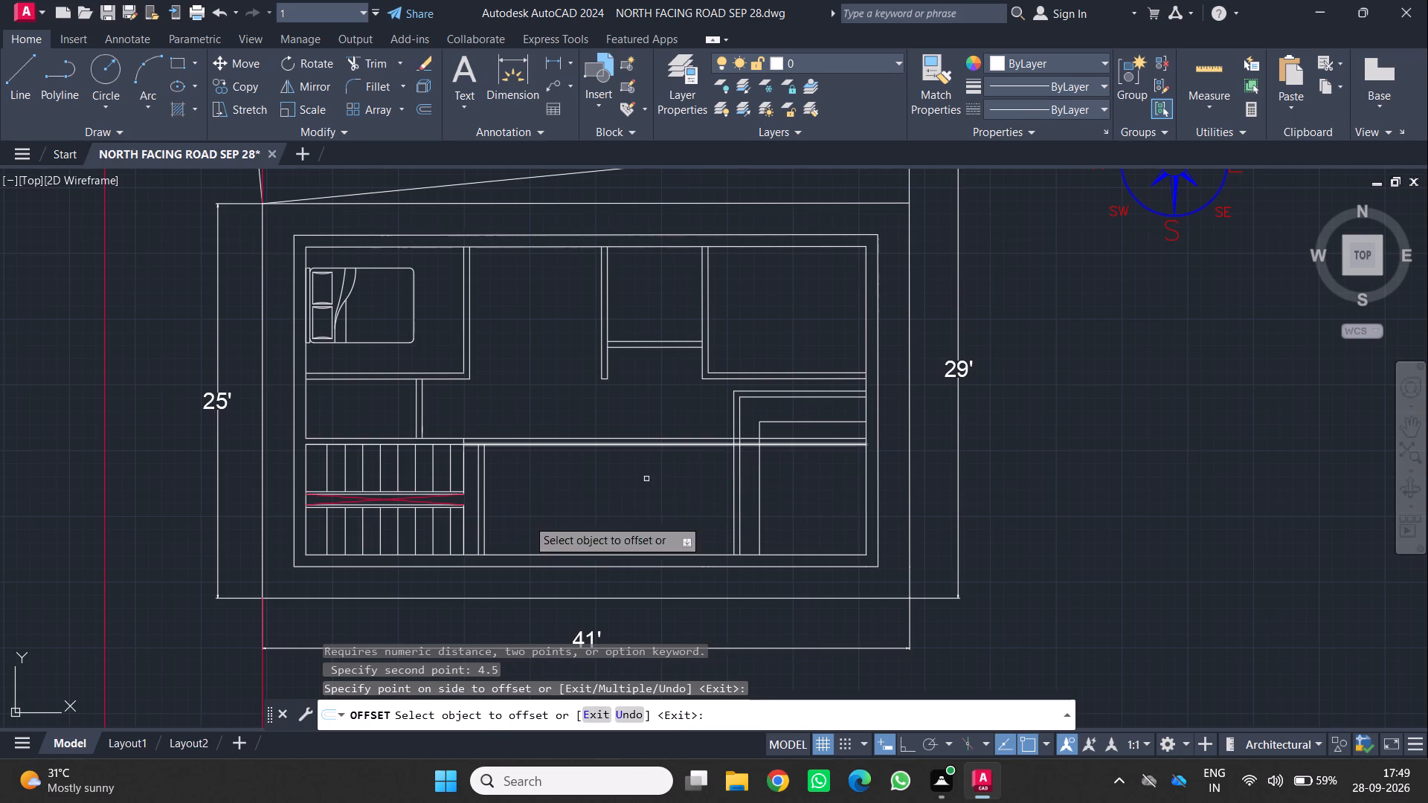
Extend the west line of the wall beside the staircase north to the upper line of the new horizontal wall.
scroll(448, 466, "up", 1)
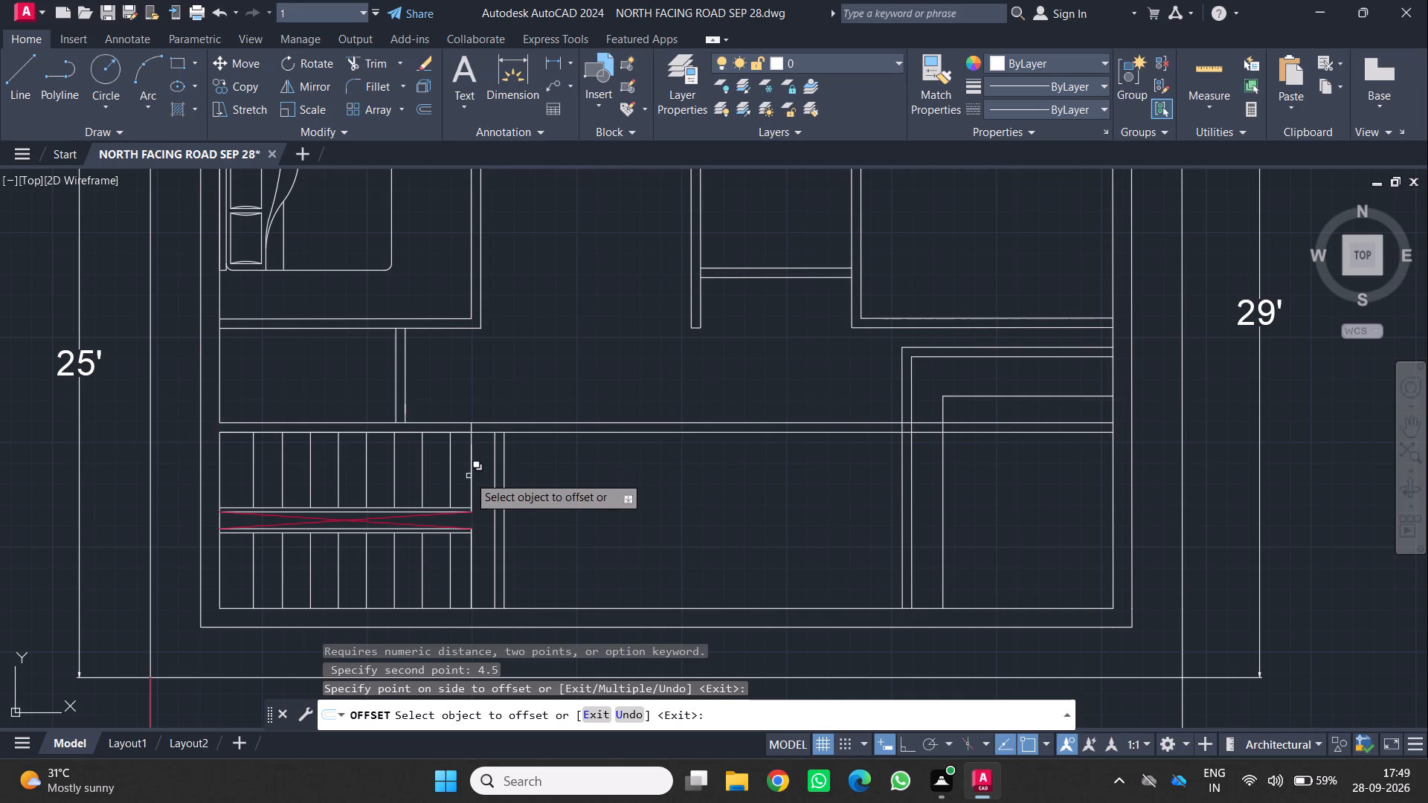
key("l")
key("Return")
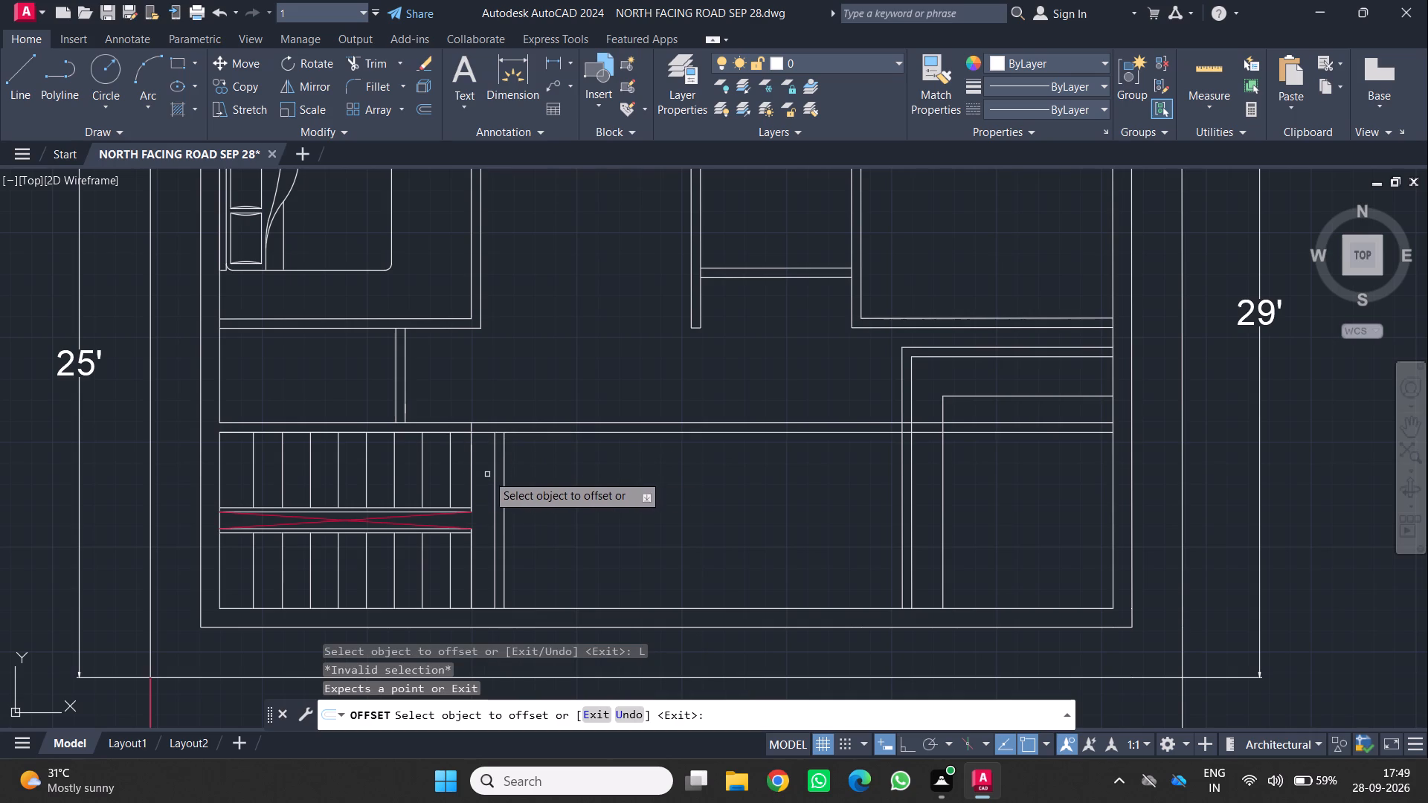
key("Escape")
key("e")
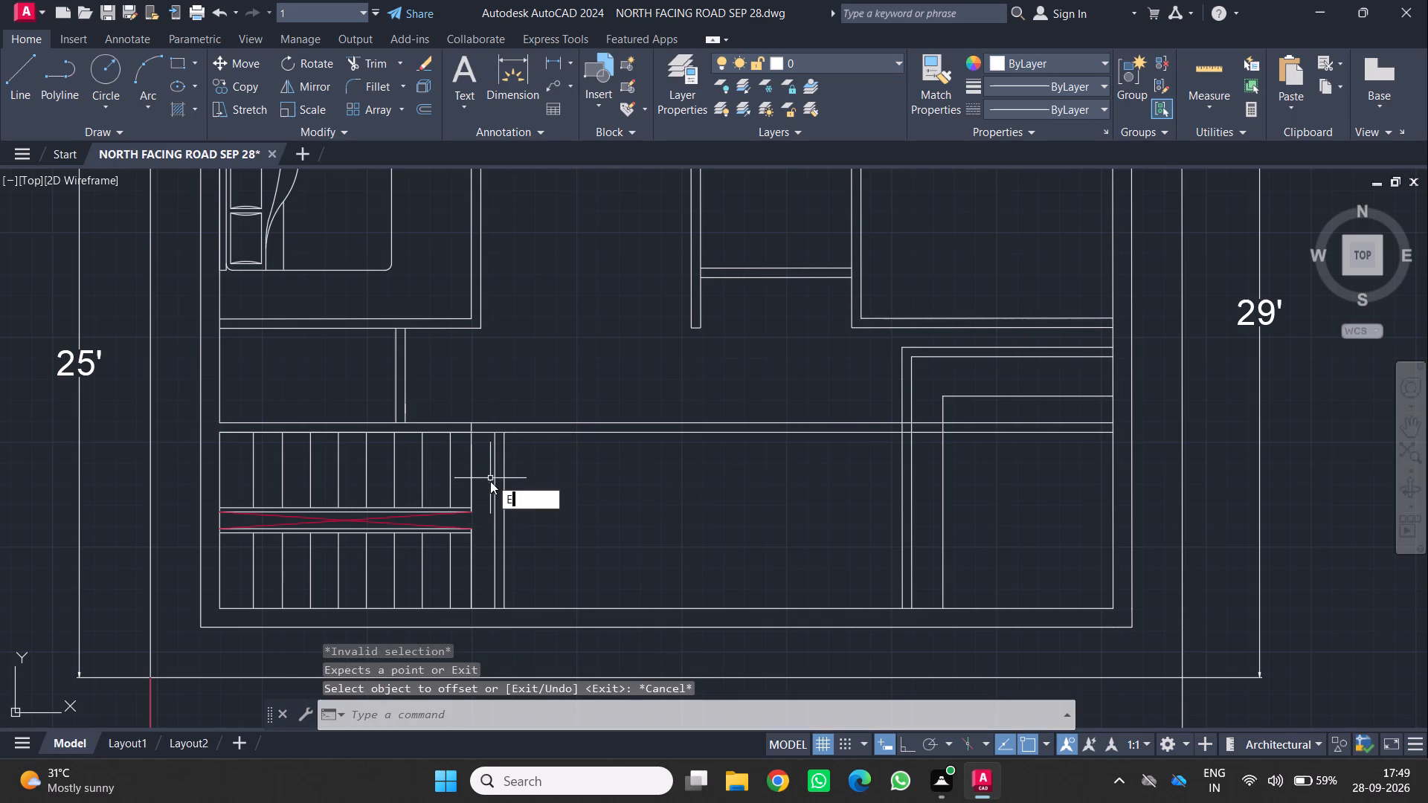
key("x")
key("Return")
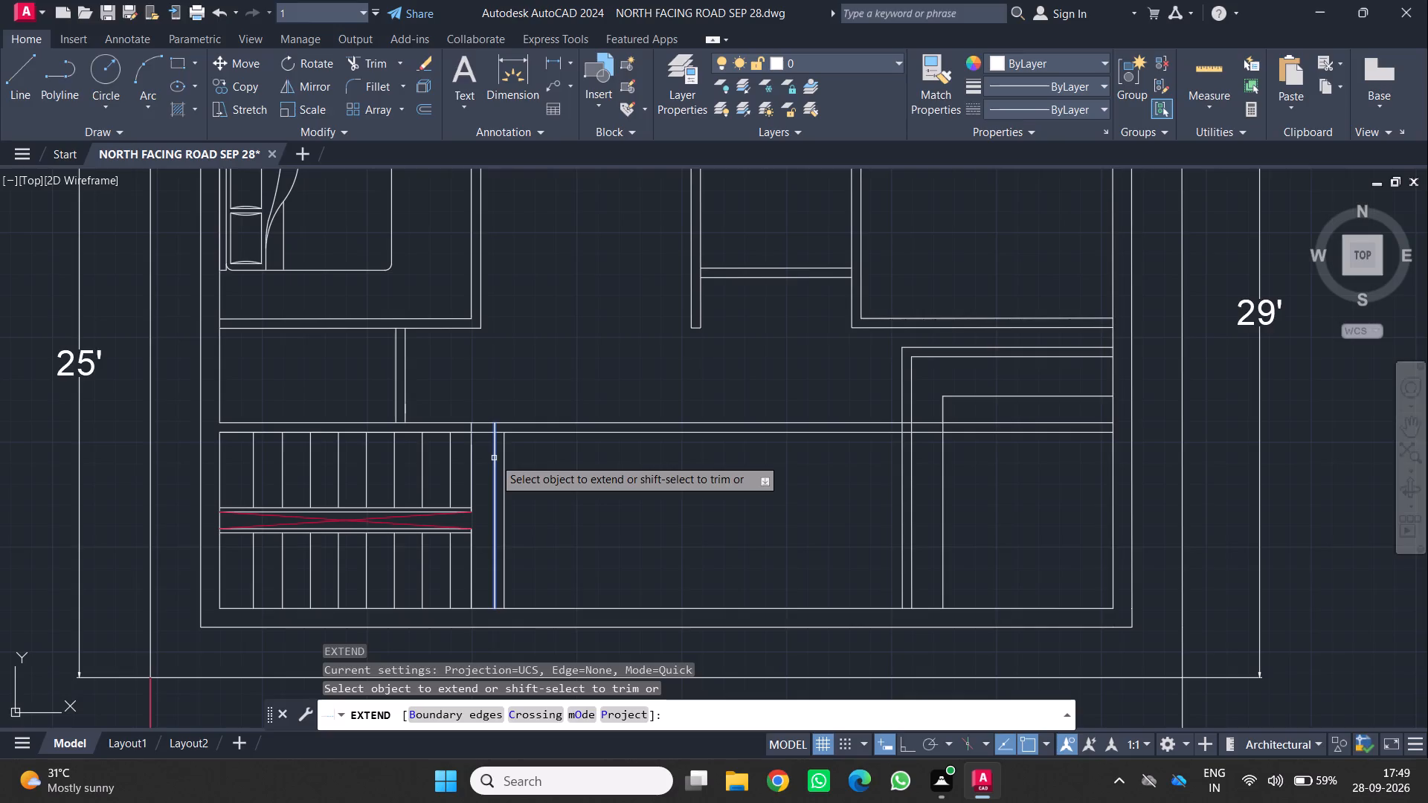
left_click(494, 458)
Join the wall beside the staircase to the horizontal wall by extending its east line north and trimming the horizontal lines between its faces.
scroll(567, 468, "up", 1)
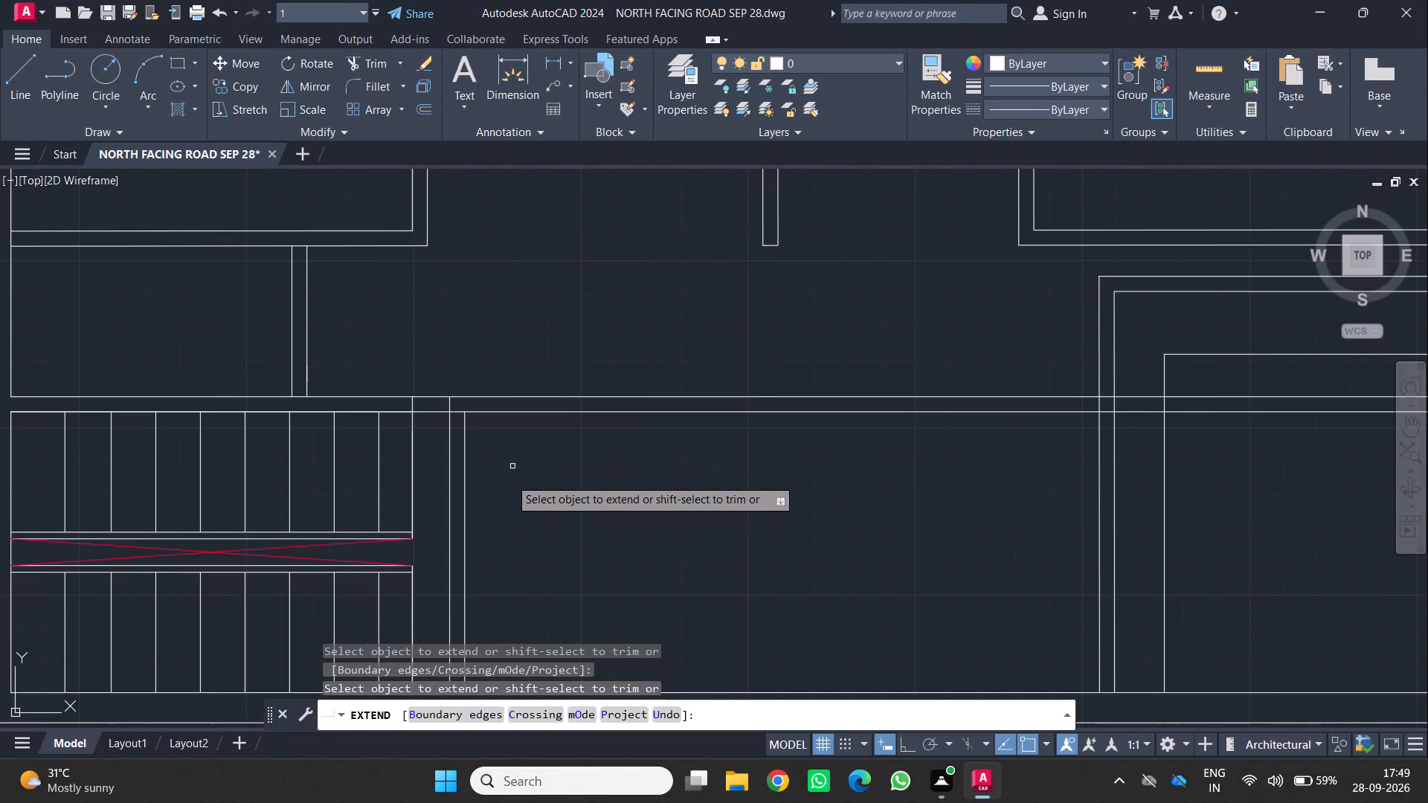
left_click(379, 54)
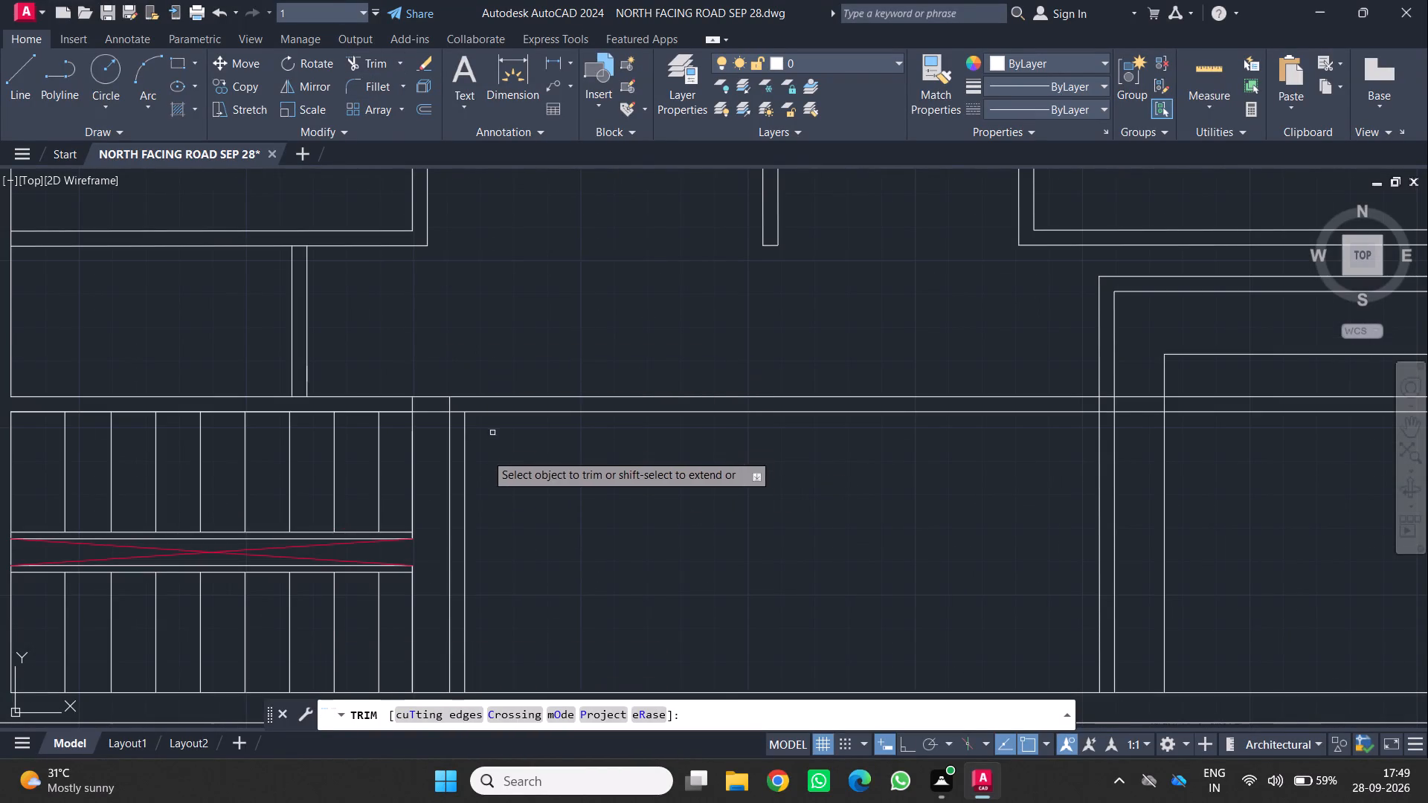
left_click(457, 411)
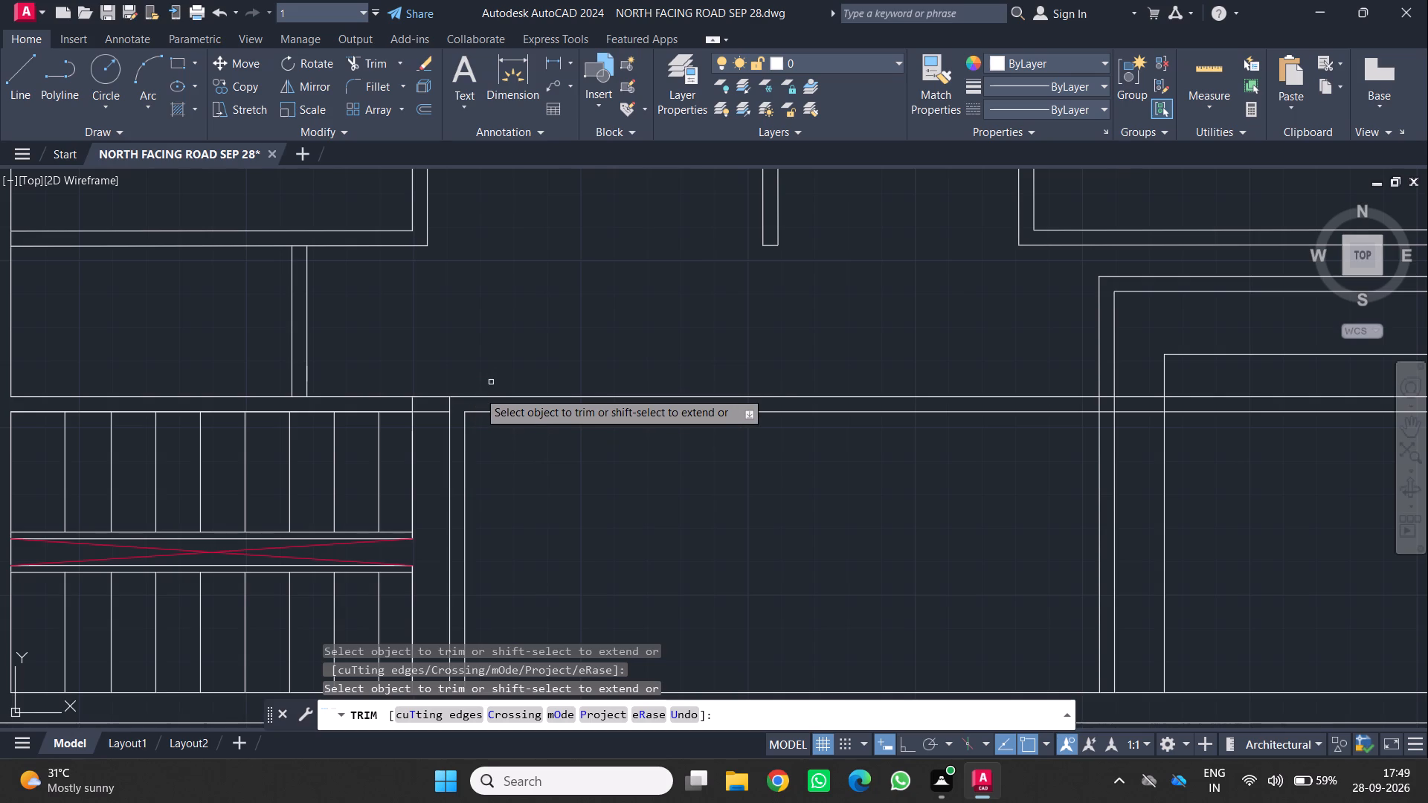
key("Escape")
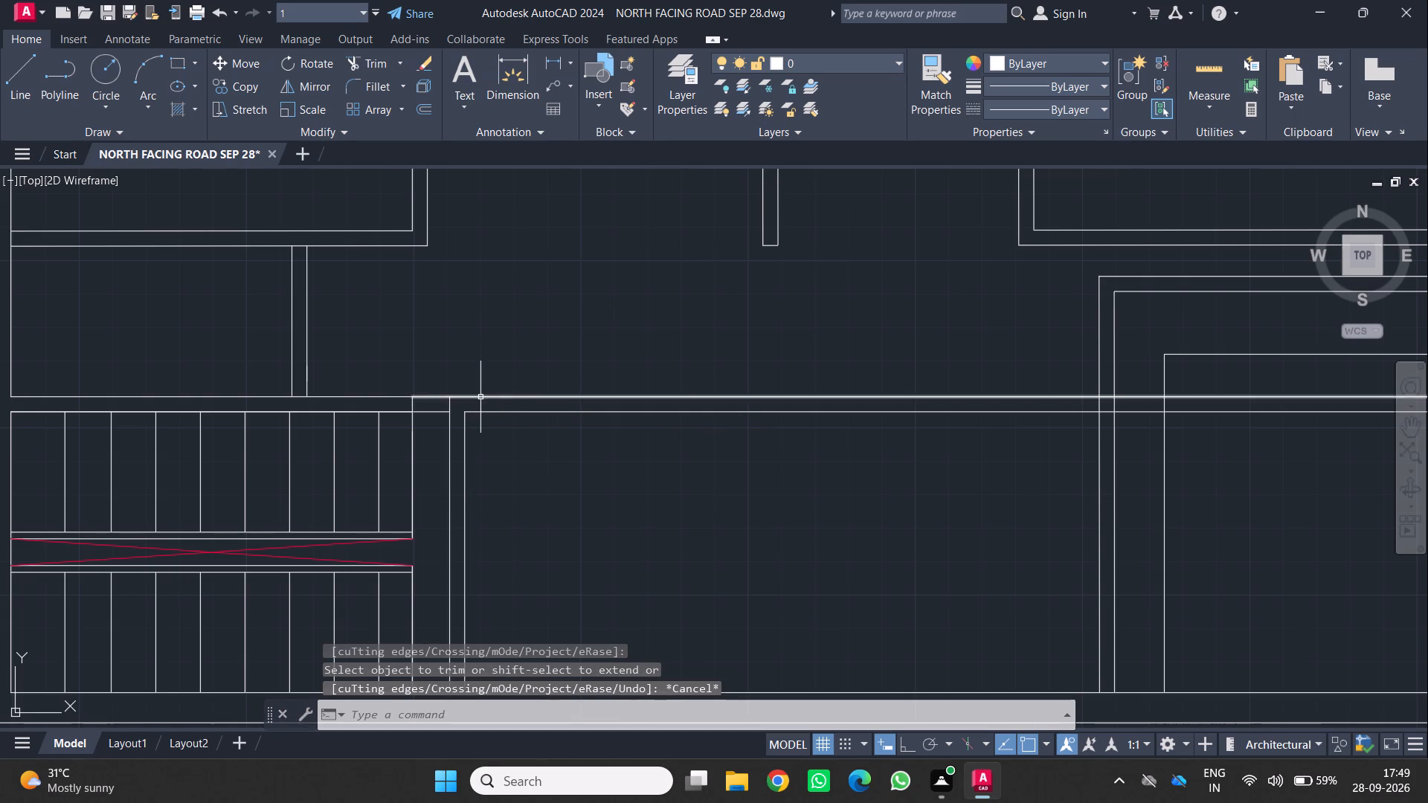
type("EX")
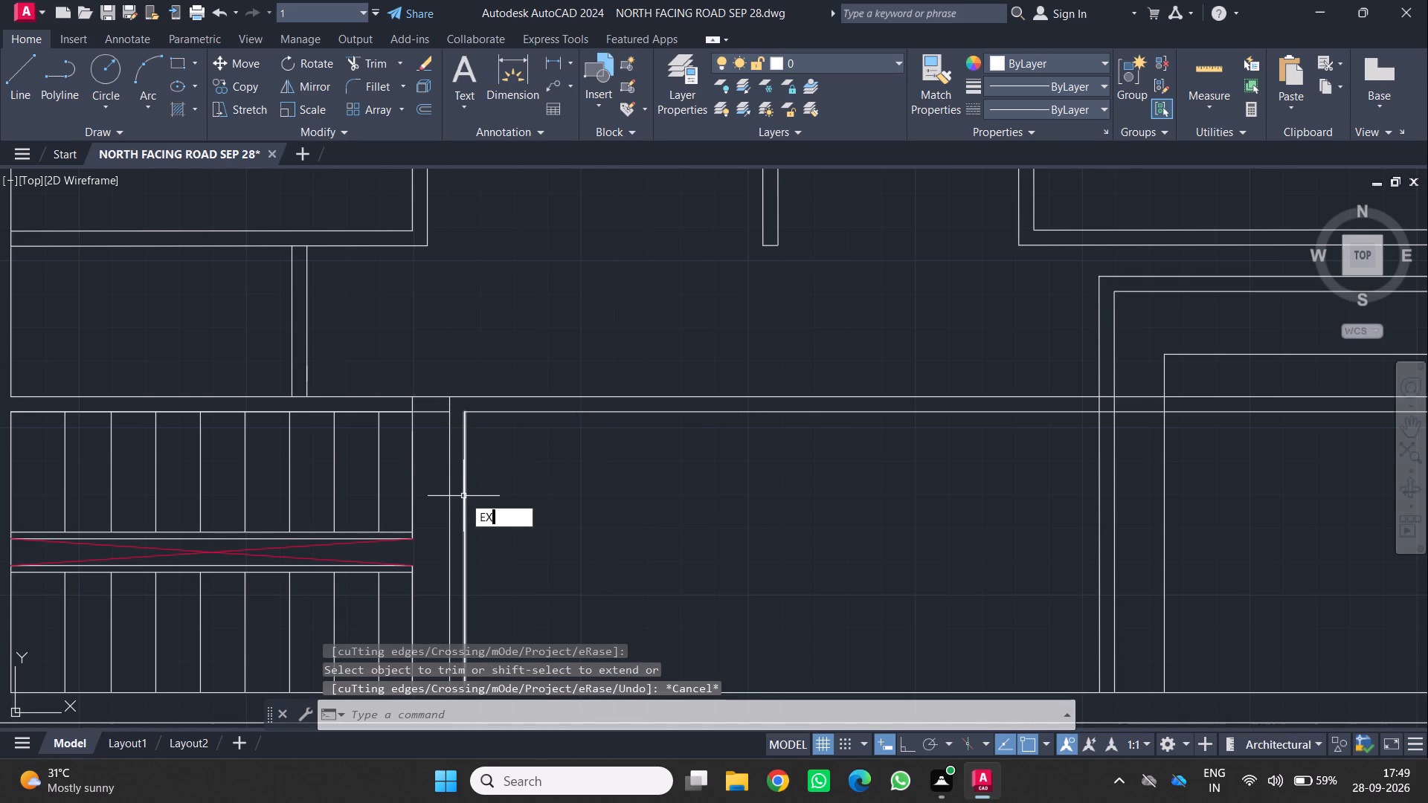
key("Return")
left_click(465, 452)
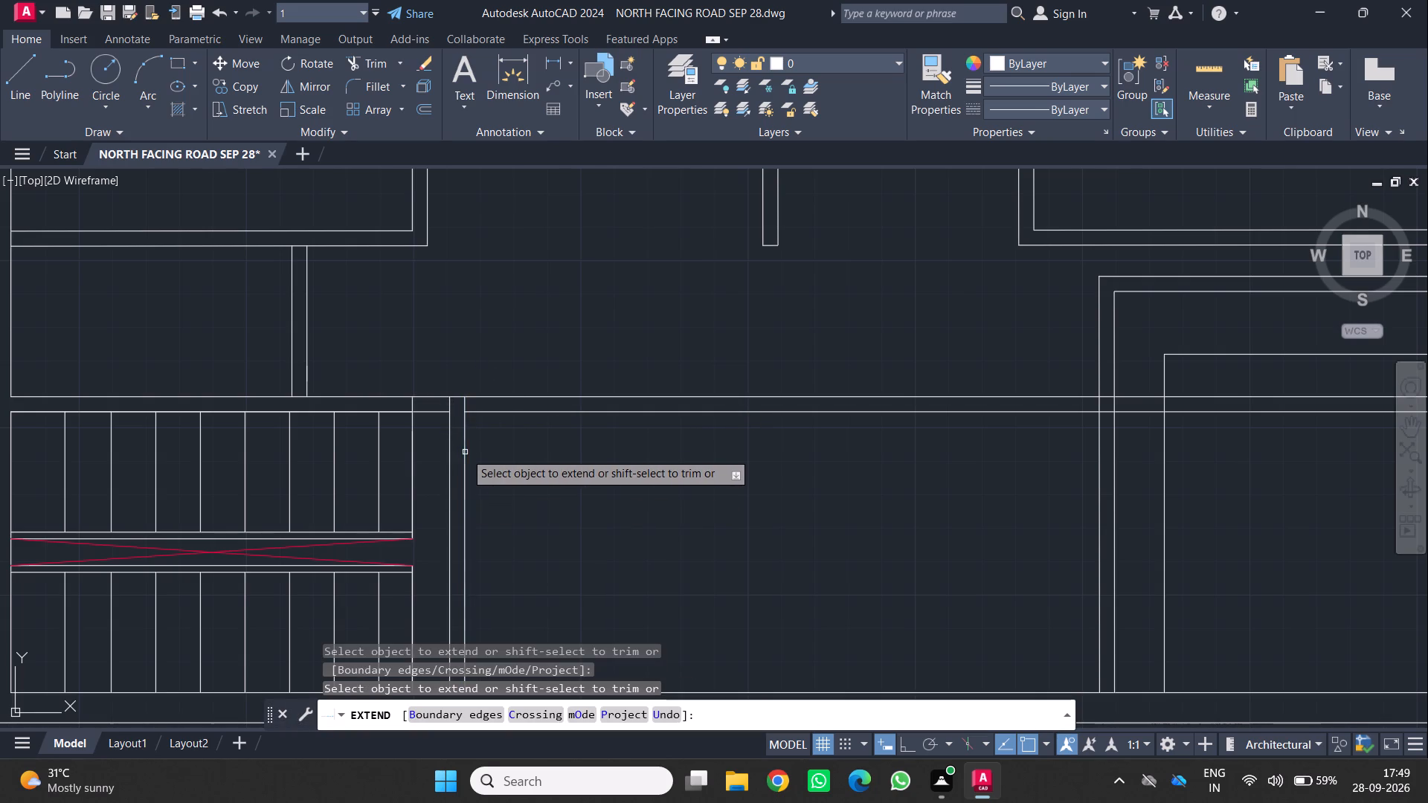
left_click(381, 55)
left_click(457, 398)
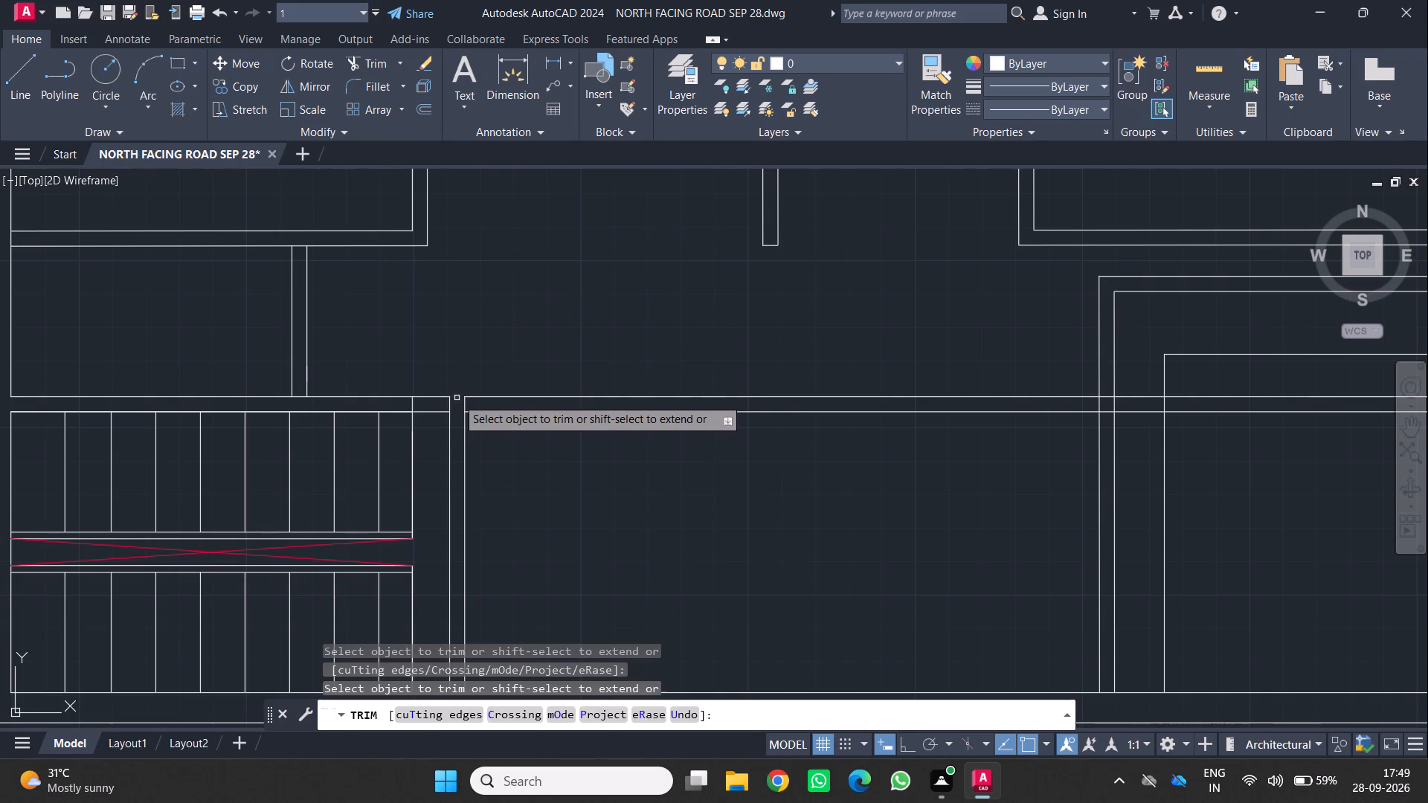
scroll(490, 356, "down", 2)
middle_click_drag(522, 349, 427, 359)
scroll(530, 345, "up", 1)
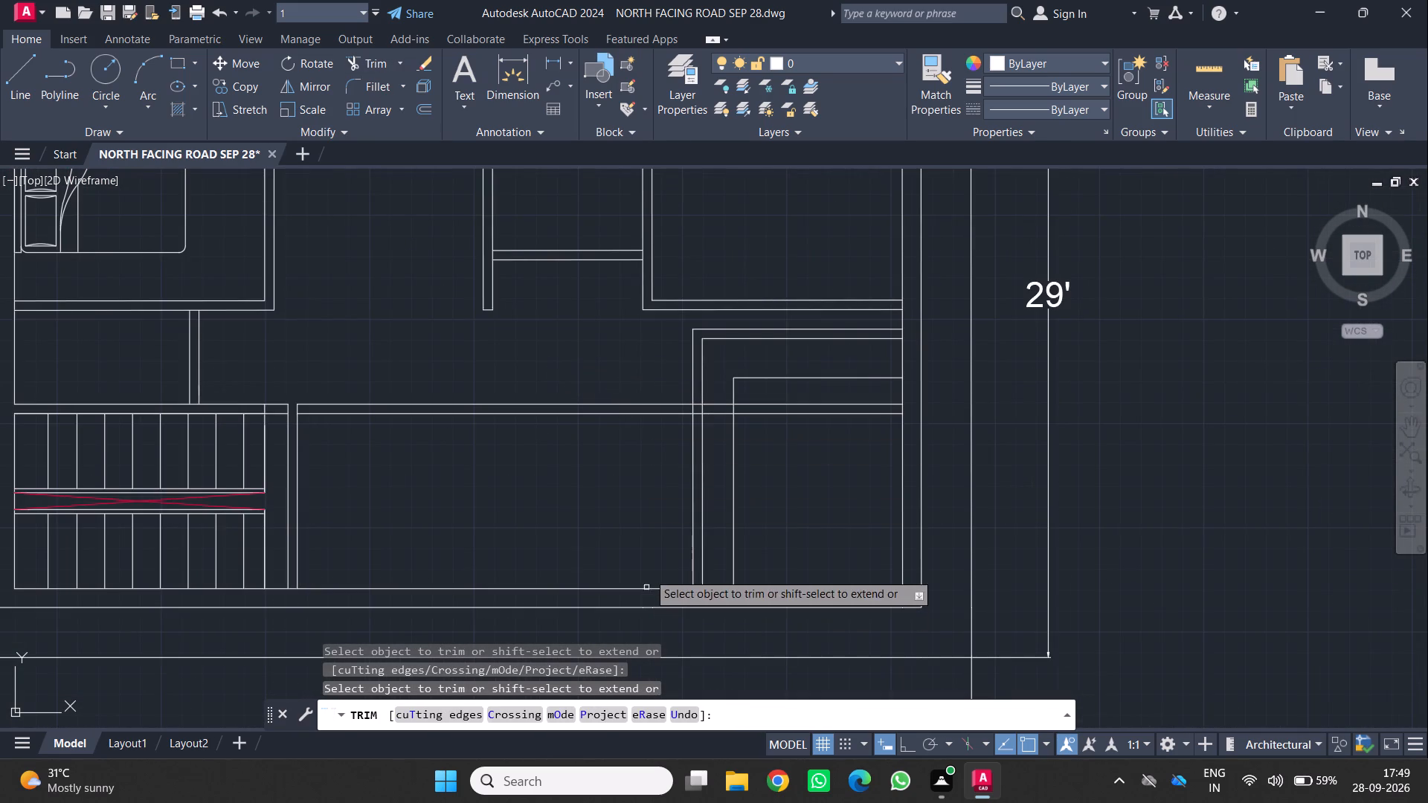
key("Escape")
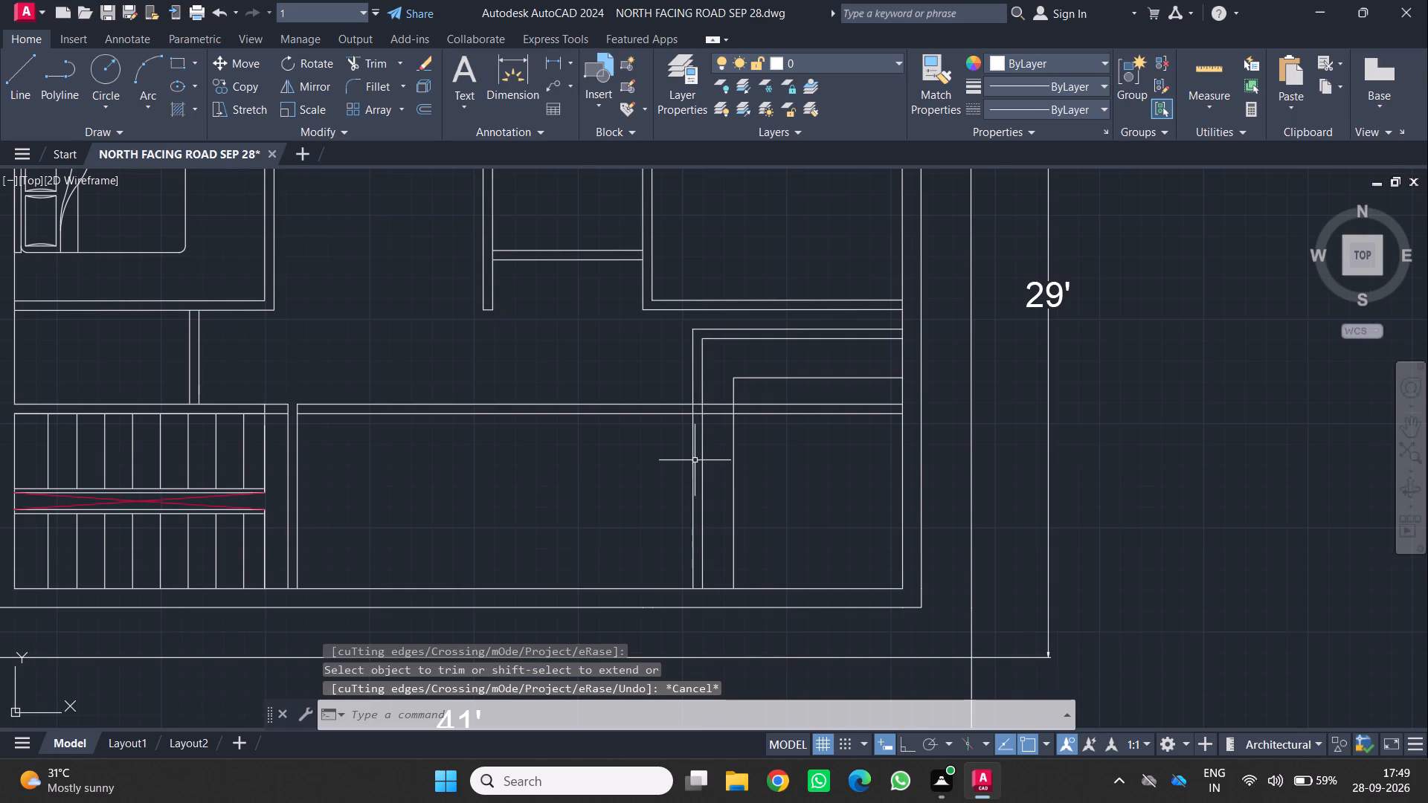
Offset the outer west line of the southeast L-shaped wall about 1'-8 9/16" west.
left_click(693, 458)
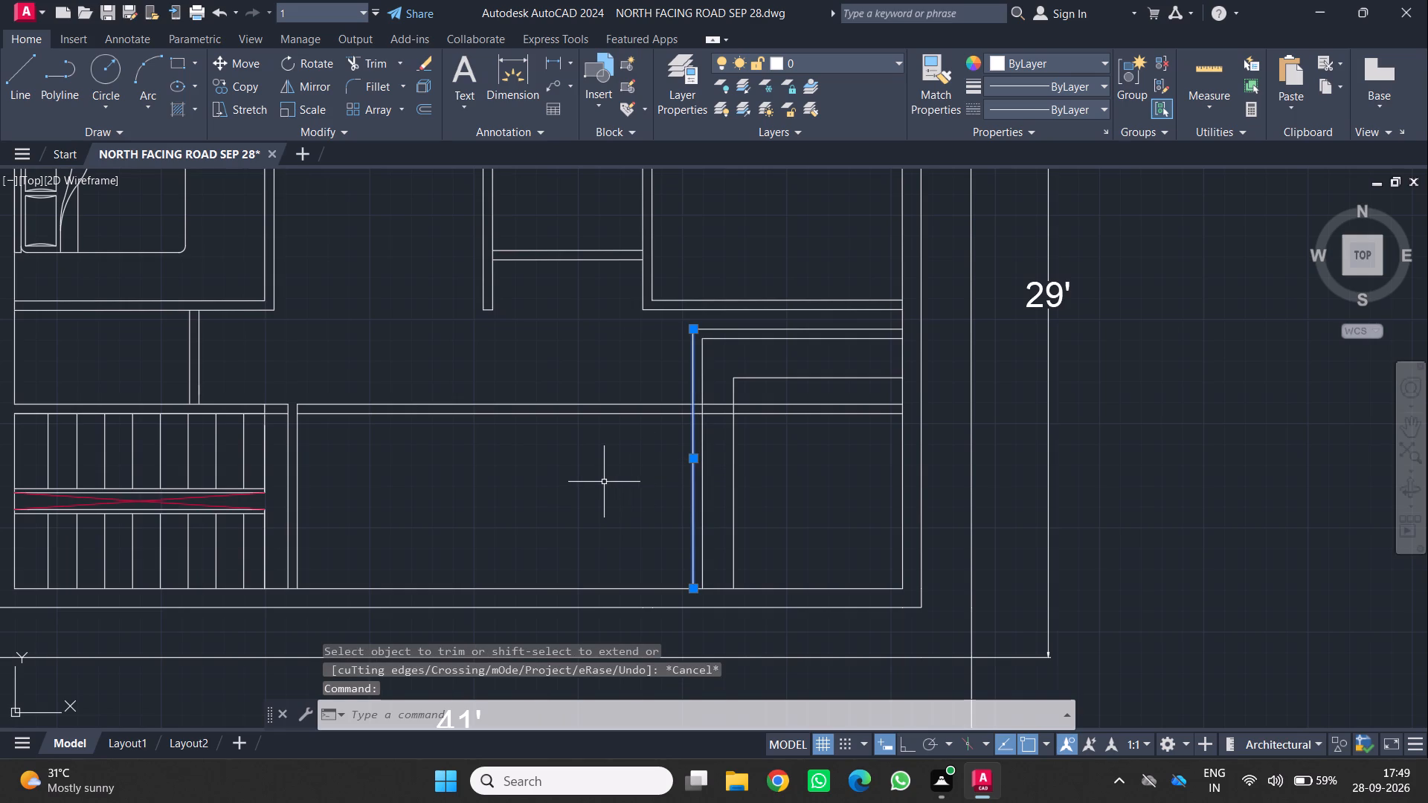
key("o")
key("Return")
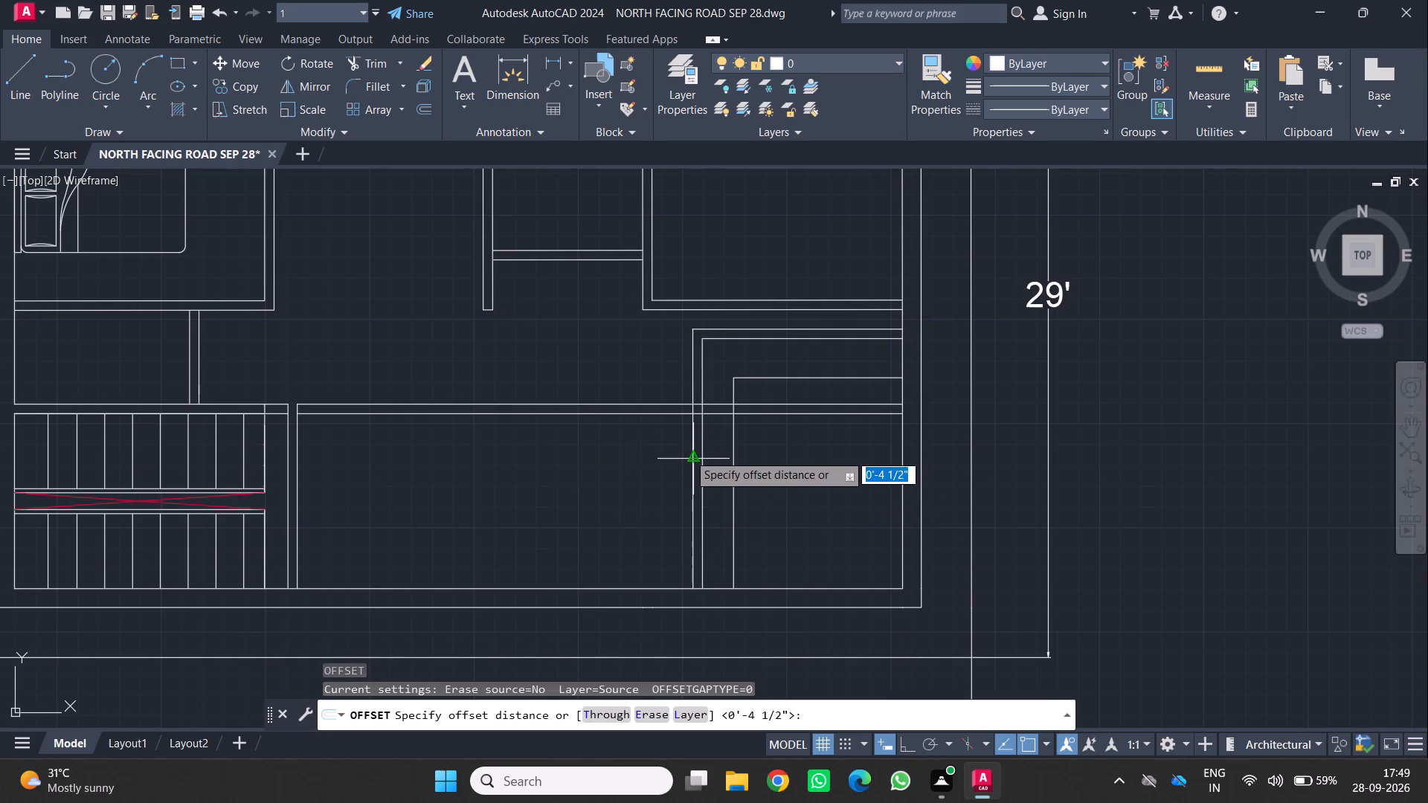
left_click(688, 456)
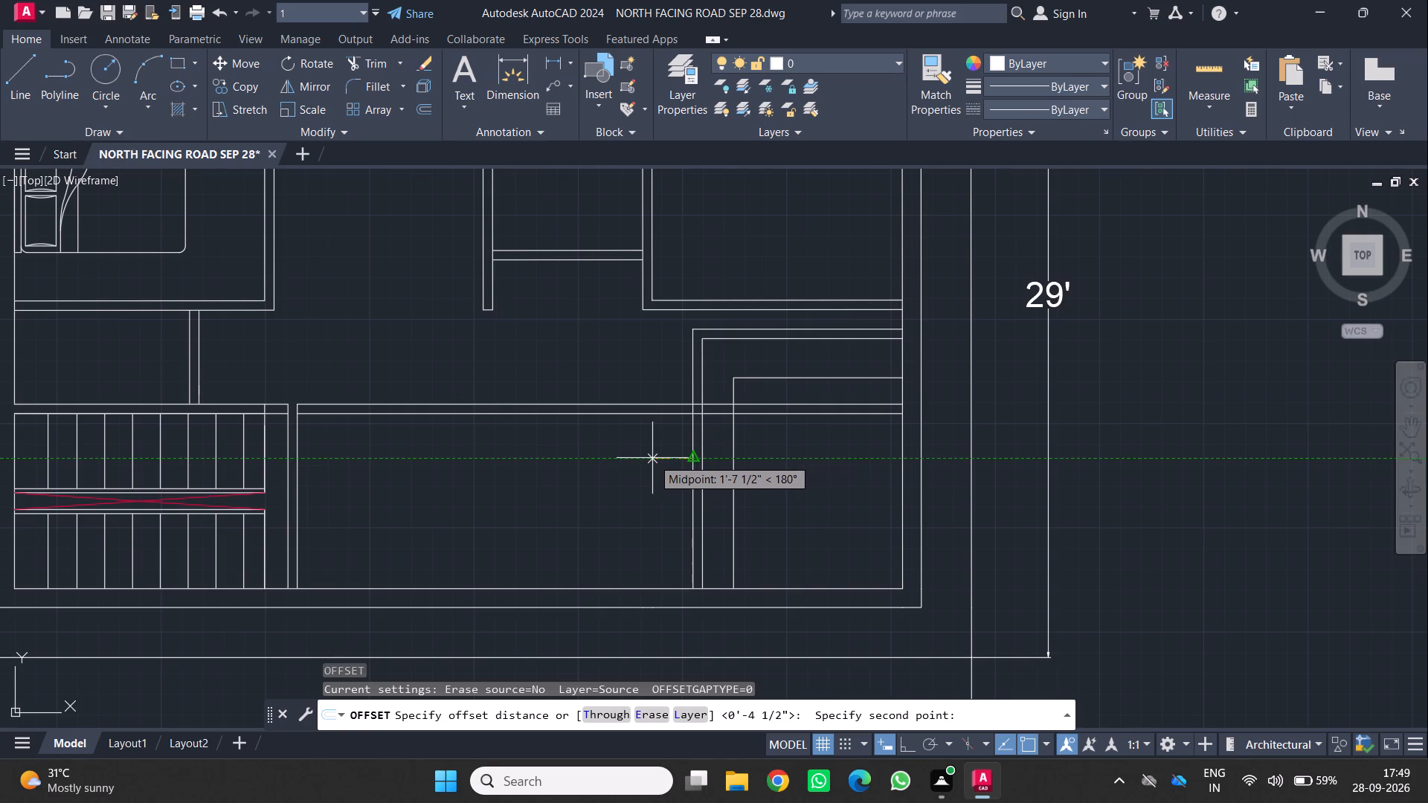
left_click(650, 458)
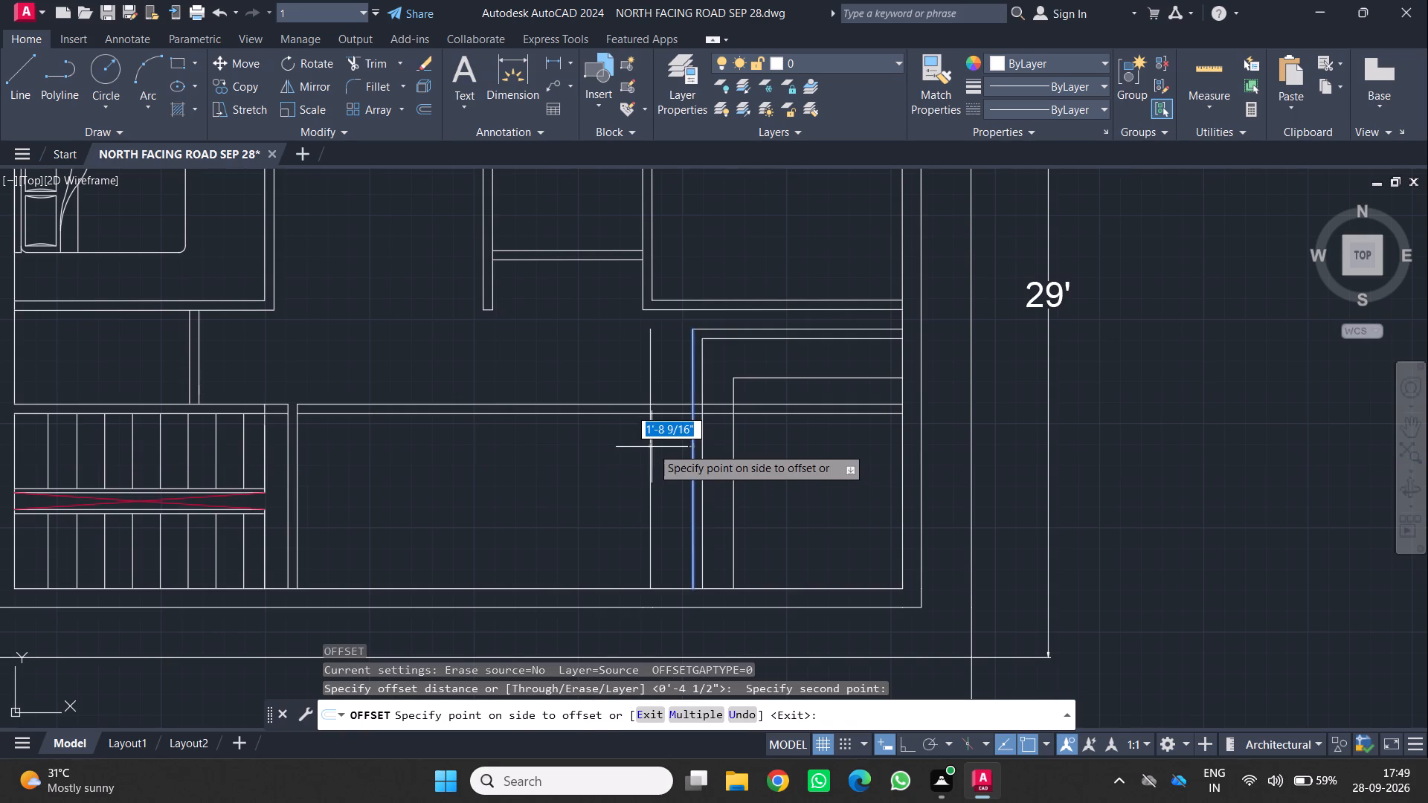
left_click(652, 447)
Offset the new vertical line 4.5" east to form the southern room's east wall.
left_click_drag(650, 445, 659, 450)
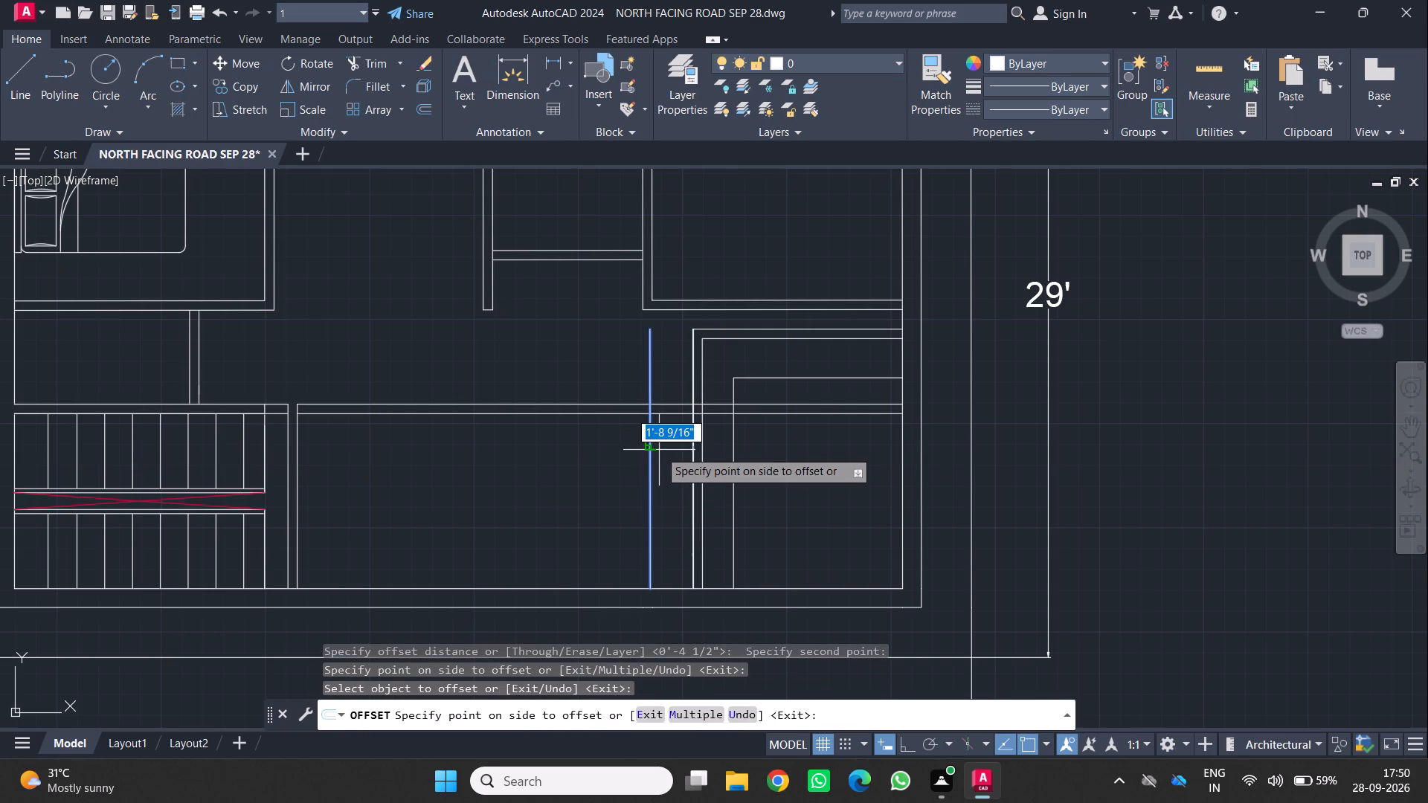
type("4.5")
key("Return")
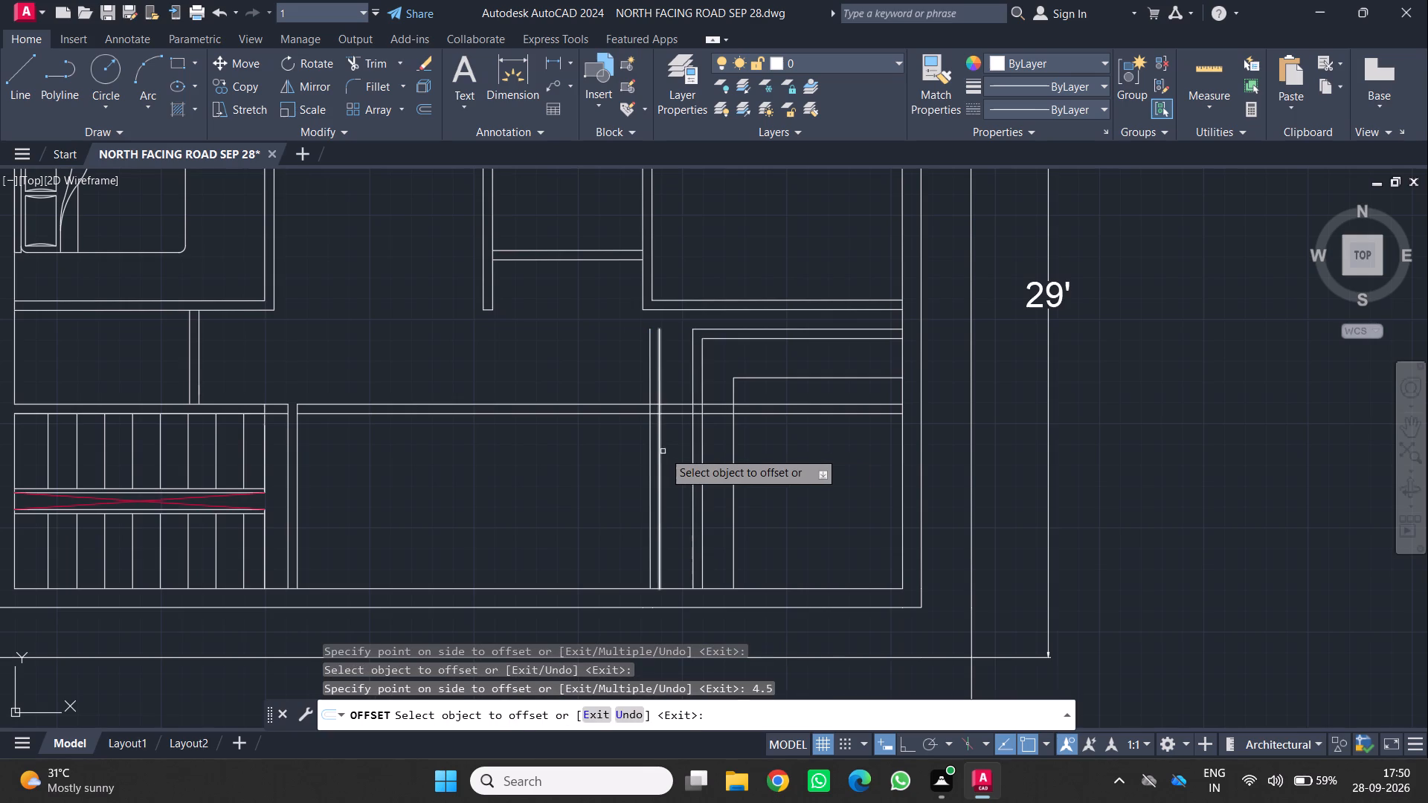
left_click(663, 451)
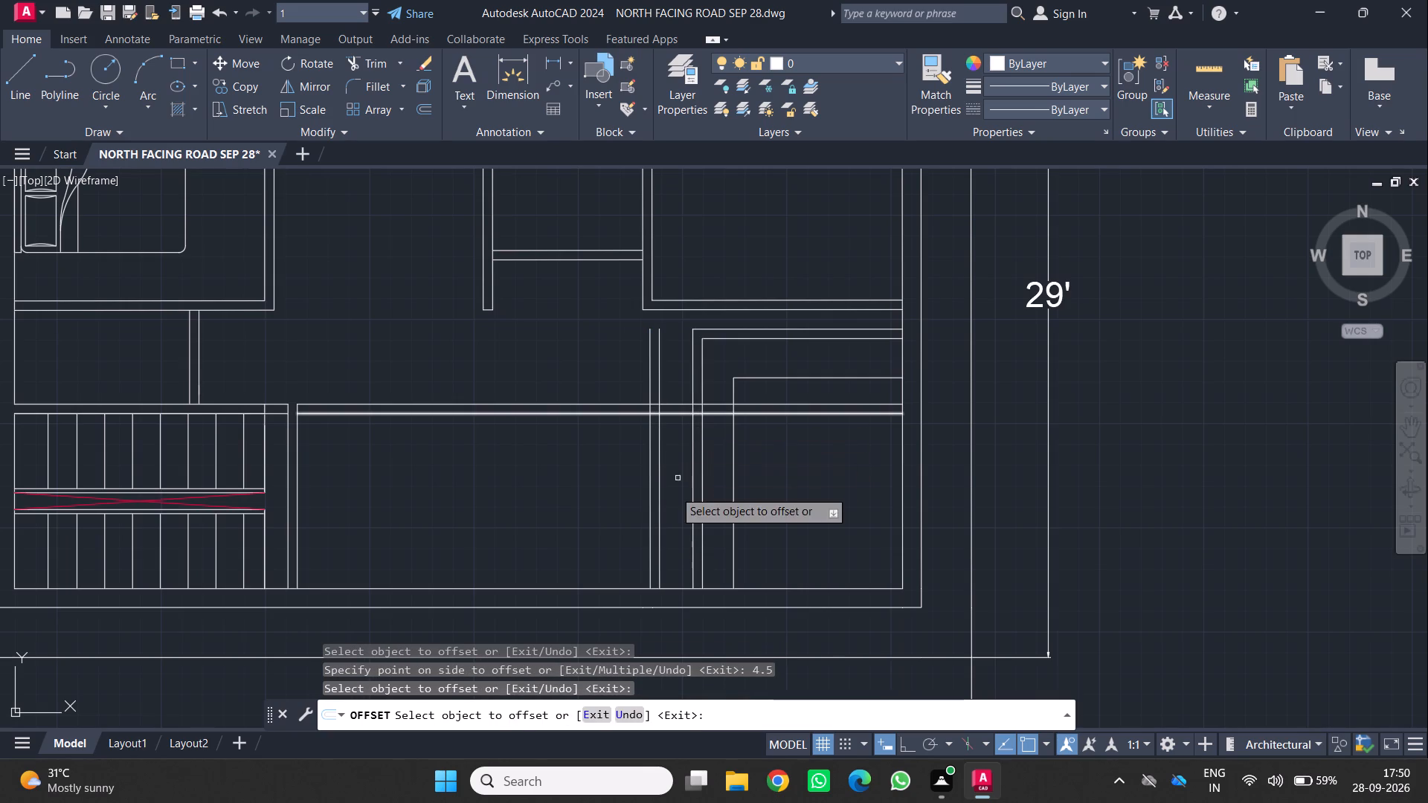
right_click(628, 436)
left_click(530, 479)
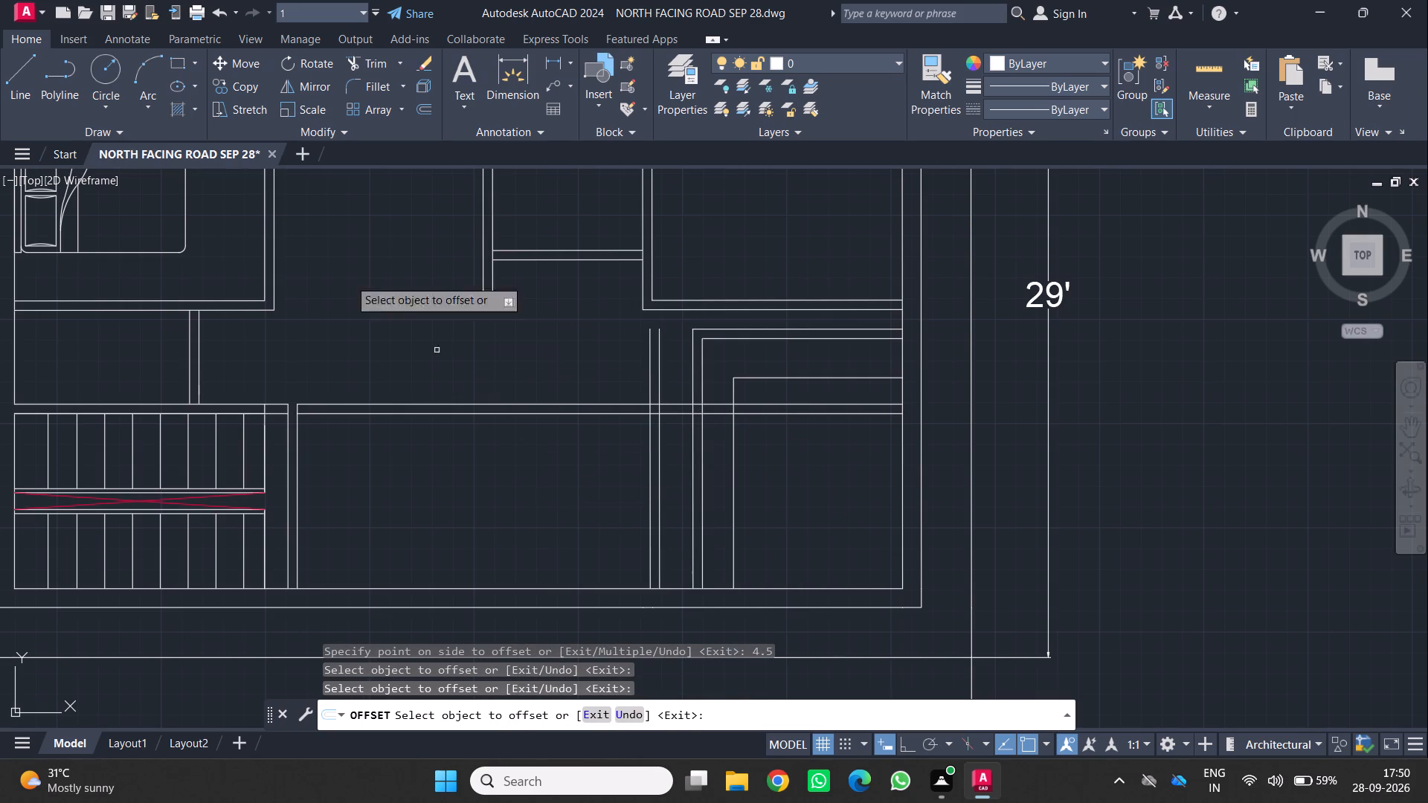
Trim the new east wall's lines above the horizontal wall and both horizontal lines between it and the southeast L-shaped wall.
left_click(367, 62)
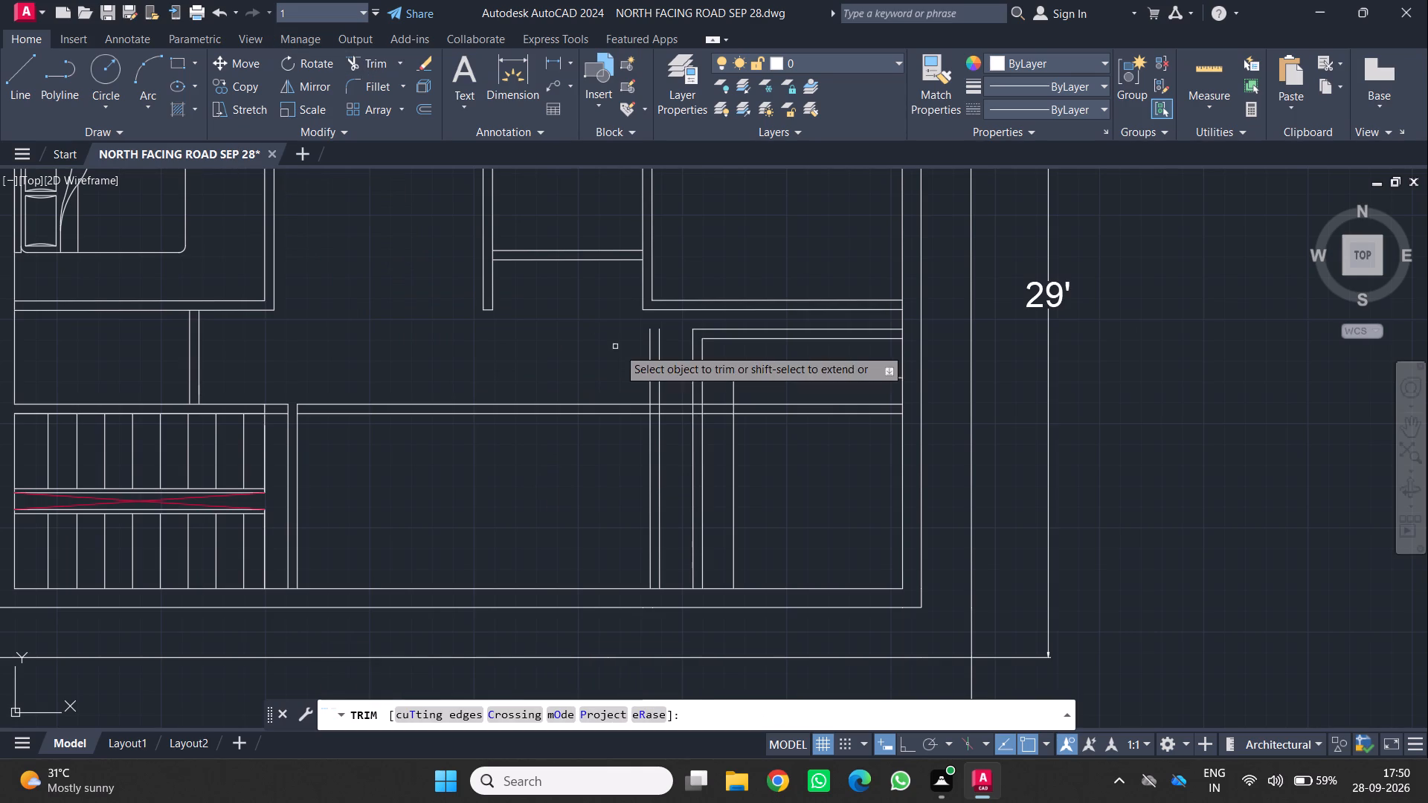
left_click(651, 374)
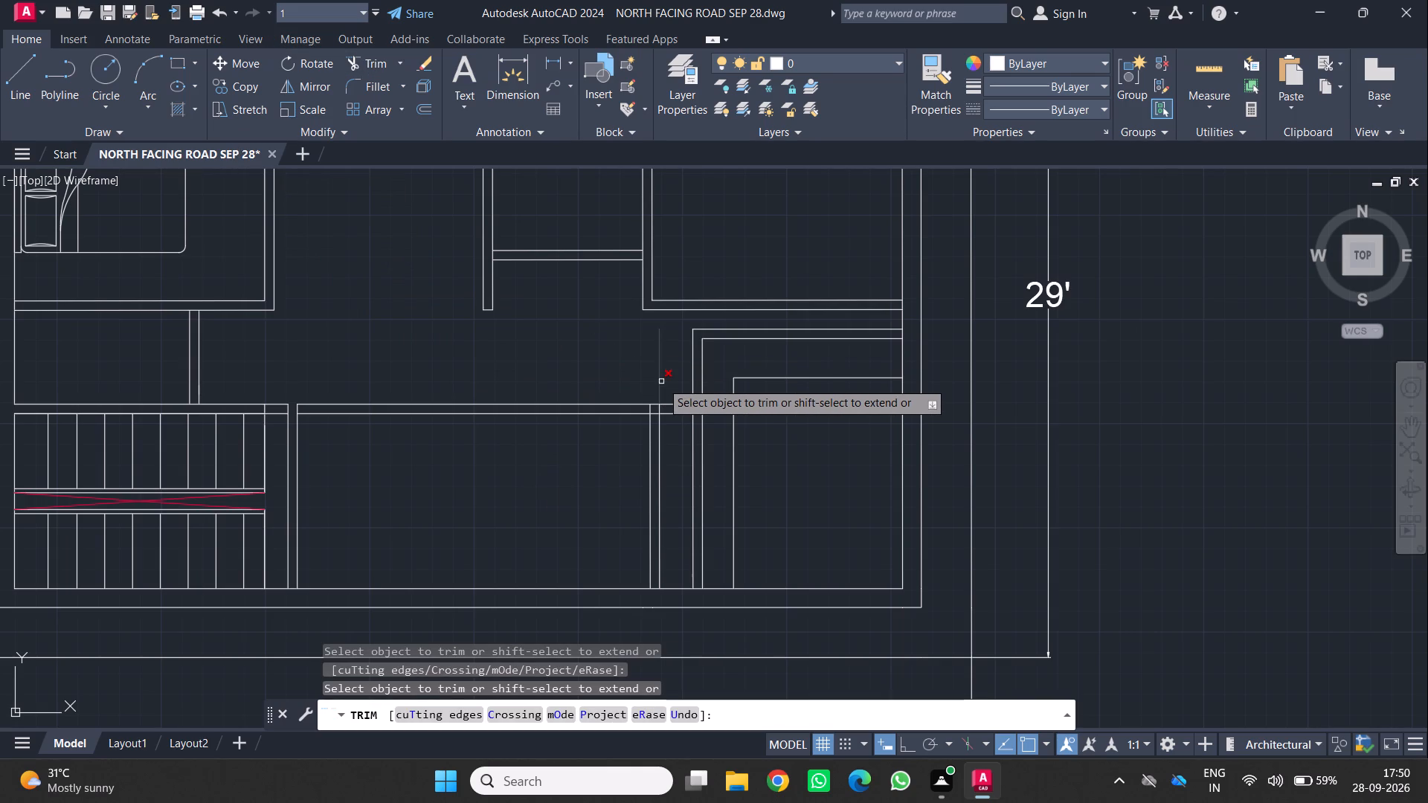
left_click(661, 381)
left_click(679, 407)
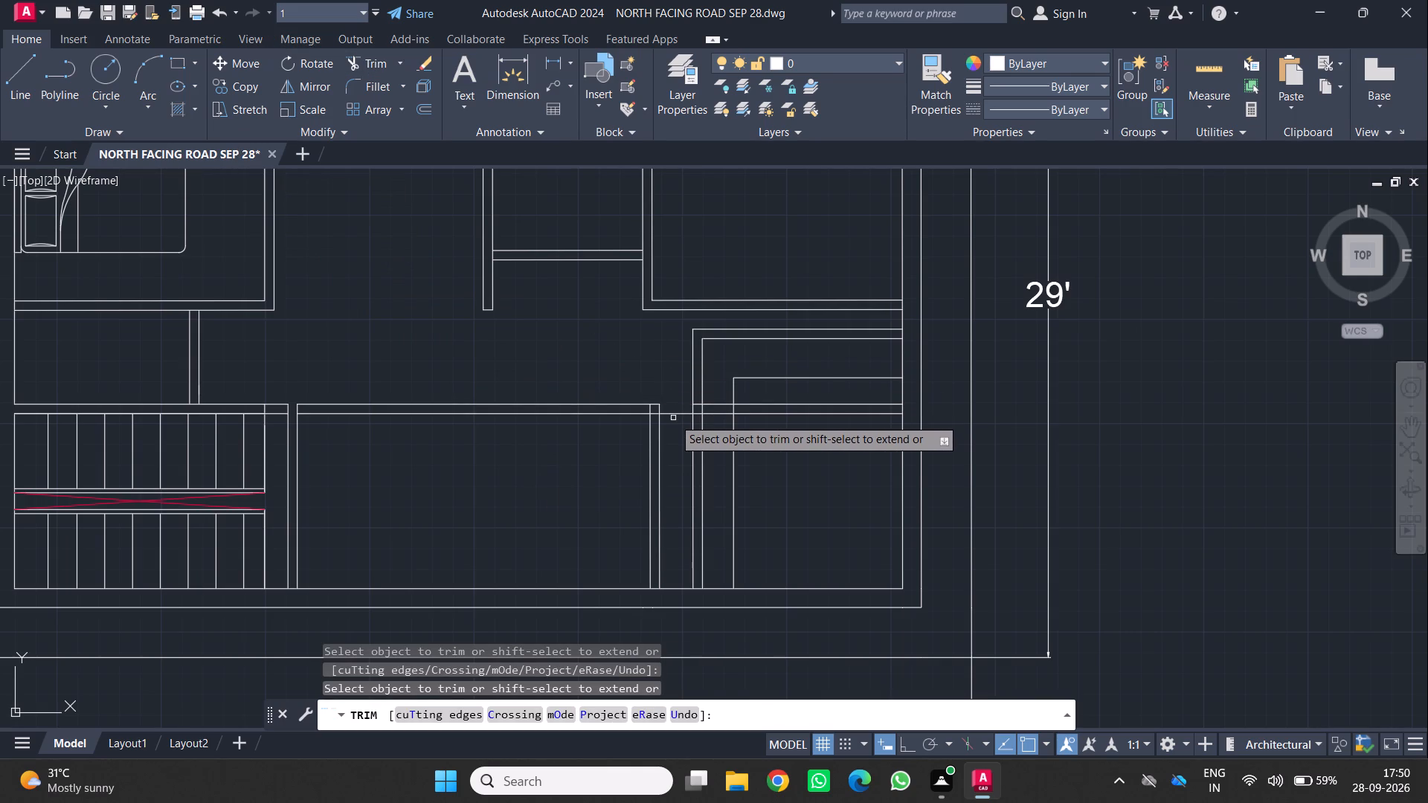
left_click(673, 415)
scroll(727, 414, "up", 1)
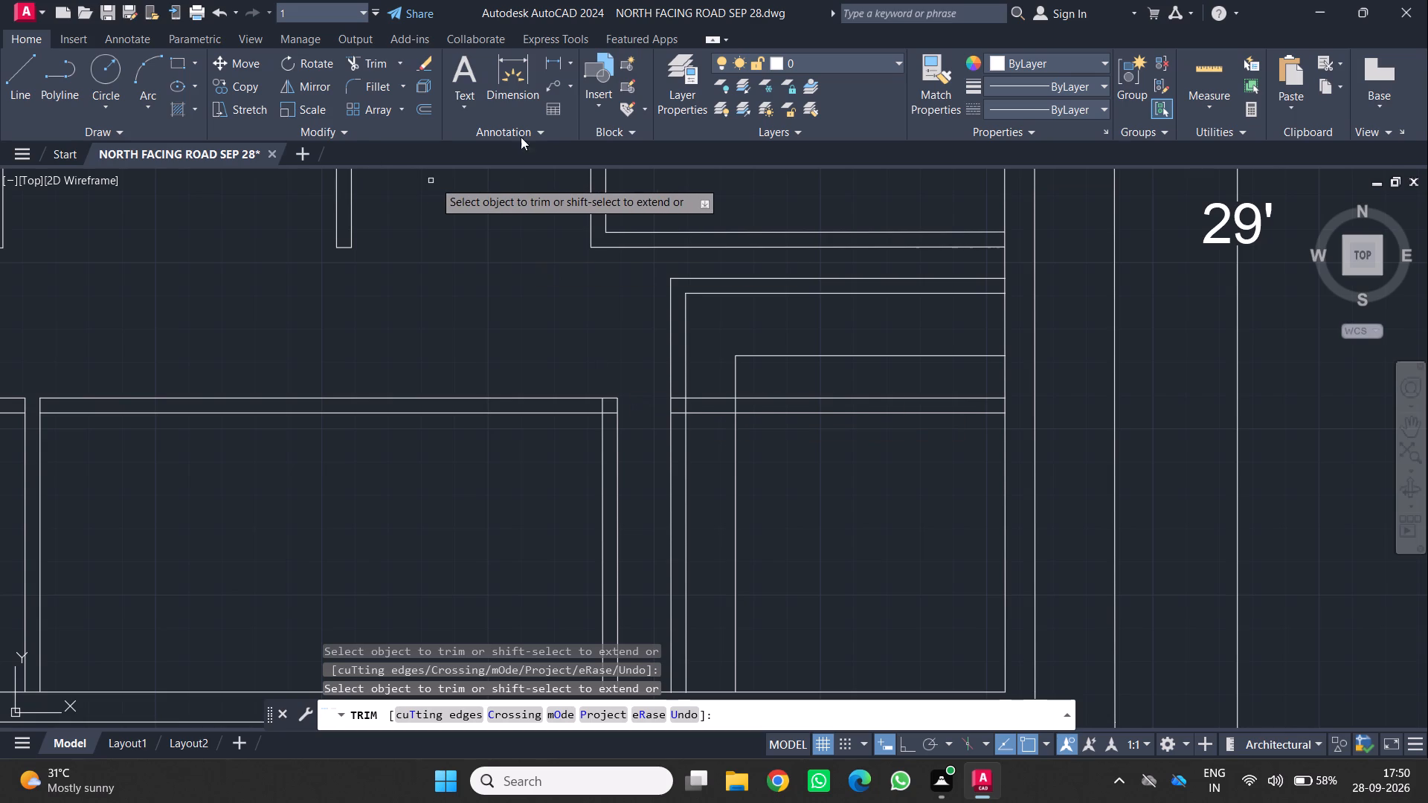
key("space")
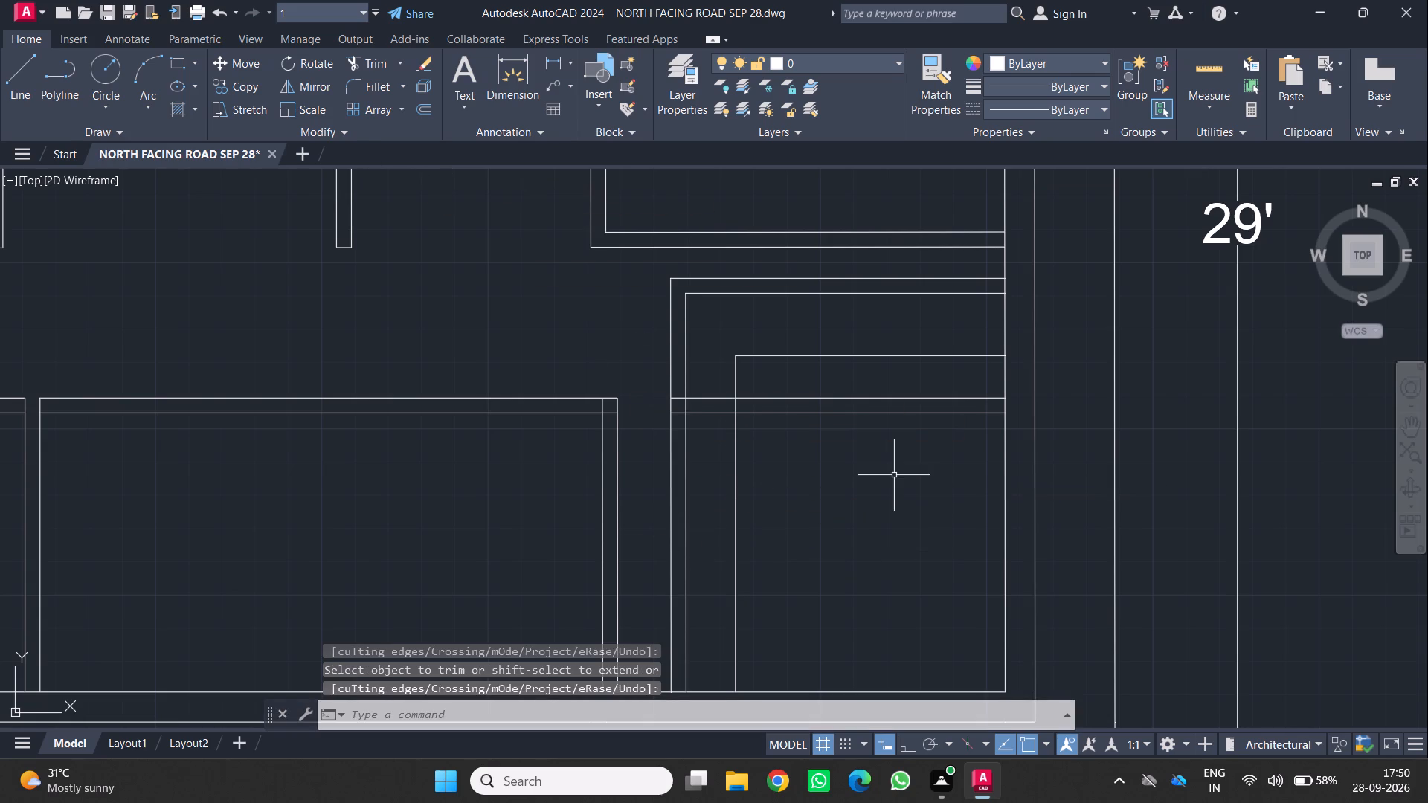
Draw a small horizontal rectangle in the empty space east of the plan, below the compass symbol.
scroll(895, 476, "down", 2)
middle_click_drag(1041, 422, 796, 495)
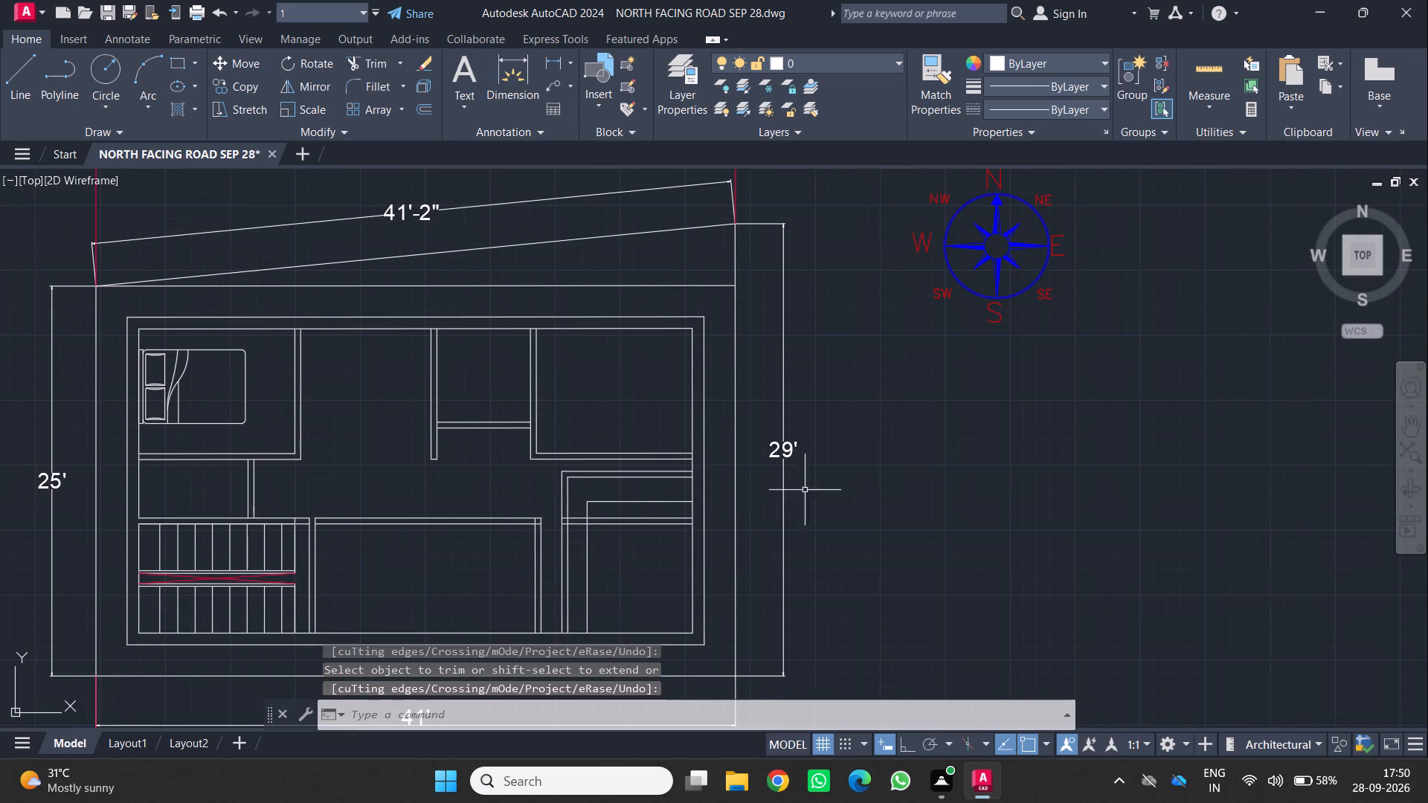
key("r")
type("EC")
key("space")
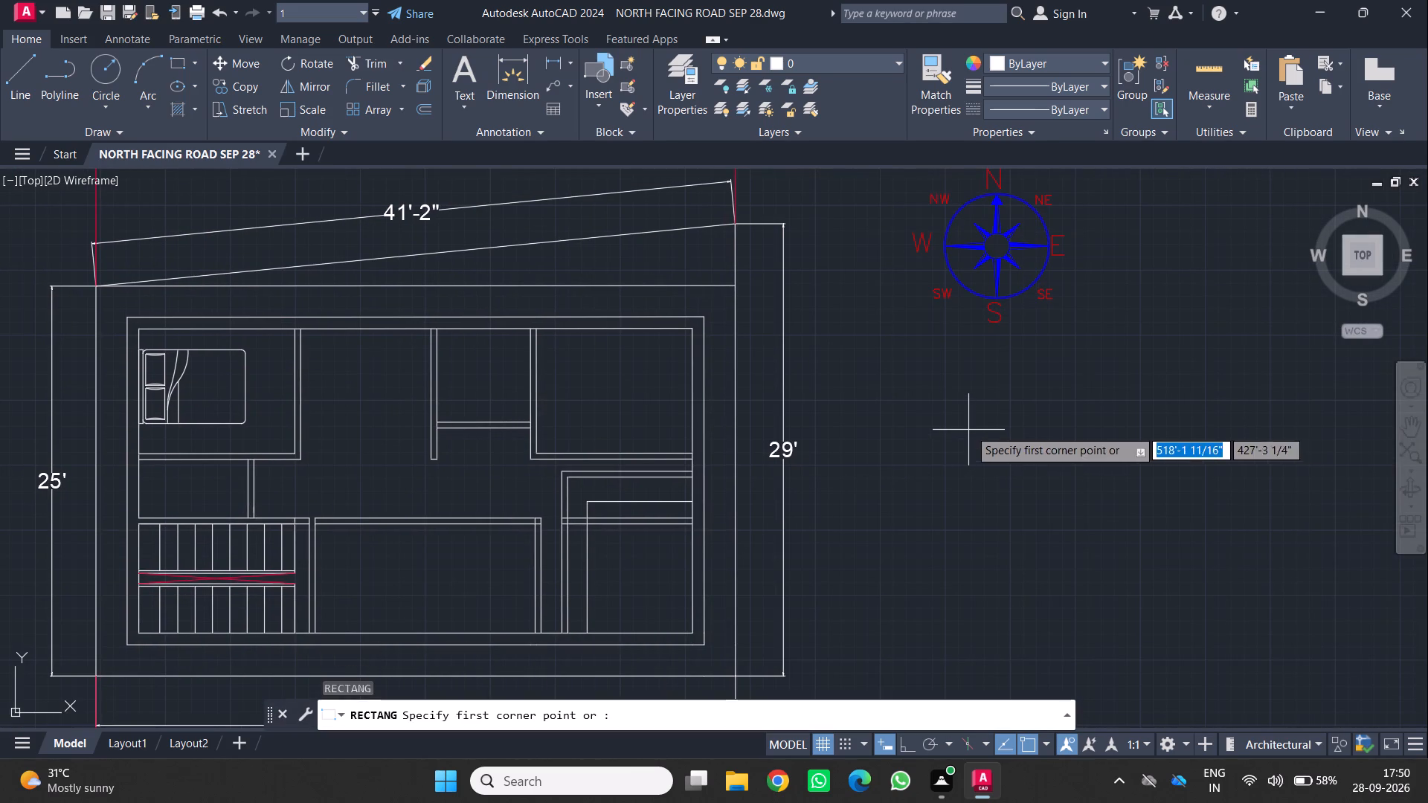
left_click(975, 439)
left_click(1086, 473)
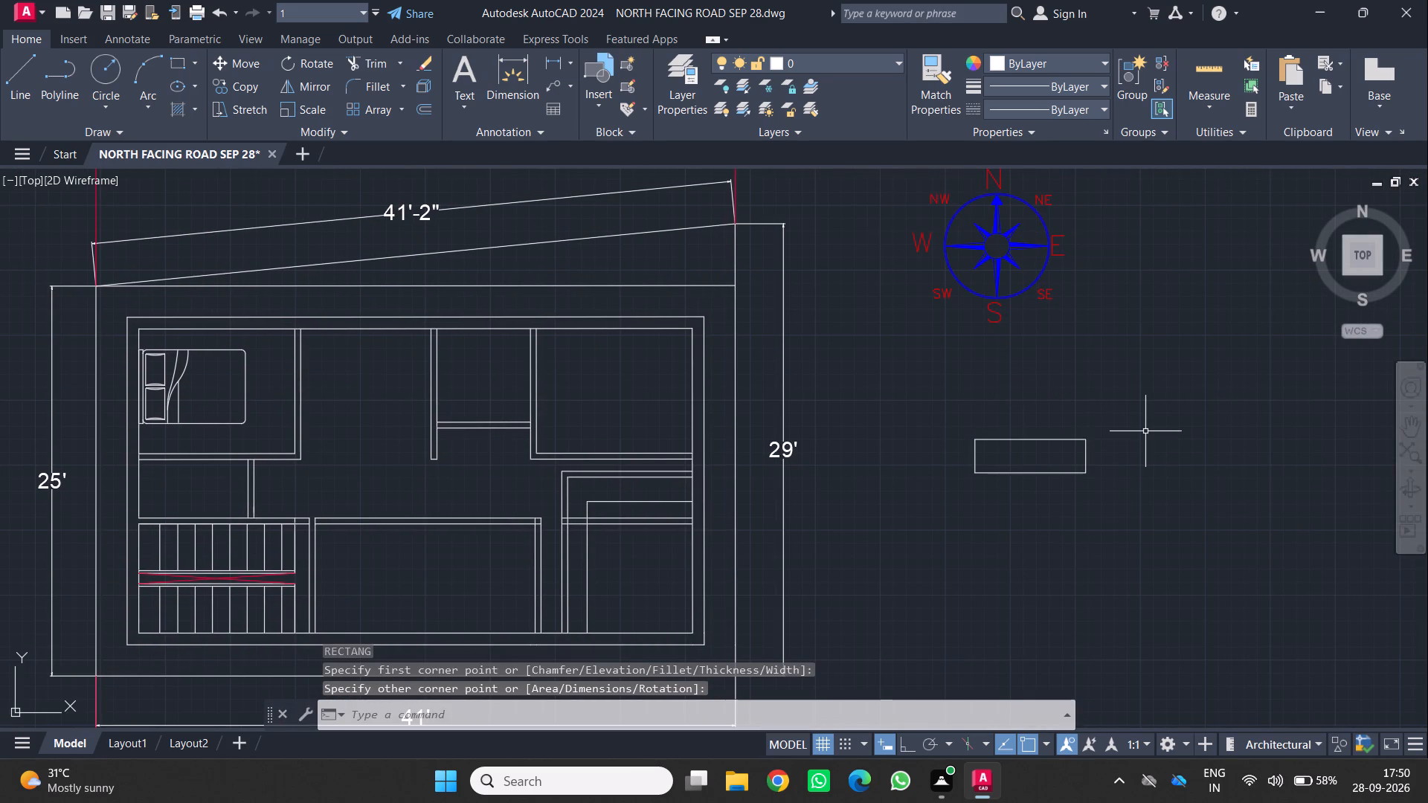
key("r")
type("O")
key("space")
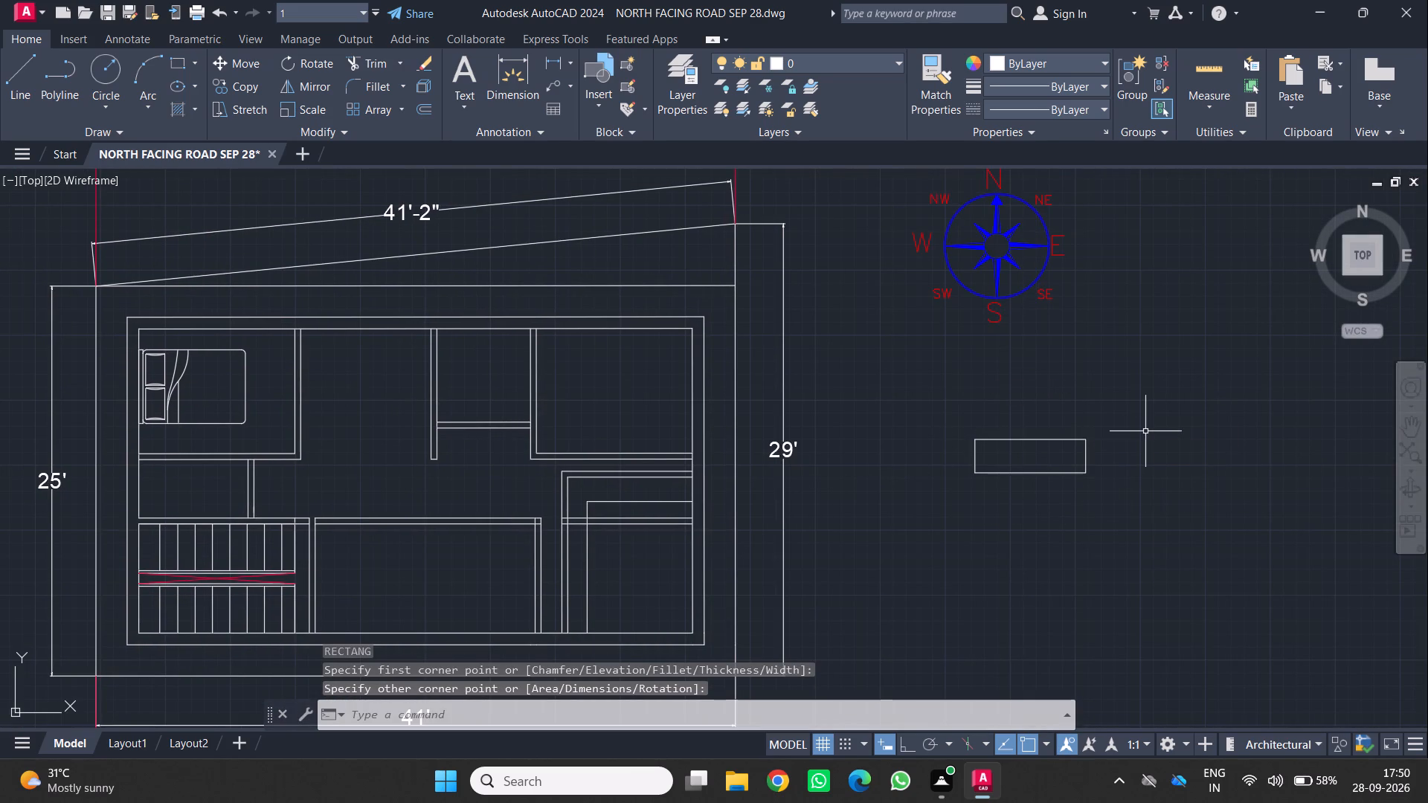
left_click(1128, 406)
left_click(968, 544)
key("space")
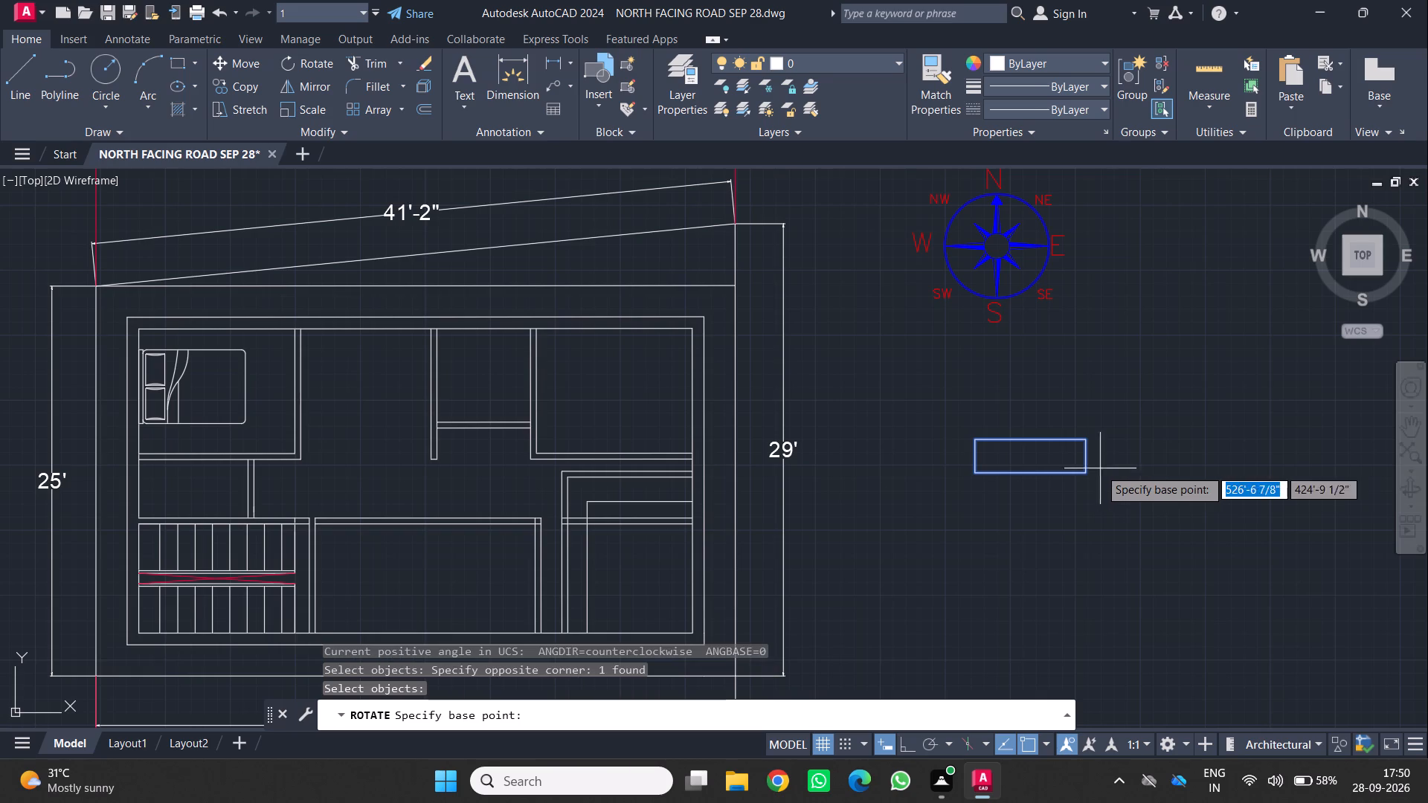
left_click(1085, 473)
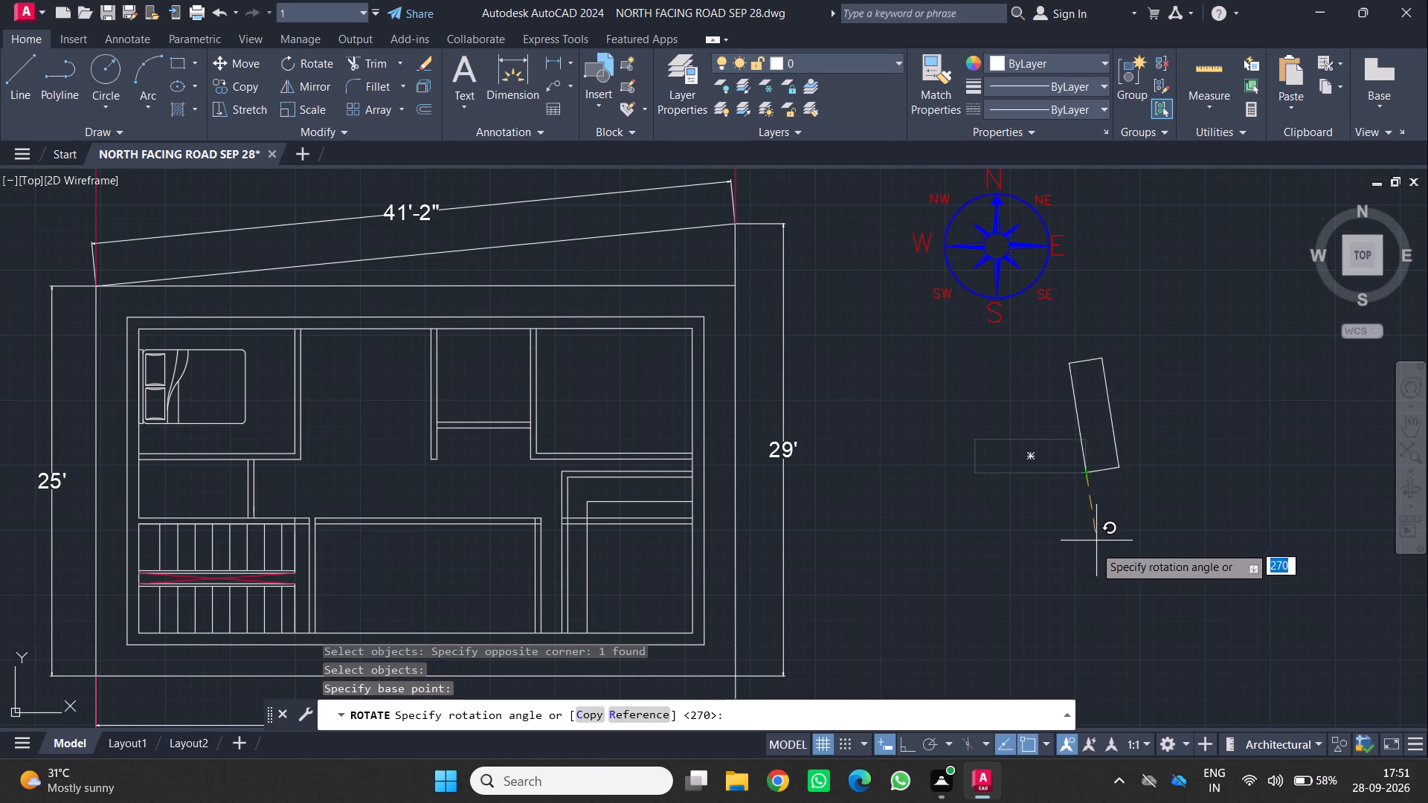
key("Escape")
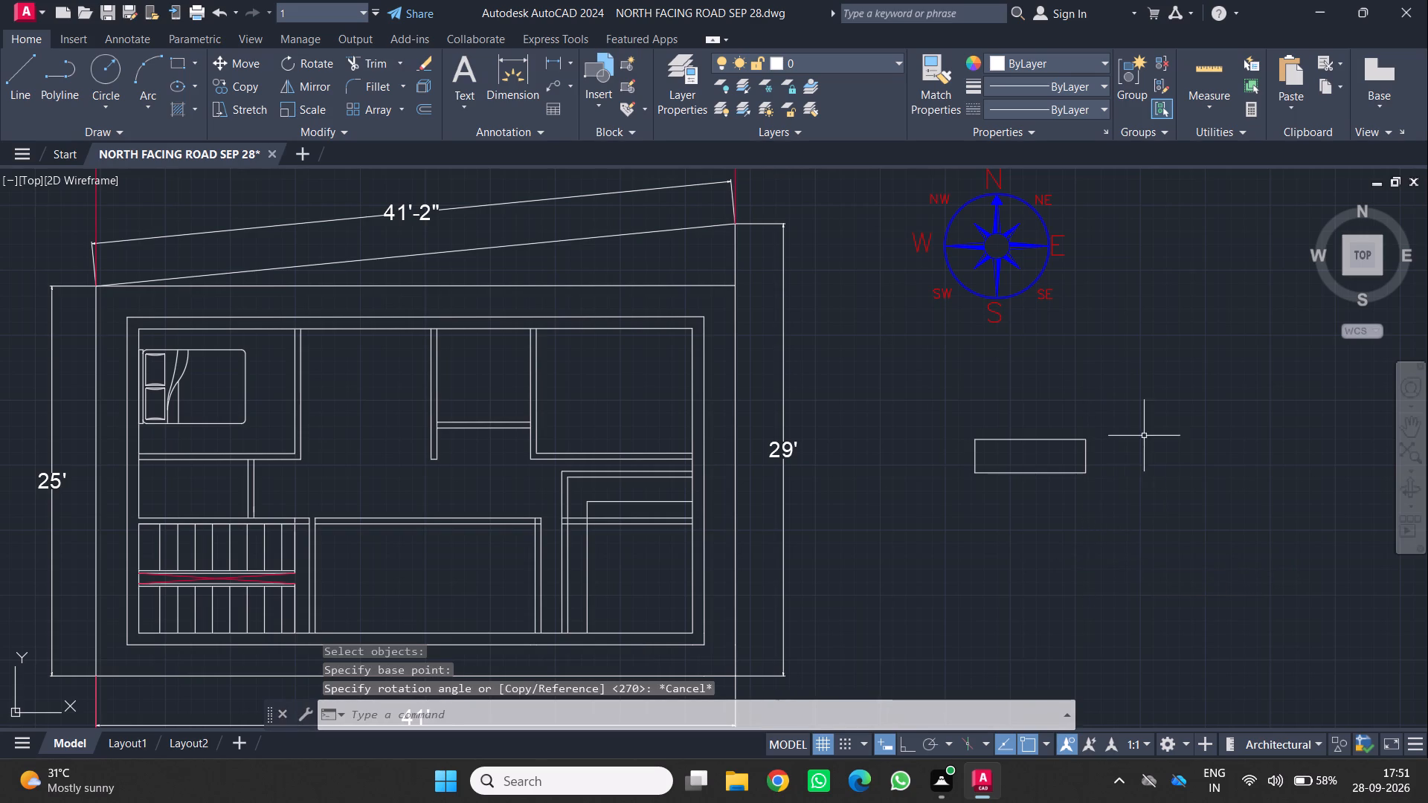
Rotate the rectangle freehand about its northeast corner until it stands nearly upright, tilted slightly east at its upper end.
left_click_drag(1141, 428, 1132, 434)
left_click(910, 565)
right_click(1030, 483)
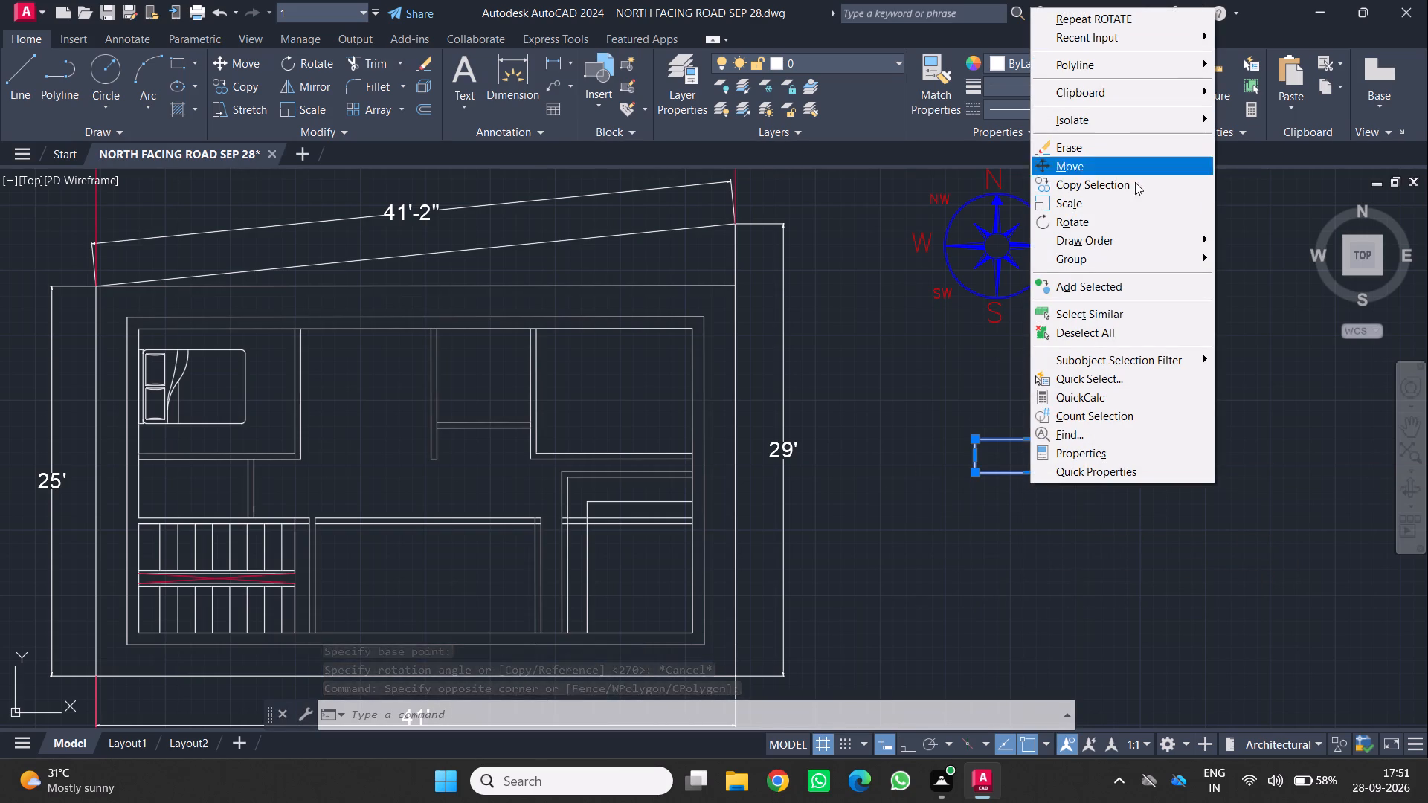
left_click(1107, 220)
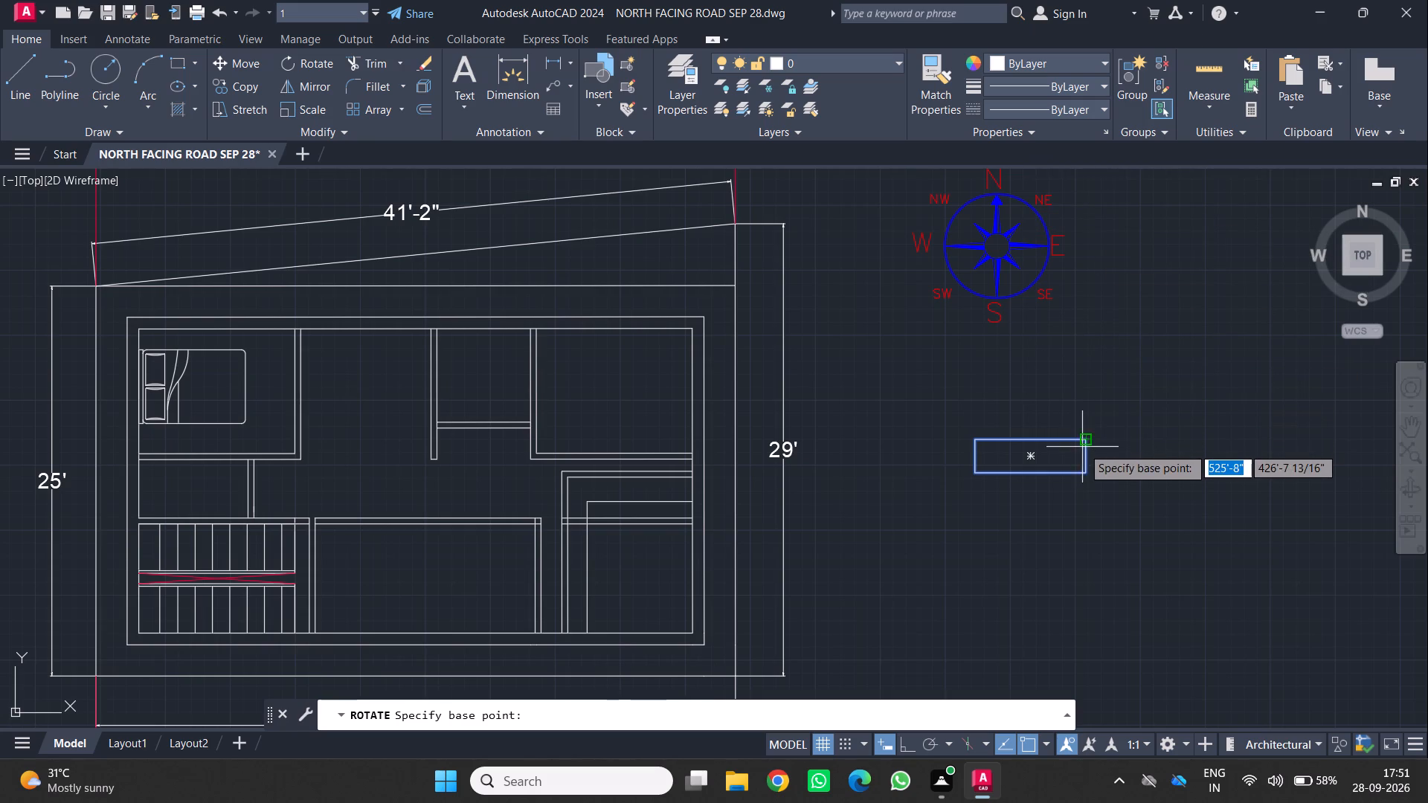
left_click(1081, 441)
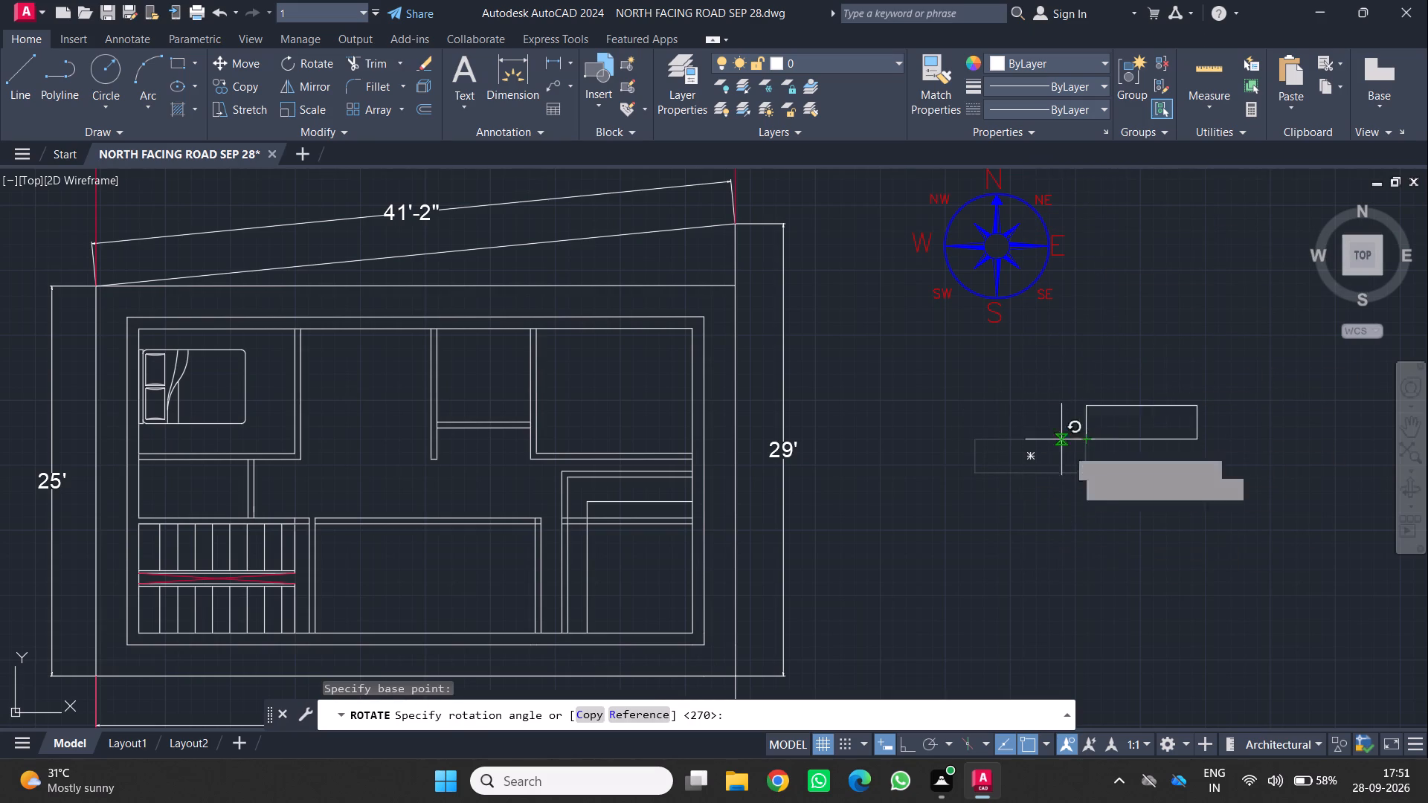
left_click(1072, 524)
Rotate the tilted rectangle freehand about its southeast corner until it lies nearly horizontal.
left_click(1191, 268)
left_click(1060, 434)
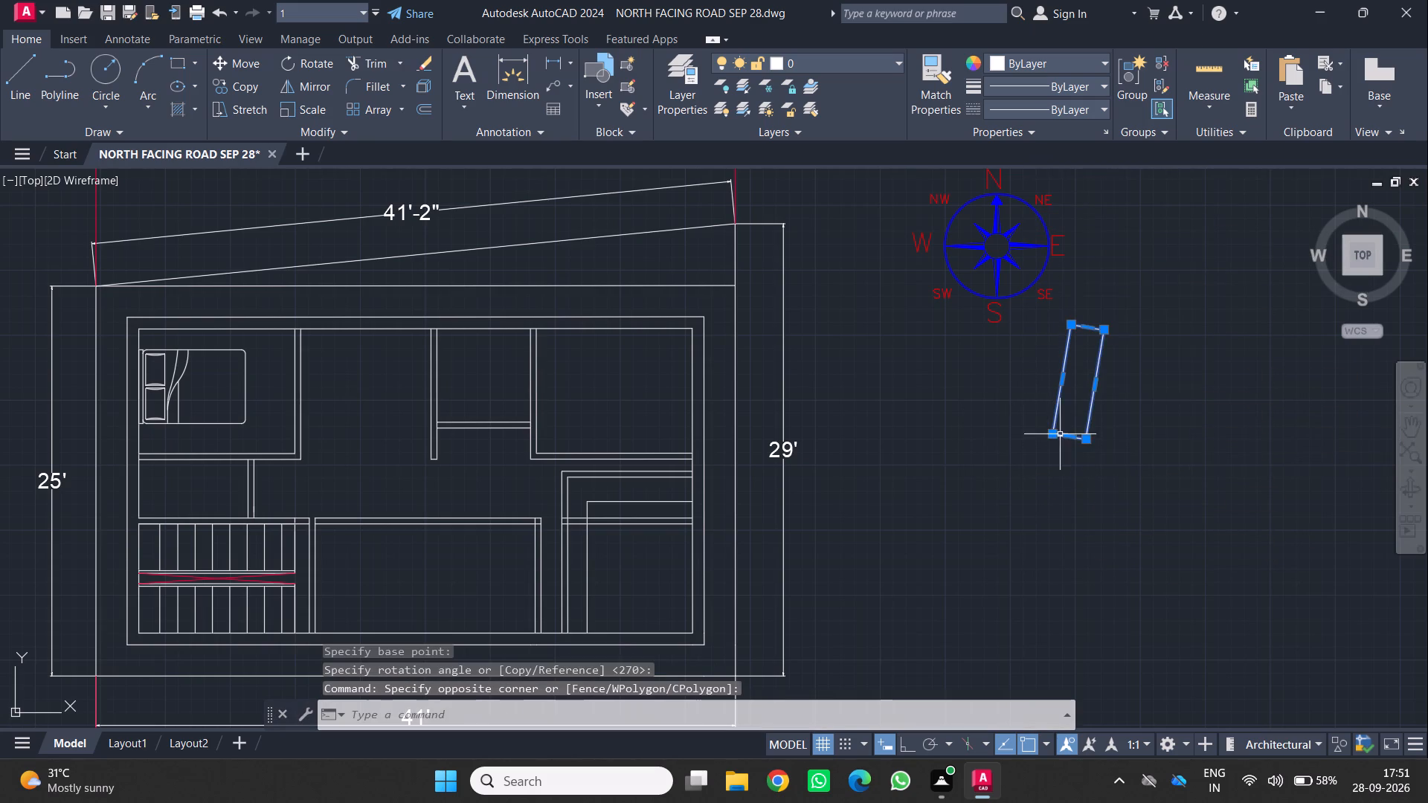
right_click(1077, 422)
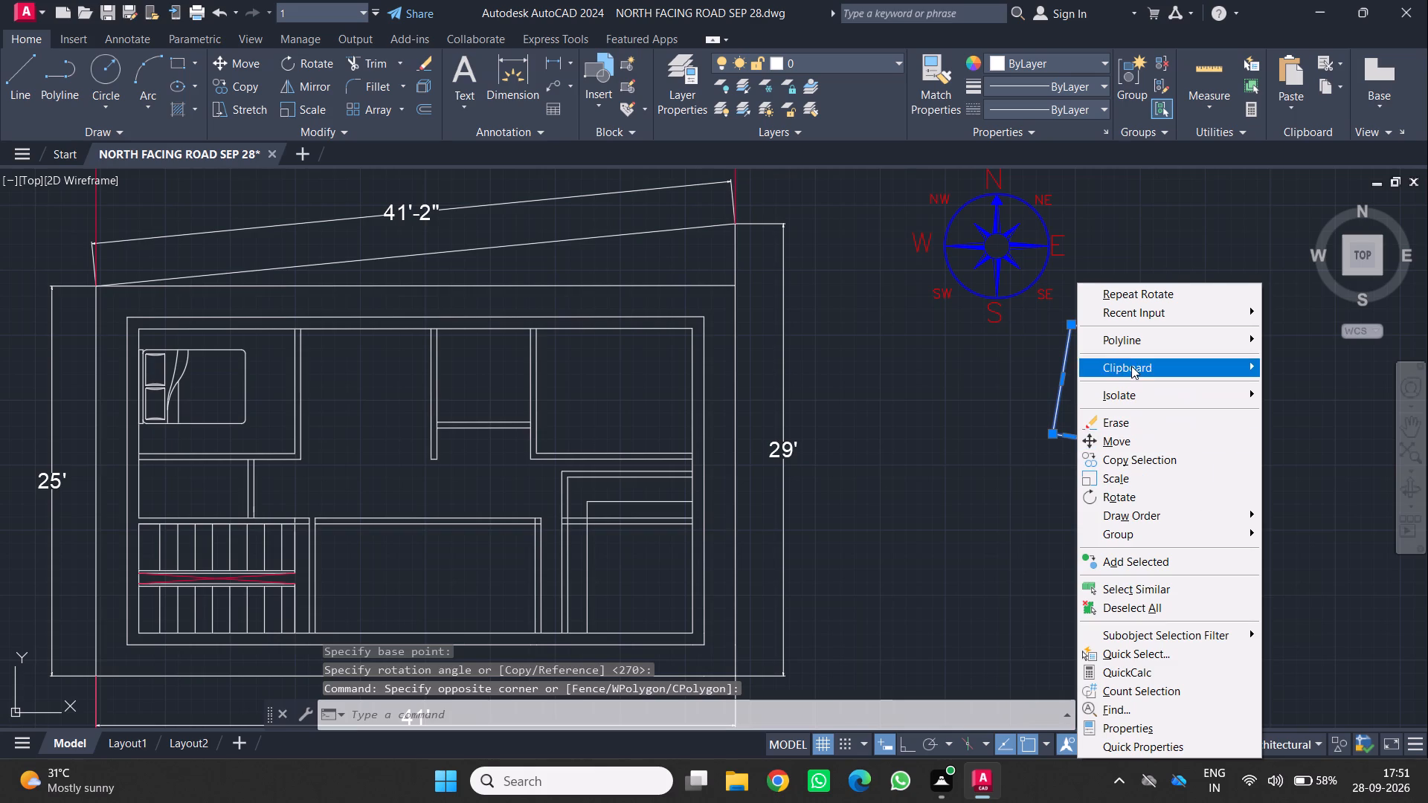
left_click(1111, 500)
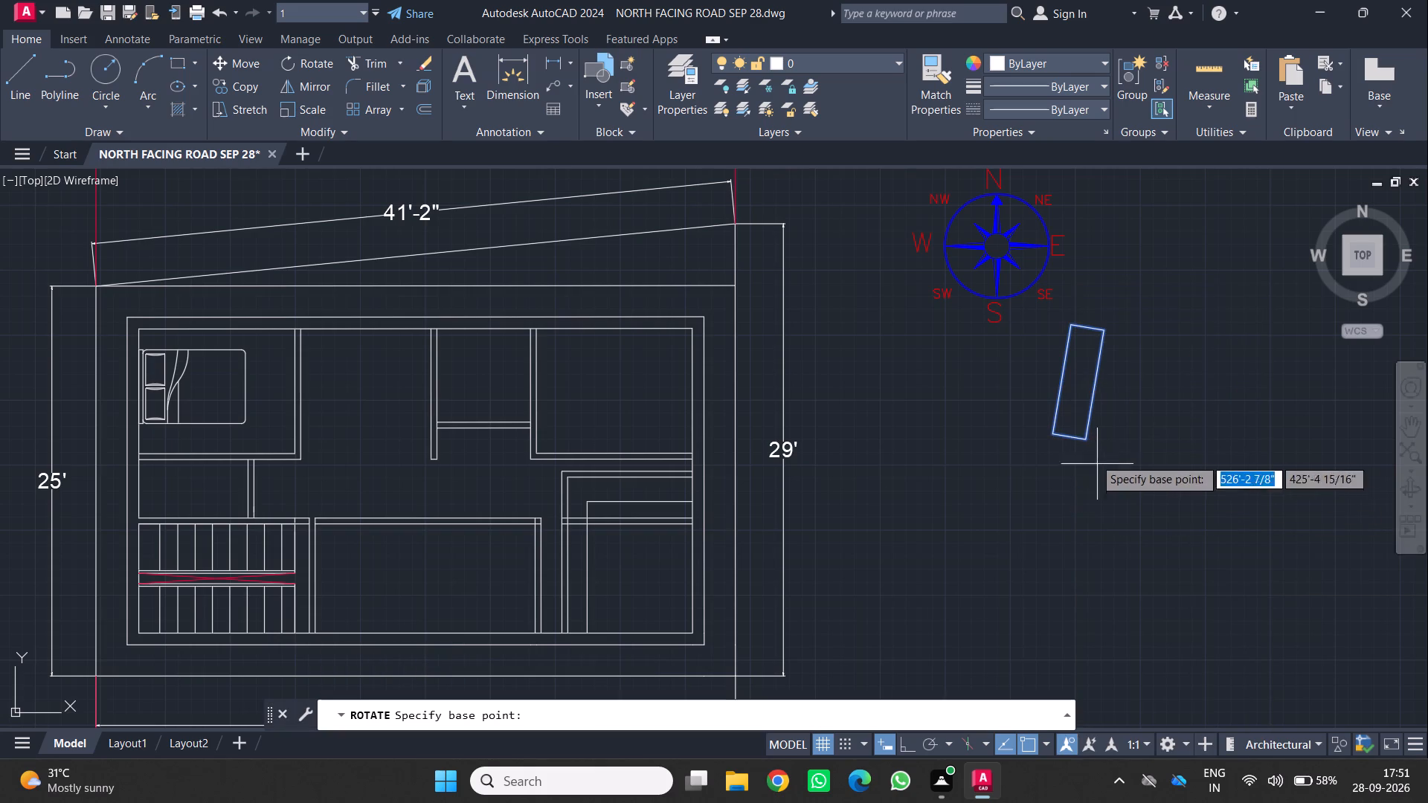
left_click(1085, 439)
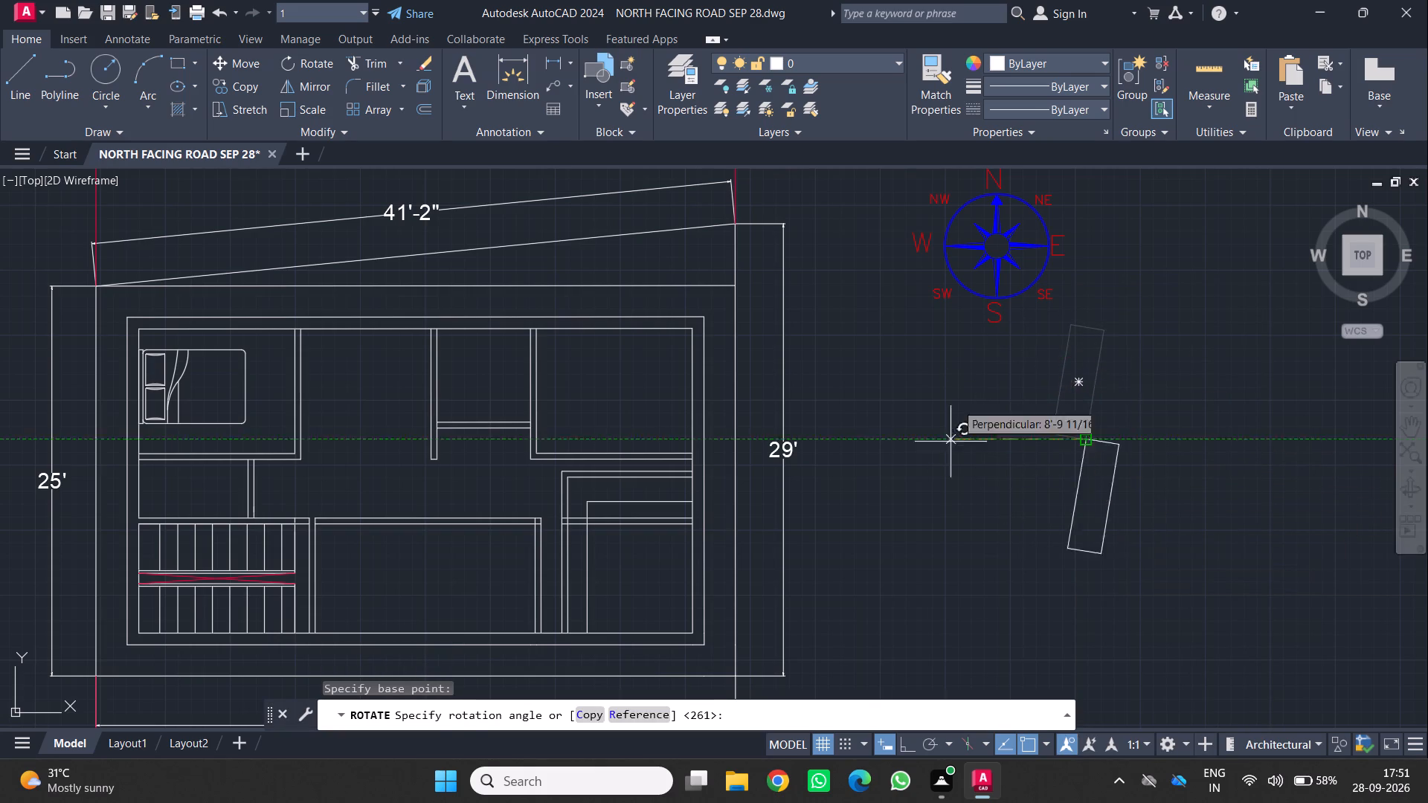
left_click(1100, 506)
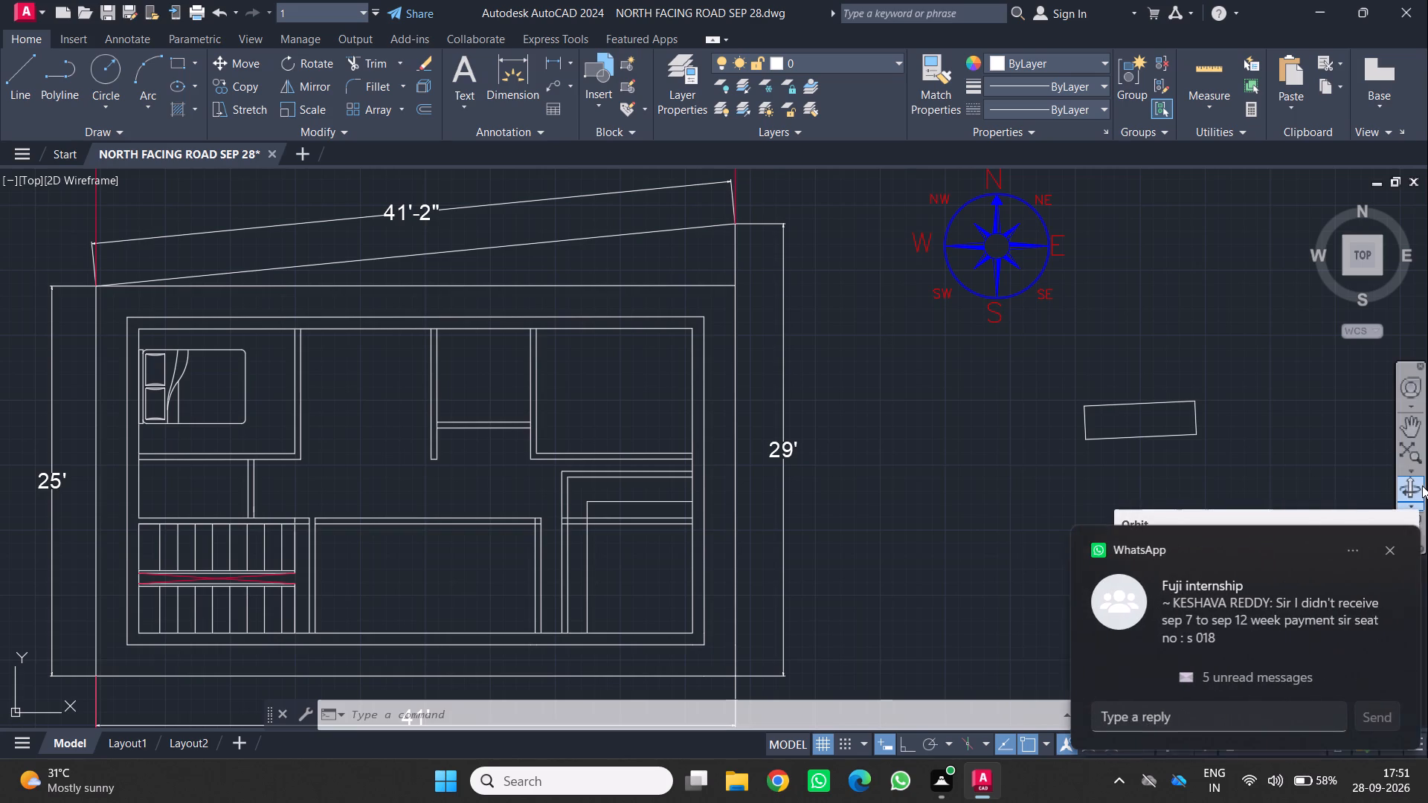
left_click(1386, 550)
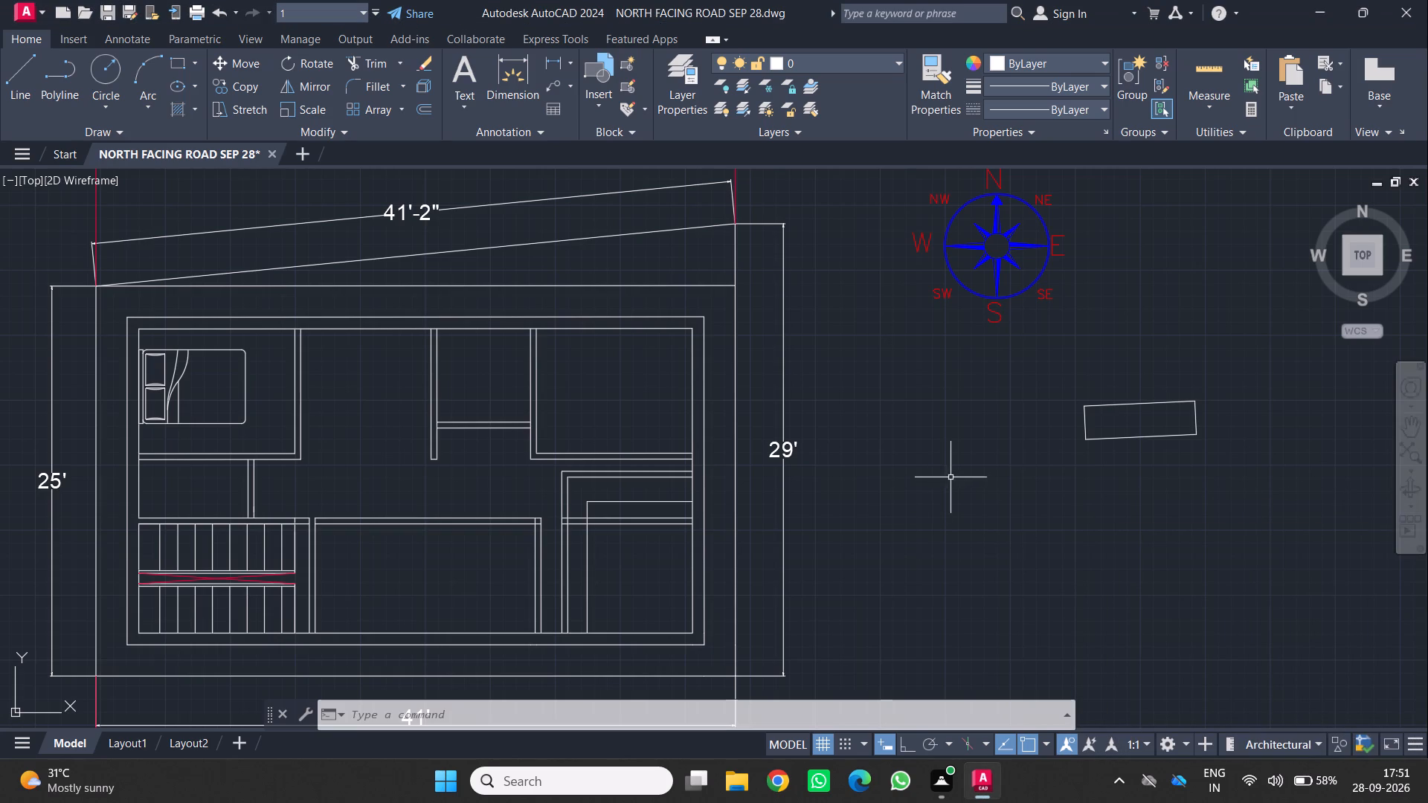
Delete the rotated rectangle in the empty space southeast of the compass symbol.
scroll(1006, 464, "down", 1)
middle_click_drag(1006, 462, 933, 439)
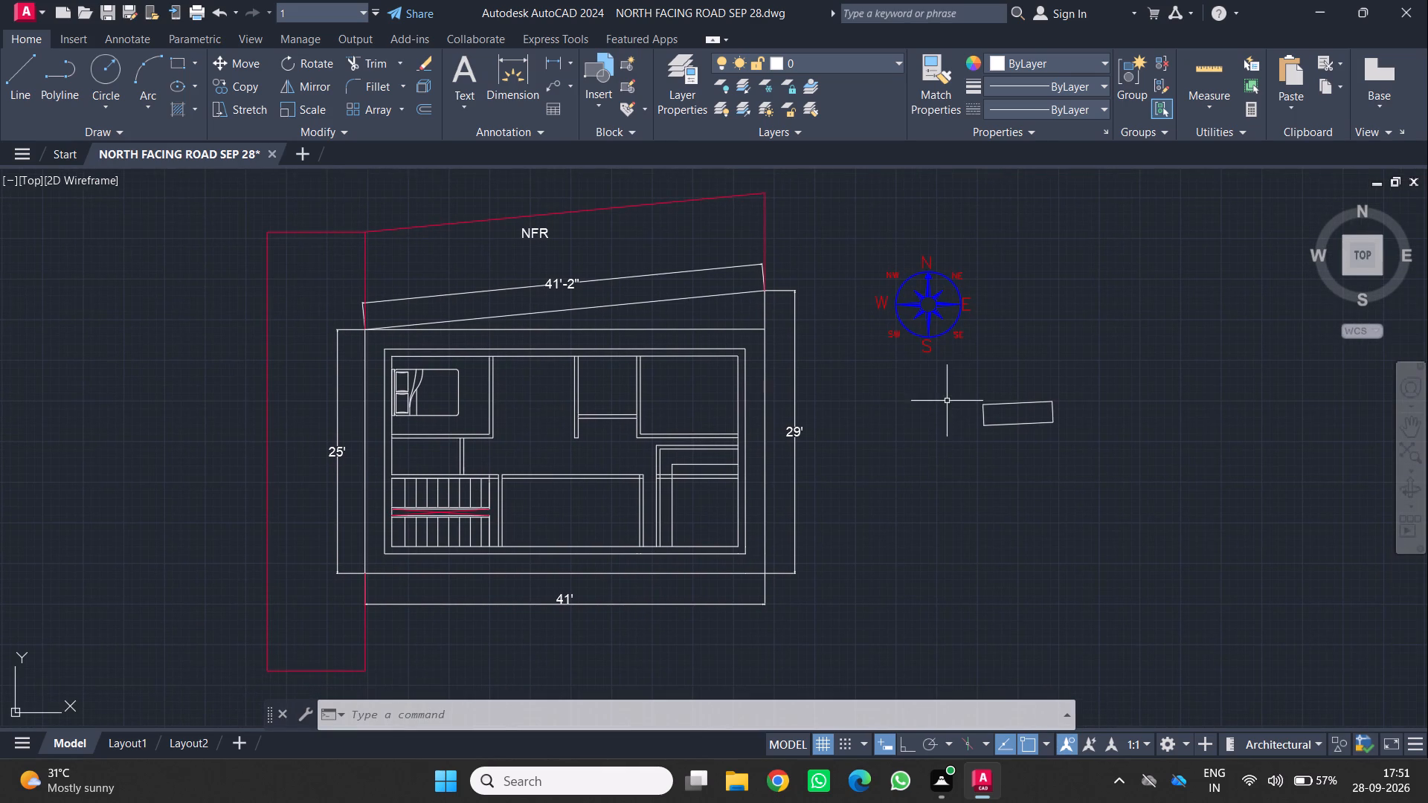
left_click(955, 390)
left_click(1068, 441)
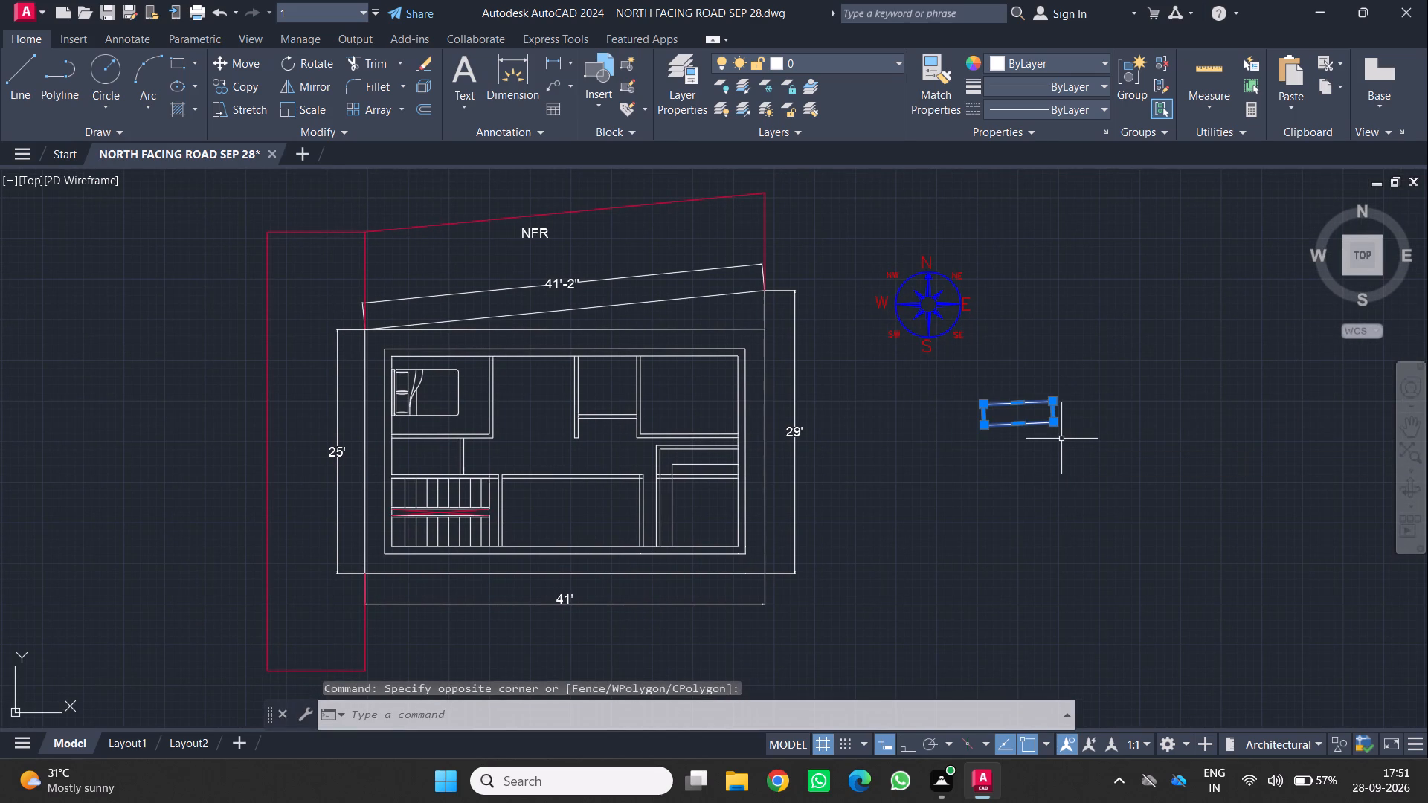
key("Delete")
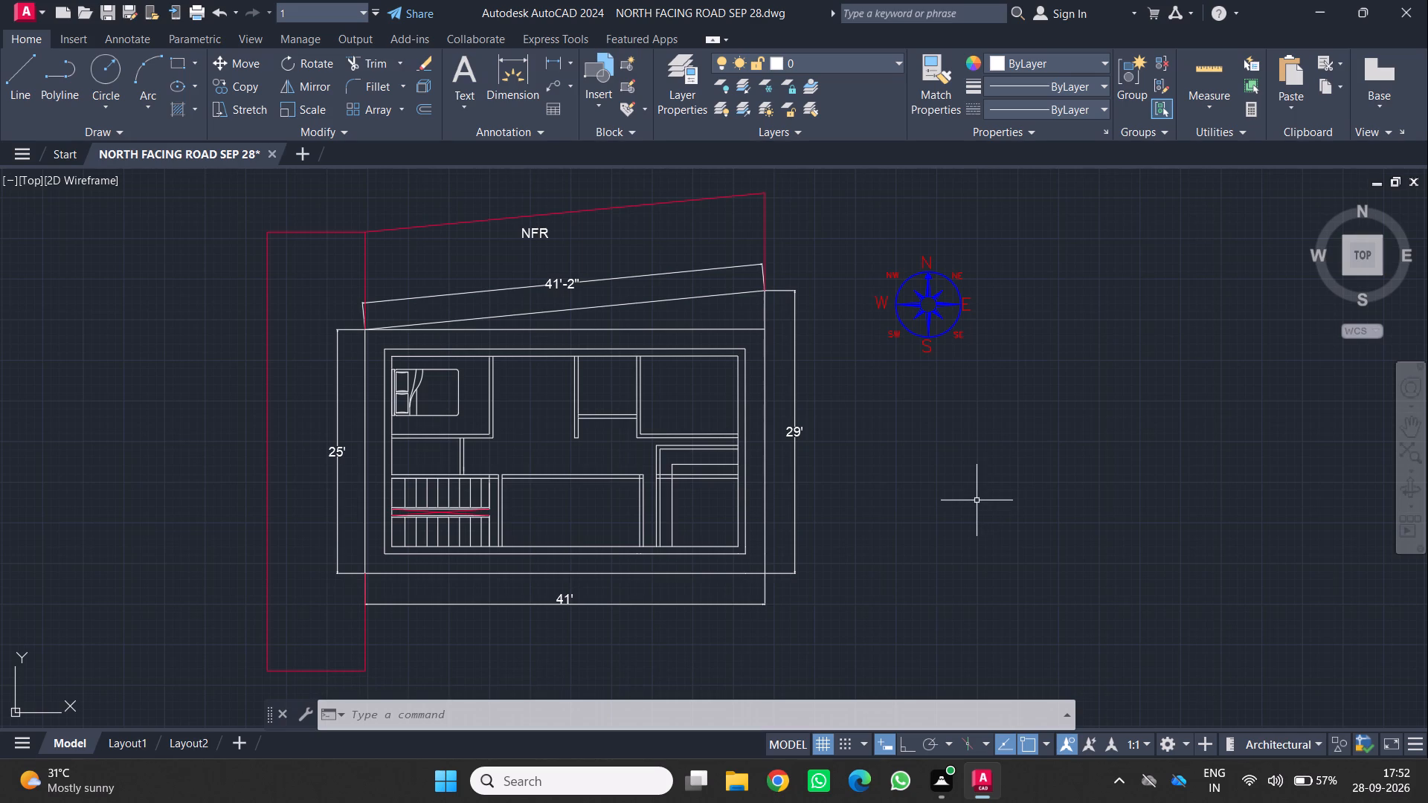
Draw a short horizontal line closing the top of the southern room's west wall, joining its two vertical lines.
middle_click_drag(703, 500, 788, 483)
scroll(788, 482, "up", 1)
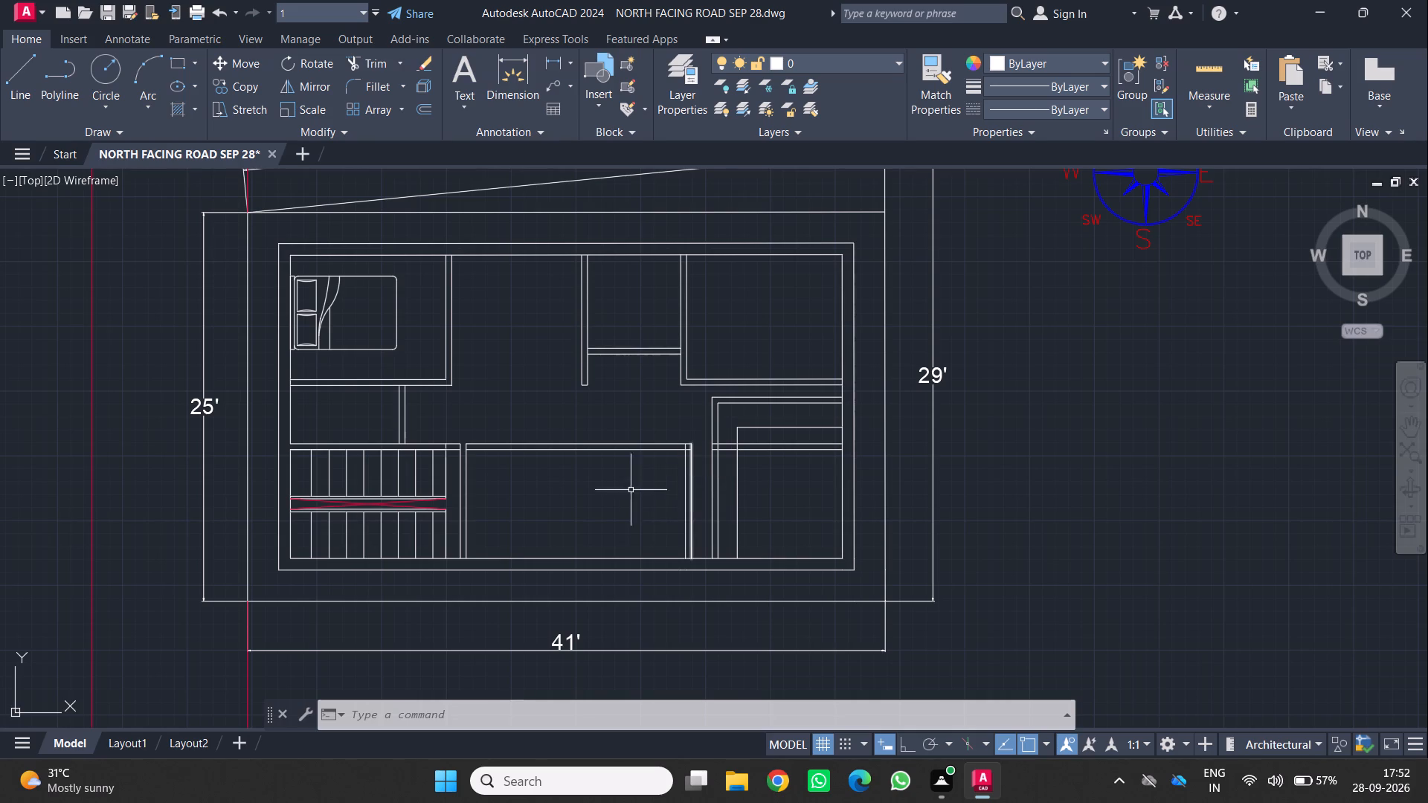
middle_click_drag(572, 519, 634, 514)
scroll(634, 514, "up", 1)
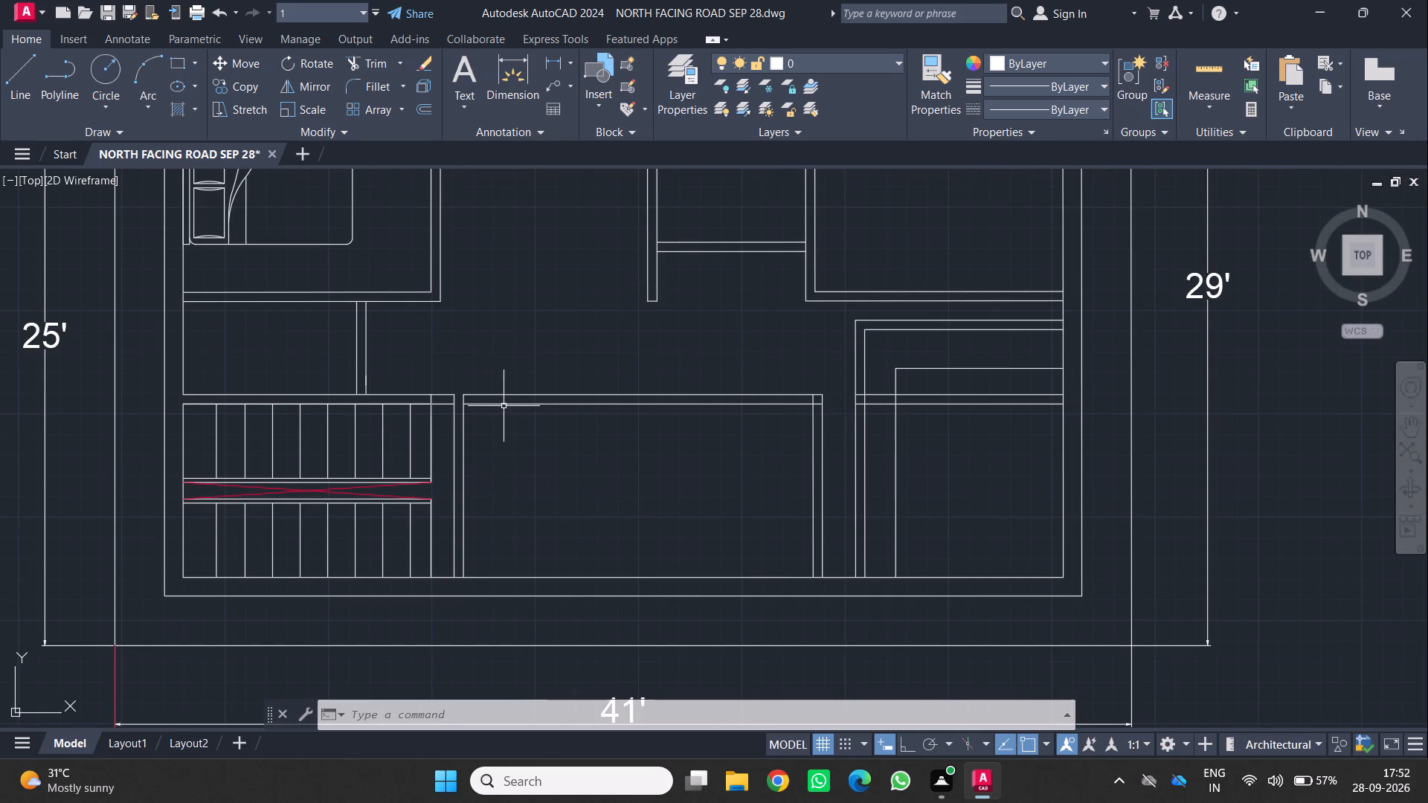
left_click(19, 54)
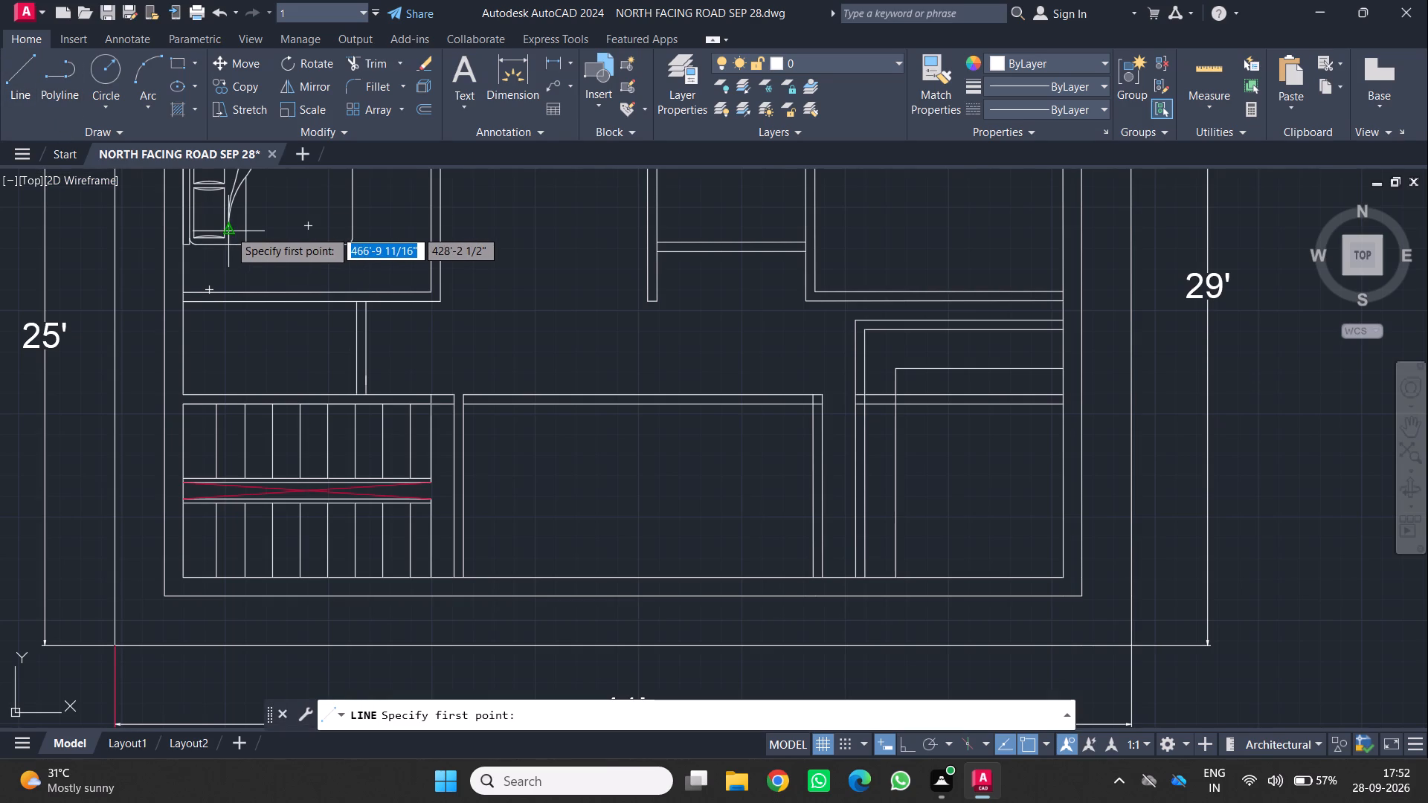
middle_click_drag(231, 230, 281, 246)
scroll(472, 384, "up", 1)
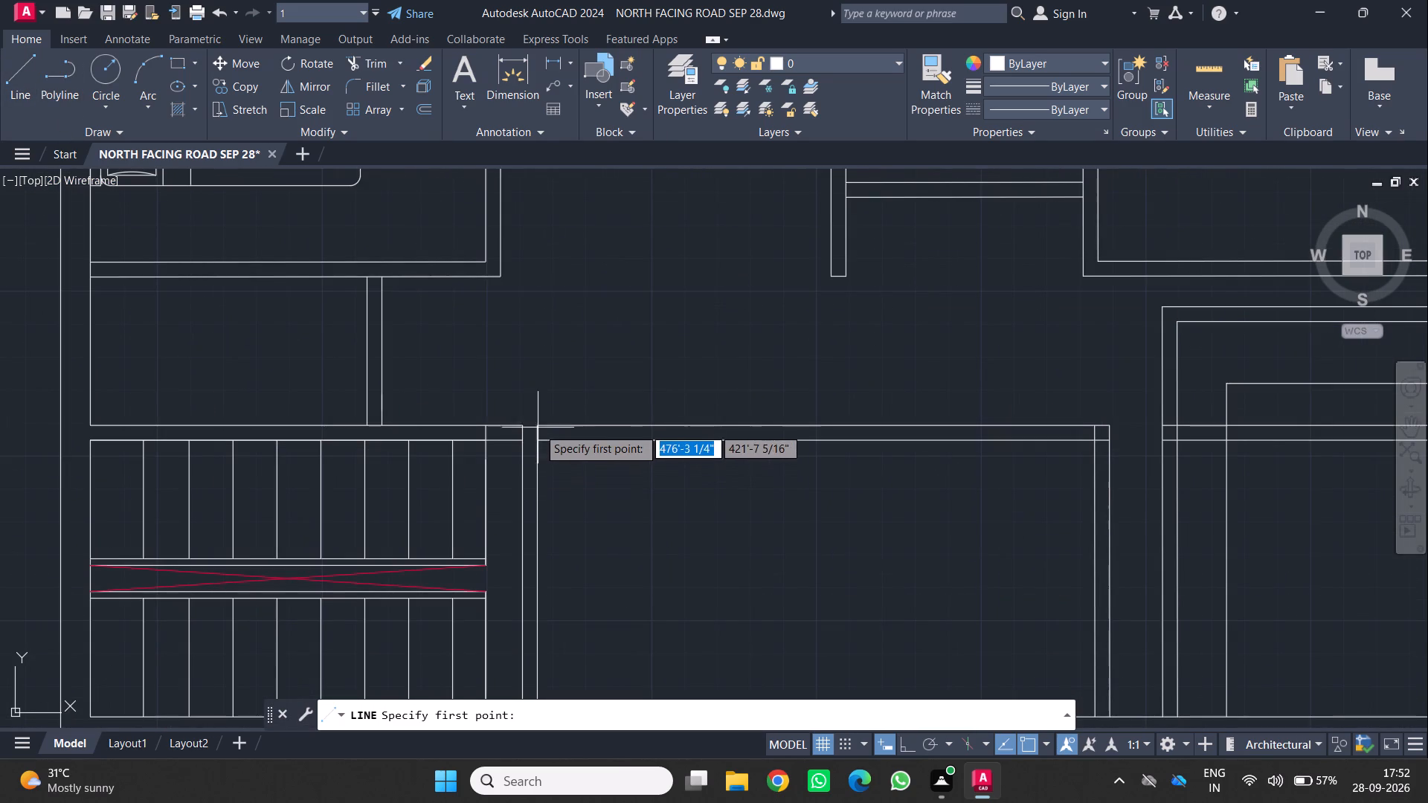
left_click(538, 425)
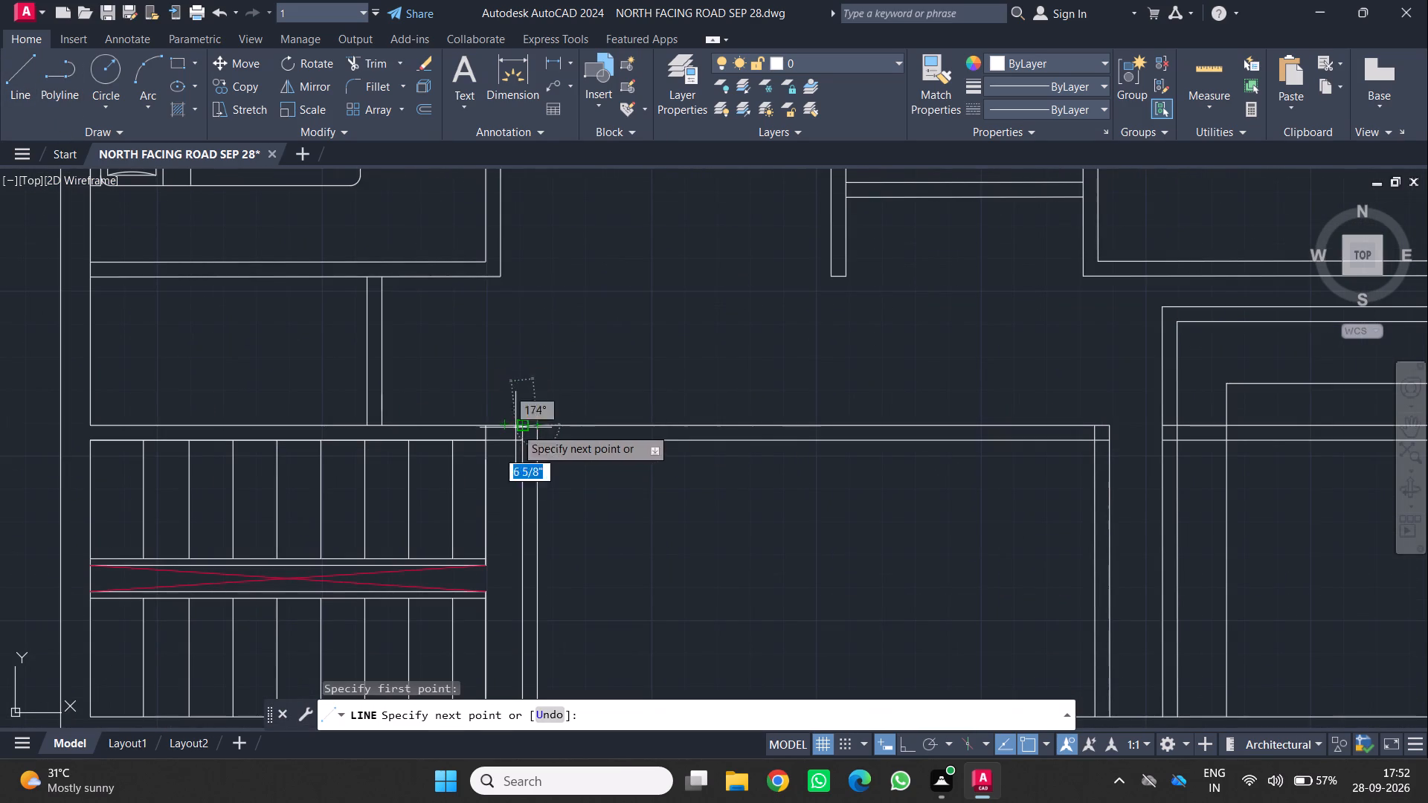
left_click(519, 428)
key("Return")
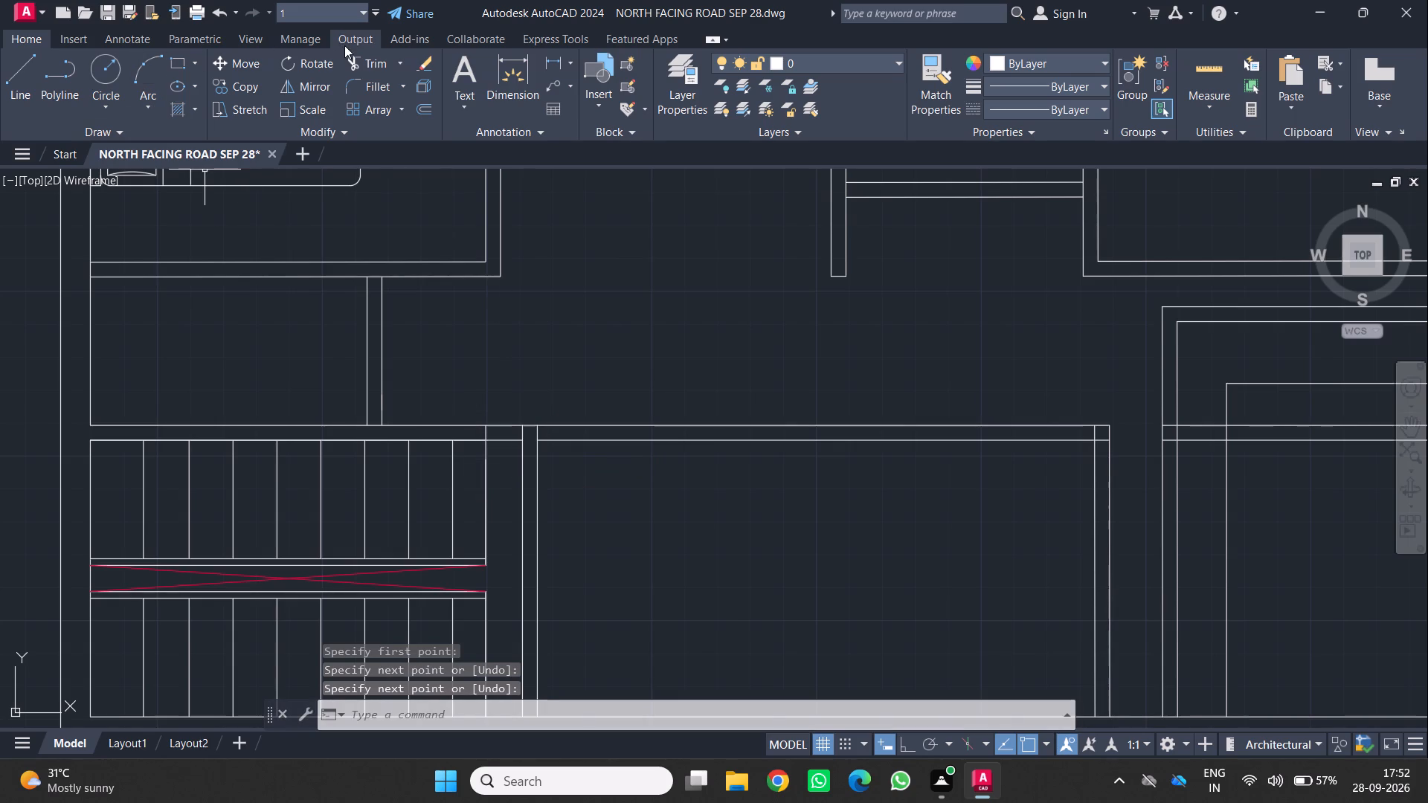
Trim both horizontal wall lines between the staircase's east edge and the southern room's west wall to open the passage.
left_click(358, 58)
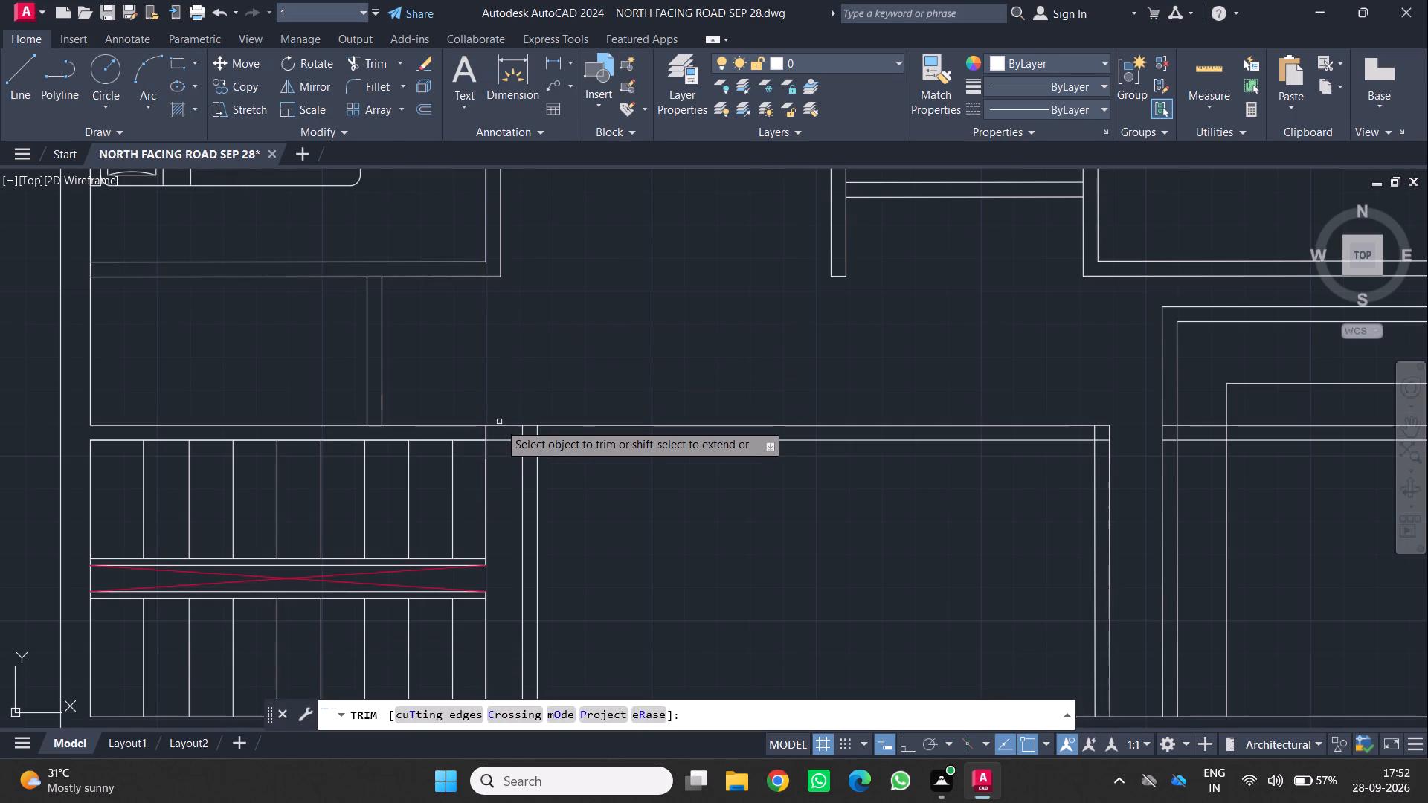
left_click_drag(501, 424, 494, 442)
left_click(504, 445)
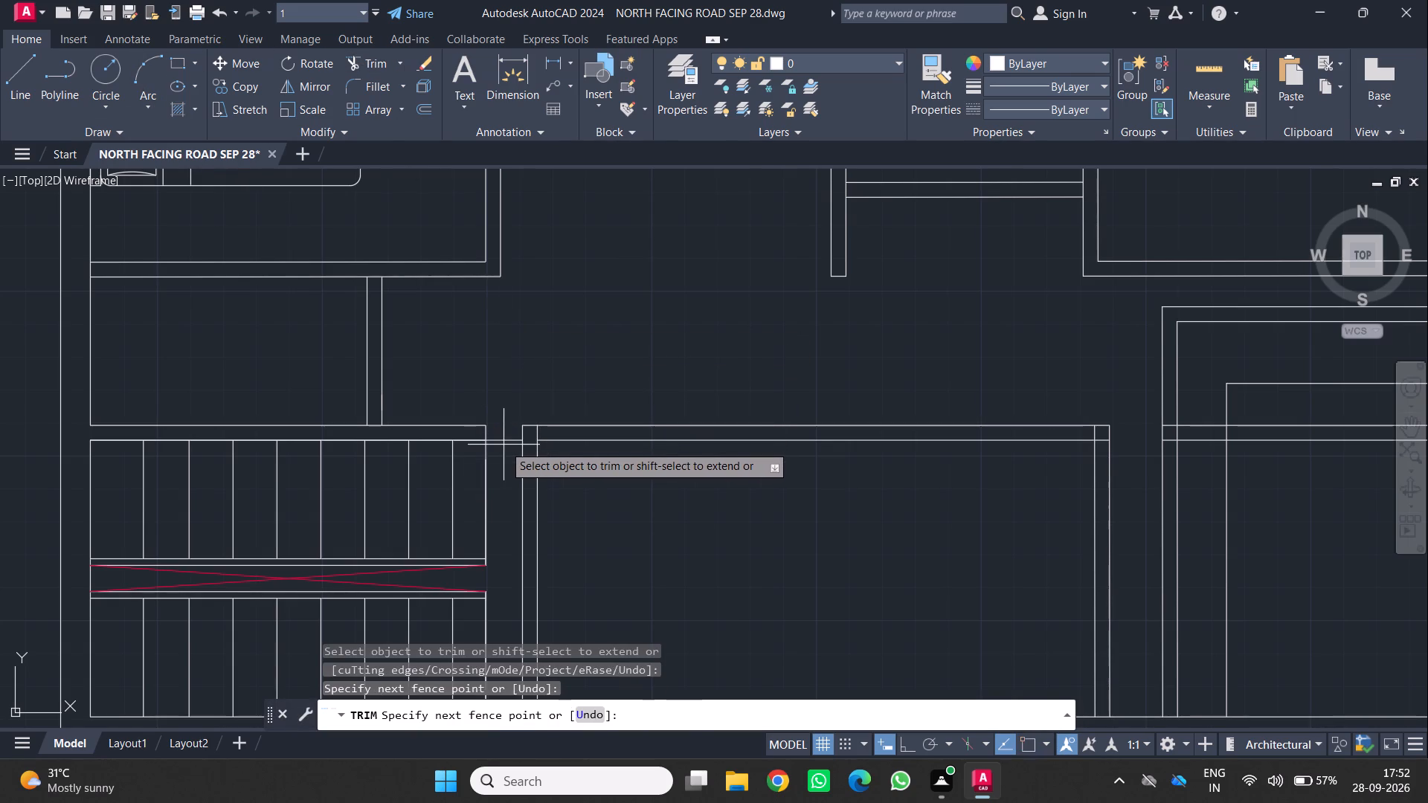
left_click(511, 428)
Trim all segments of the two horizontal lines crossing the southeast L-shaped wall and the room inside it.
scroll(498, 426, "down", 2)
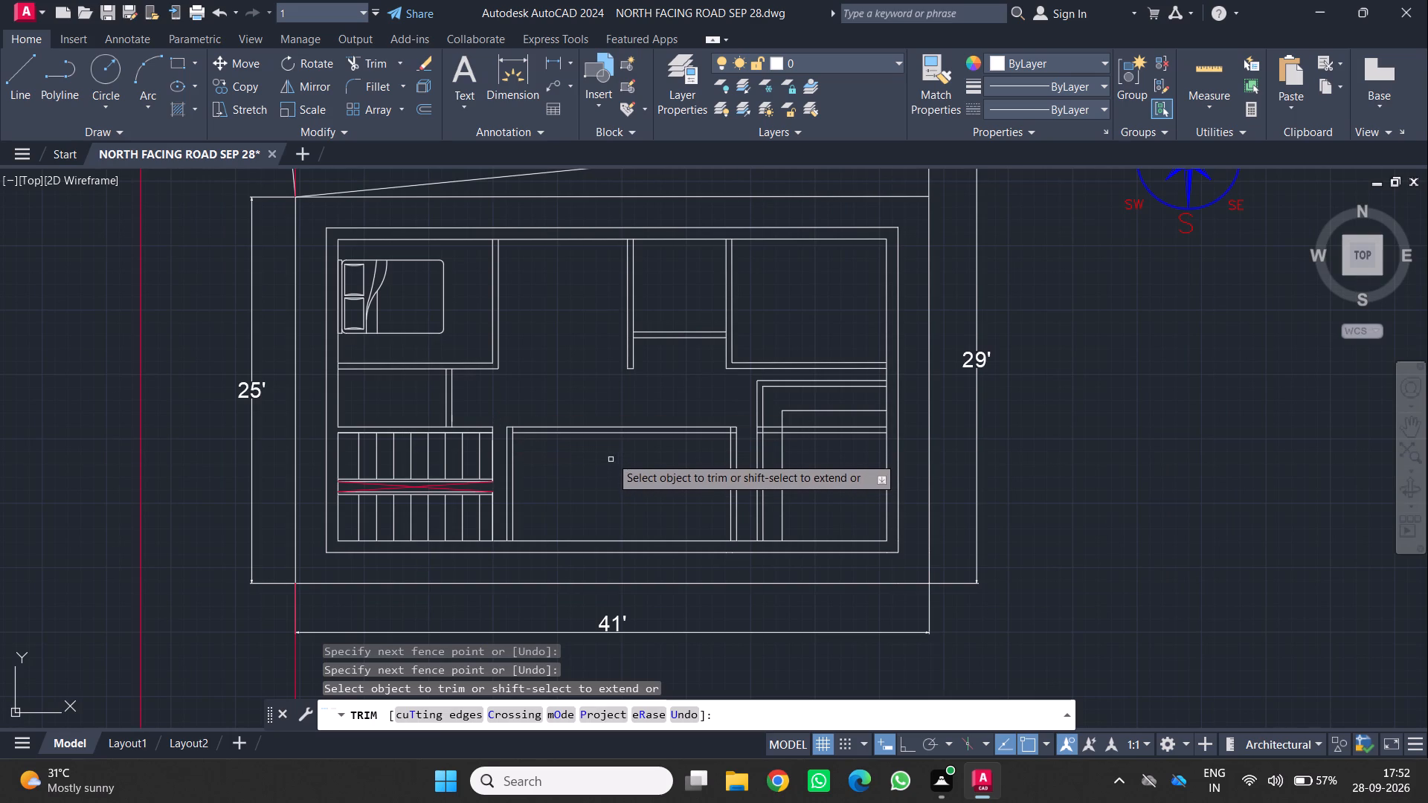
scroll(611, 454, "up", 1)
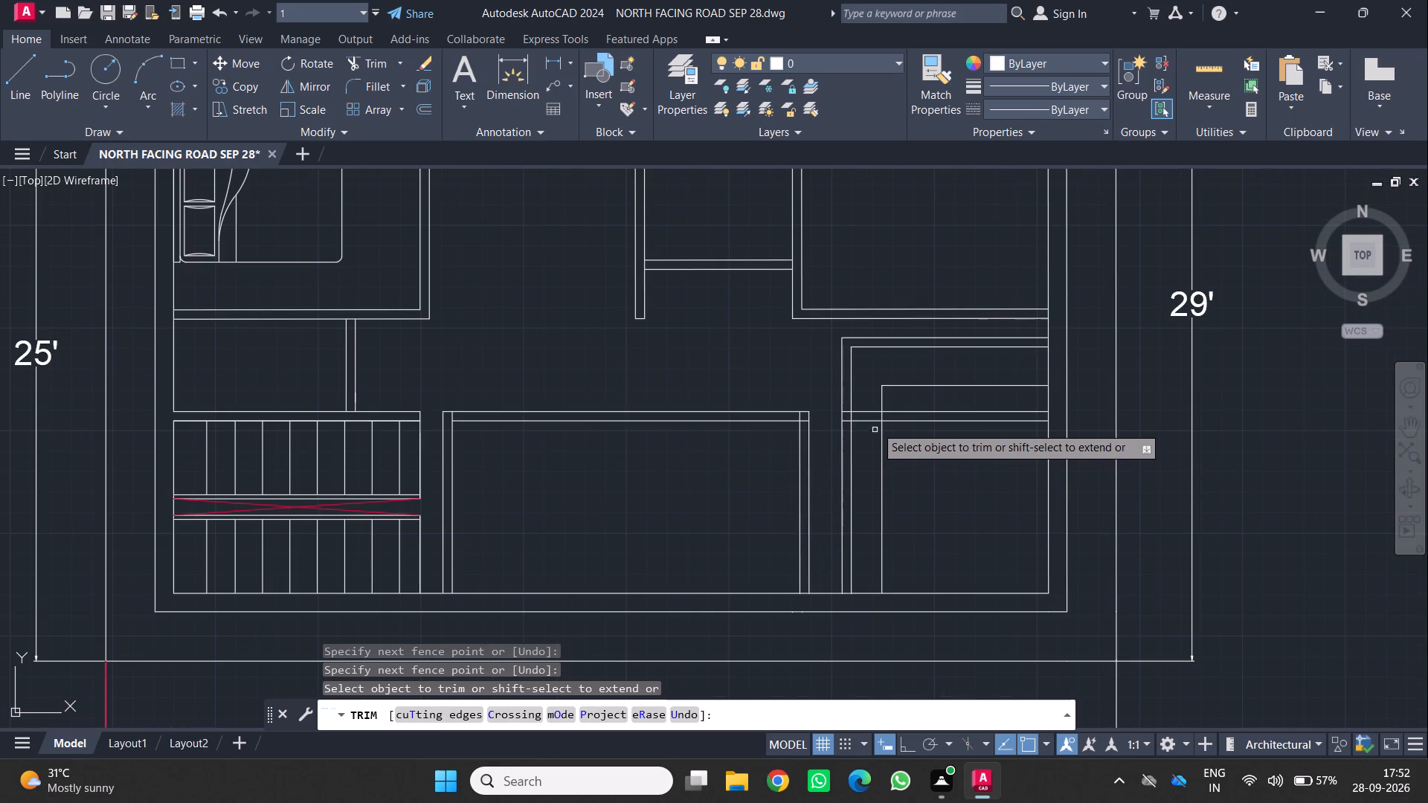
left_click(873, 422)
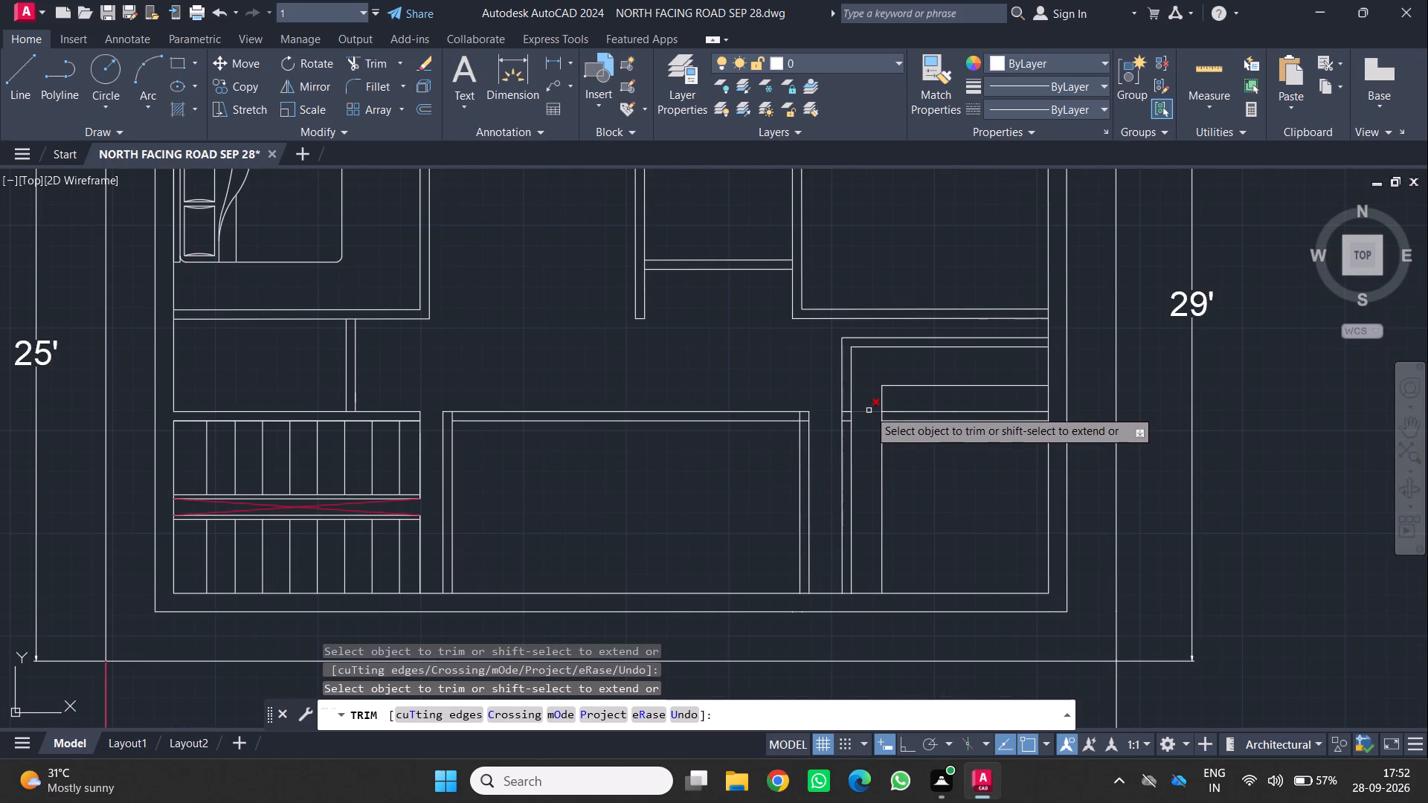
left_click(869, 410)
left_click(907, 414)
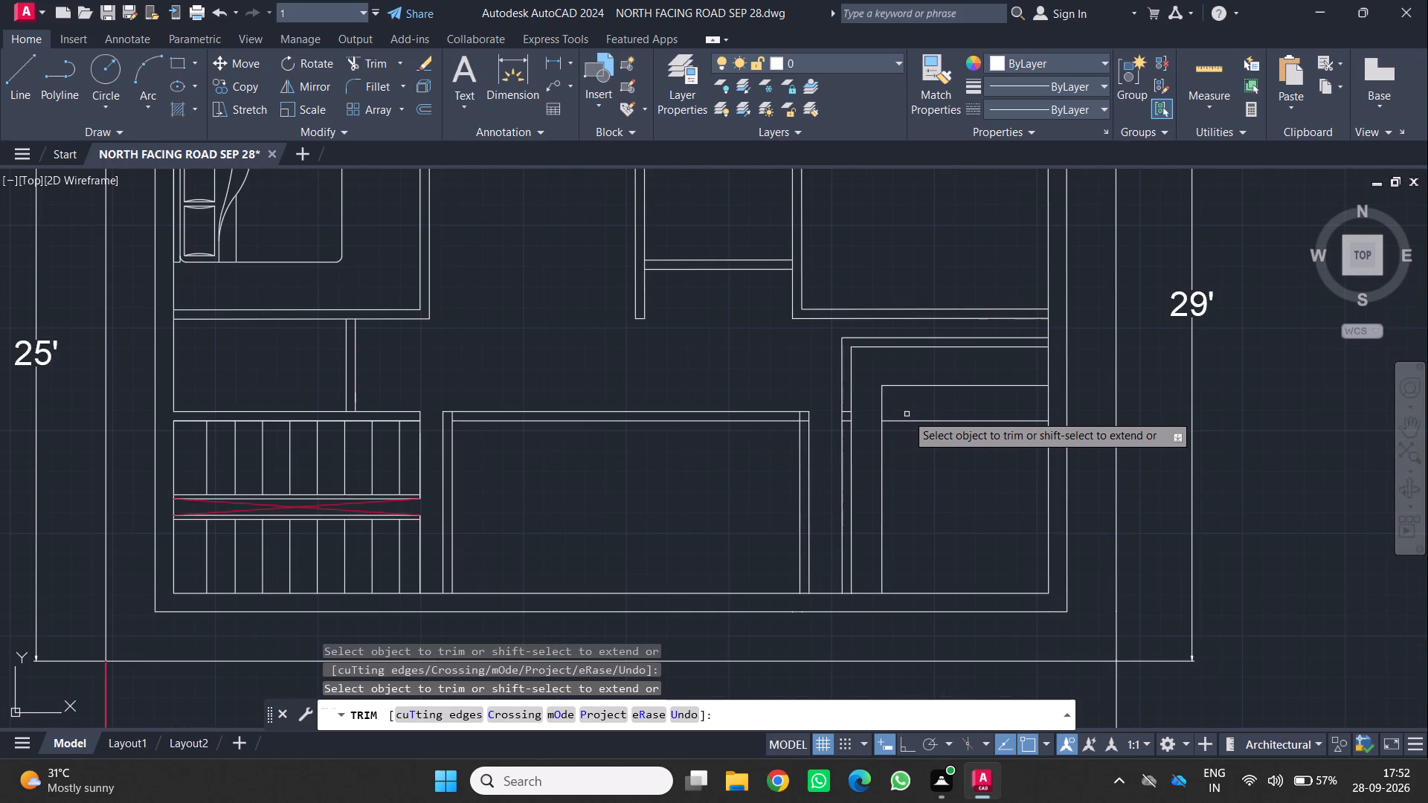
left_click(901, 419)
scroll(776, 409, "up", 2)
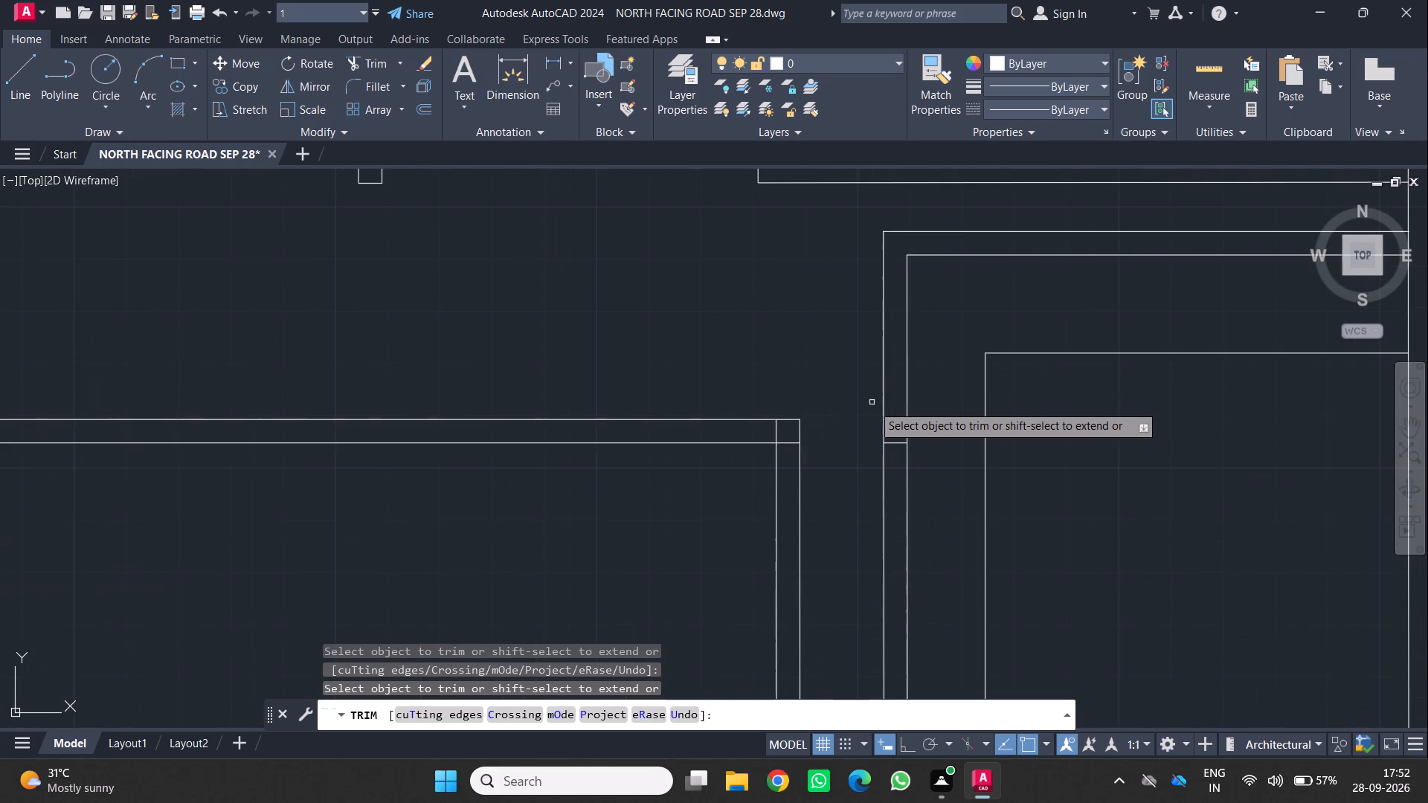
left_click(895, 421)
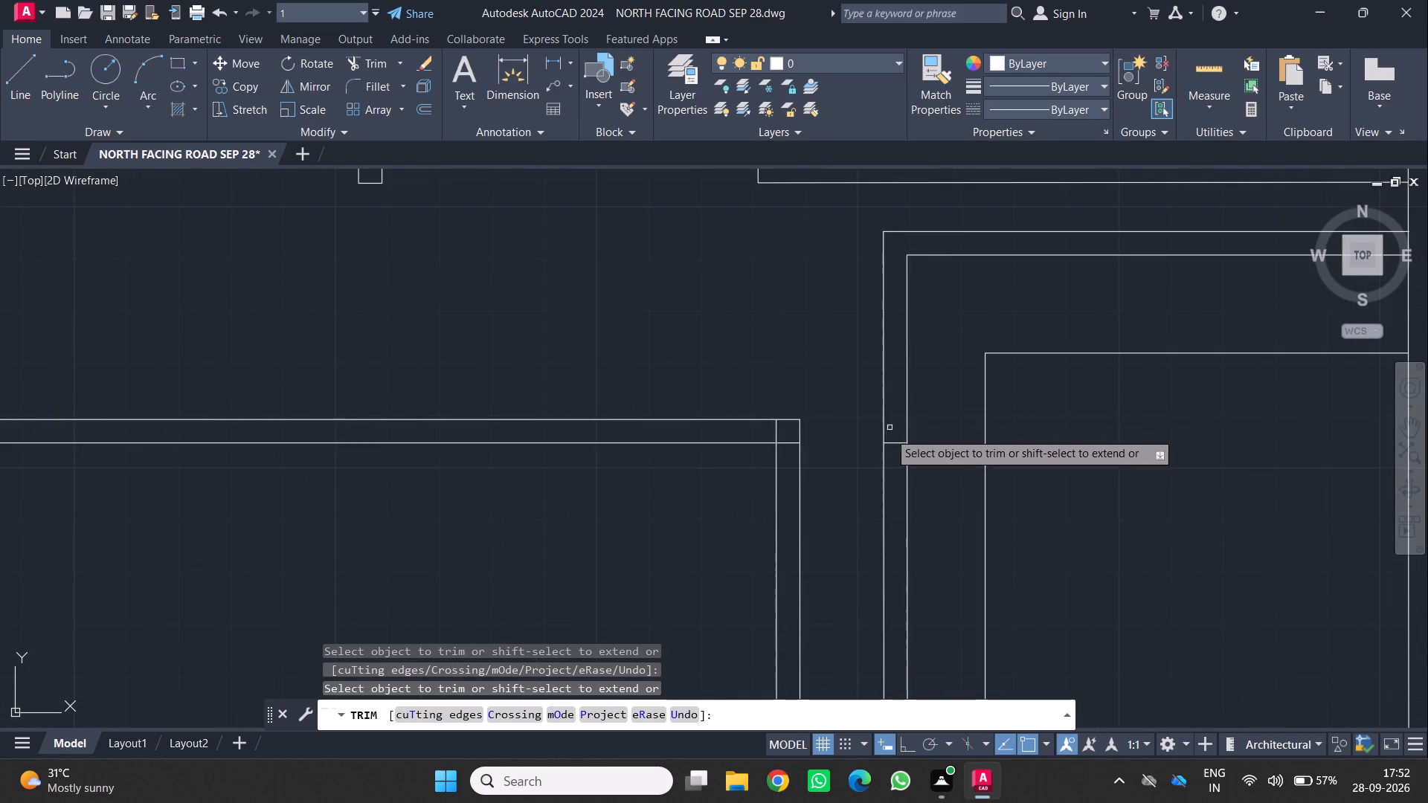
left_click(891, 441)
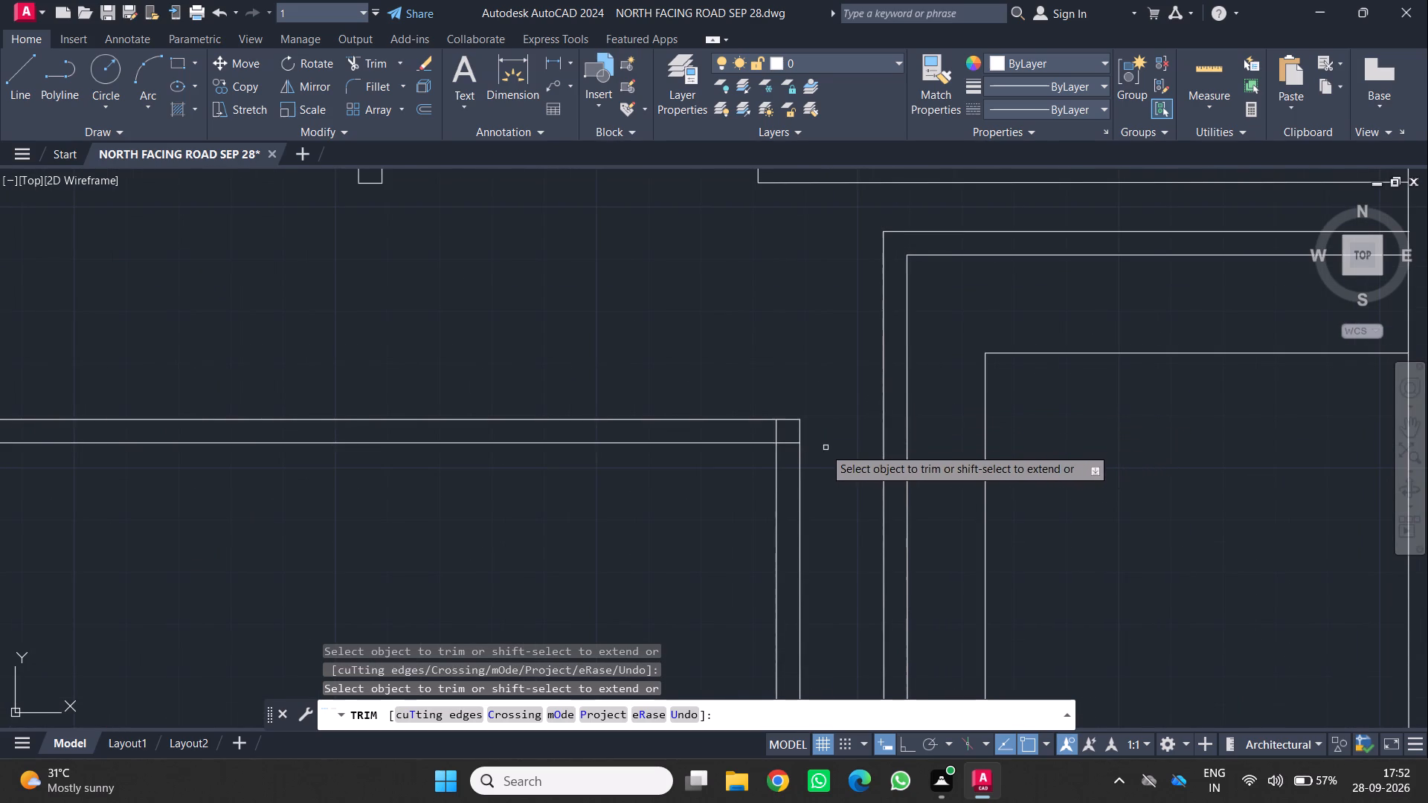
Trim the overlapping line pieces inside the wall thickness at the southern room's northeast and northwest corners.
left_click(777, 433)
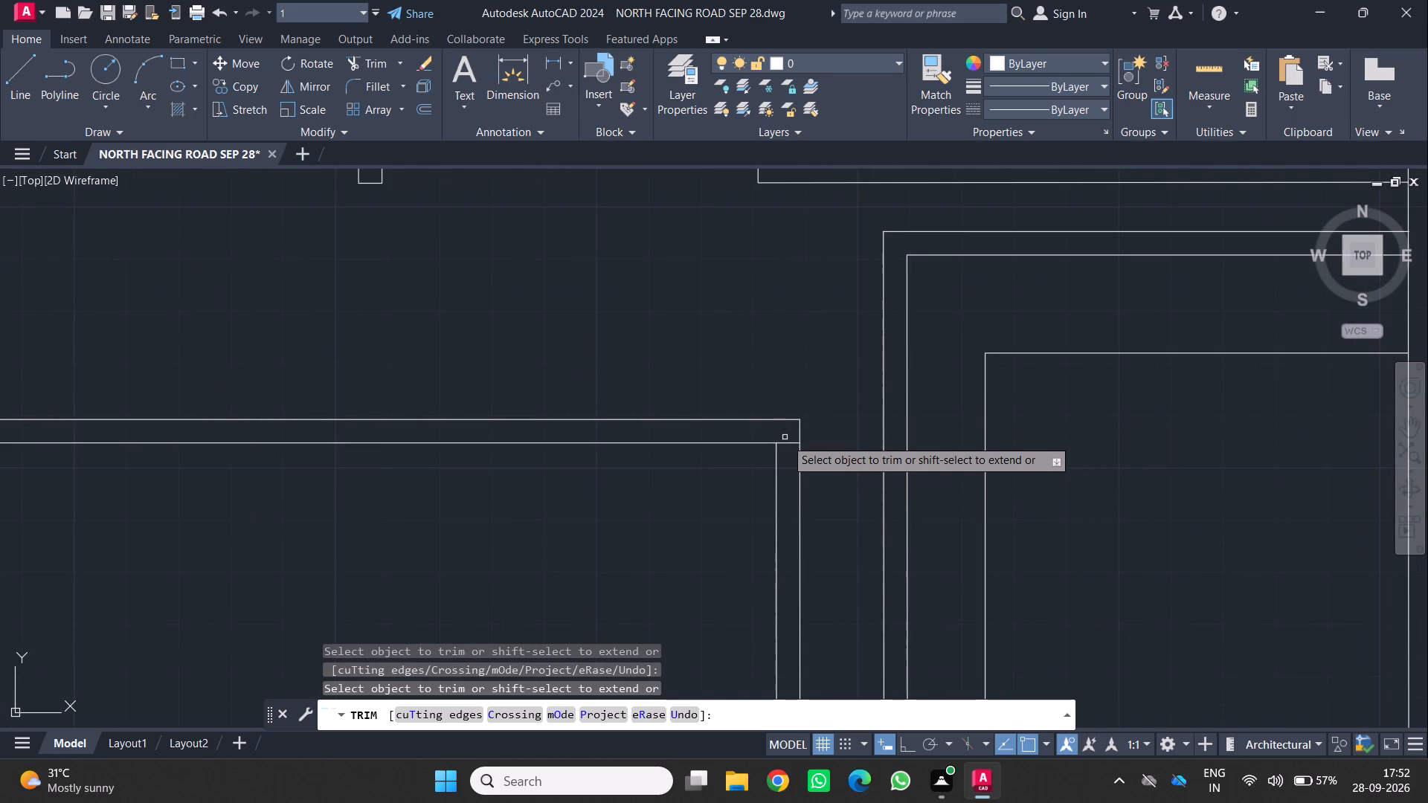
left_click(788, 447)
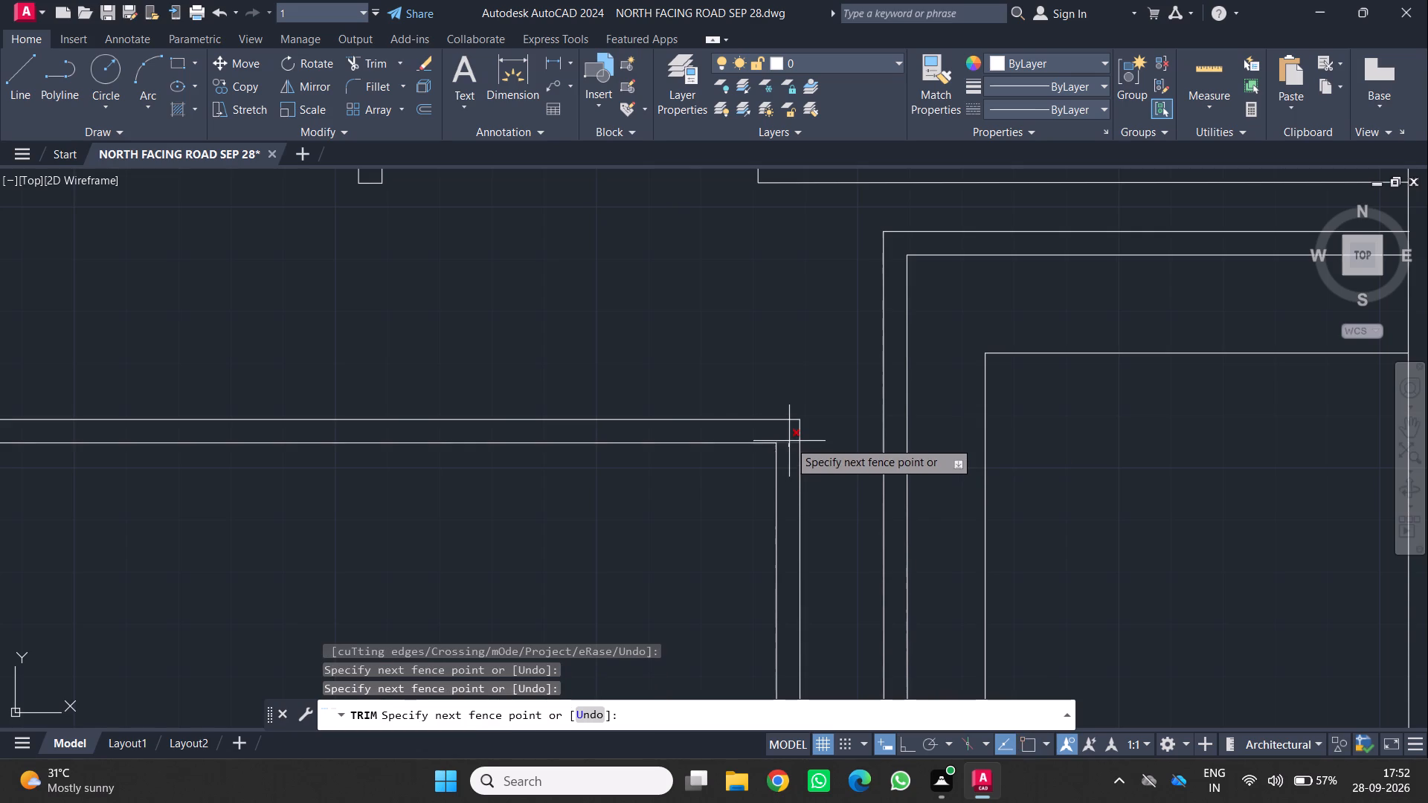
left_click(789, 440)
scroll(789, 440, "down", 3)
scroll(559, 458, "up", 4)
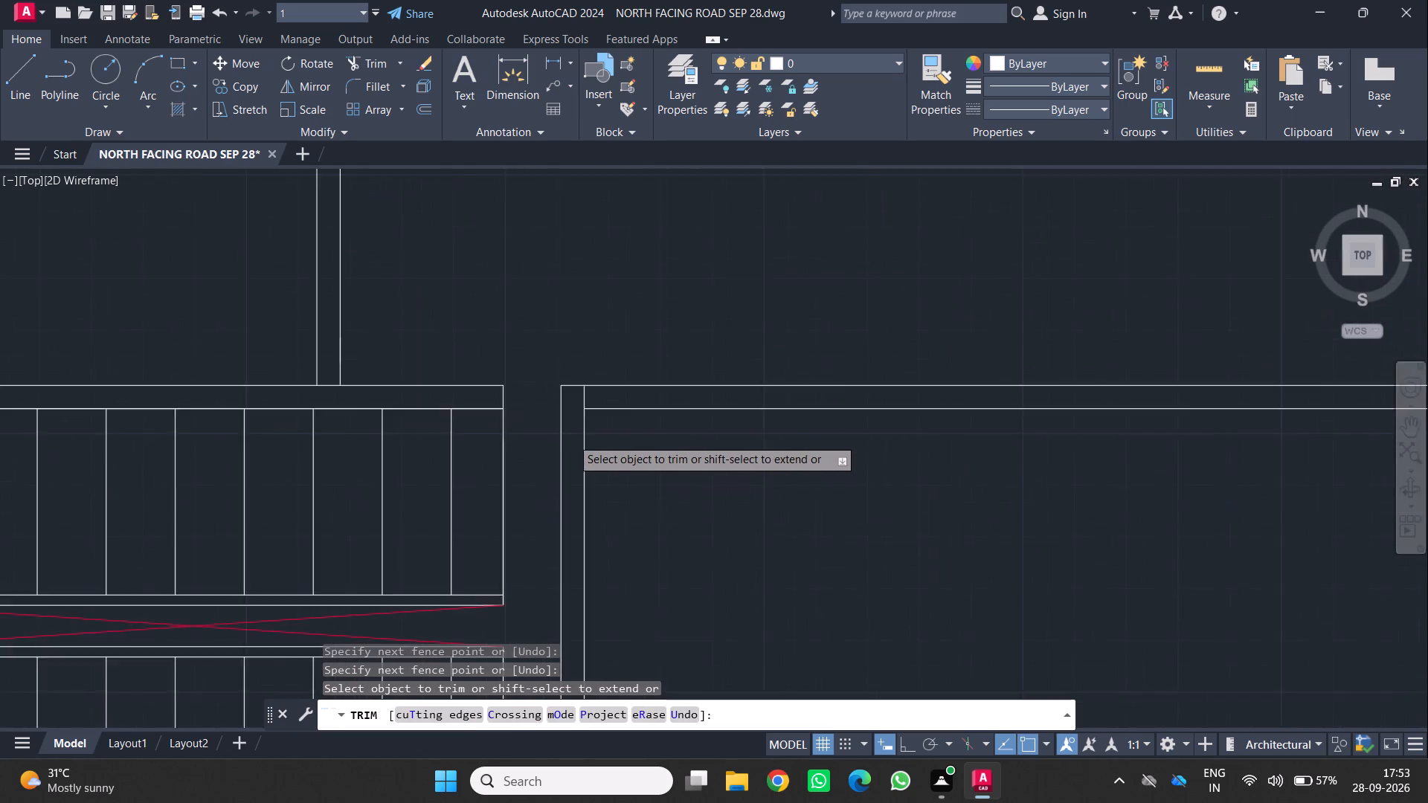
left_click(591, 377)
Examine the overall floor plan, including the room walls, site boundary and road side.
scroll(591, 377, "down", 3)
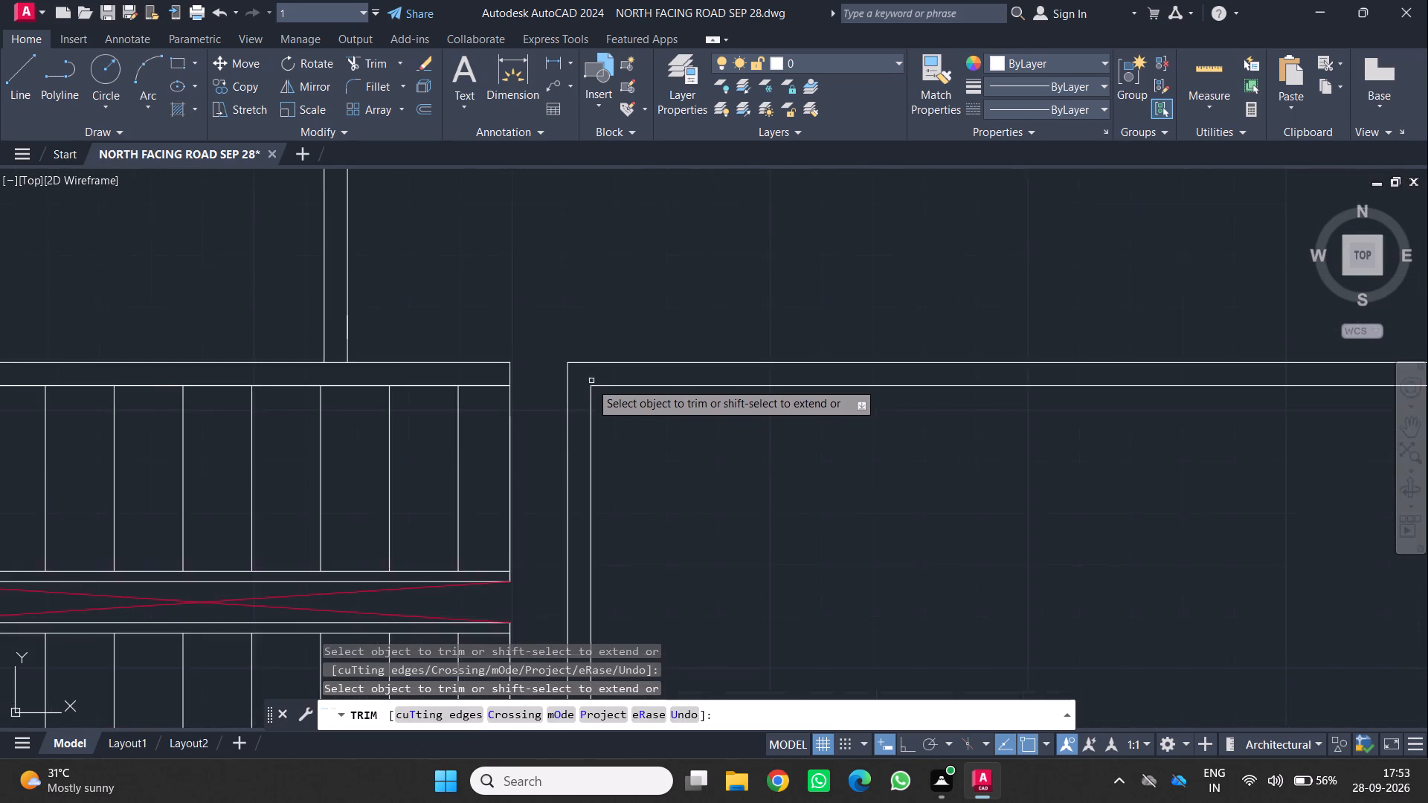
scroll(715, 276, "down", 2)
middle_click_drag(694, 287, 611, 471)
scroll(892, 393, "up", 1)
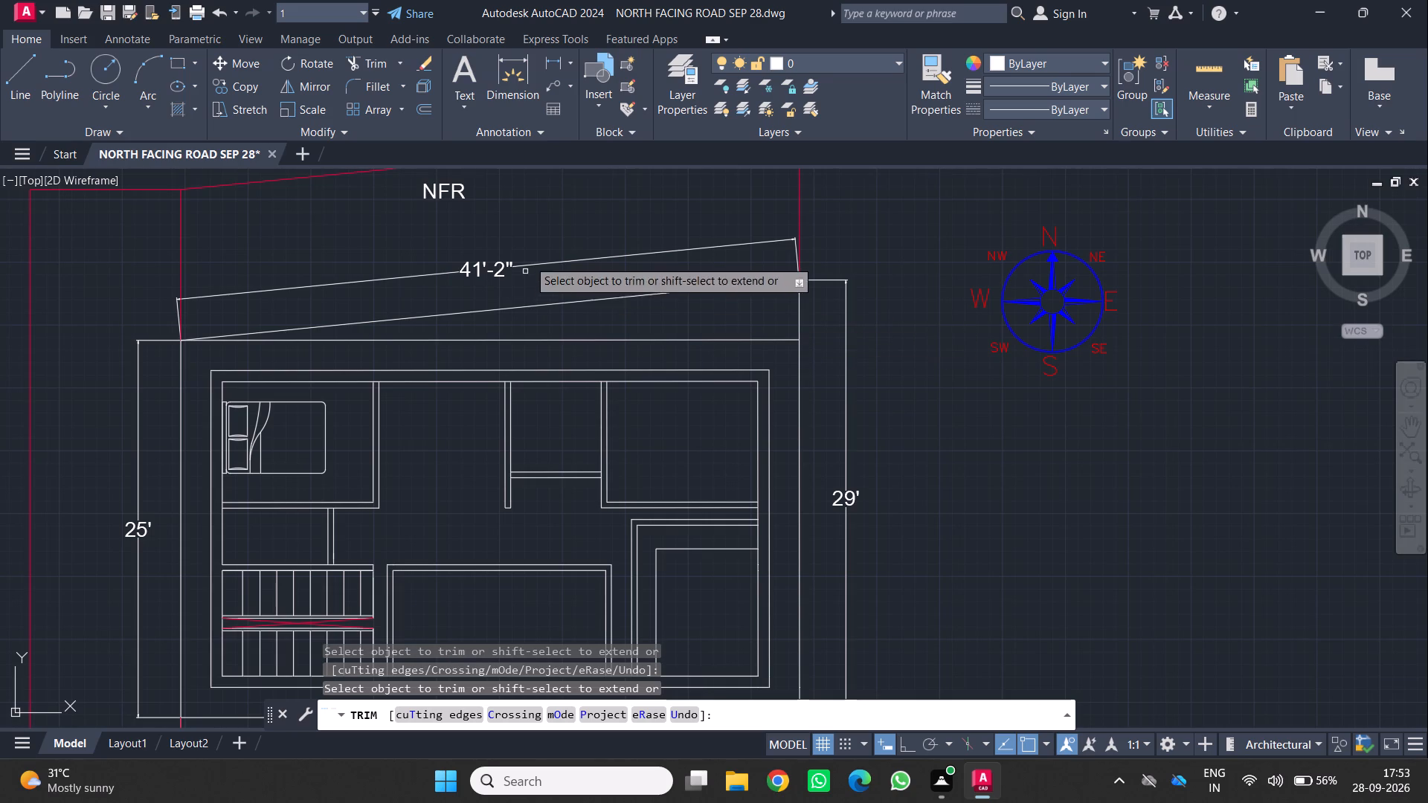
middle_click_drag(546, 262, 575, 303)
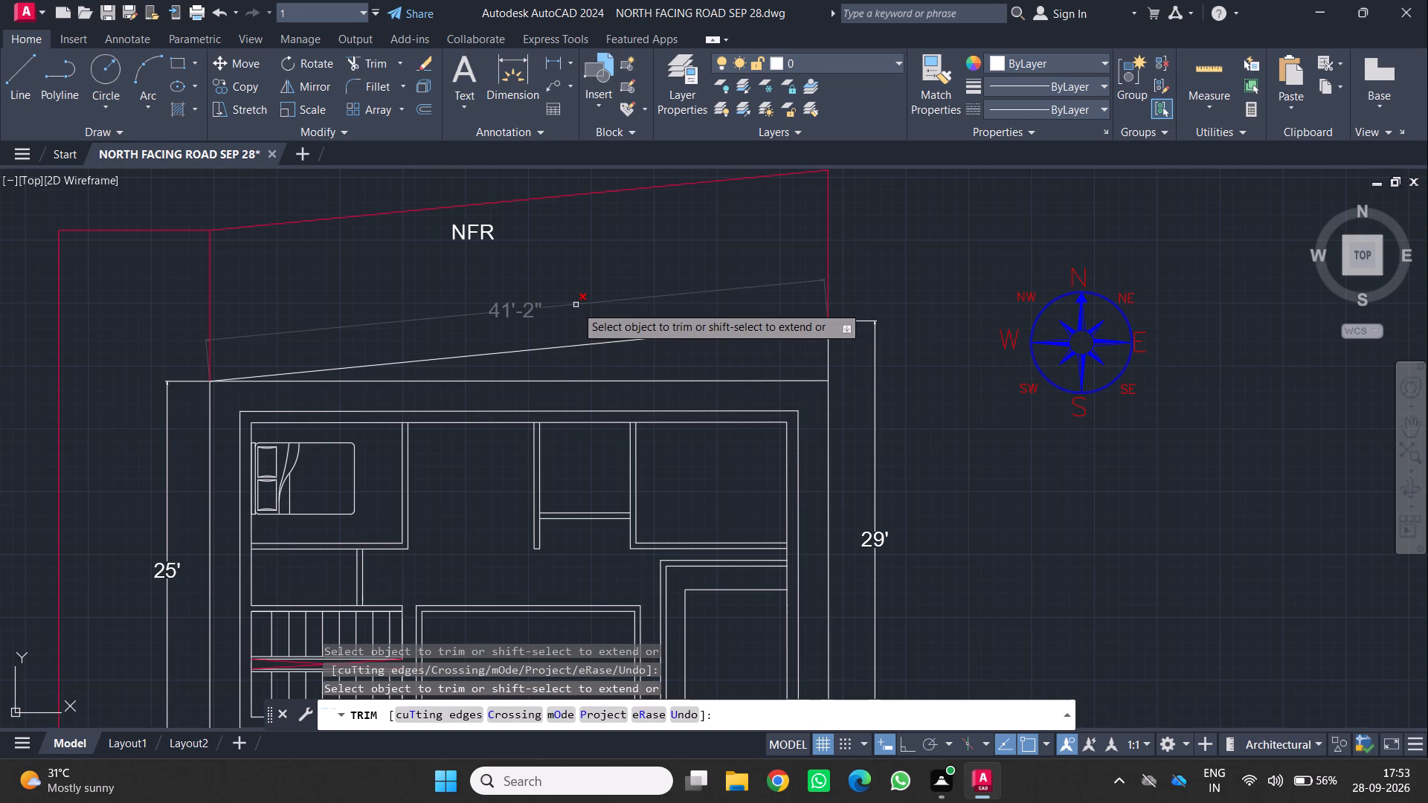
scroll(665, 326, "down", 1)
middle_click_drag(657, 326, 640, 281)
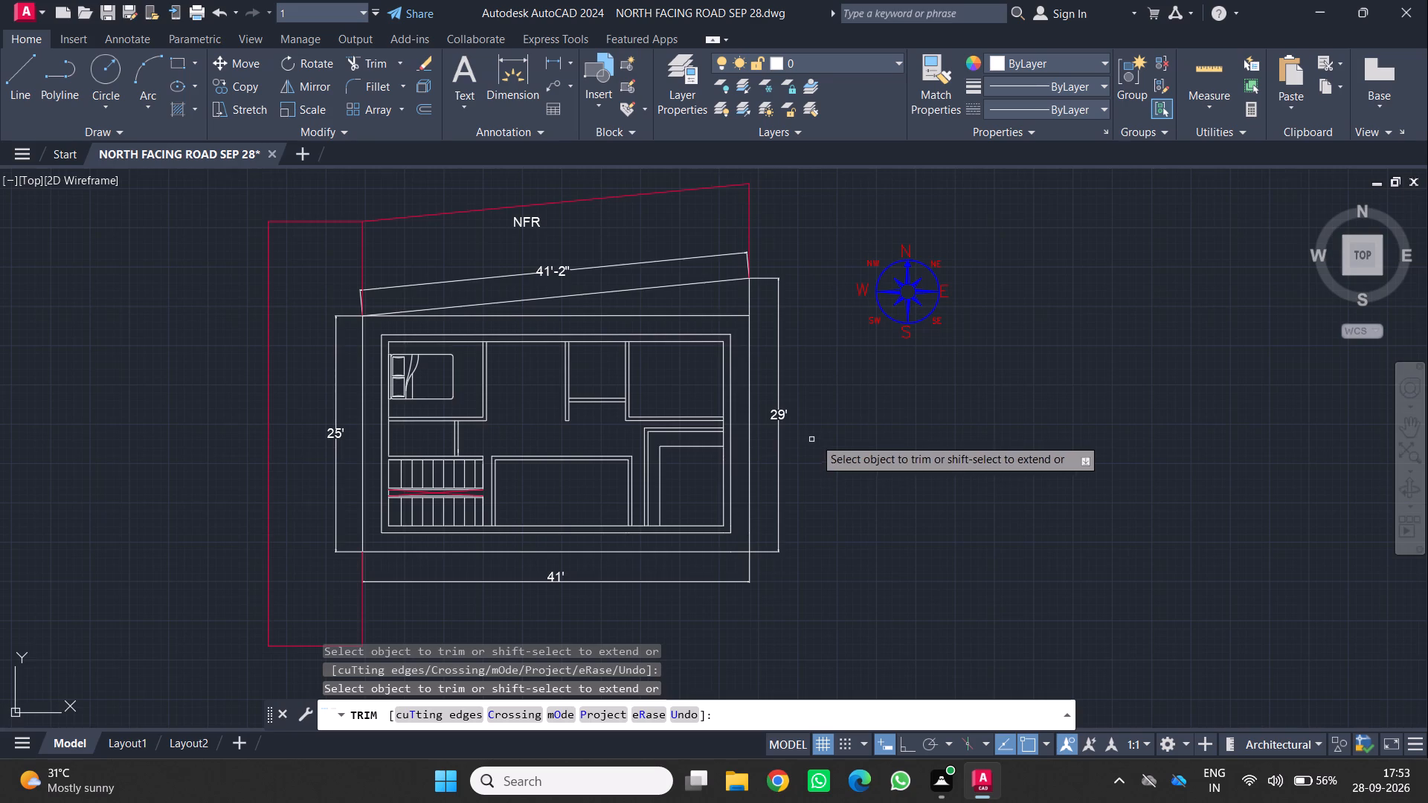
scroll(788, 461, "up", 2)
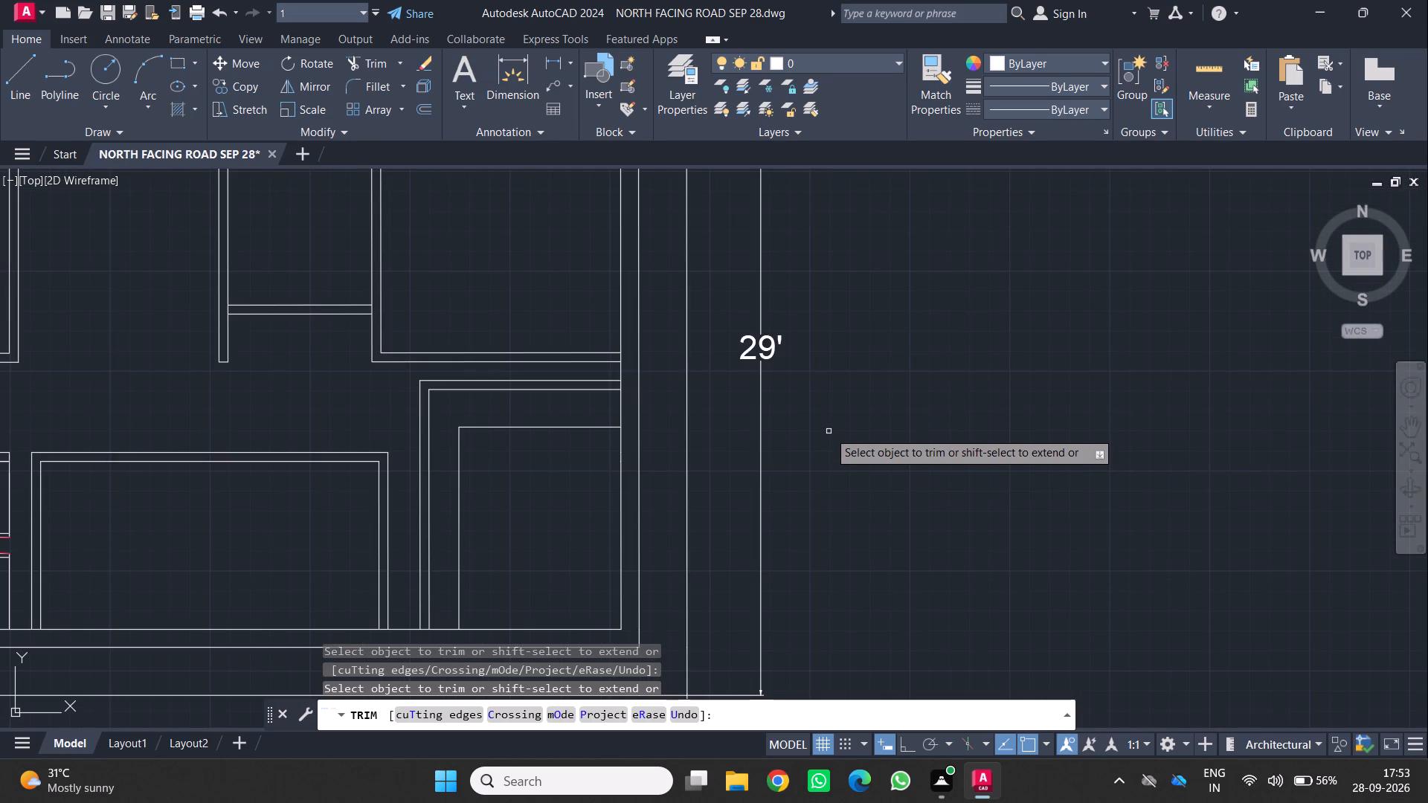
scroll(829, 431, "down", 2)
middle_click_drag(829, 431, 910, 542)
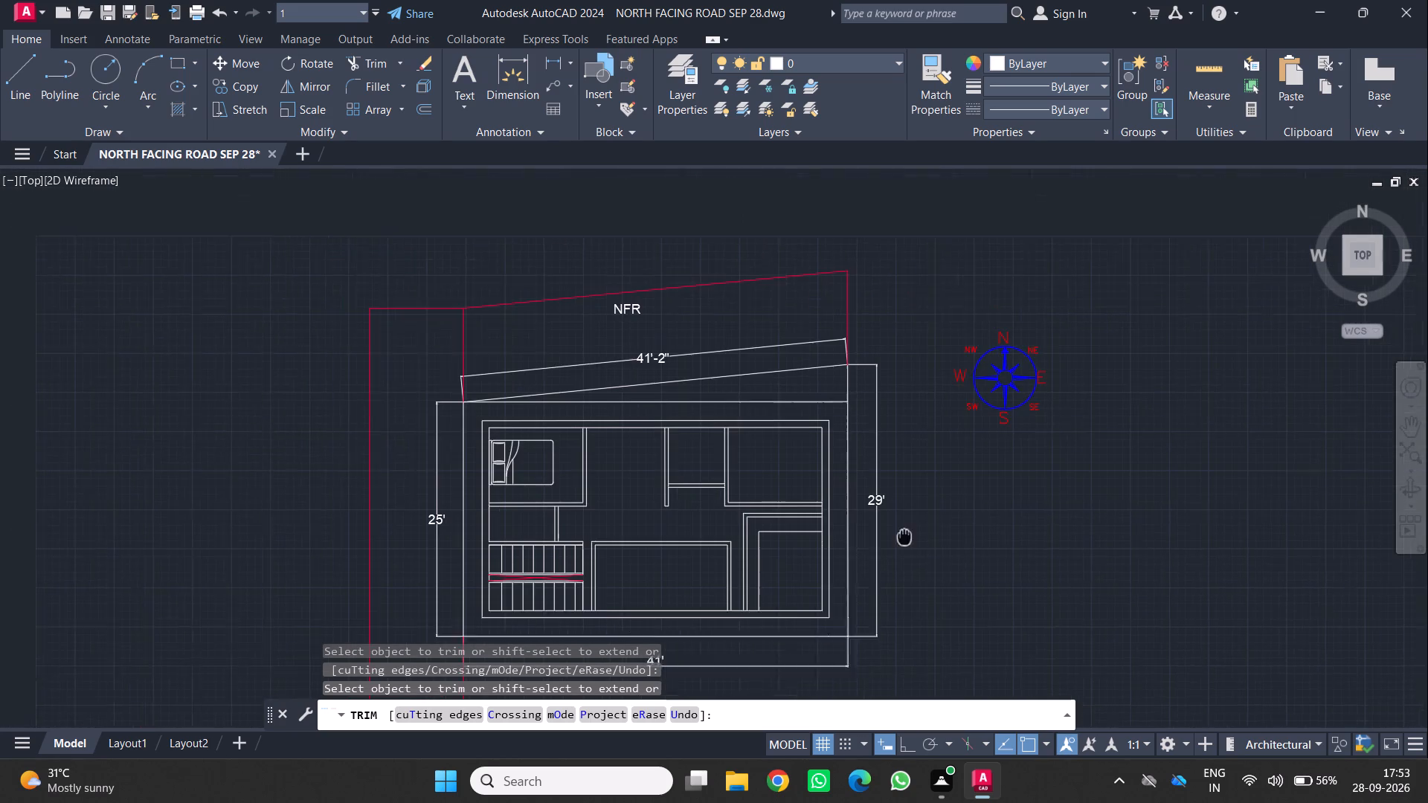
middle_click_drag(910, 542, 914, 550)
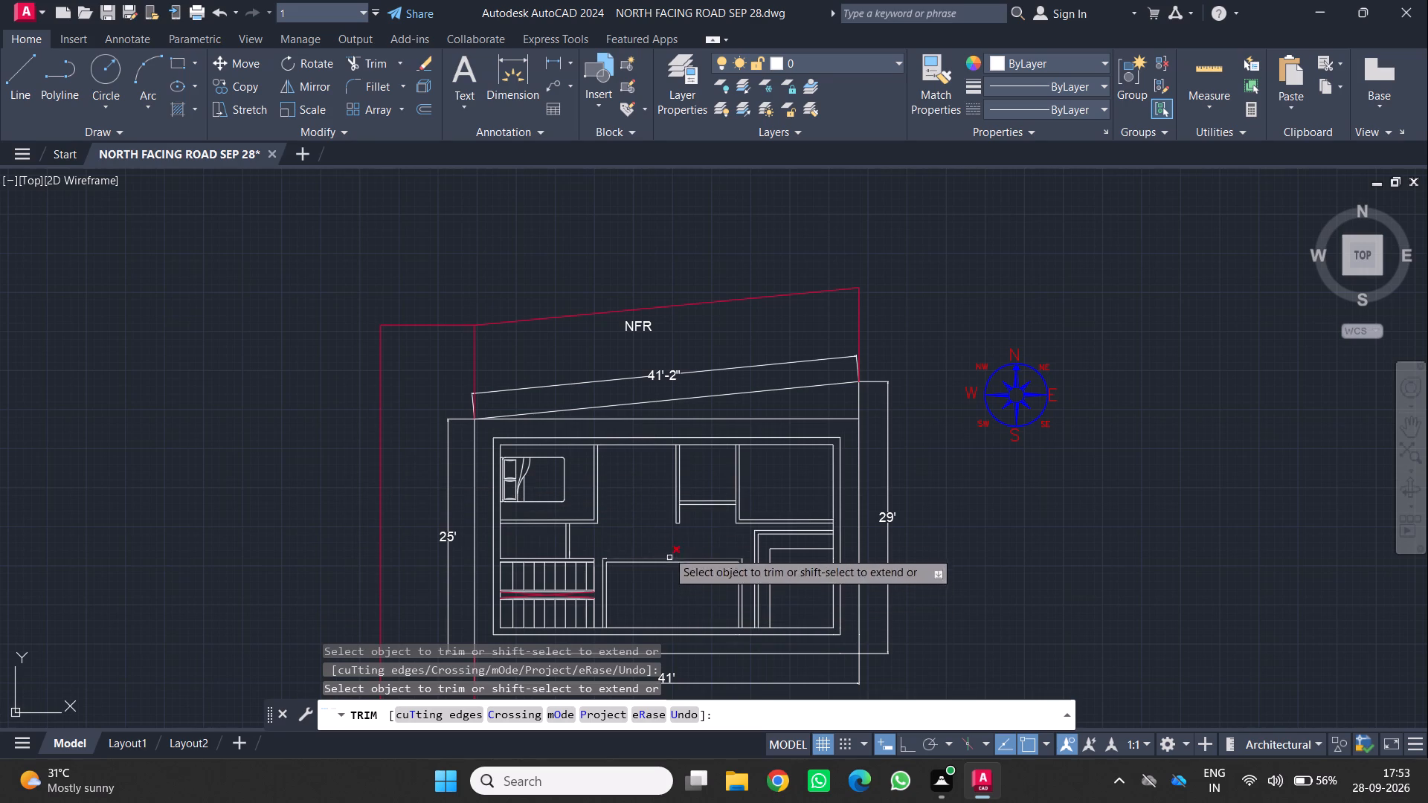
middle_click_drag(644, 520, 579, 583)
scroll(570, 555, "up", 1)
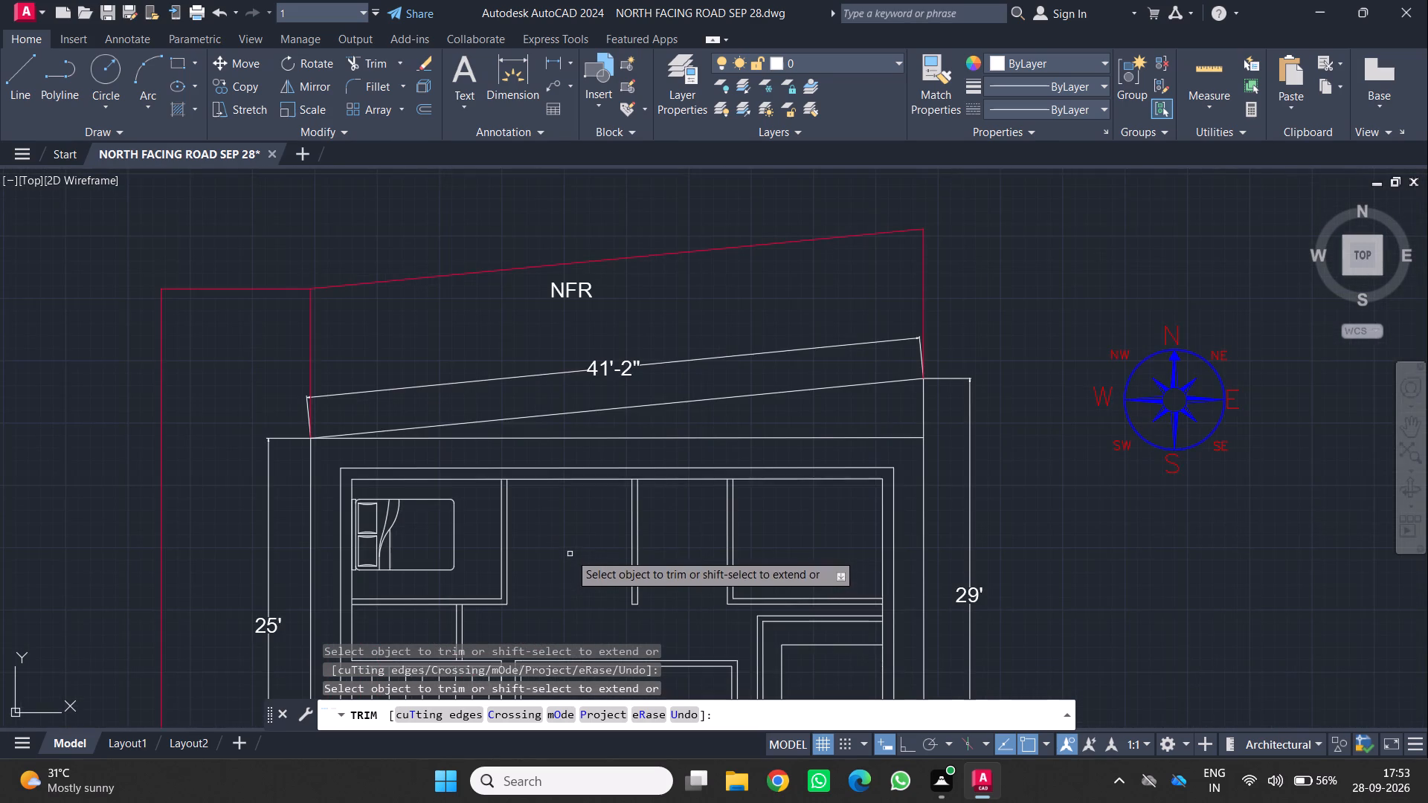
Examine the whole floor plan, focusing on the northern rooms and the open space between the bedroom and the central partition wall.
middle_click_drag(568, 550, 576, 436)
scroll(568, 550, "up", 1)
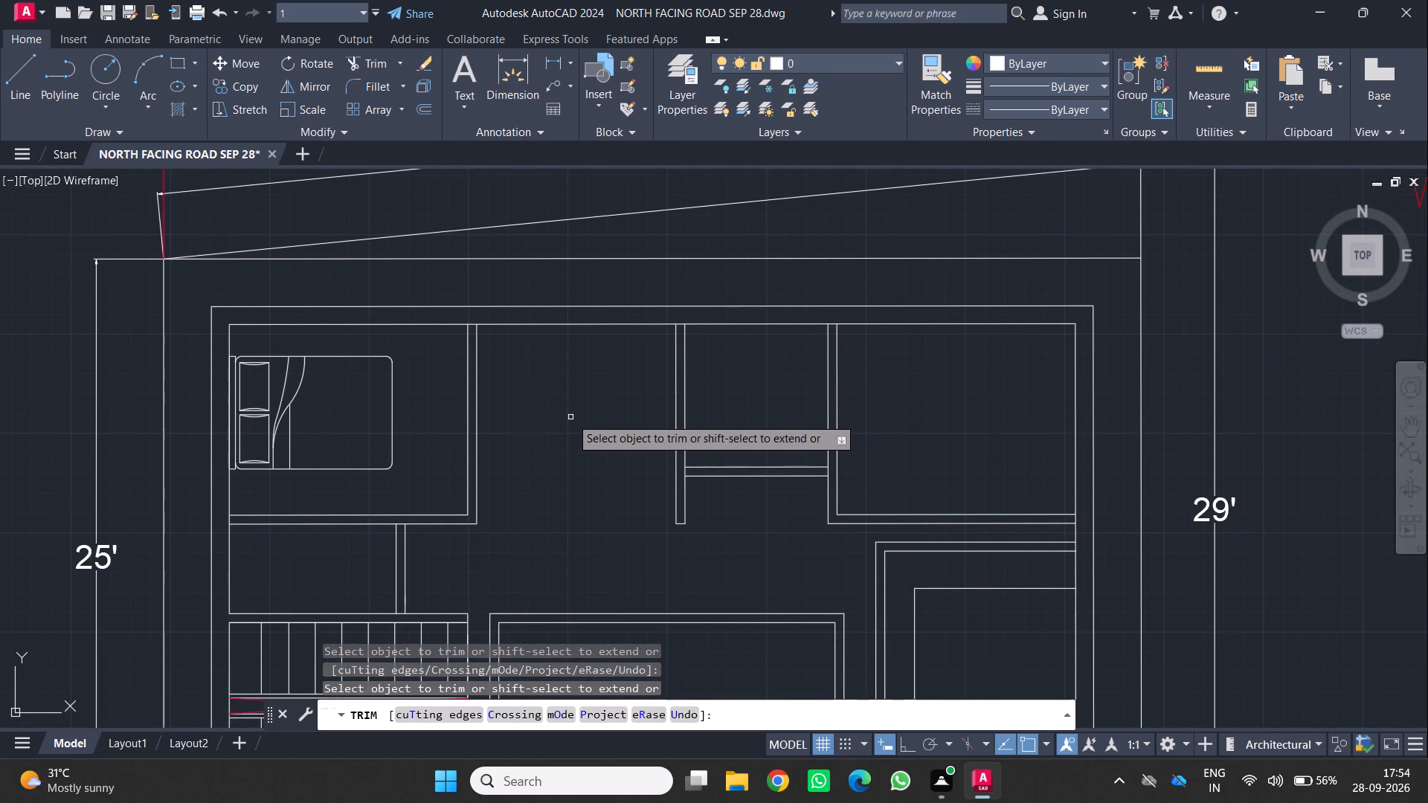
scroll(567, 416, "down", 2)
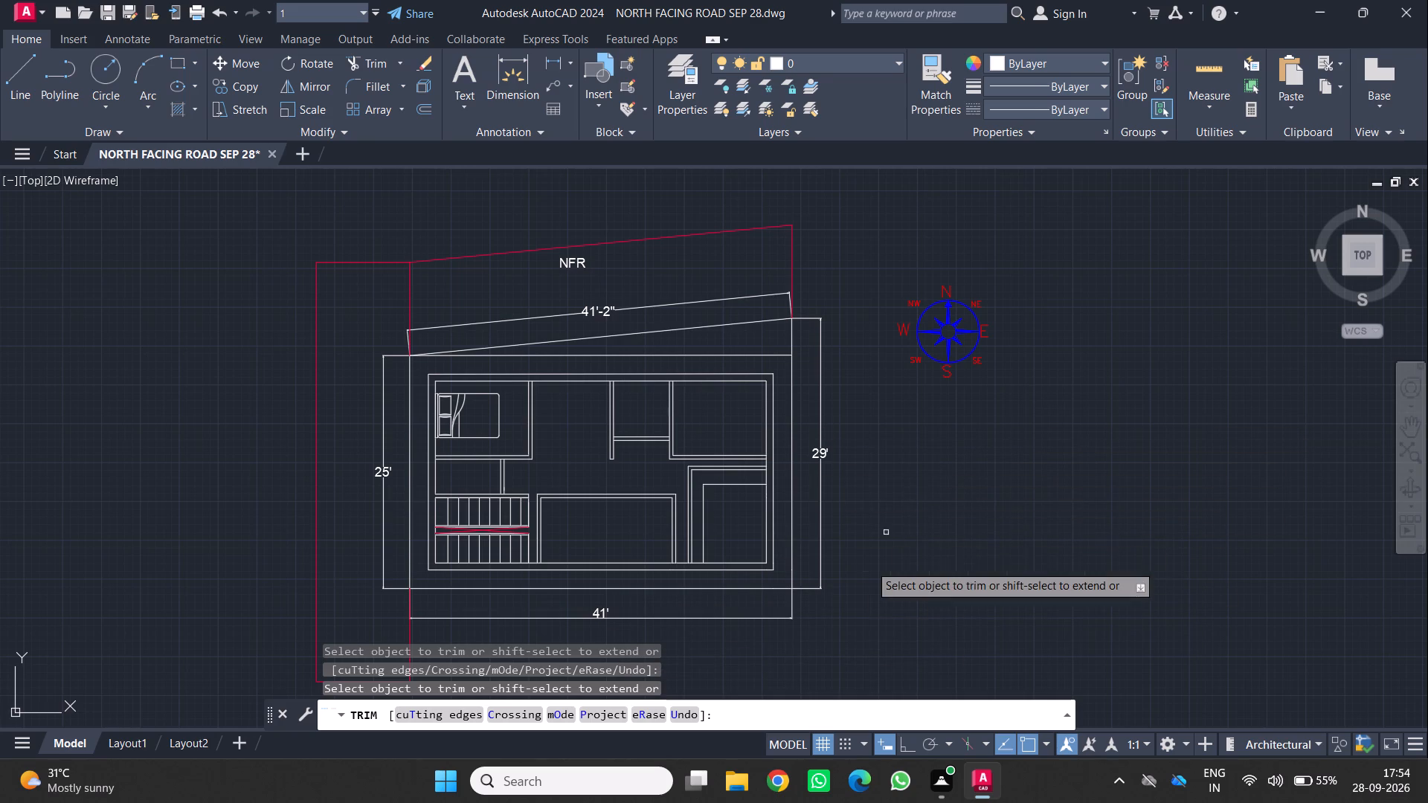
scroll(701, 457, "up", 1)
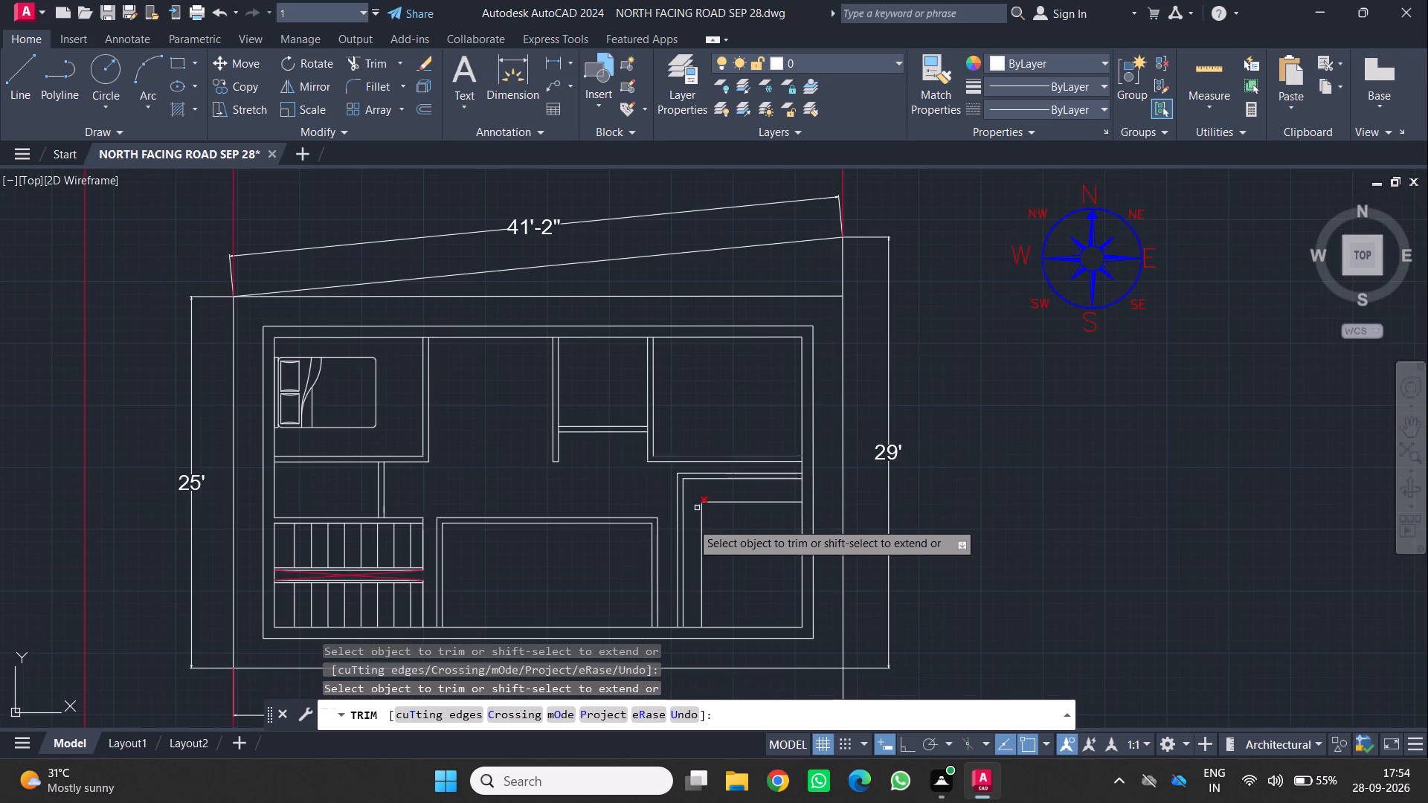
scroll(701, 501, "up", 1)
scroll(707, 504, "down", 1)
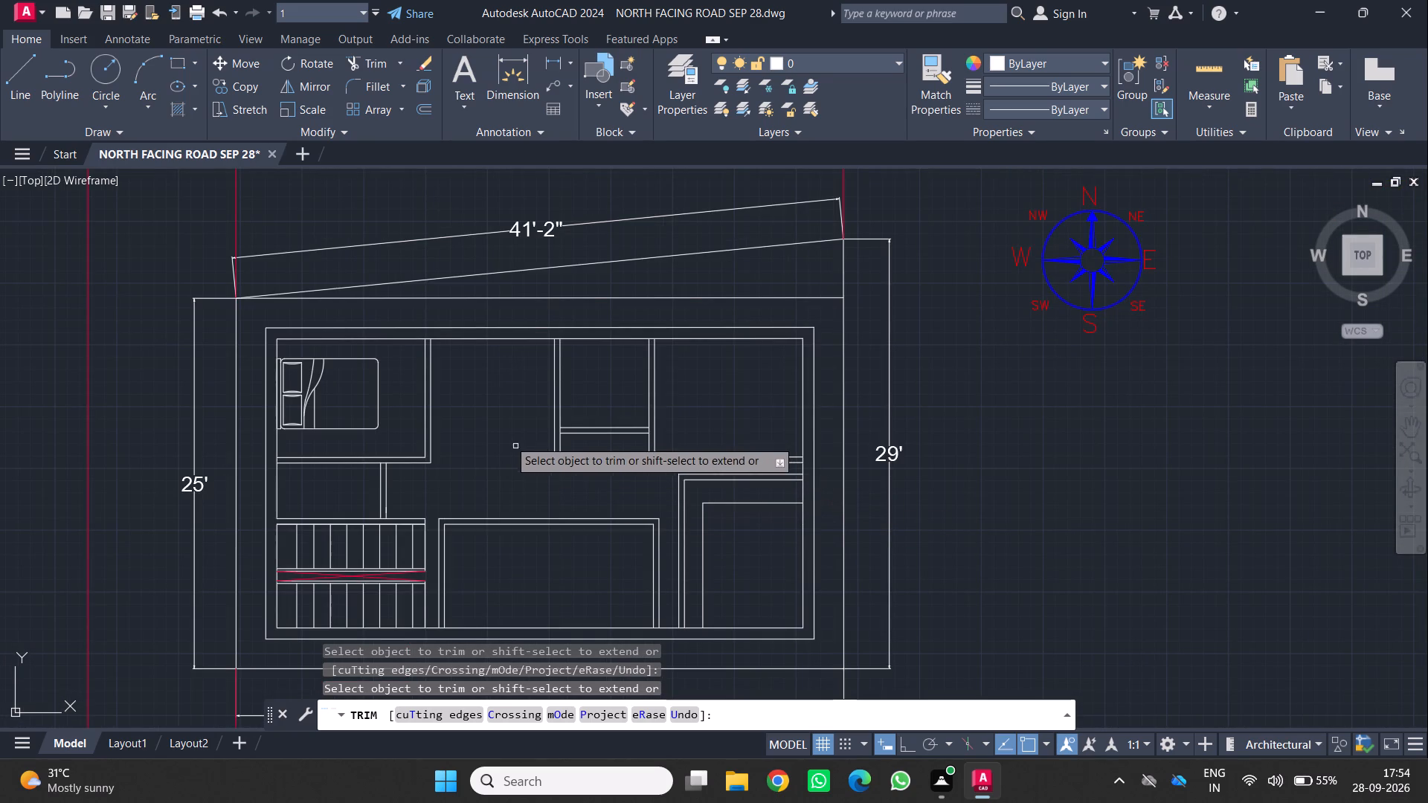
scroll(506, 435, "down", 1)
middle_click_drag(504, 434, 614, 399)
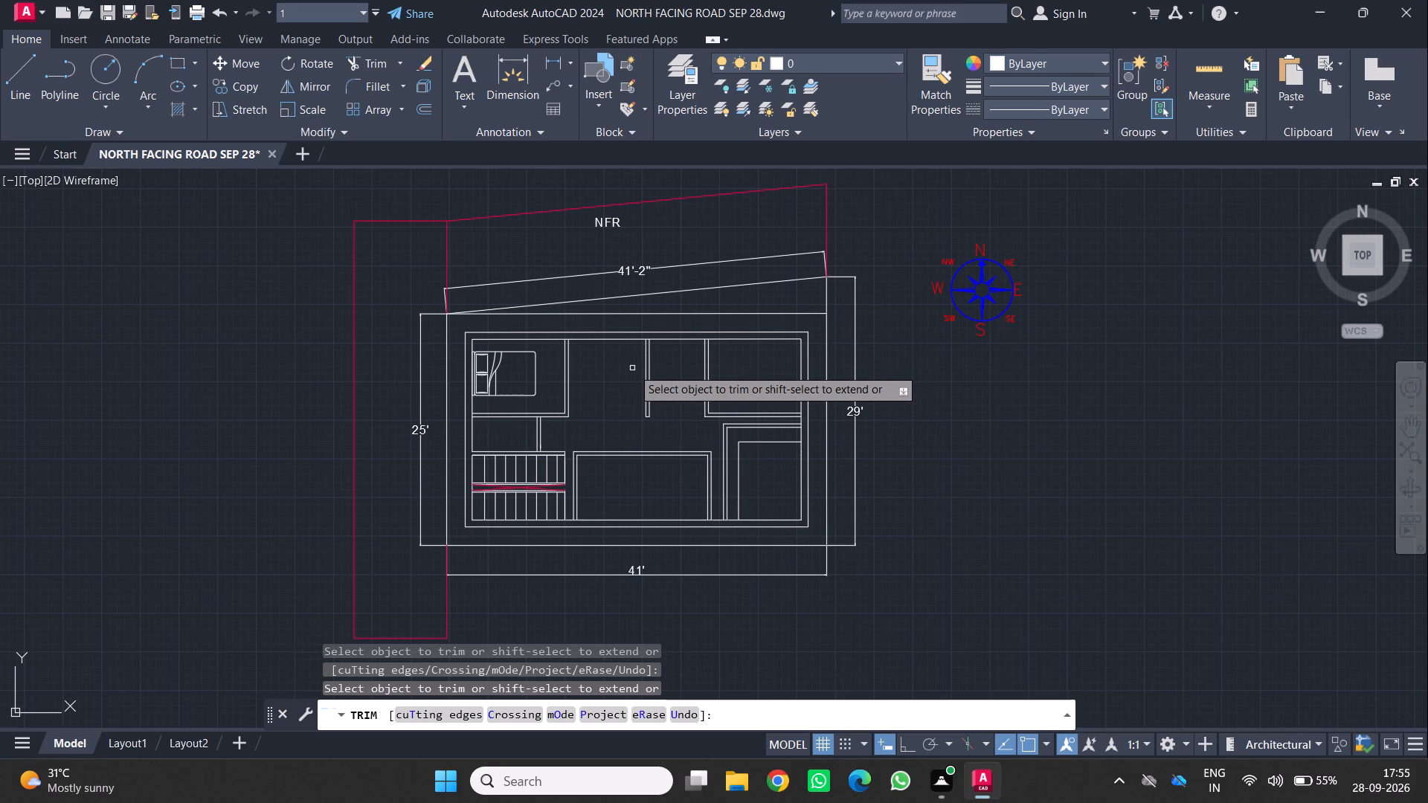
key("Escape")
Offset the west line of the central north partition wall 4' to the west, into the open space beside the bedroom.
scroll(642, 358, "up", 1)
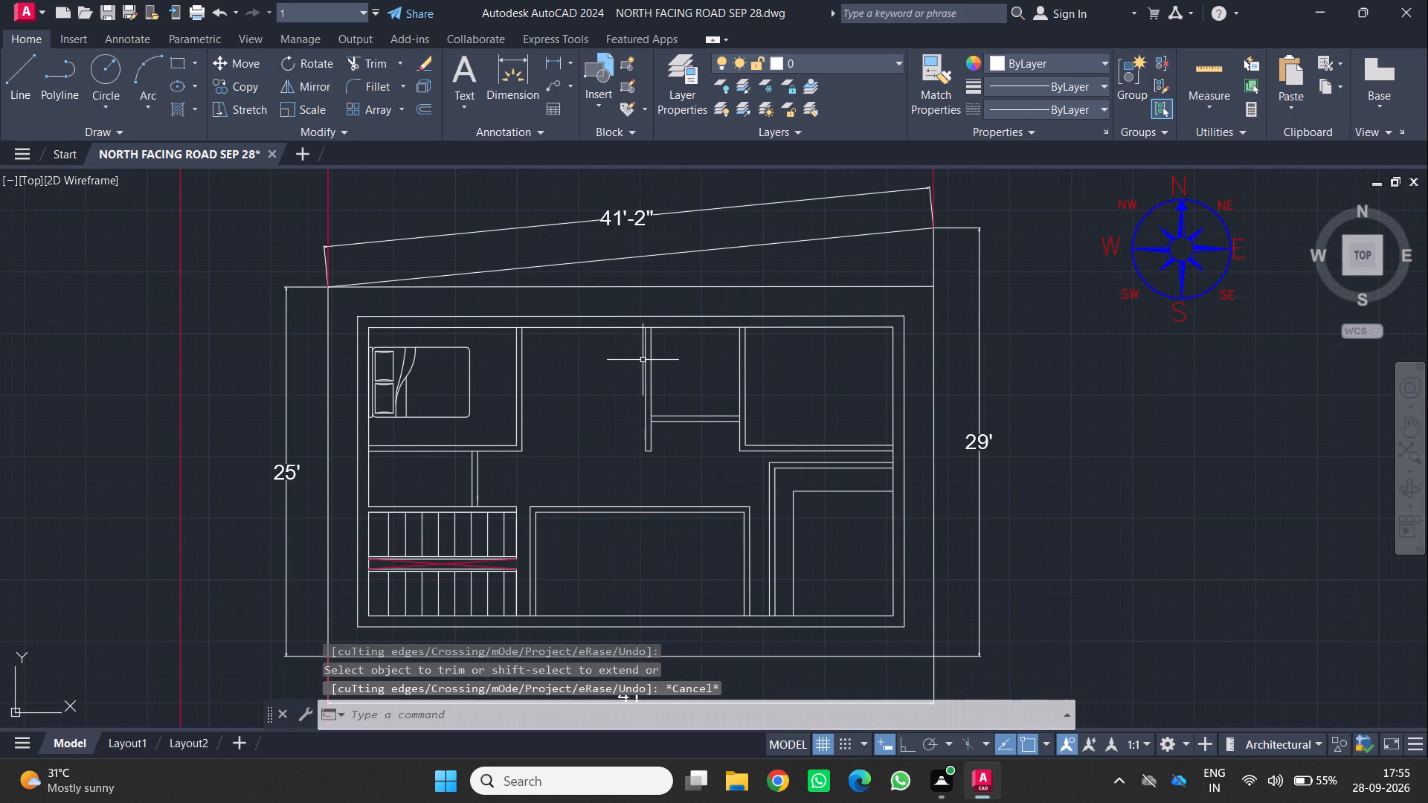
left_click(648, 382)
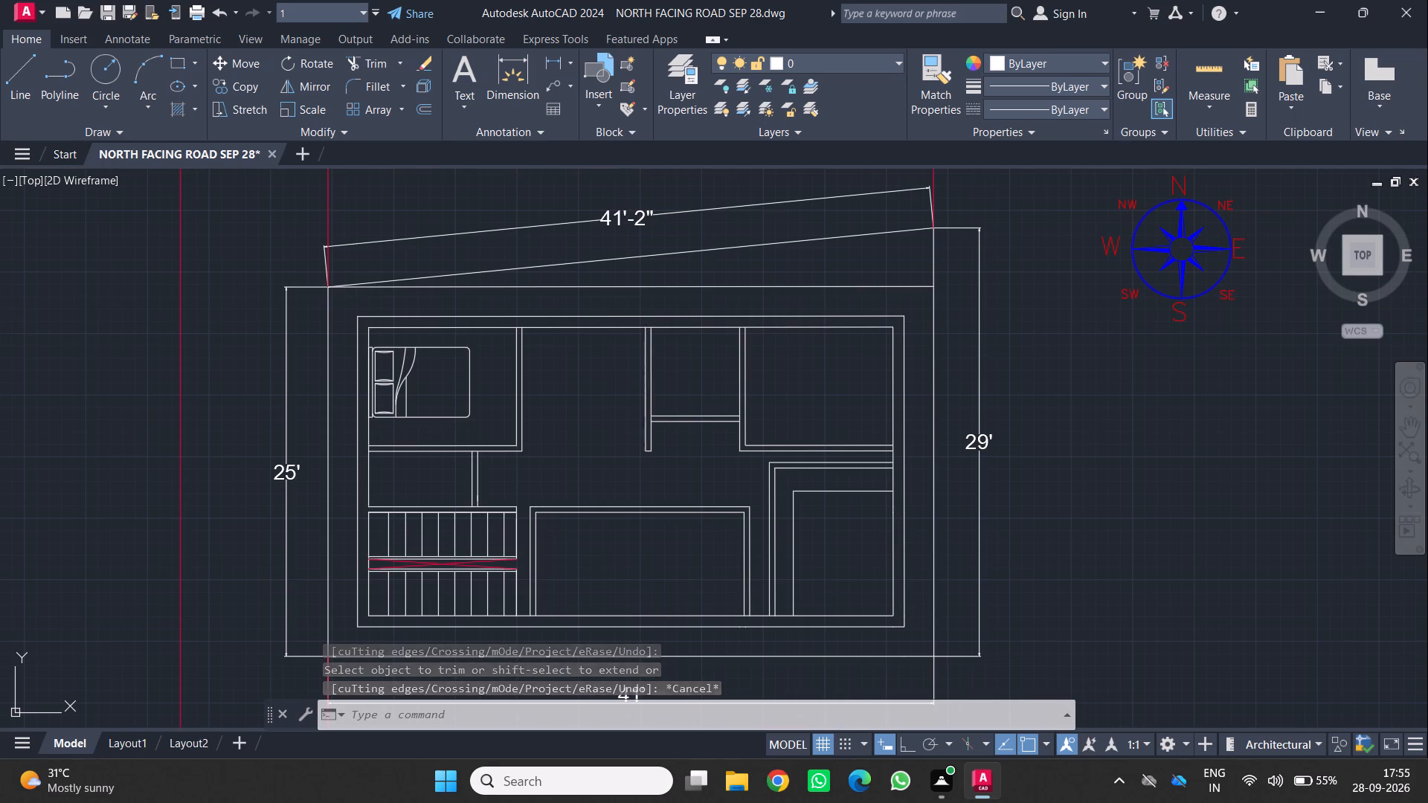
key("o")
key("Return")
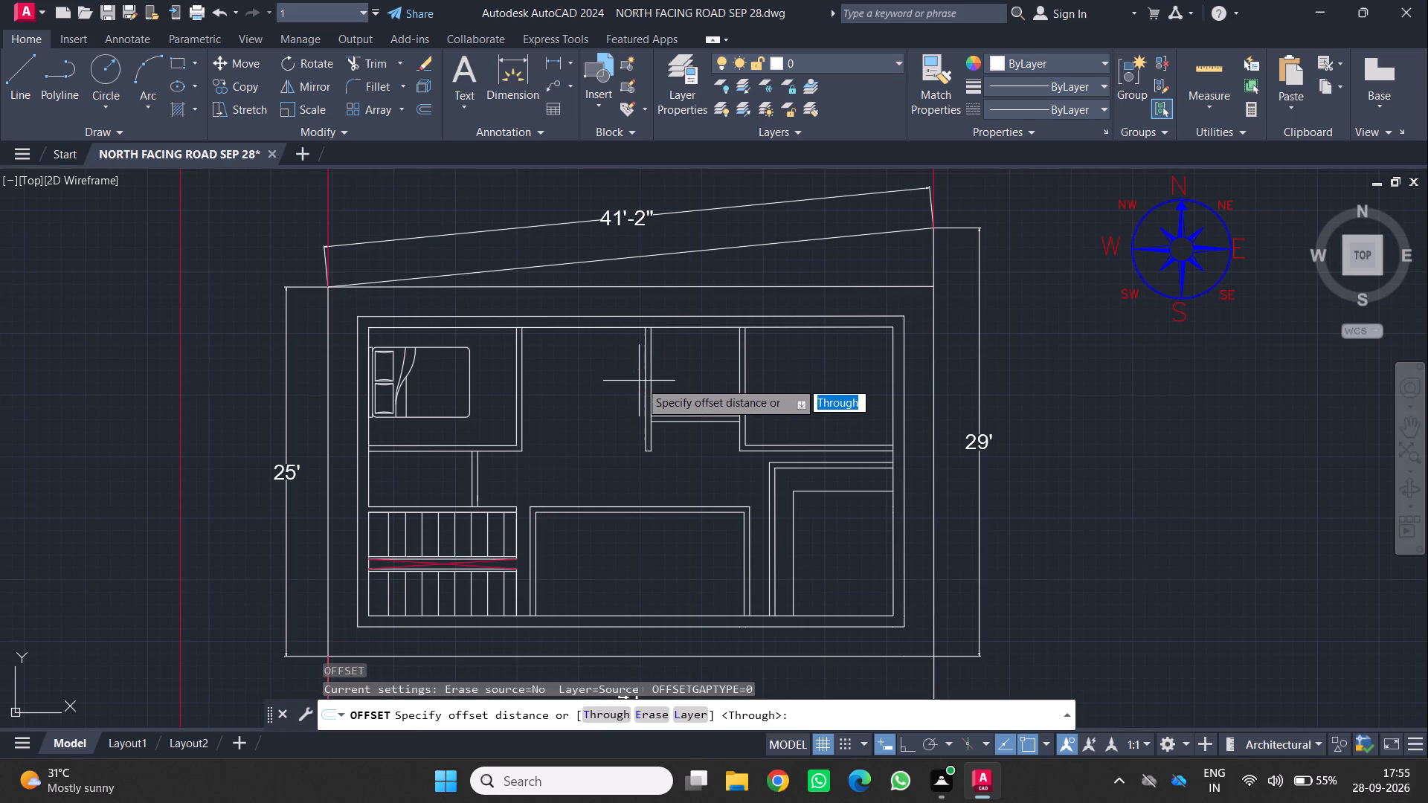
left_click(645, 388)
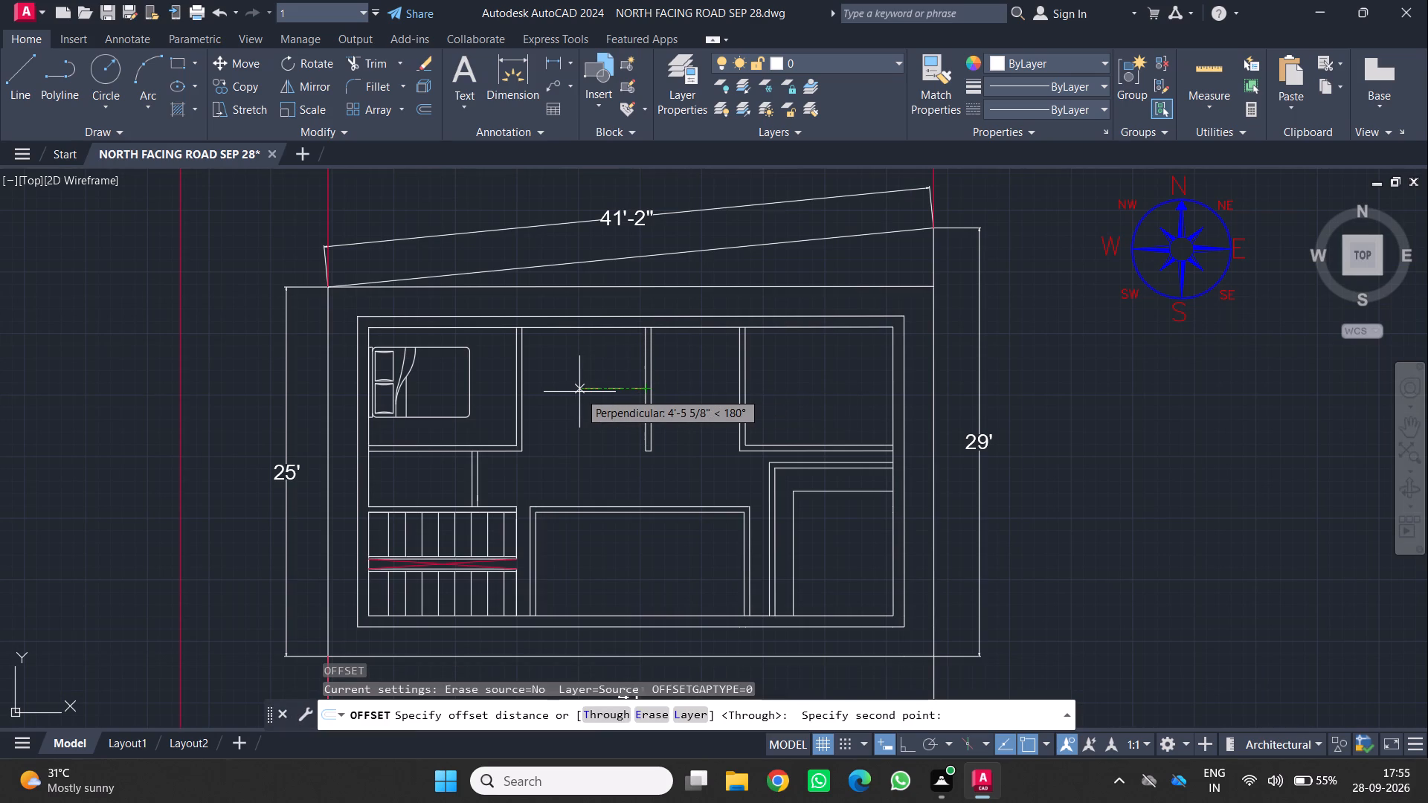
type("3'")
key("Return")
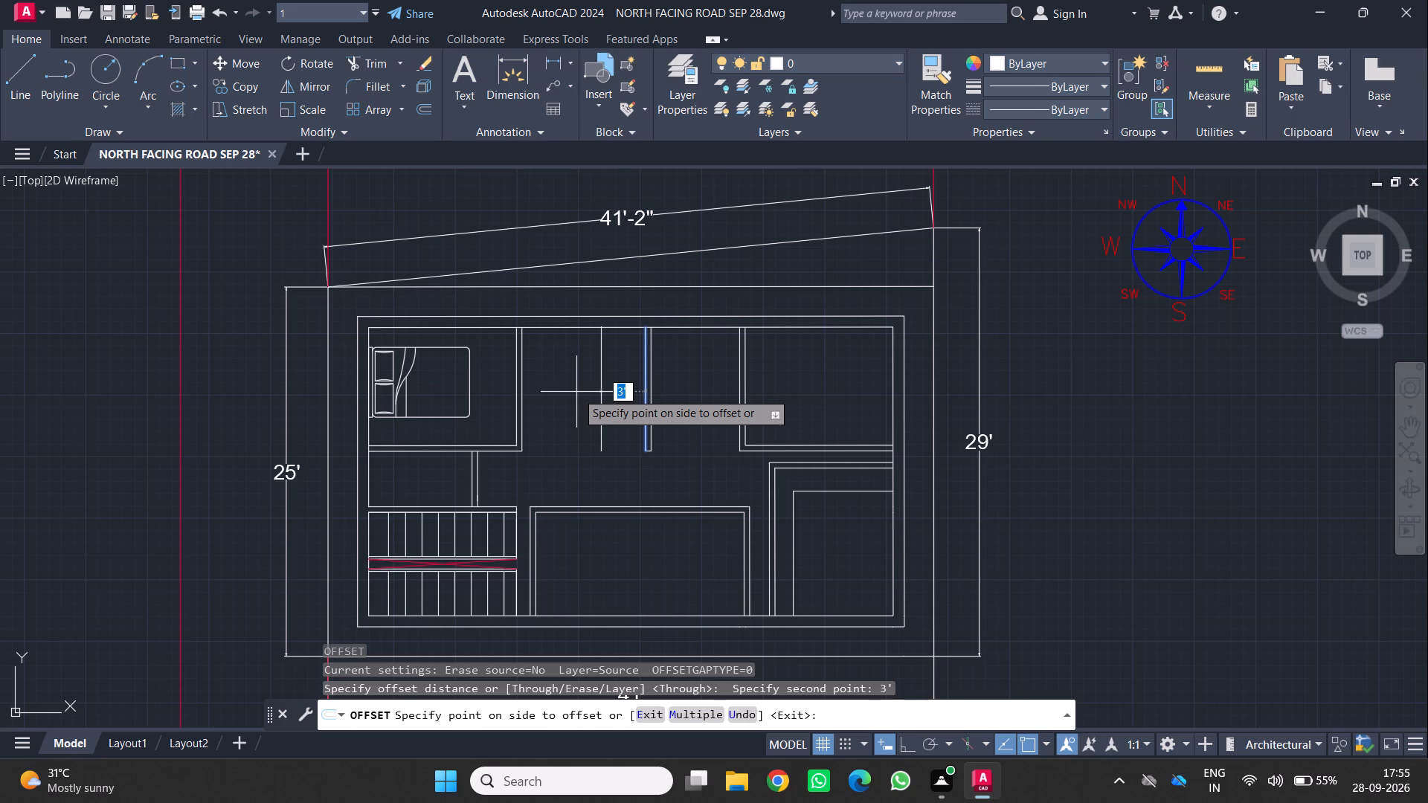
key("4")
key("apostrophe")
key("Return")
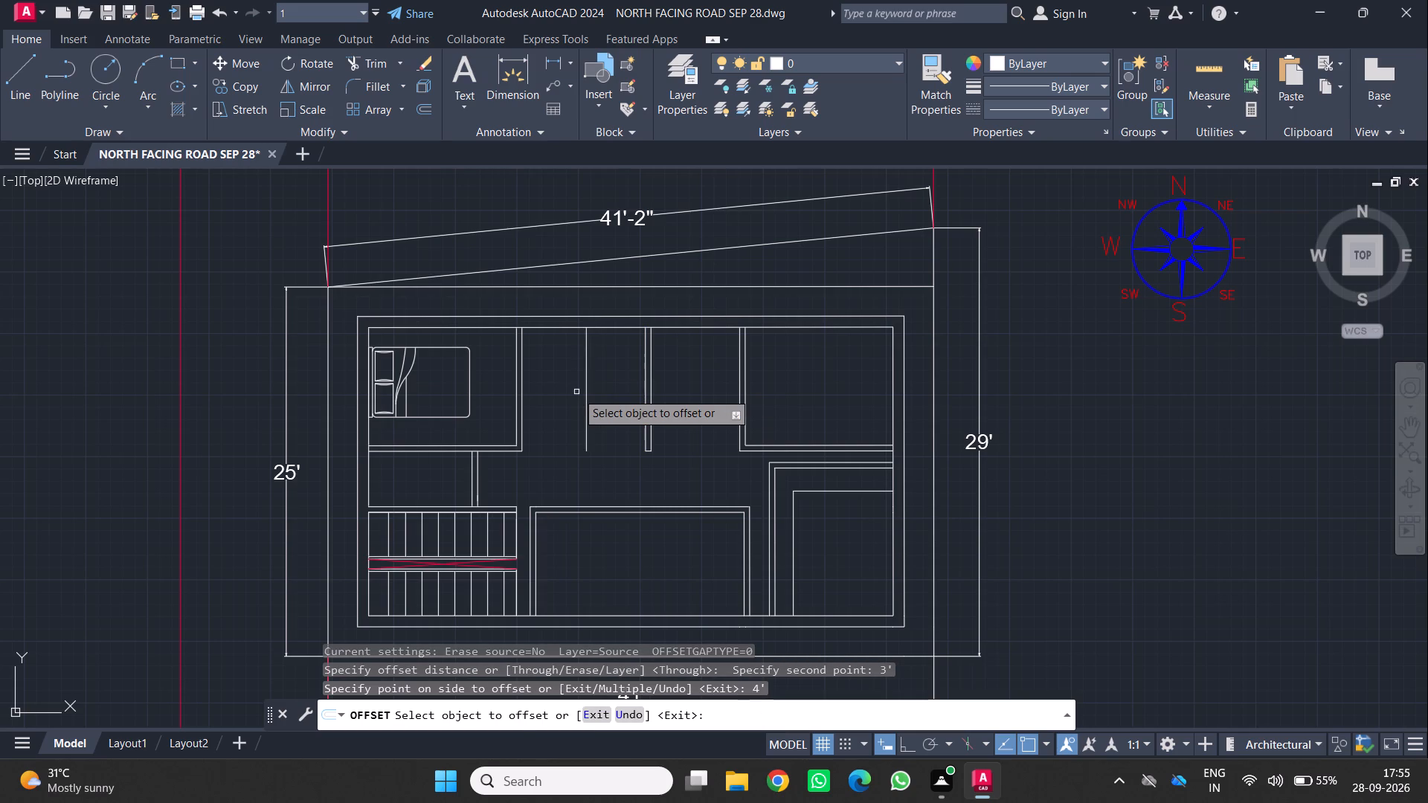
left_click(576, 392)
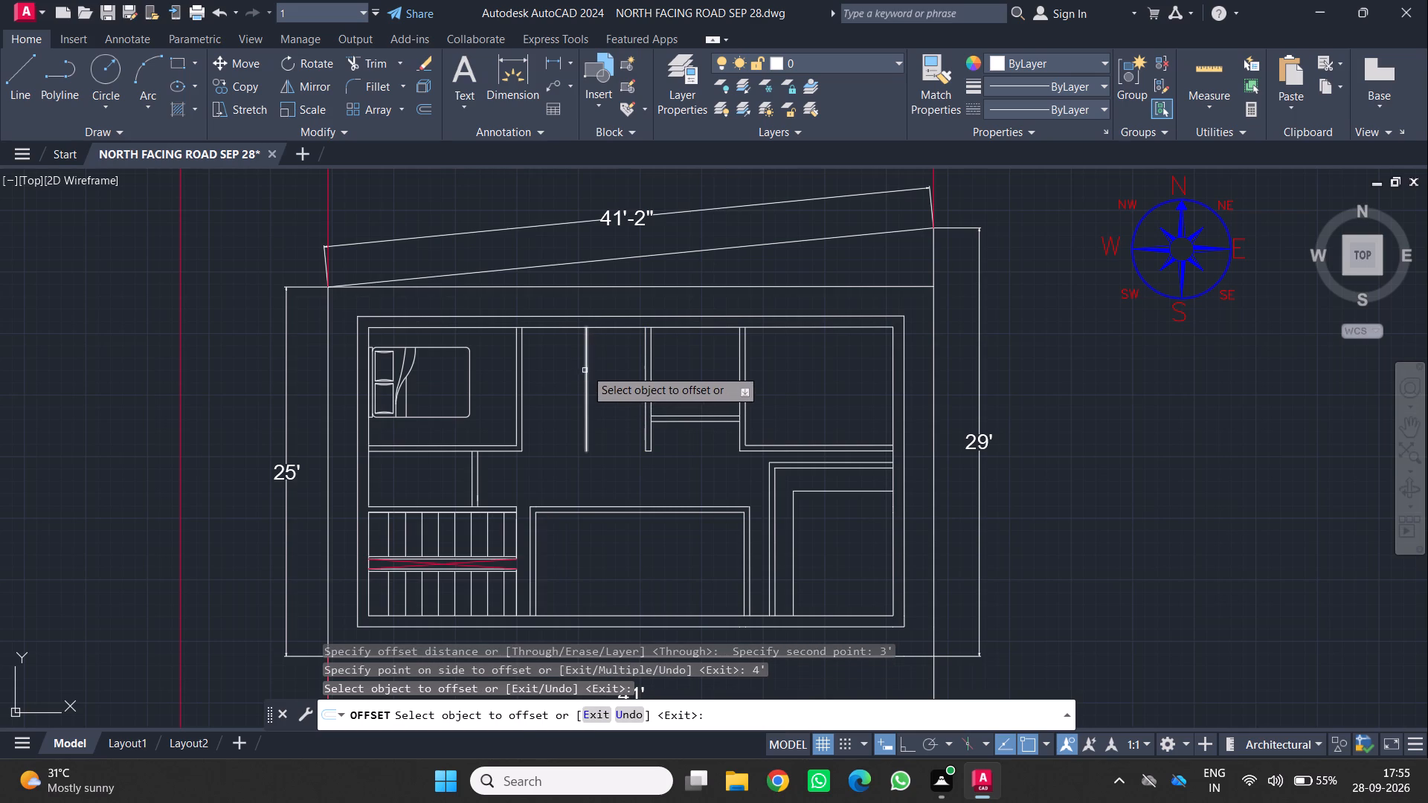
Offset the new vertical line 4.5" to the west to give the new partition its wall thickness.
left_click(586, 369)
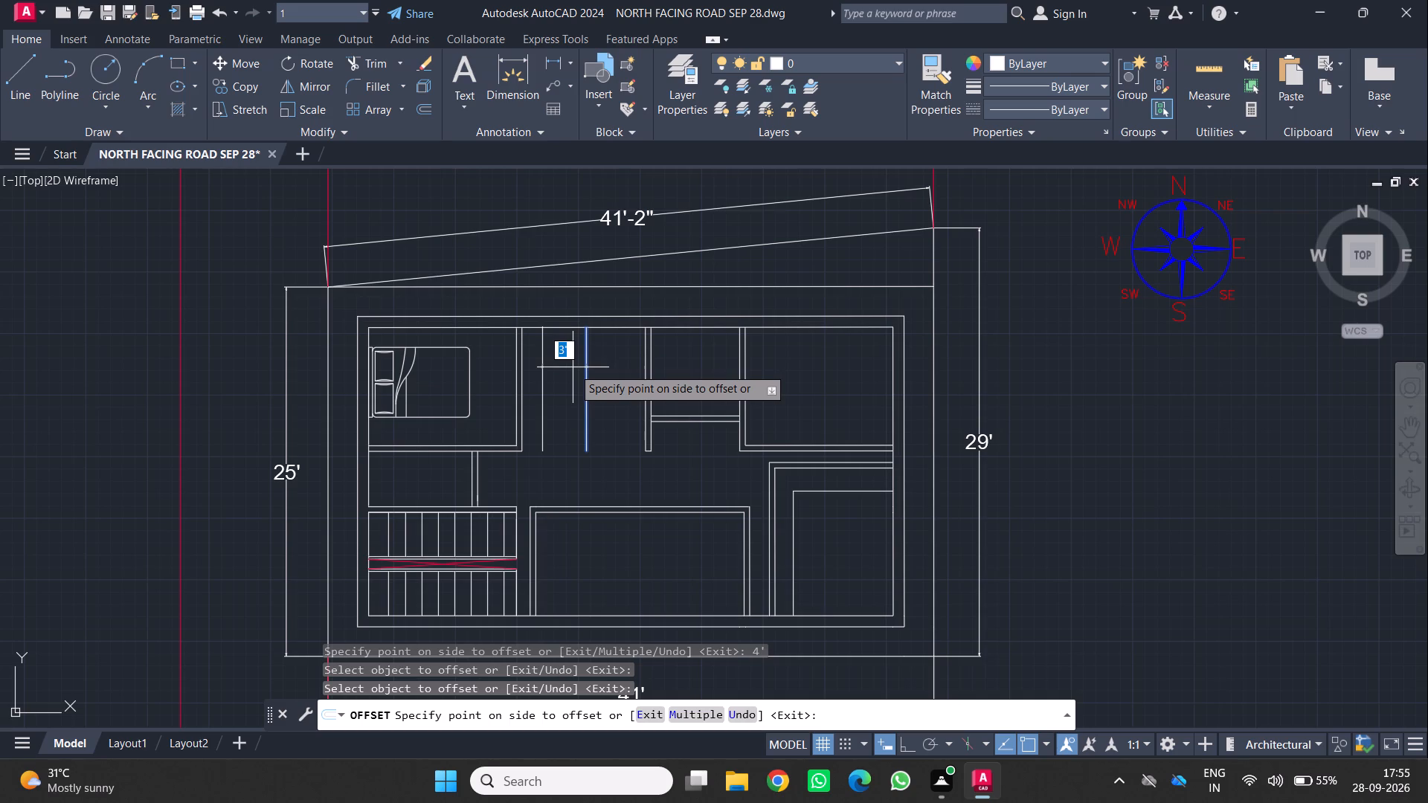
type("4.5")
key("Return")
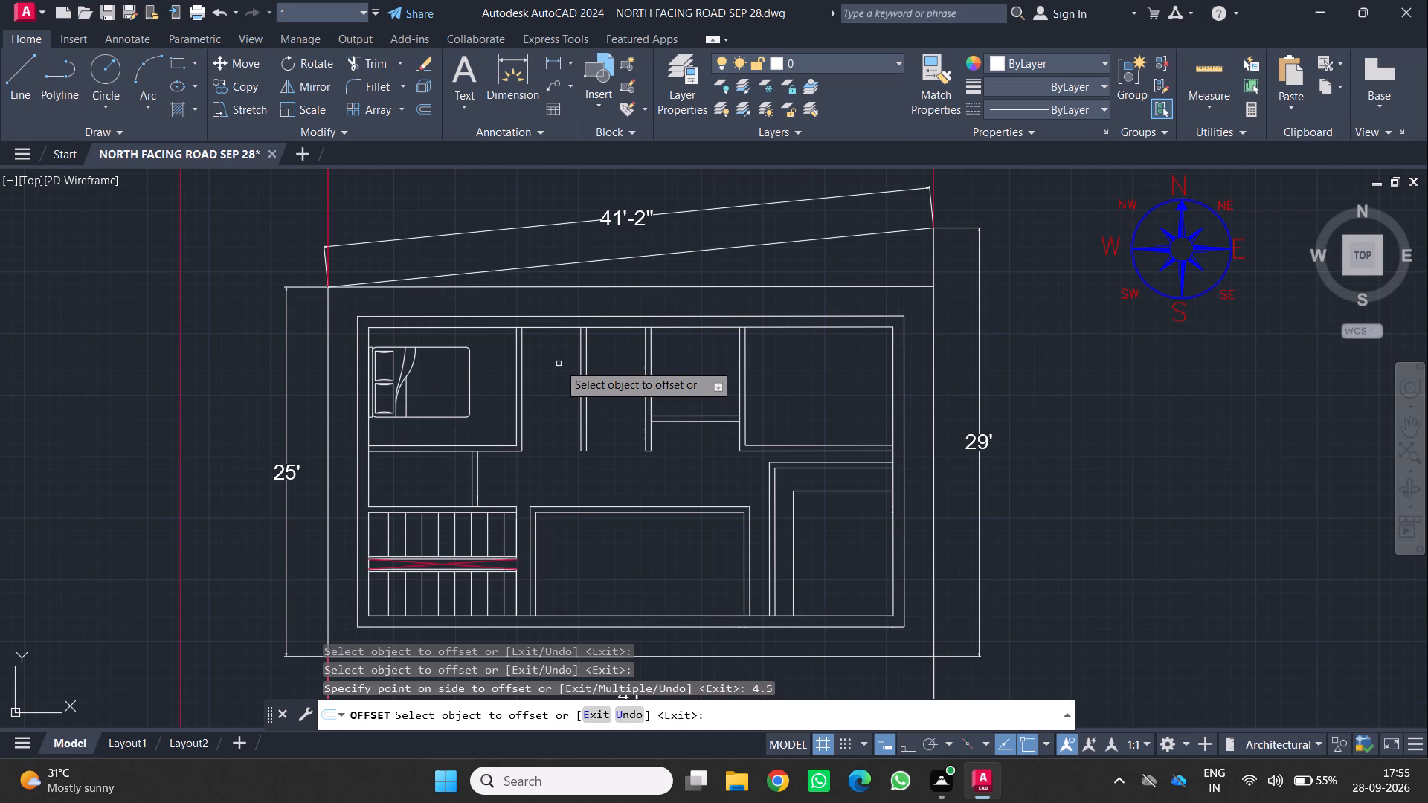
Draw a horizontal line about 4'-4 1/2" long from the new partition's east line to the central partition's east line.
scroll(590, 355, "down", 1)
middle_click_drag(590, 359, 585, 352)
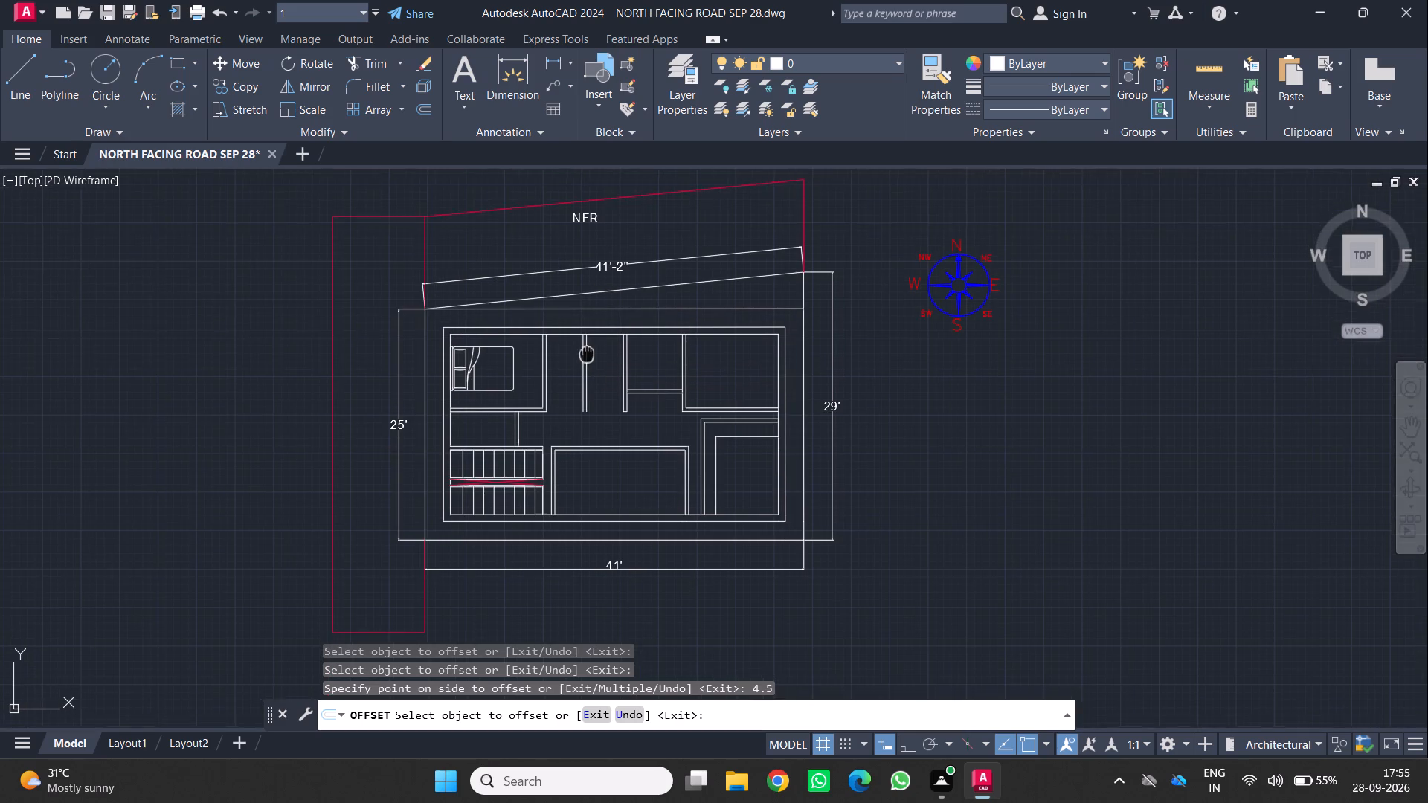
middle_click_drag(585, 352, 606, 353)
scroll(622, 396, "up", 1)
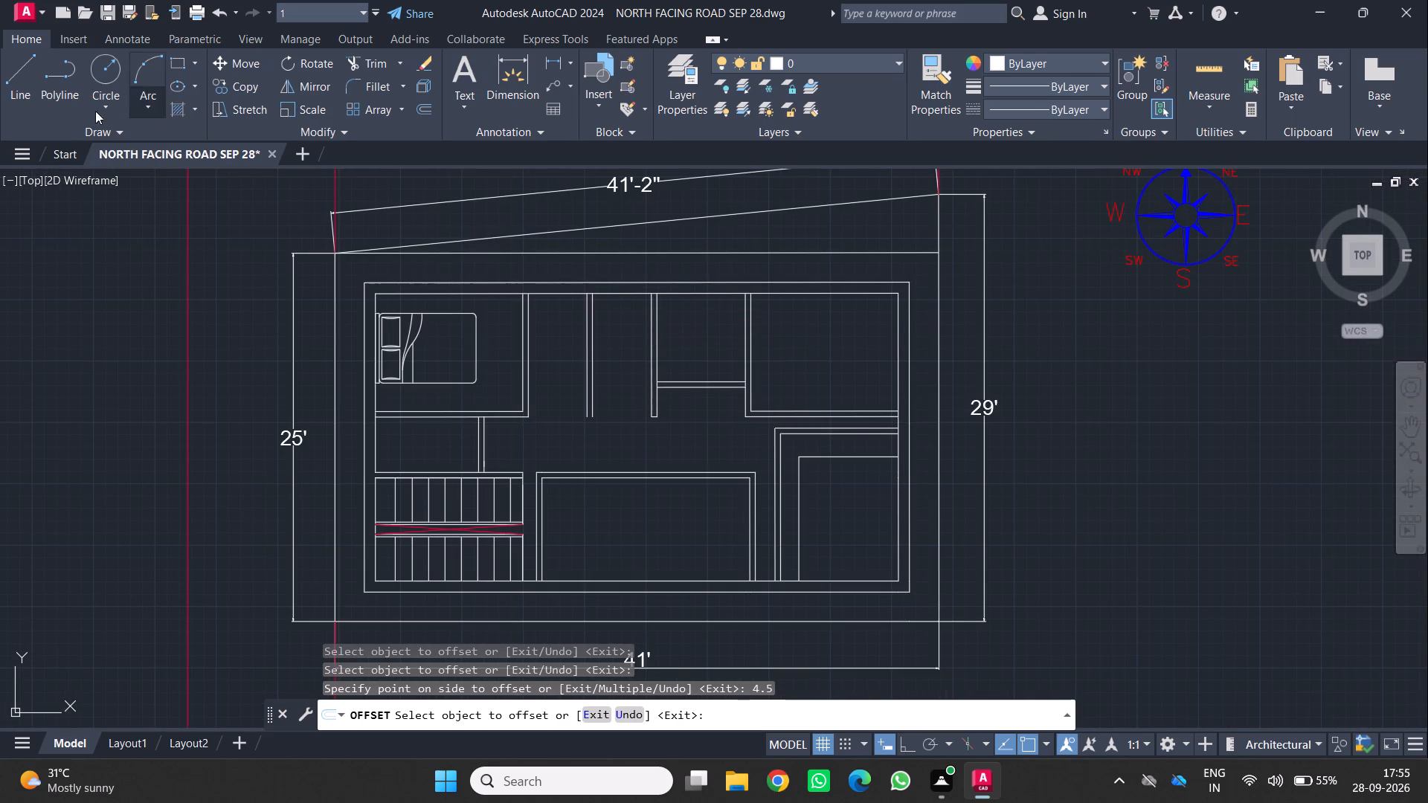
left_click(24, 58)
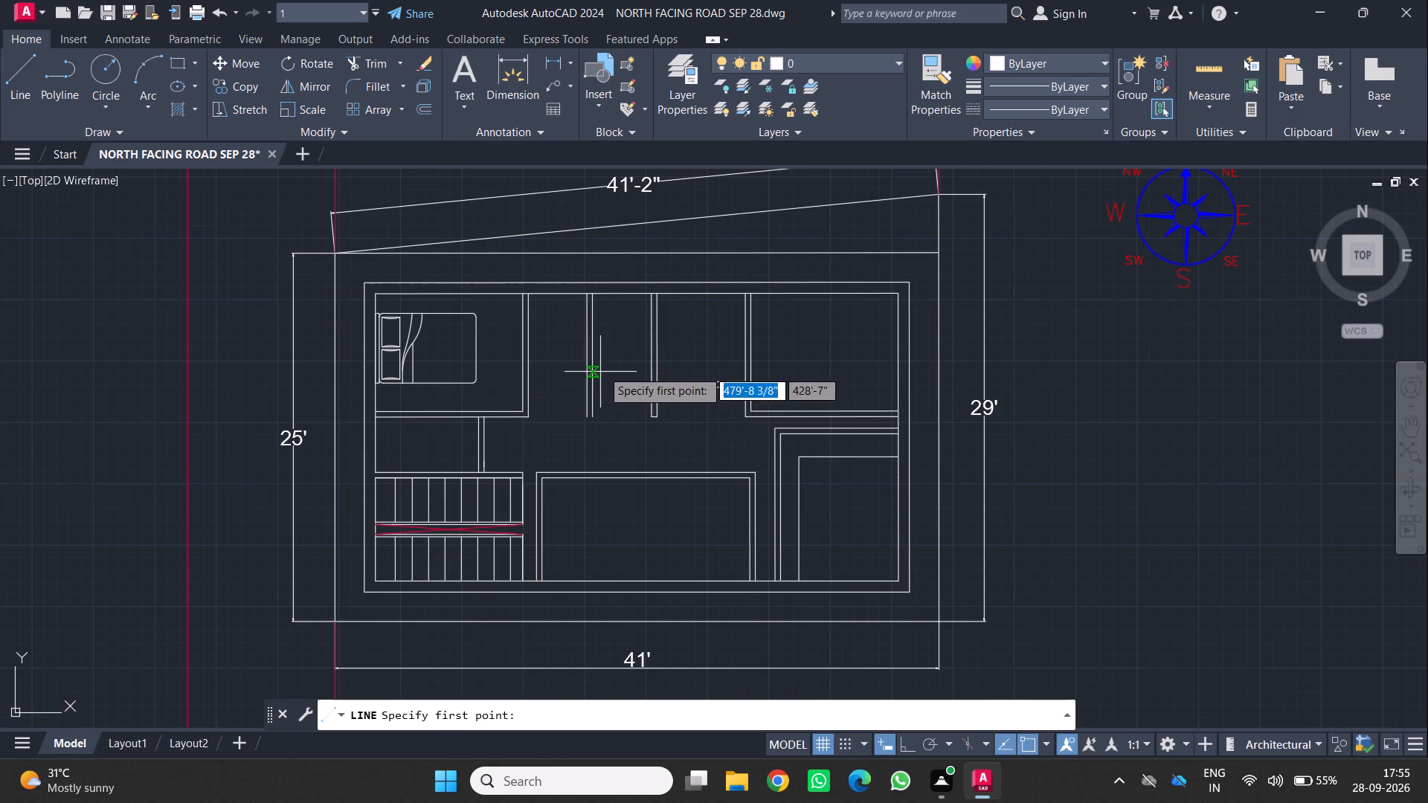
left_click(593, 352)
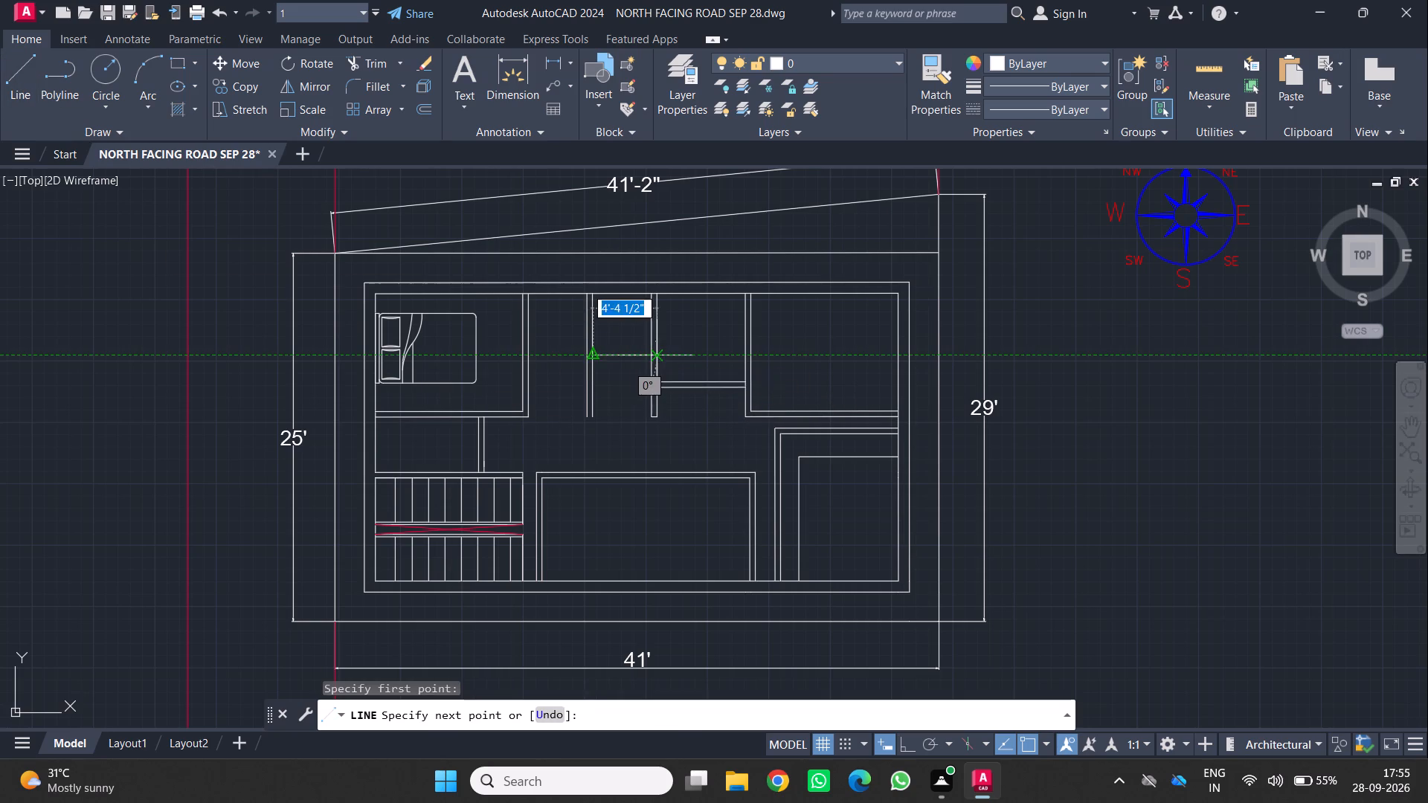
left_click(660, 356)
key("Return")
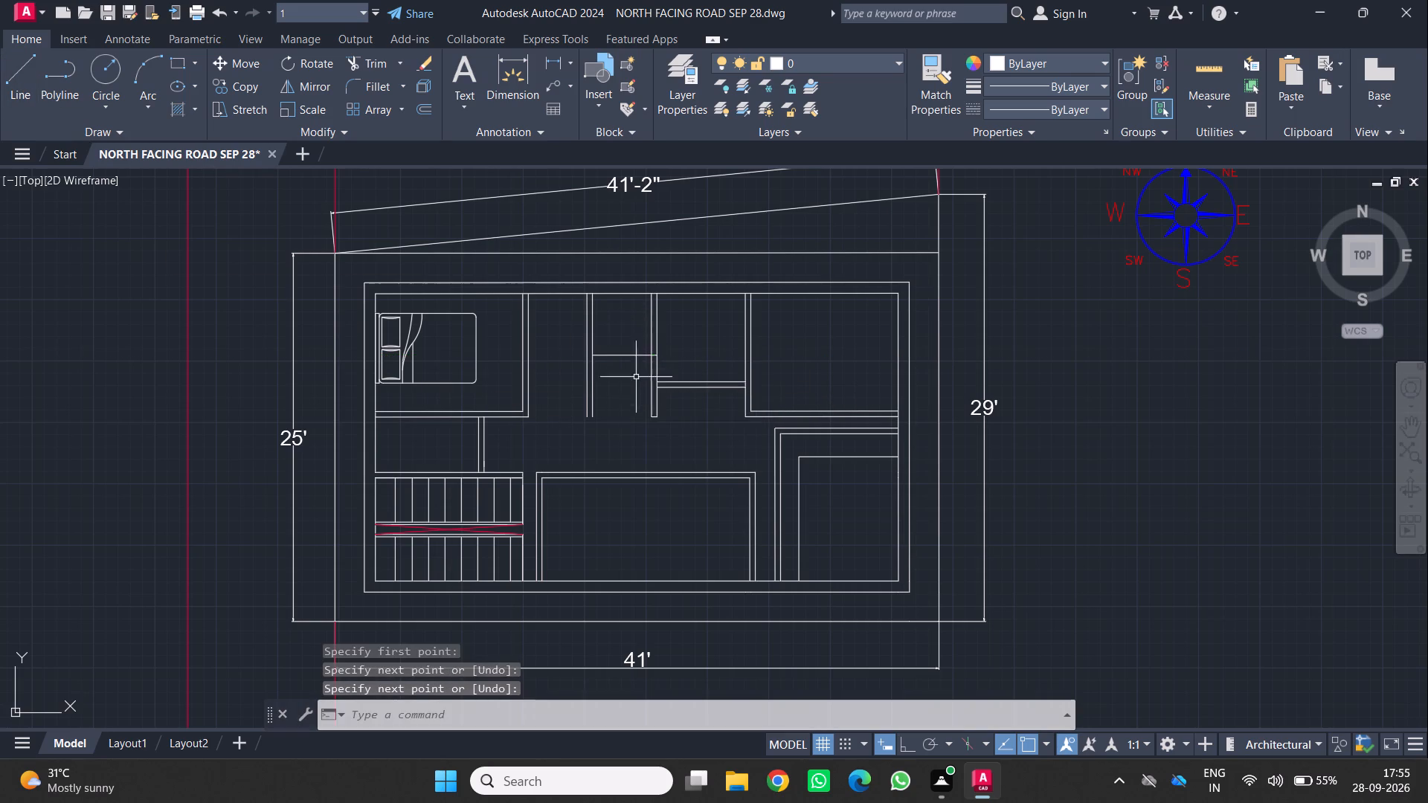
Trim the end of the new horizontal line that lies inside the central partition's thickness.
scroll(645, 363, "up", 2)
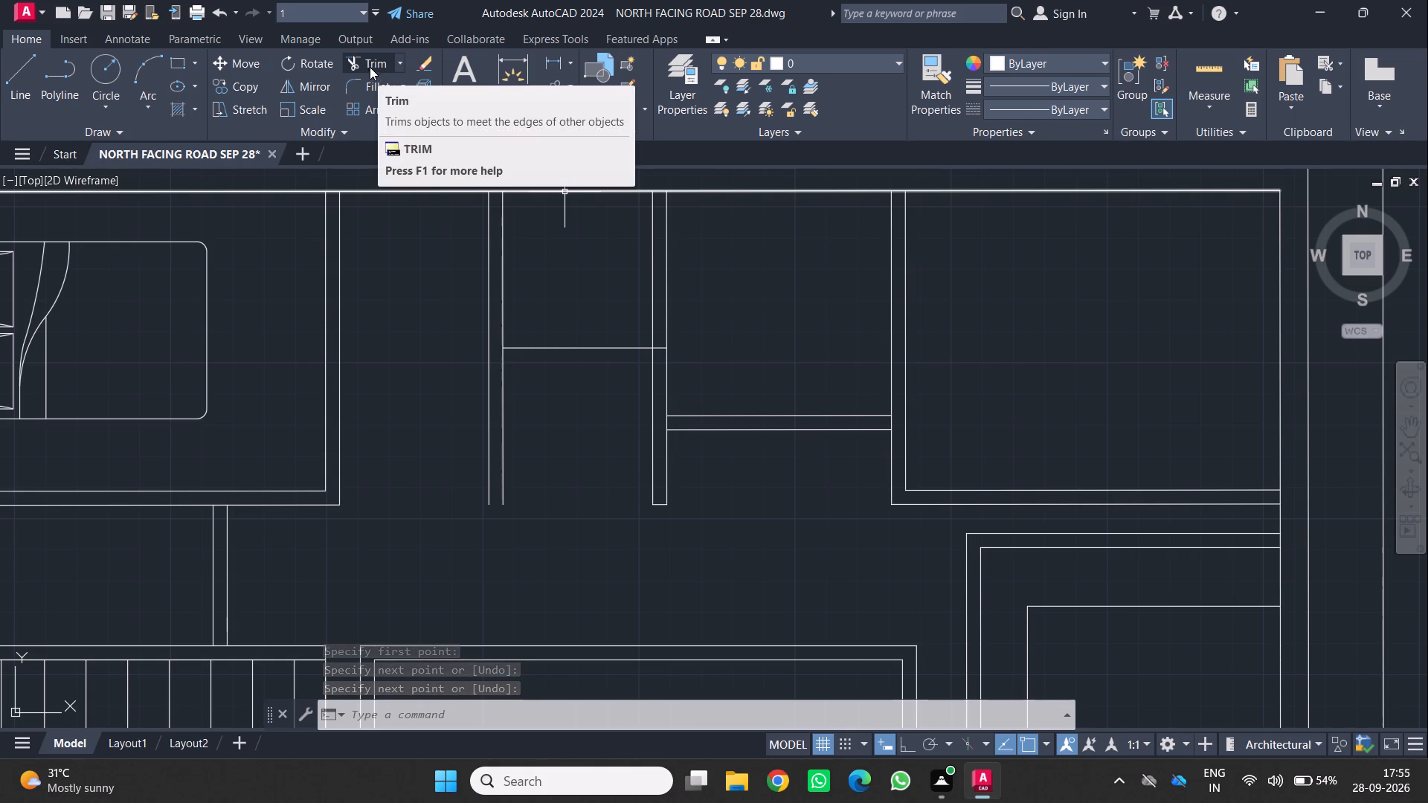
left_click(364, 69)
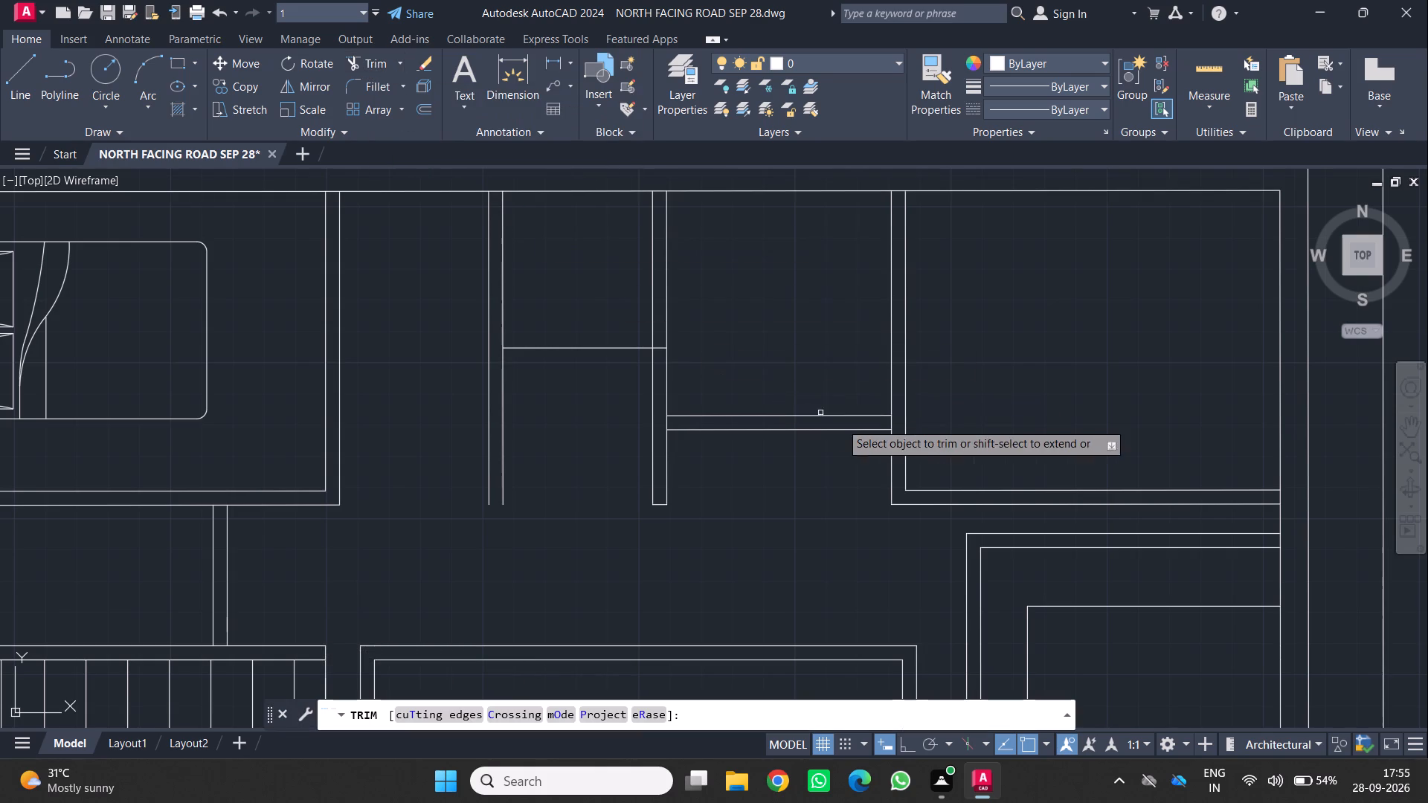
left_click(659, 350)
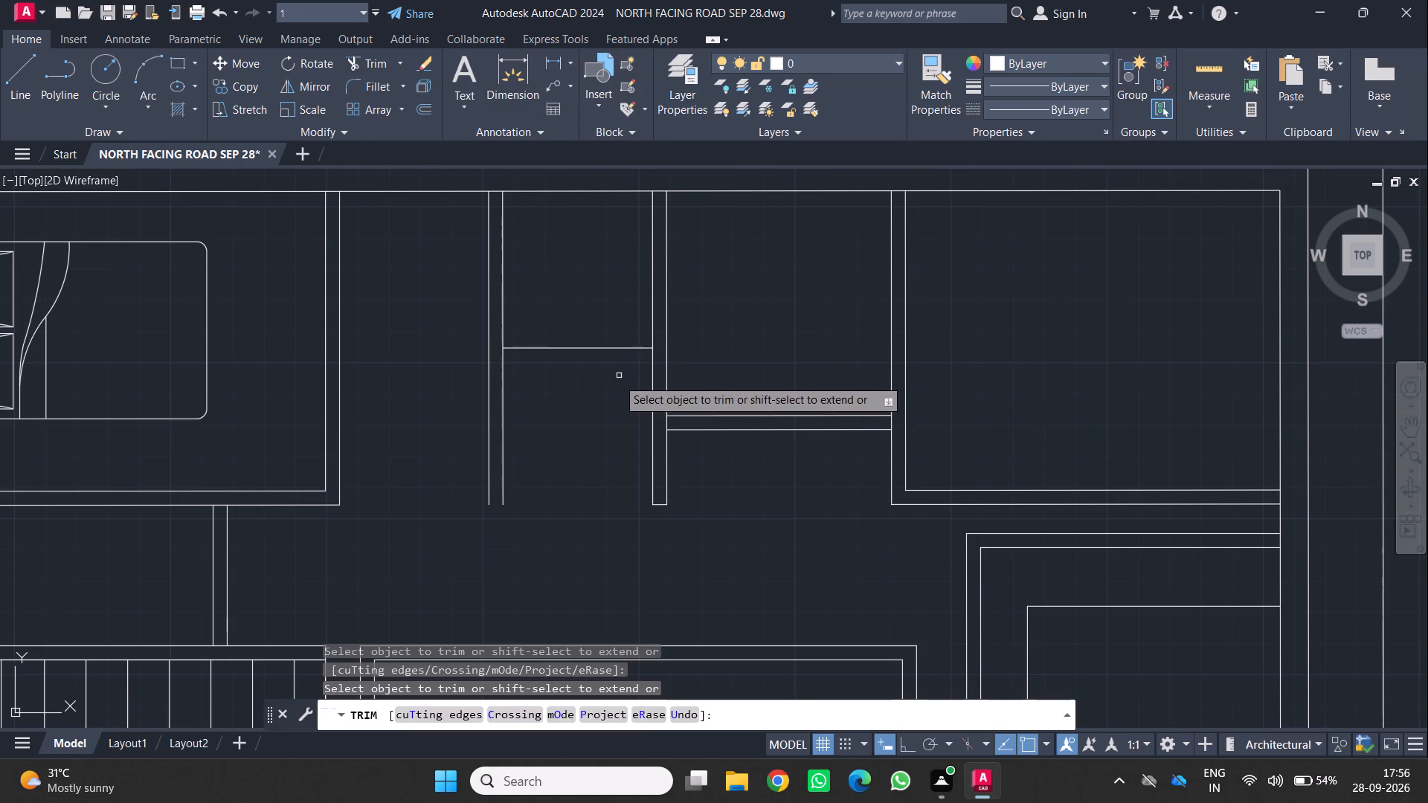
key("Escape")
Offset the horizontal line between the two partitions 4.5" to the south to form the cross wall.
left_click(614, 349)
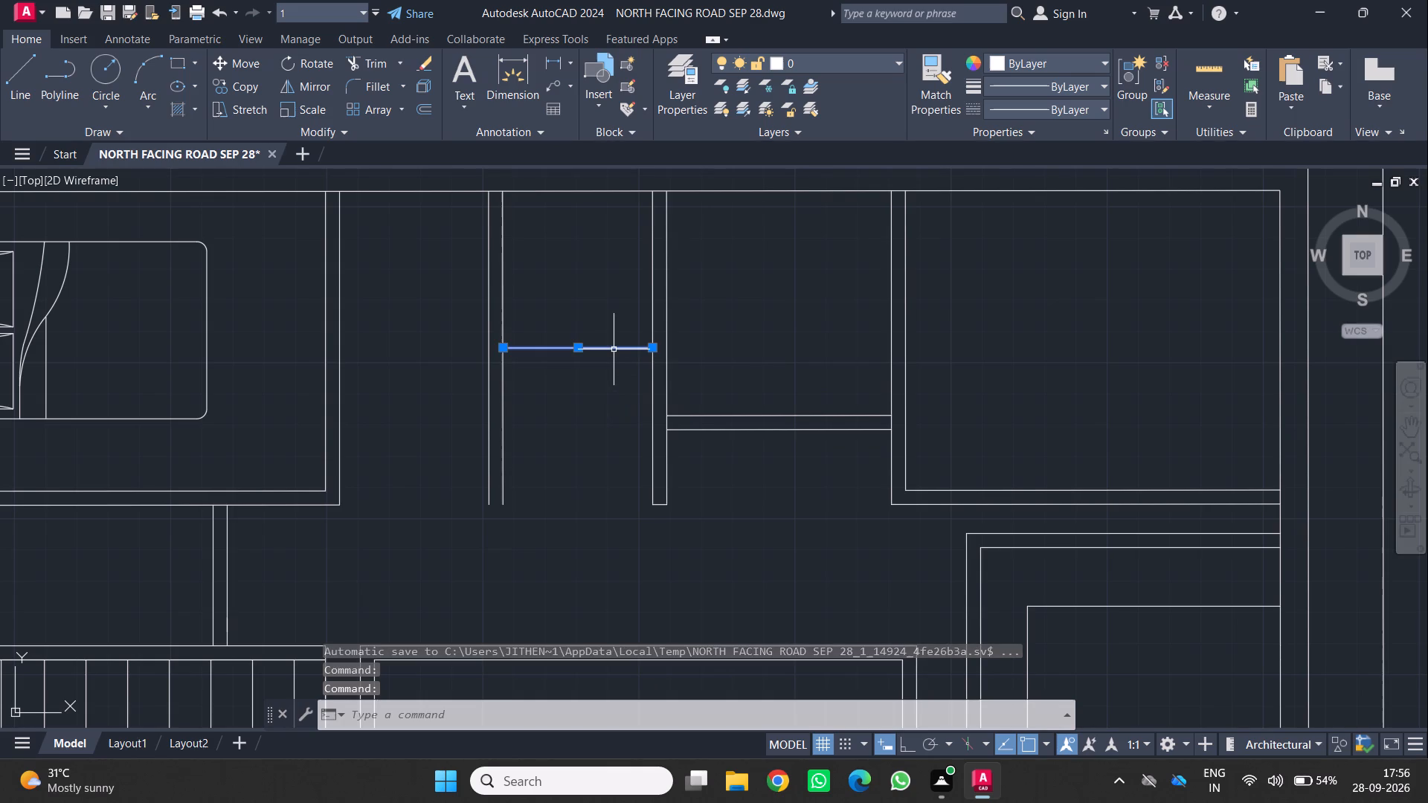
key("o")
key("Return")
left_click(611, 348)
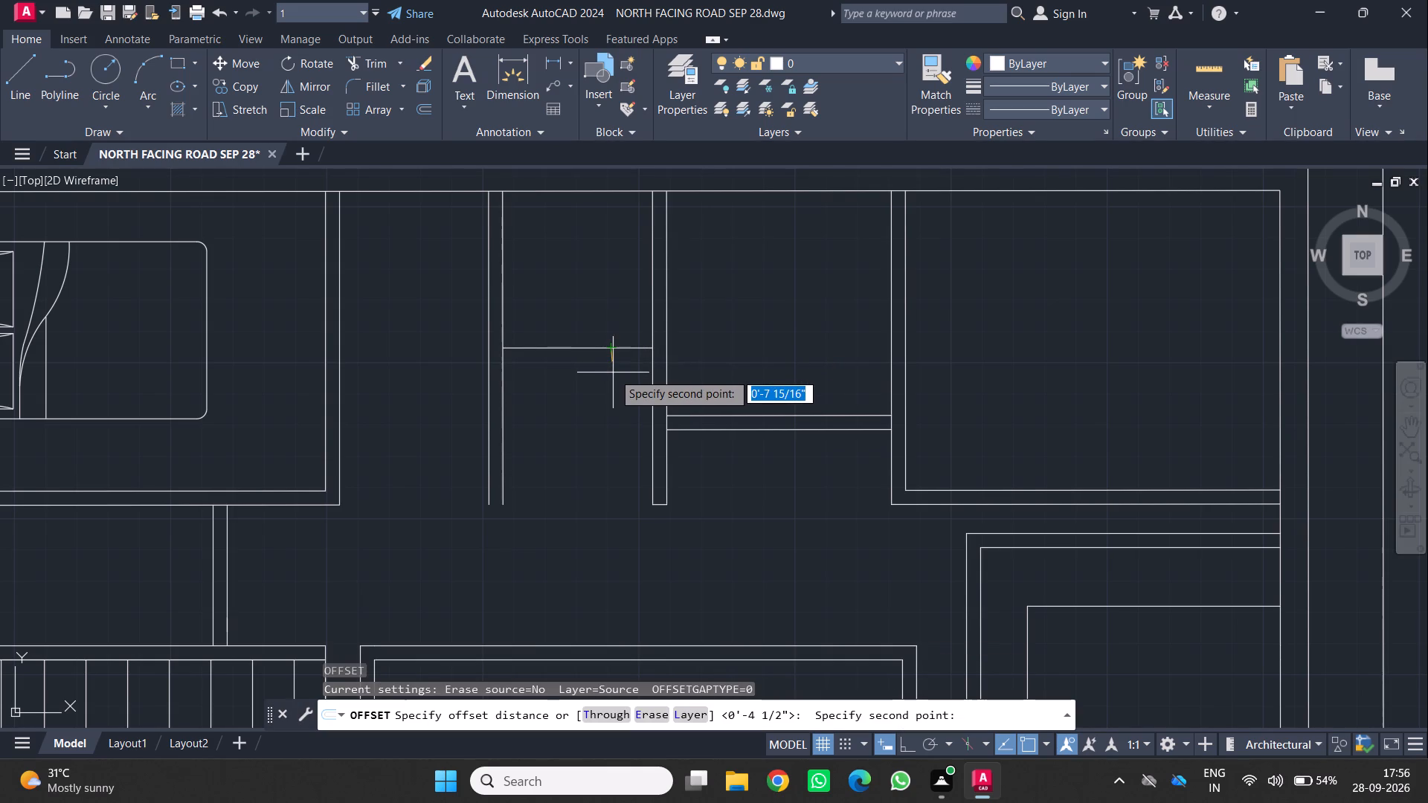
type("4.")
key("5")
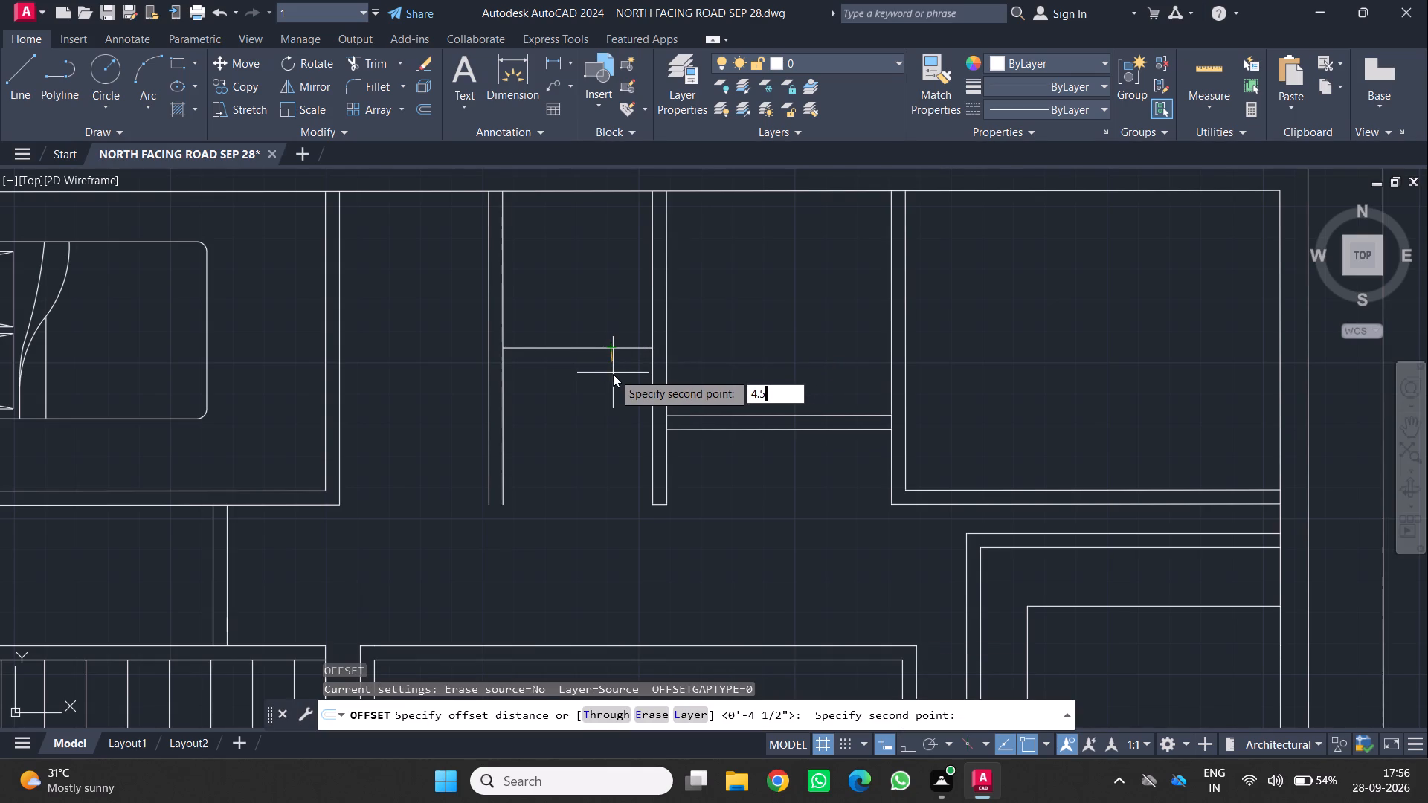
key("Return")
left_click(613, 373)
Draw a short line across the new partition's thickness, extending the cross wall's south line to the partition's west line.
scroll(516, 442, "down", 1)
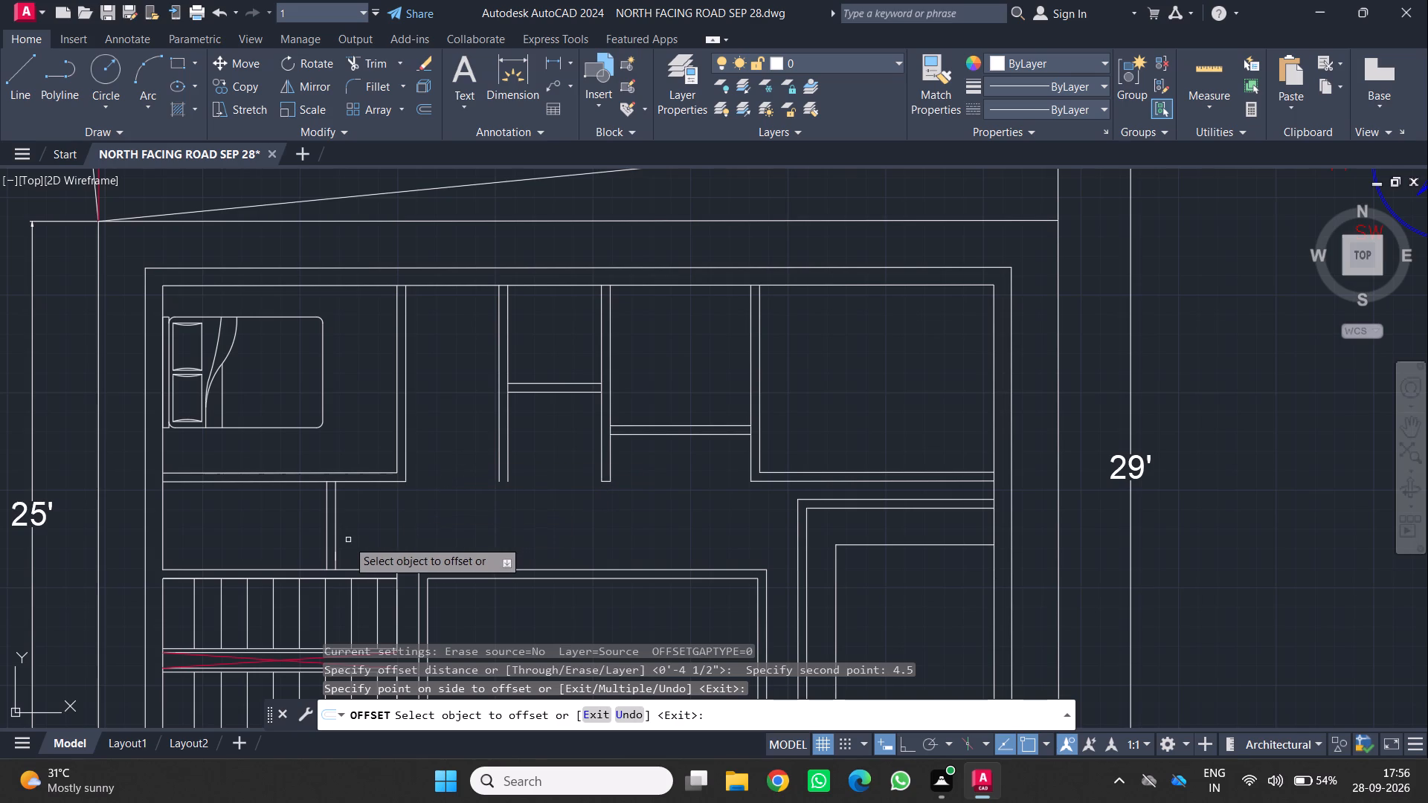
left_click(25, 55)
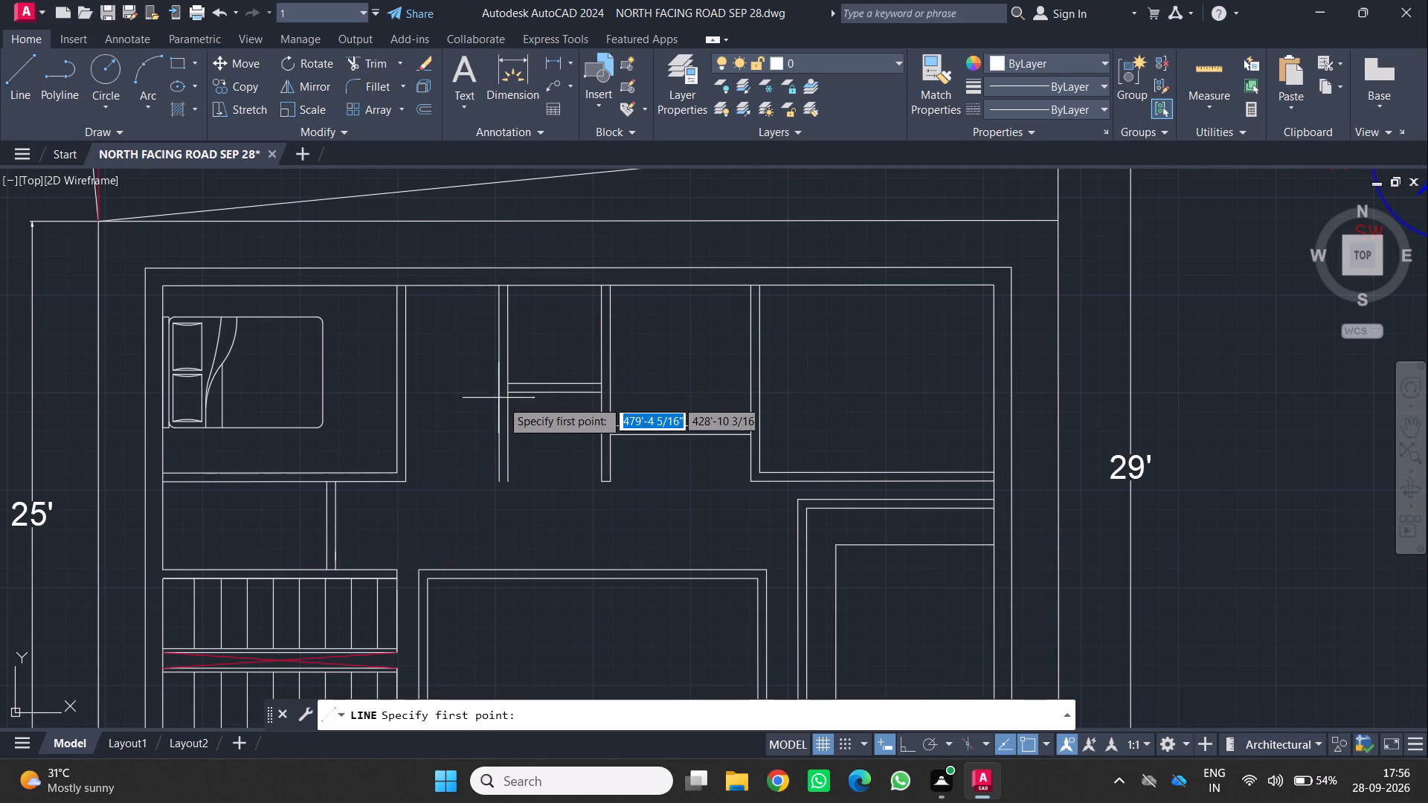
left_click(510, 393)
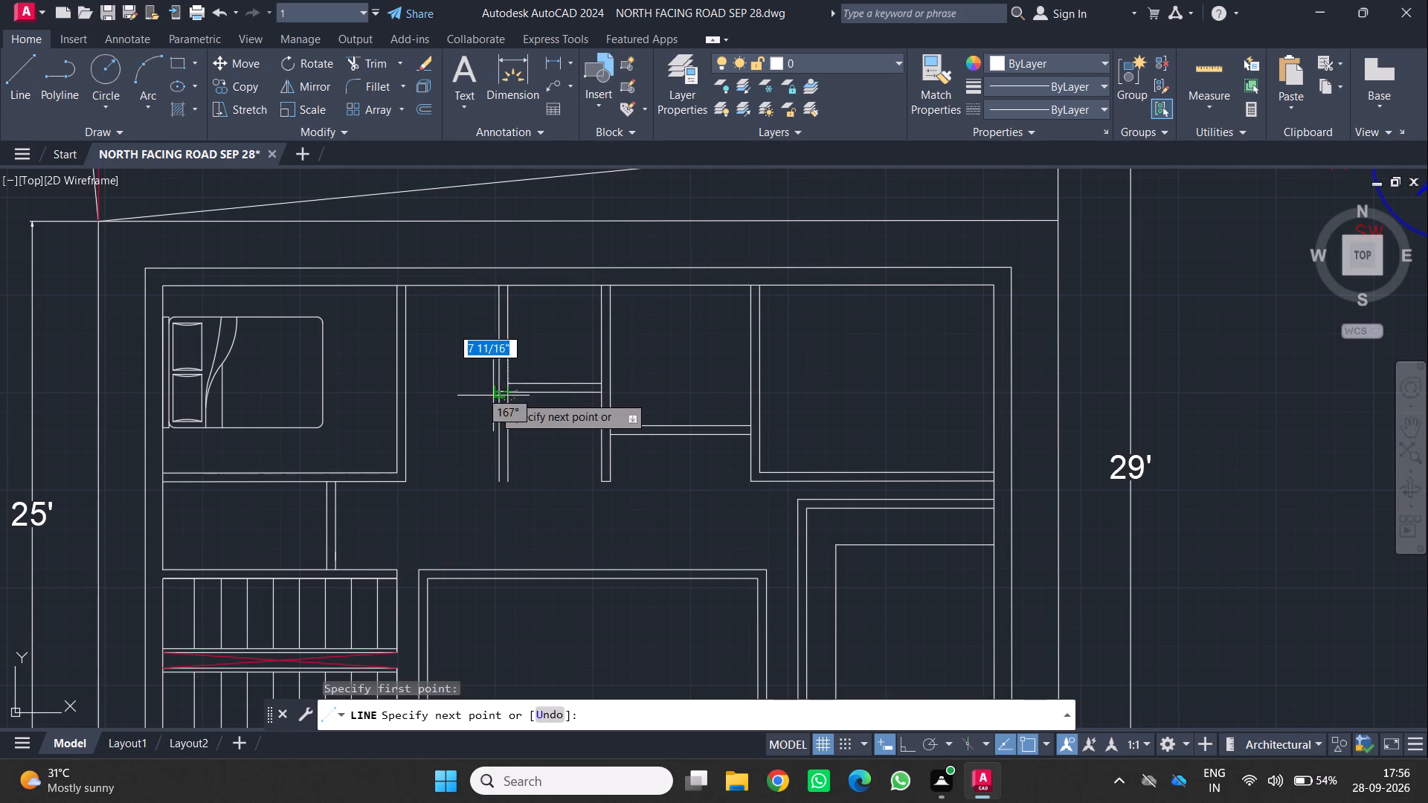
scroll(497, 387, "up", 1)
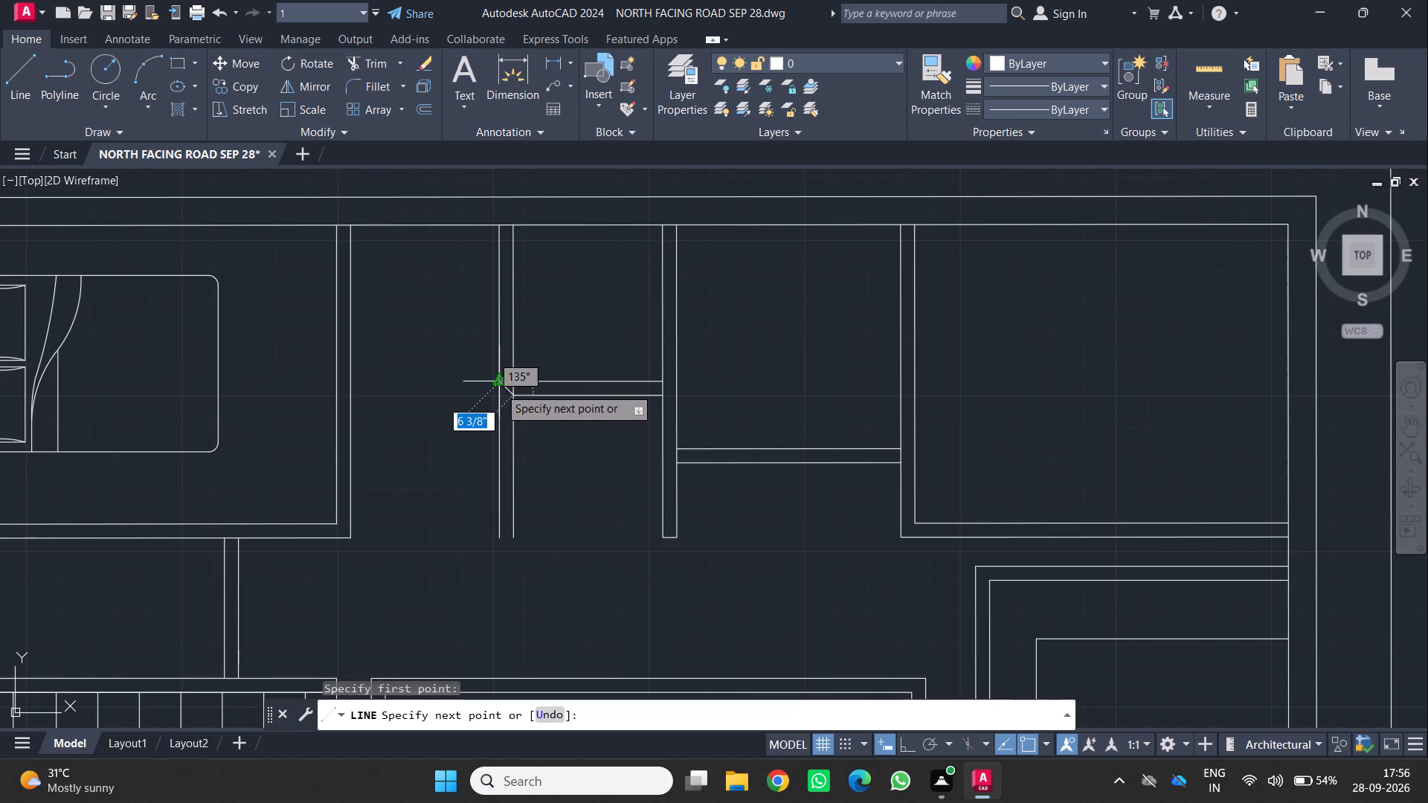
left_click(502, 396)
key("Return")
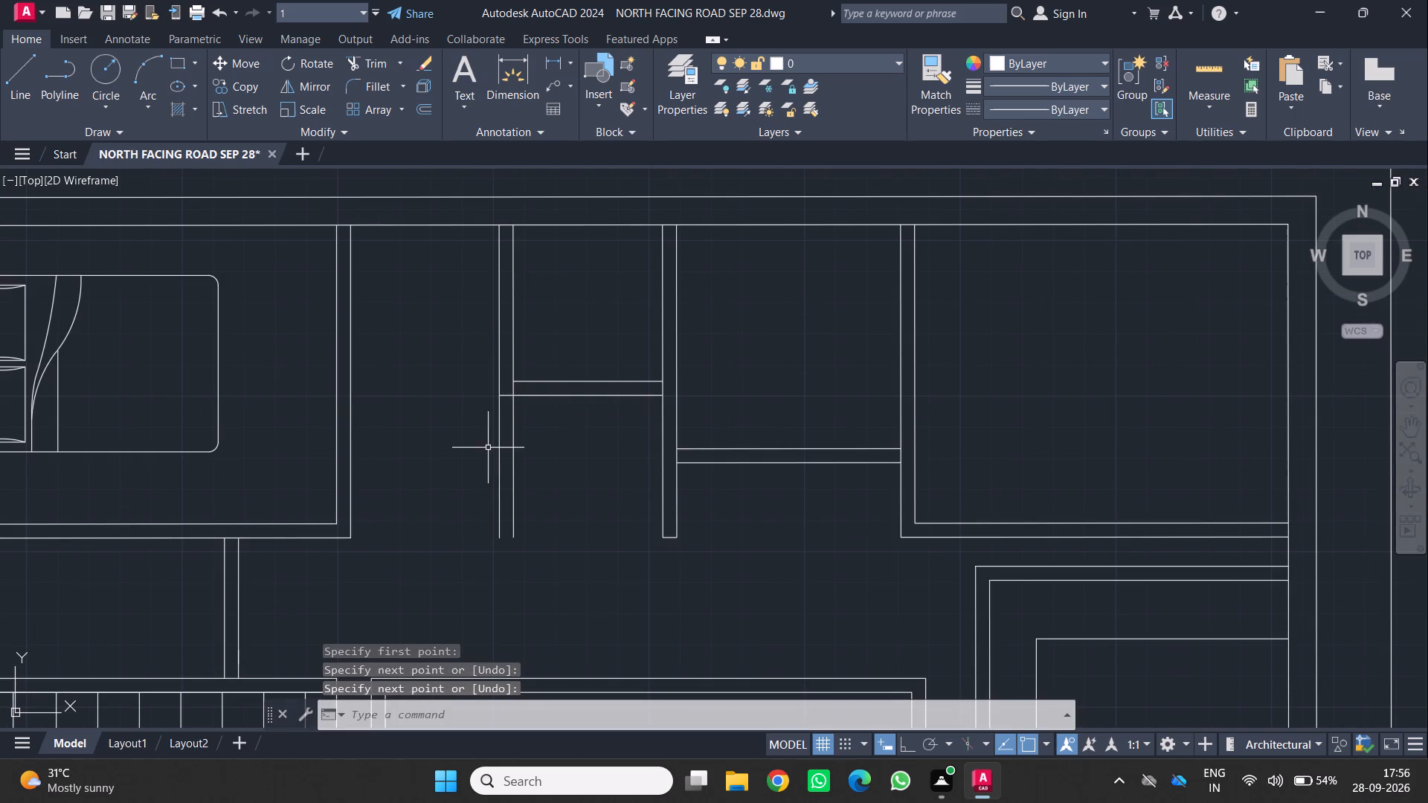
Trim the new partition's two lines south of the cross wall and the leftover piece inside the wall corner.
left_click(354, 58)
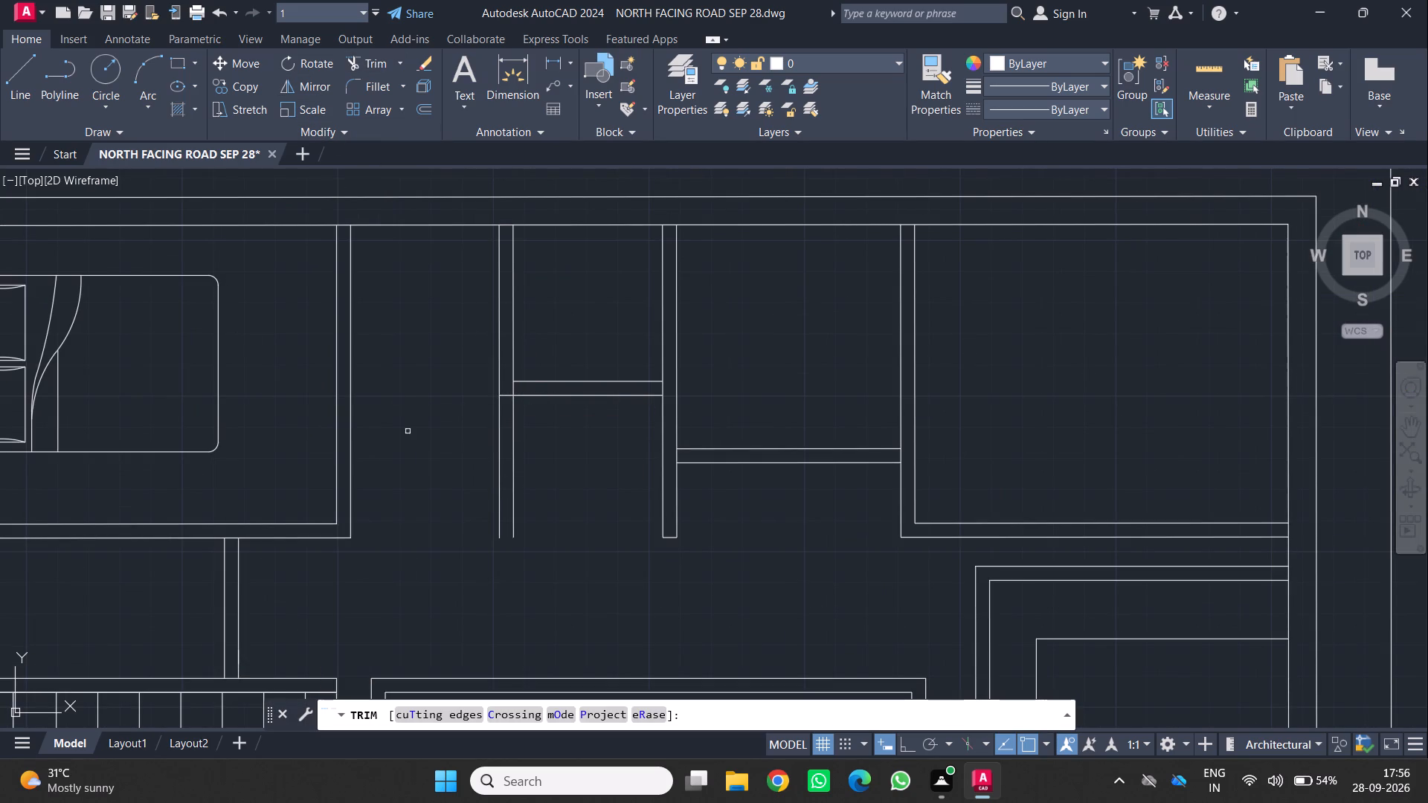
left_click(460, 450)
left_click(541, 474)
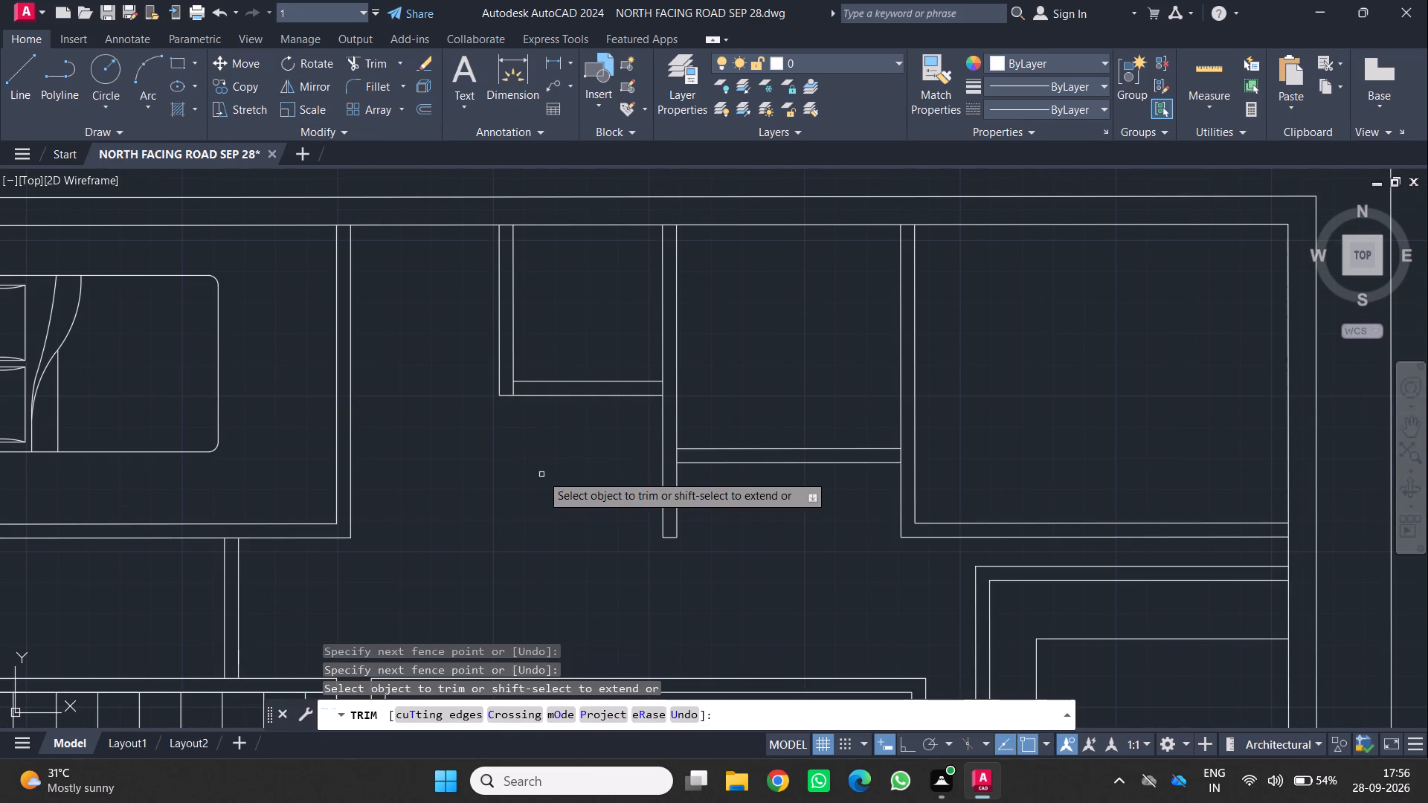
scroll(541, 474, "down", 1)
middle_click_drag(504, 458, 504, 486)
scroll(512, 453, "up", 2)
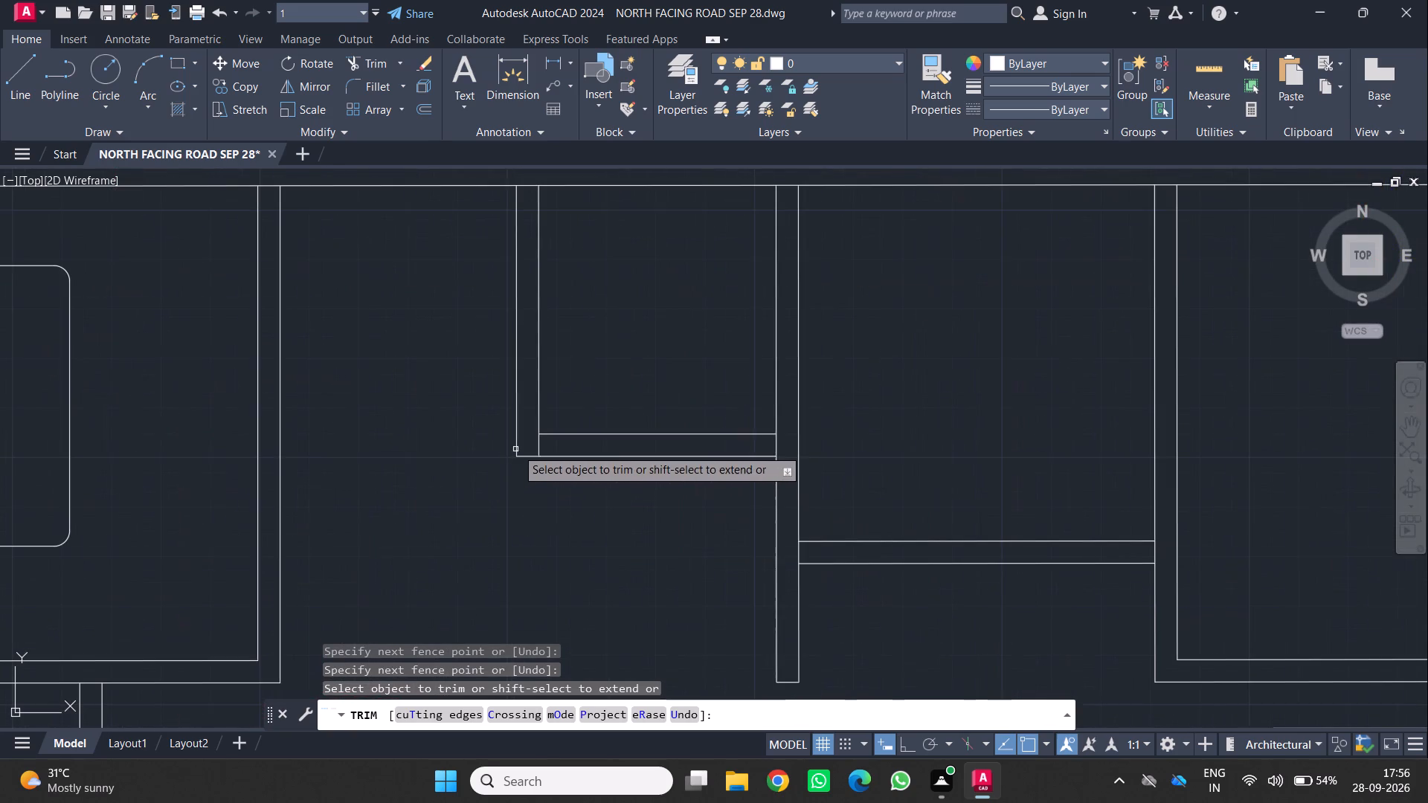
left_click(540, 444)
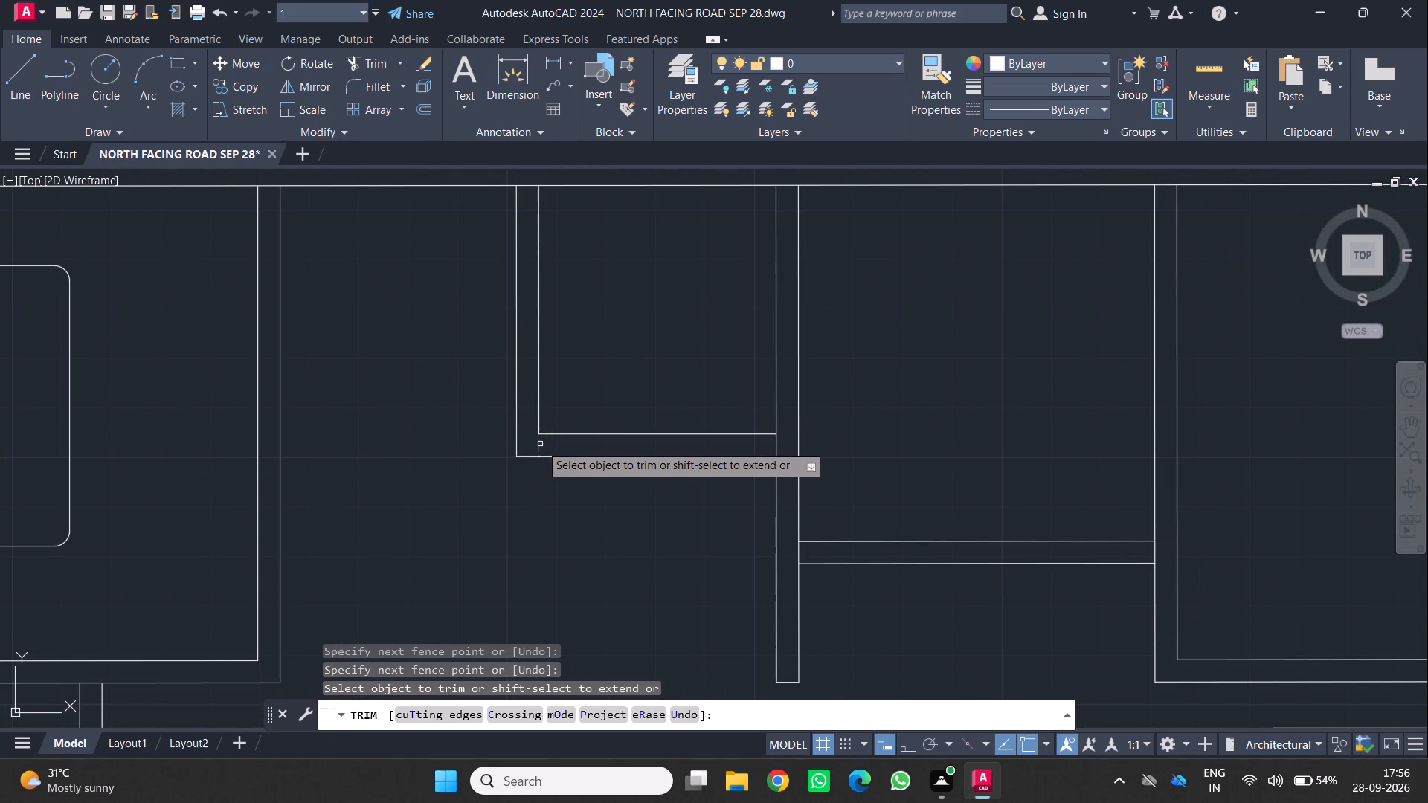
scroll(442, 438, "down", 2)
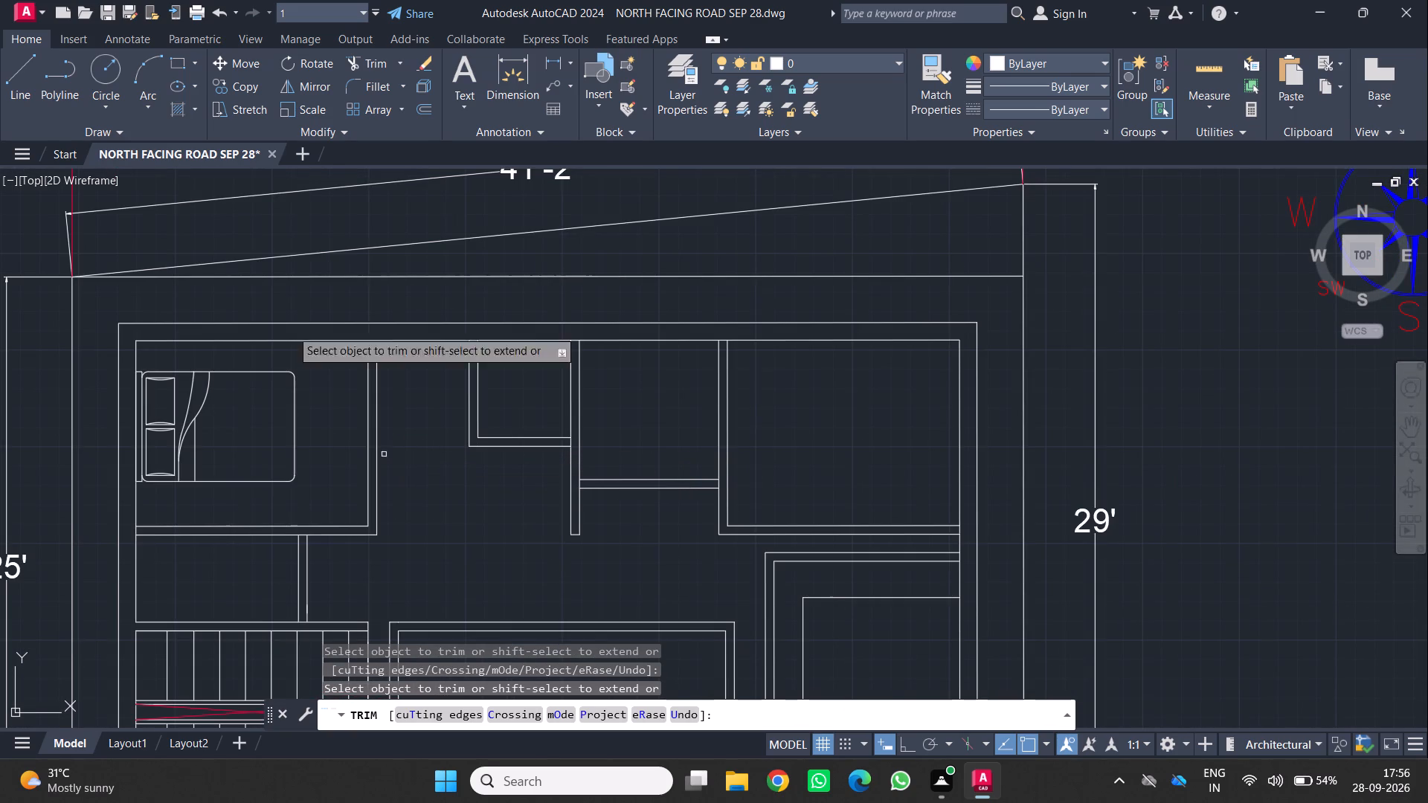
Draw a horizontal line from the small room's southwest wall corner west to the northwest bedroom's east wall.
left_click(23, 65)
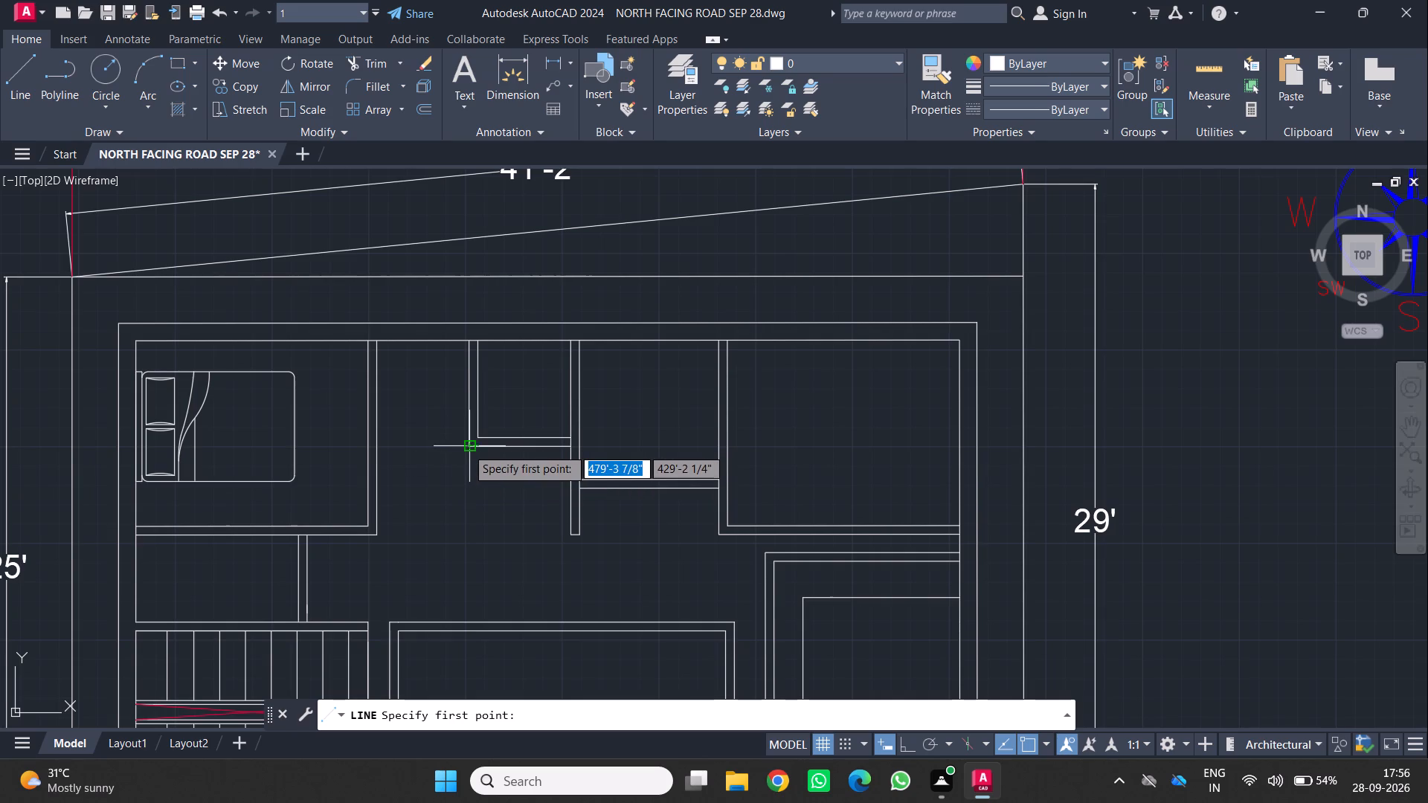
left_click_drag(466, 448, 454, 451)
left_click(374, 450)
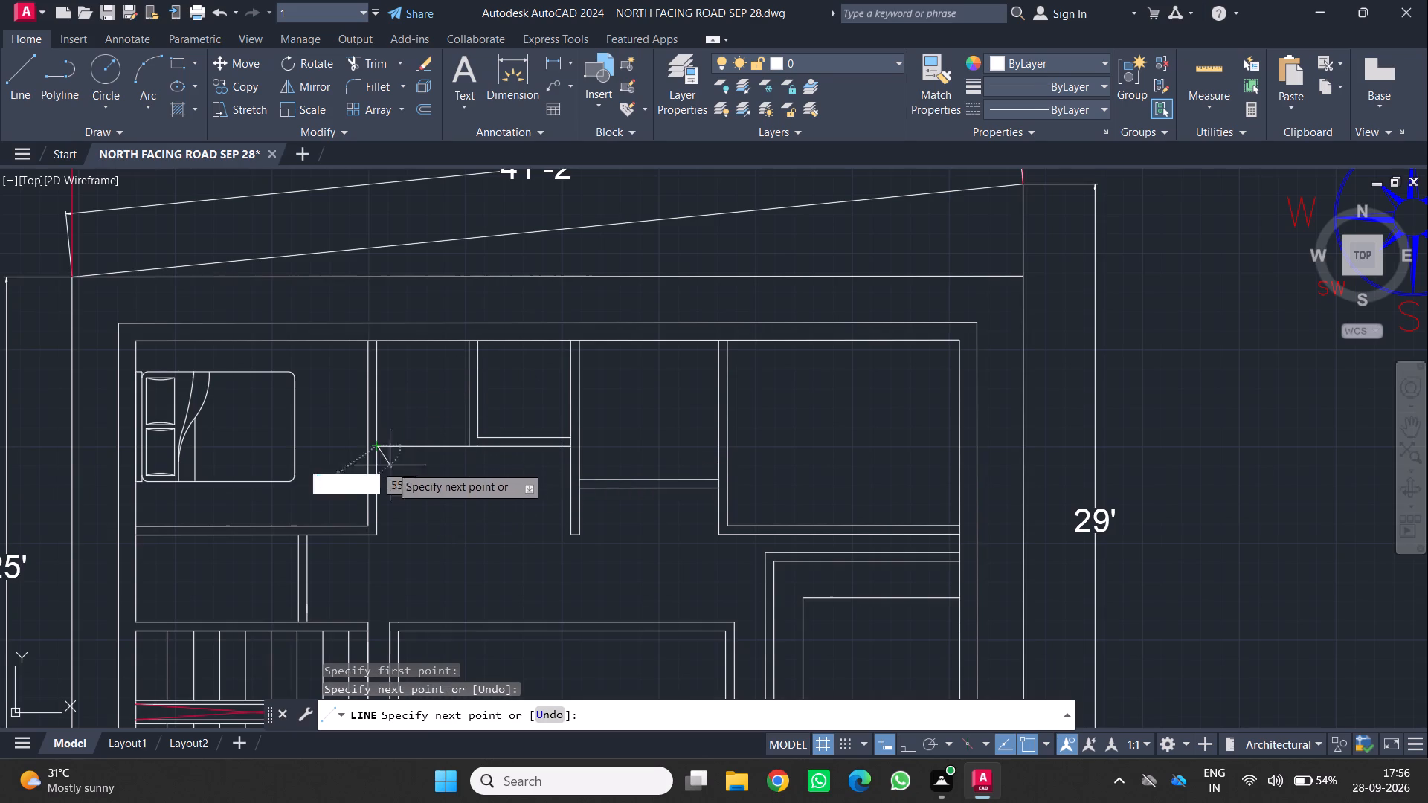
key("Return")
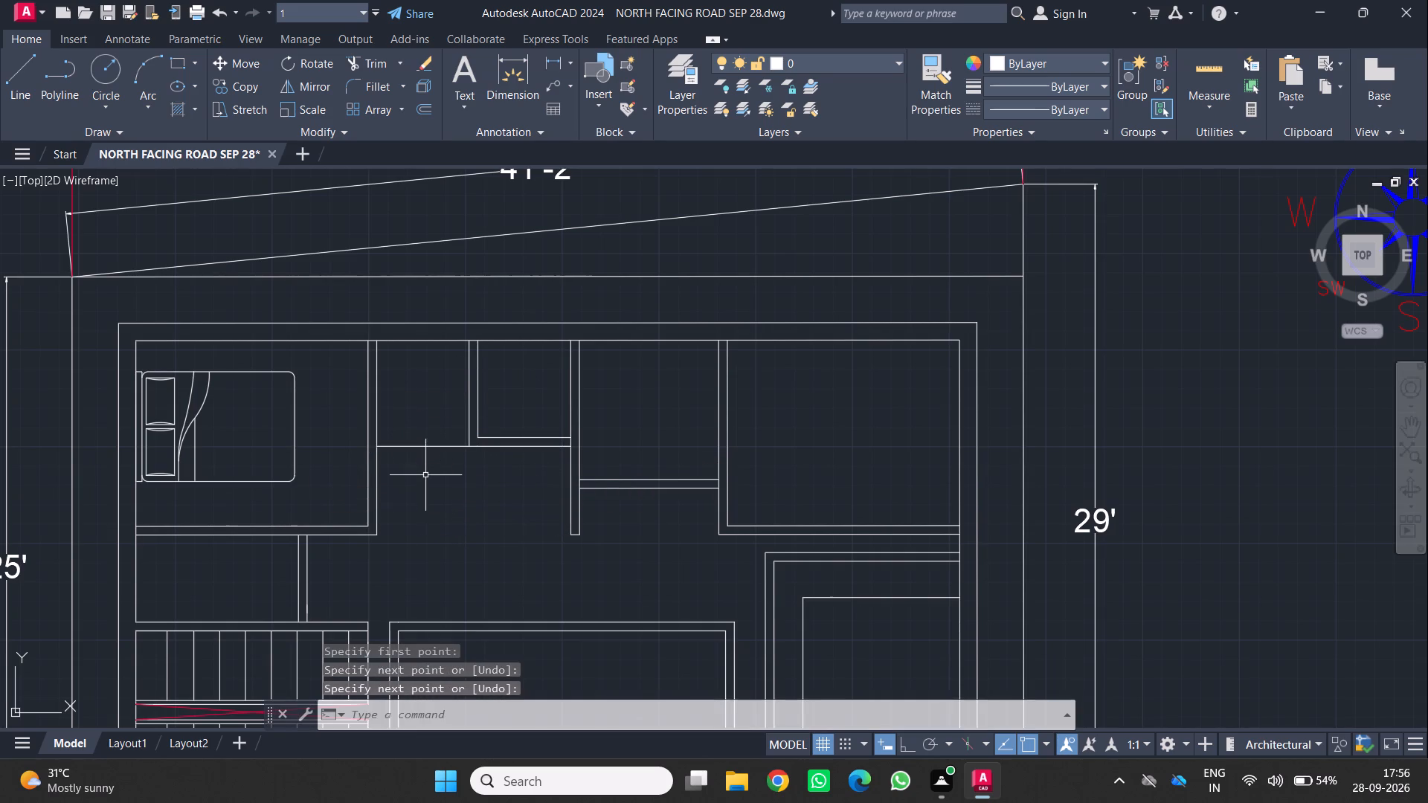
Offset the new horizontal line 4.5" to the north to give the cross wall its thickness.
left_click(425, 447)
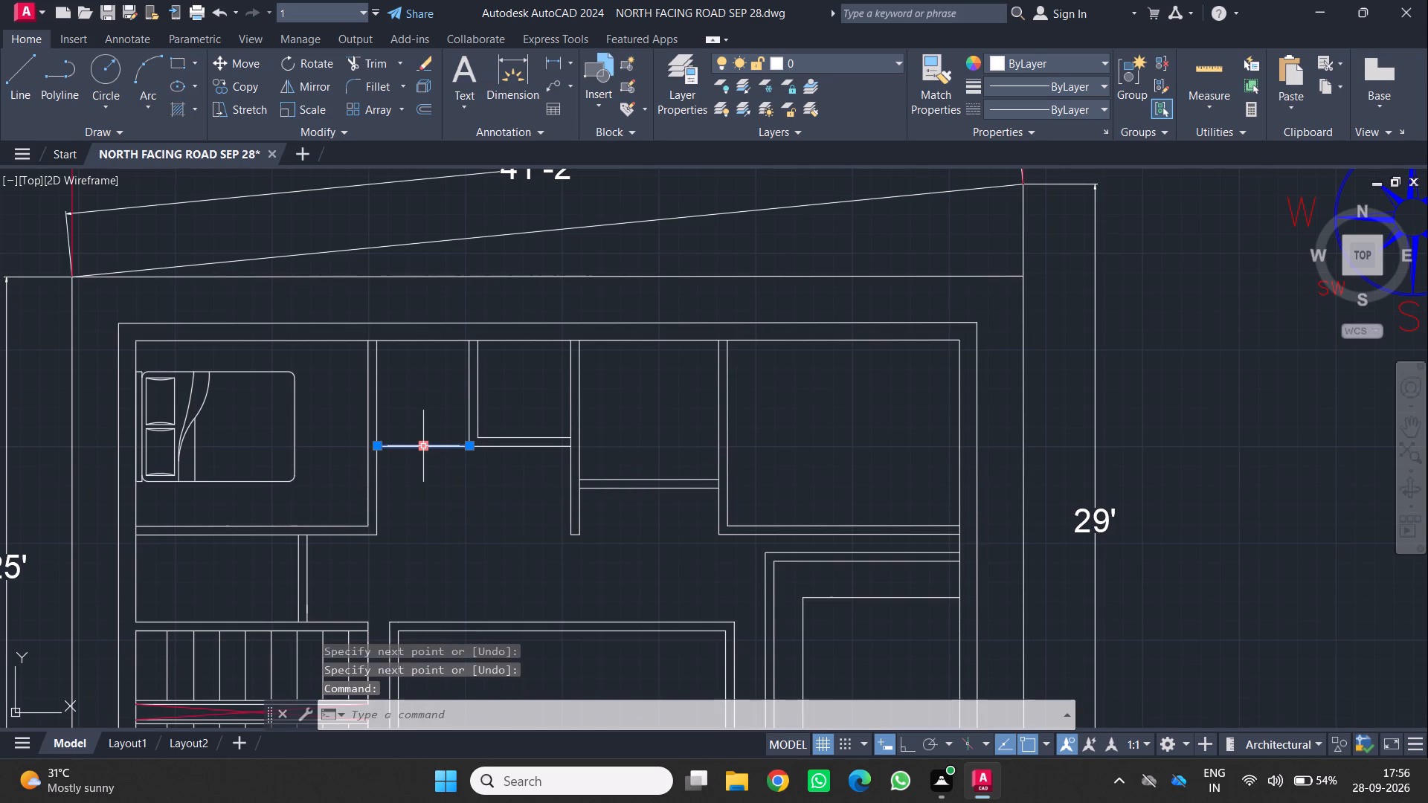
key("o")
key("Return")
left_click_drag(427, 445, 428, 433)
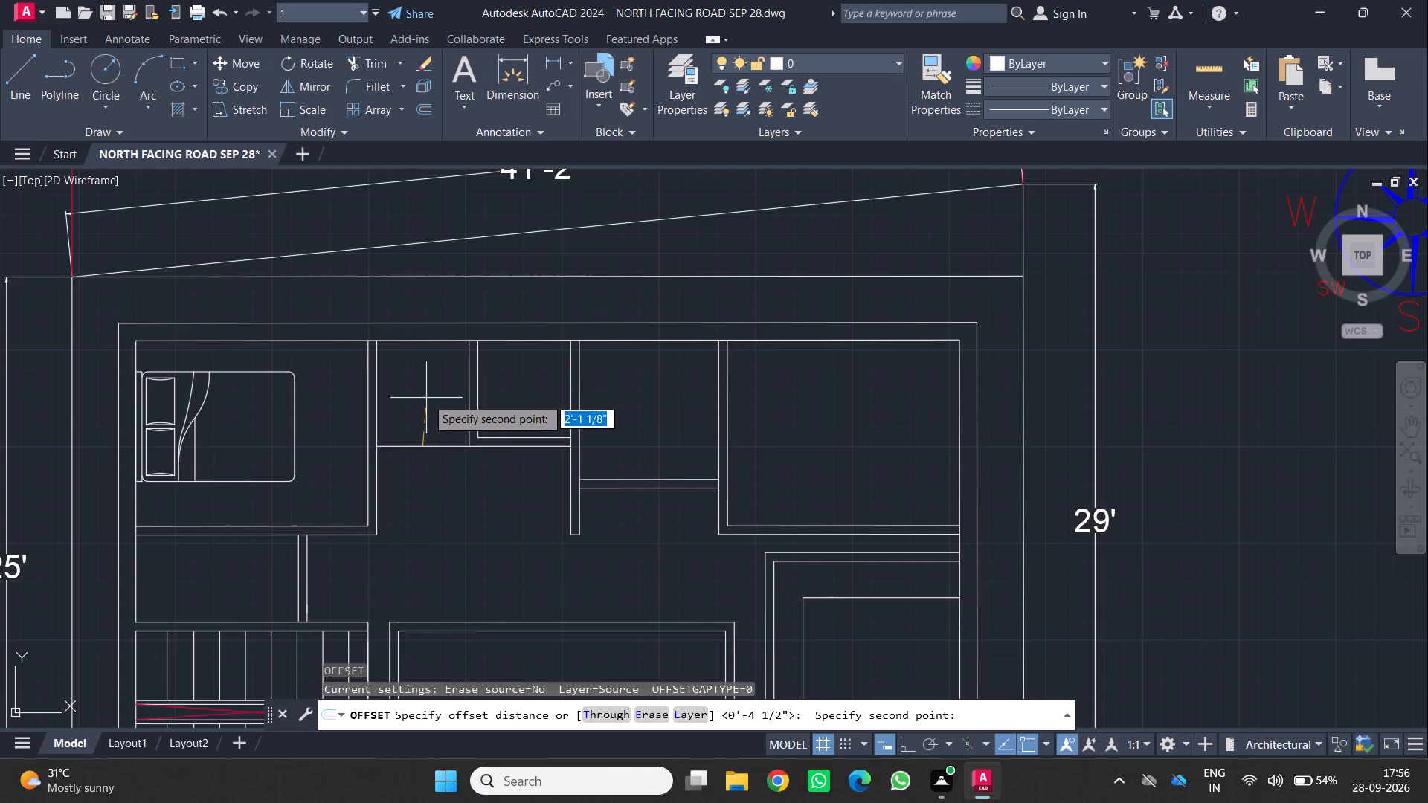
key("4")
key("period")
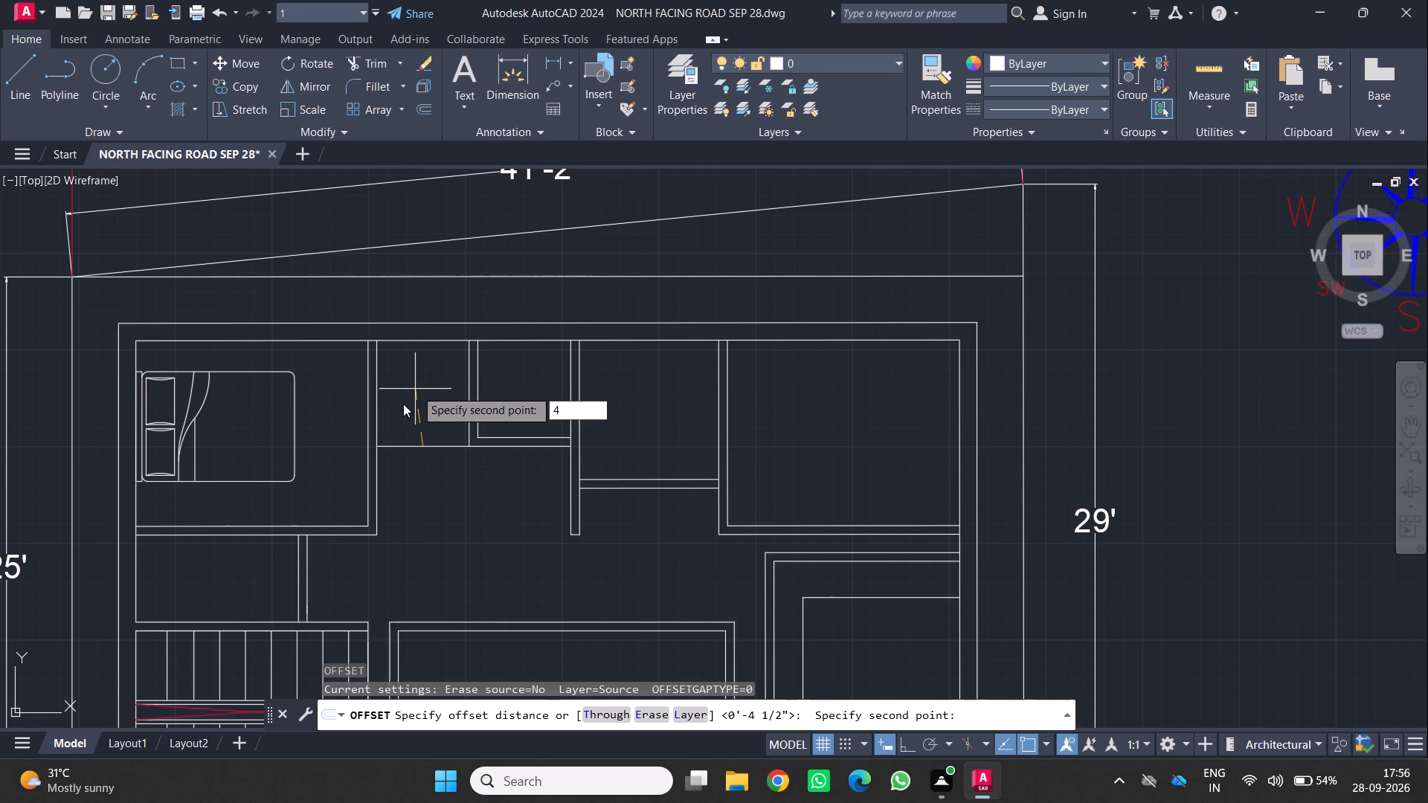
key("5")
key("Return")
left_click(414, 395)
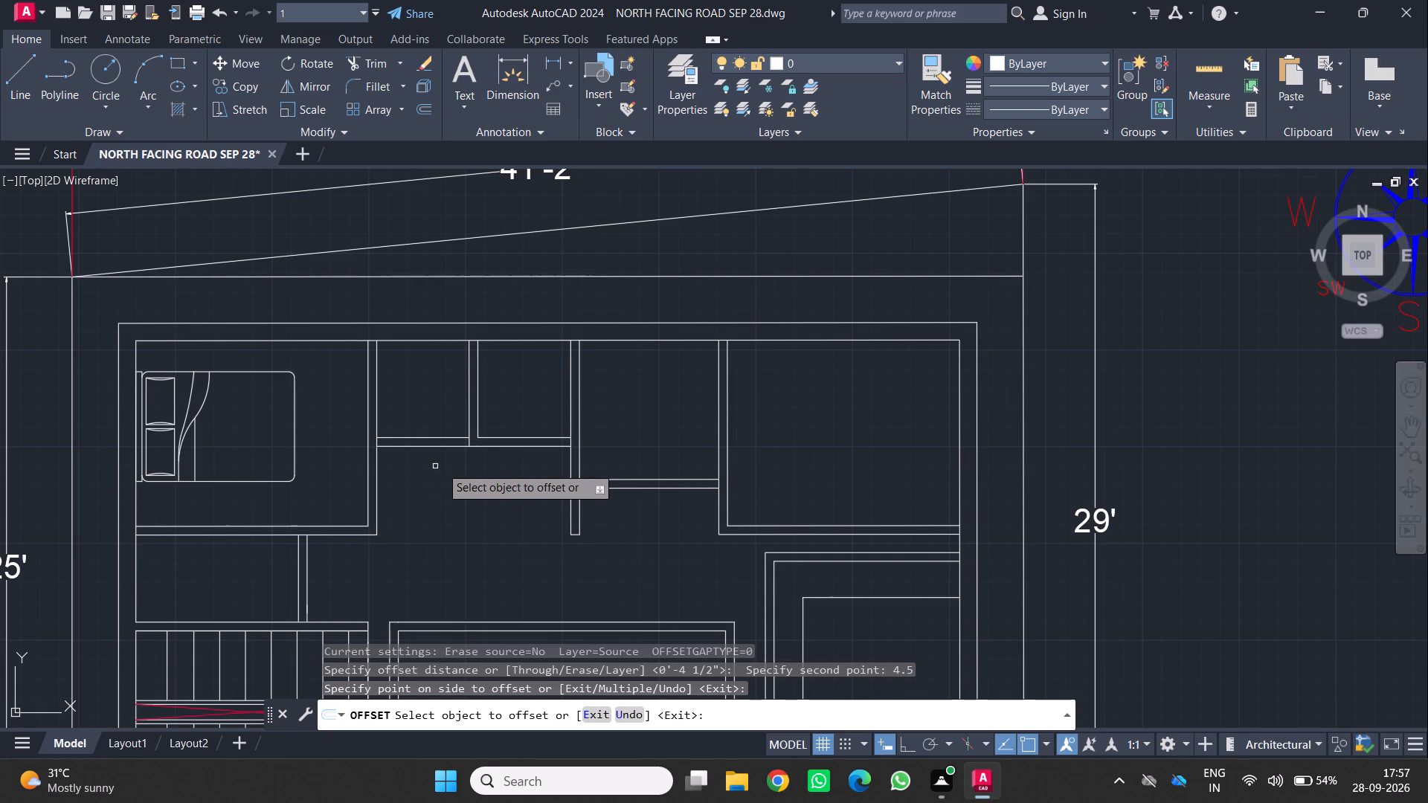
Draw a short line across the central partition's thickness, extending the eastern cross wall's south line to the partition's west line.
middle_click_drag(443, 466, 470, 474)
scroll(470, 474, "up", 1)
scroll(472, 474, "down", 1)
middle_click_drag(472, 474, 421, 407)
scroll(421, 407, "down", 1)
scroll(472, 437, "up", 1)
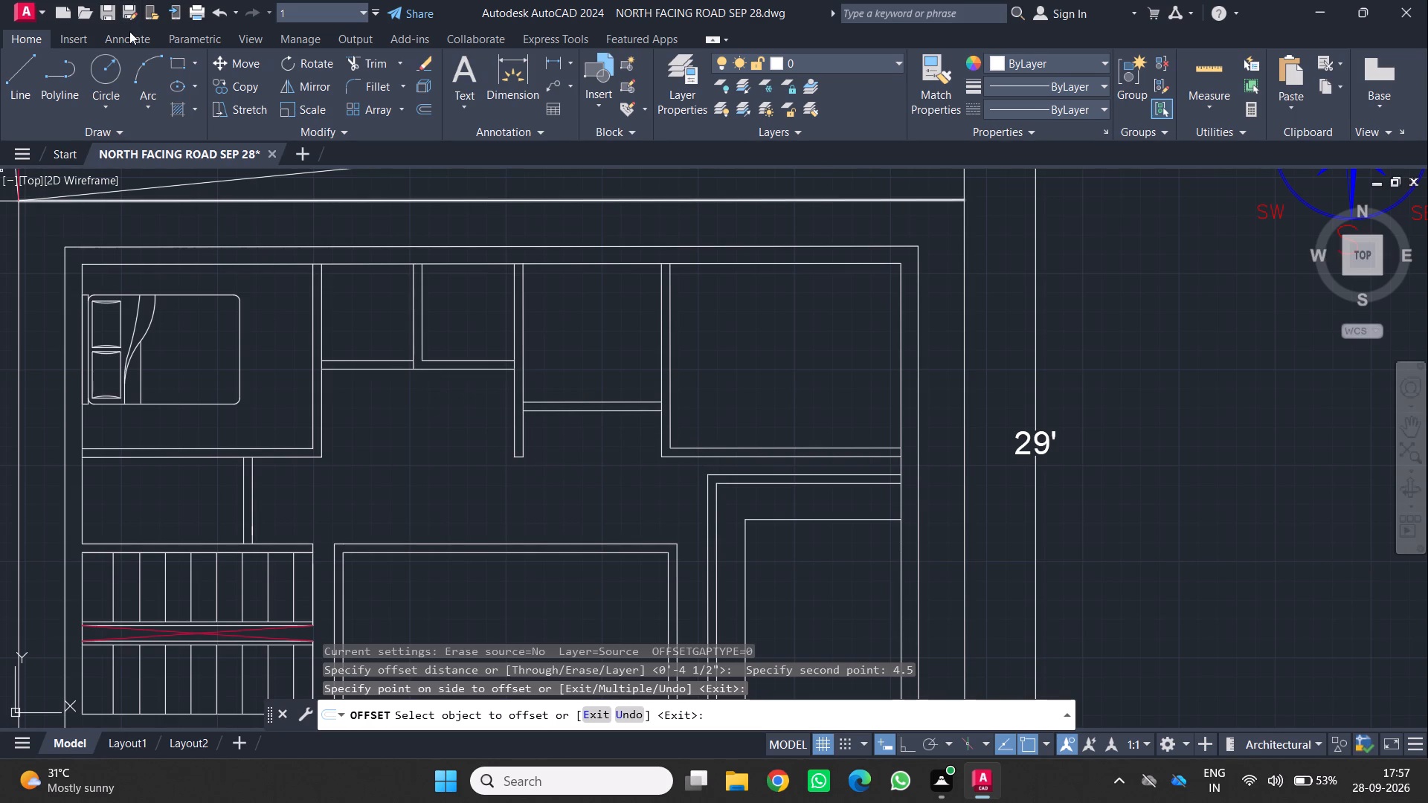
left_click(33, 57)
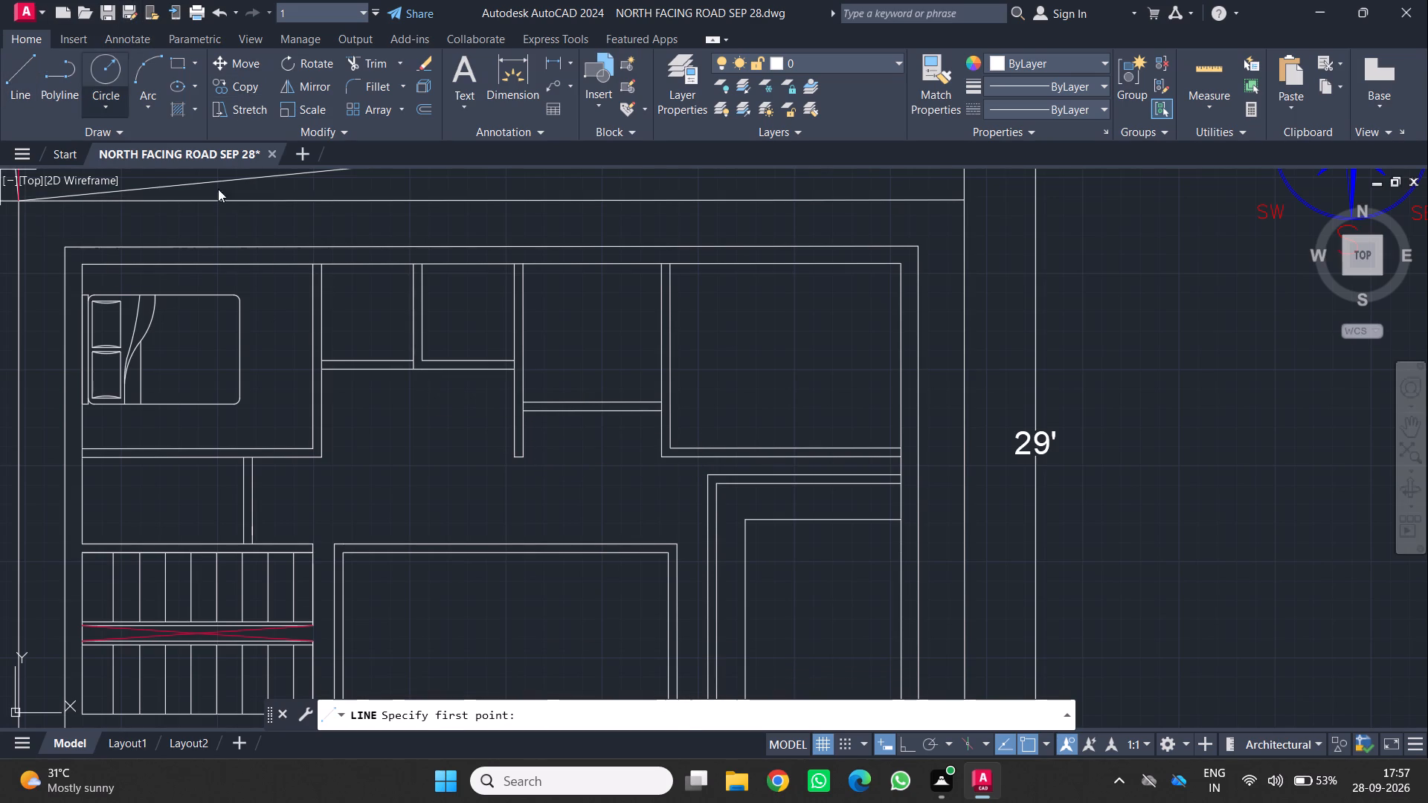
left_click(521, 413)
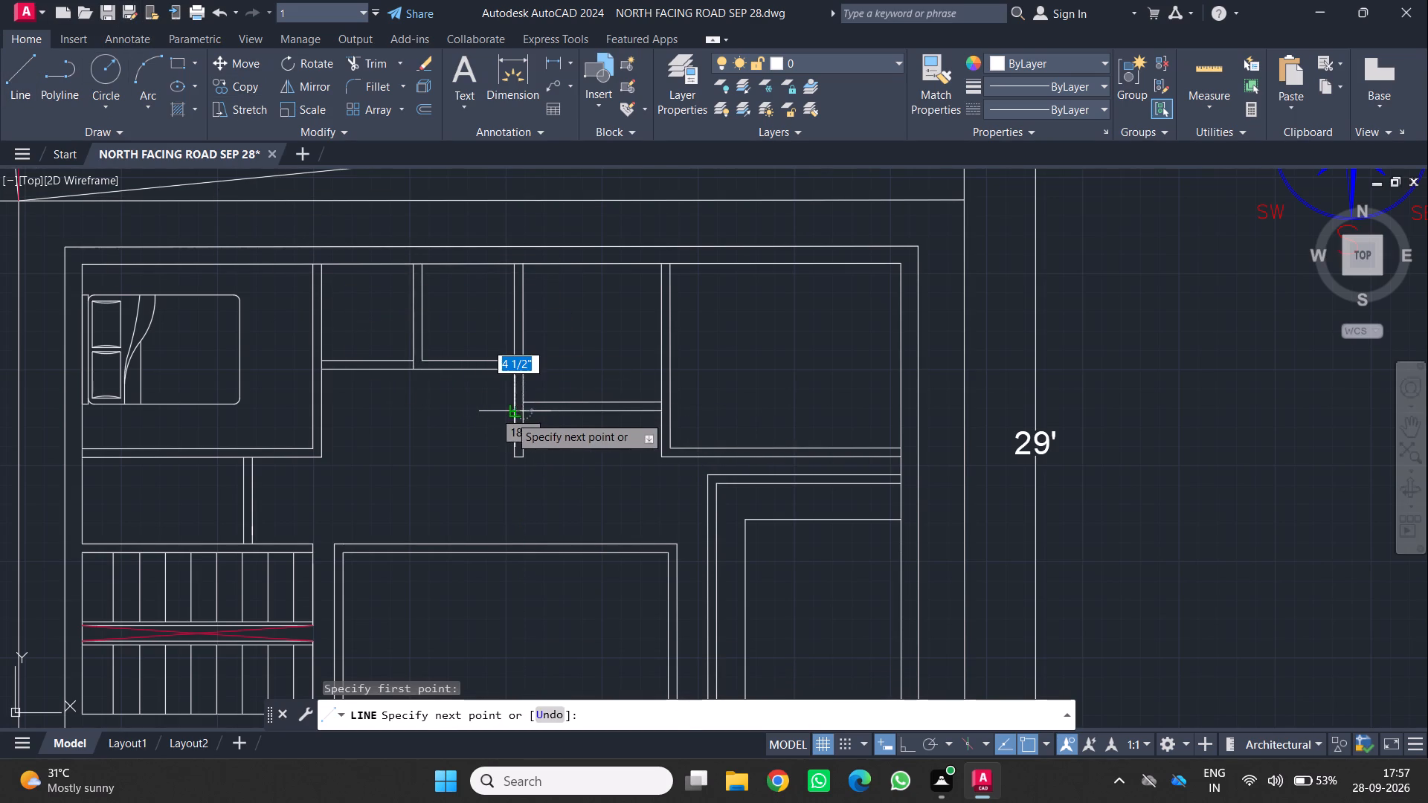
left_click(509, 415)
key("Return")
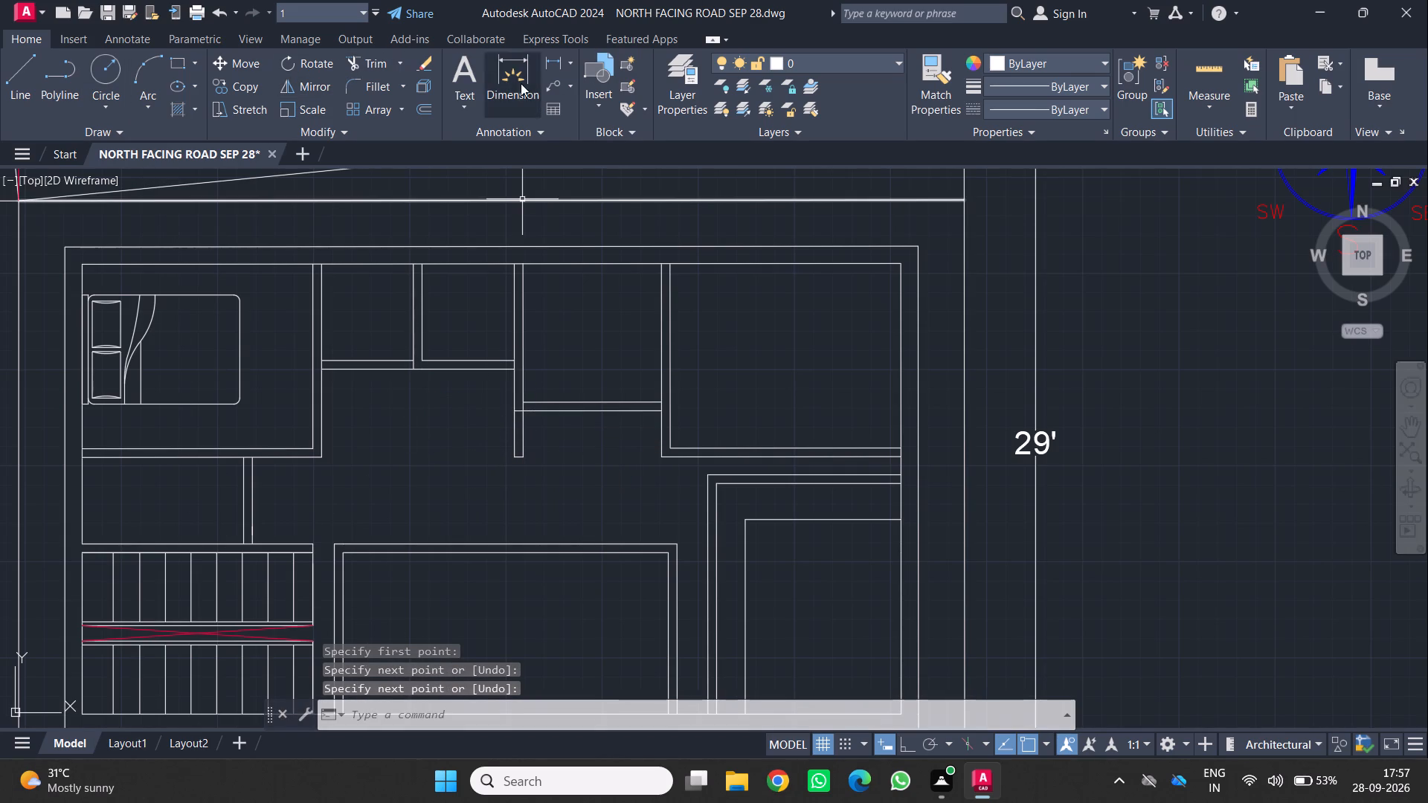
Trim the central partition's two lines south of the cross wall and remove the leftover end line.
left_click(384, 57)
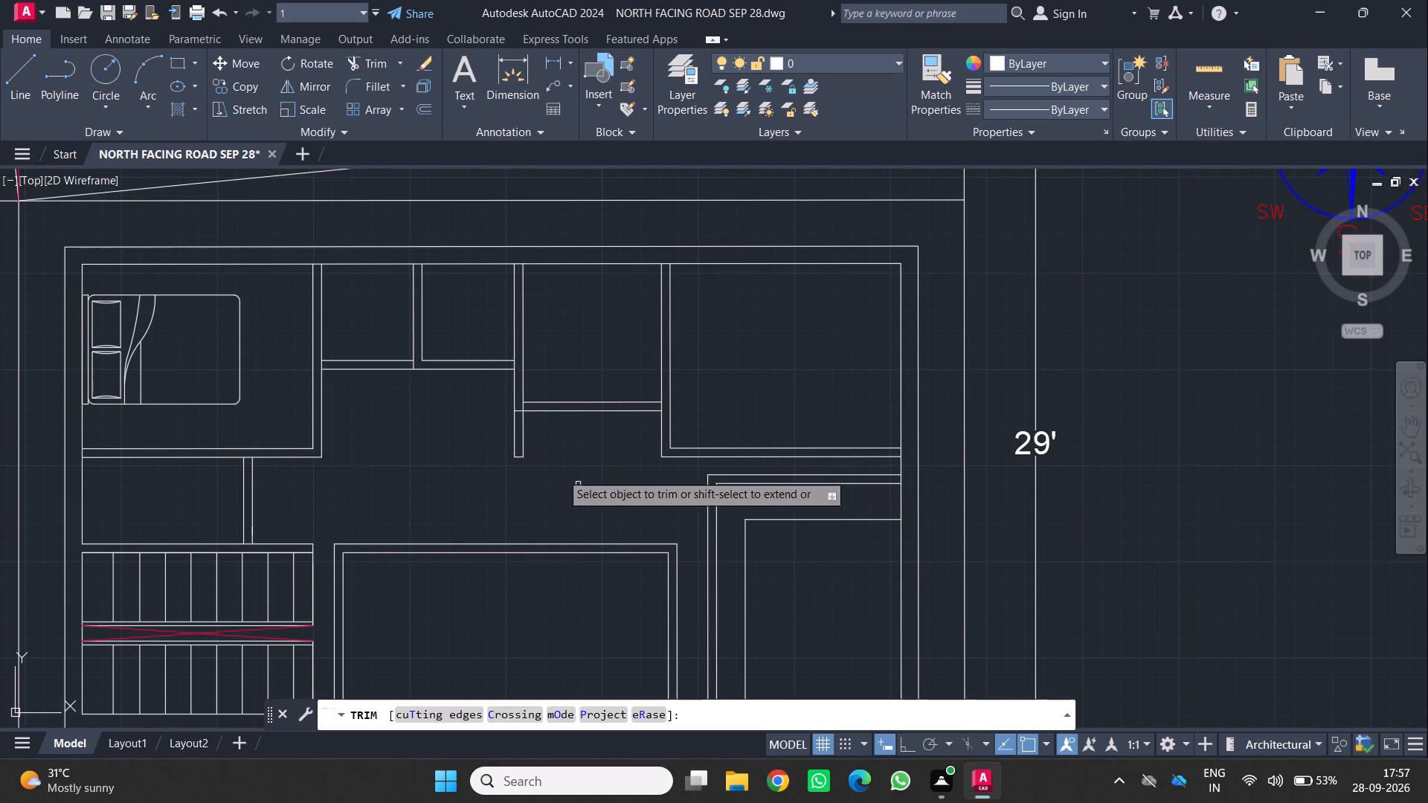
left_click(518, 442)
left_click_drag(463, 448, 541, 432)
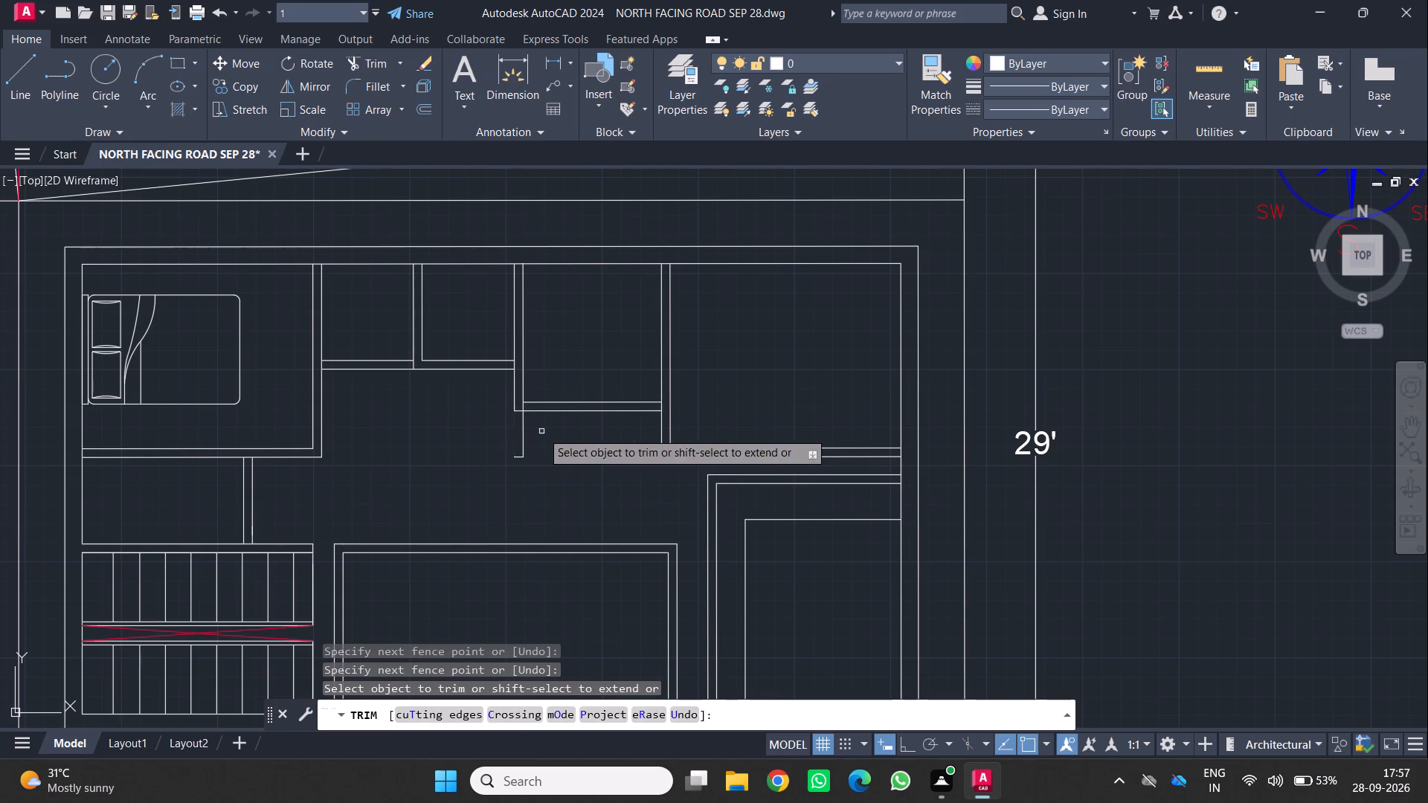
left_click(497, 442)
left_click_drag(596, 437, 545, 454)
left_click(513, 454)
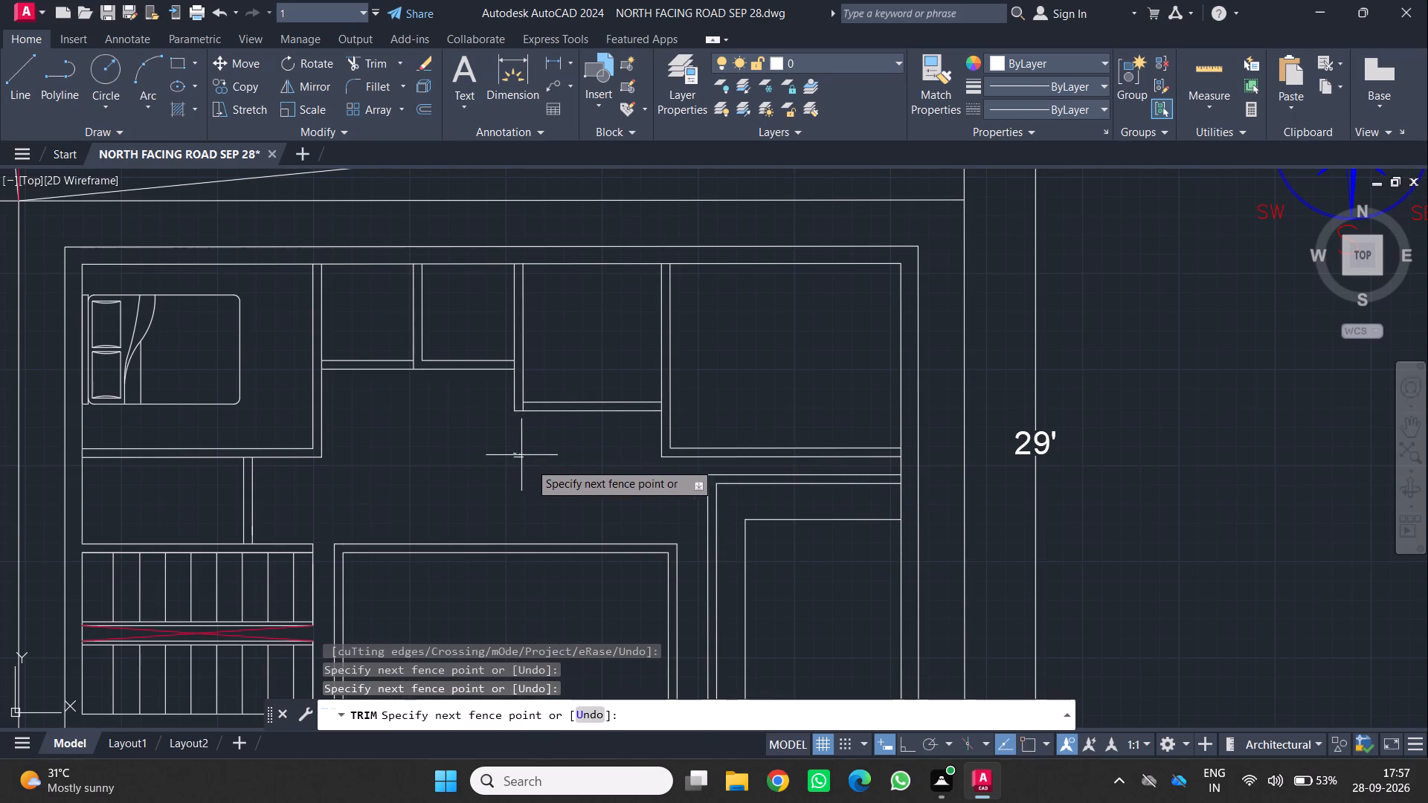
left_click(536, 469)
Trim the short line piece inside the cross wall where the partition between the two small rooms meets it.
scroll(521, 476, "down", 1)
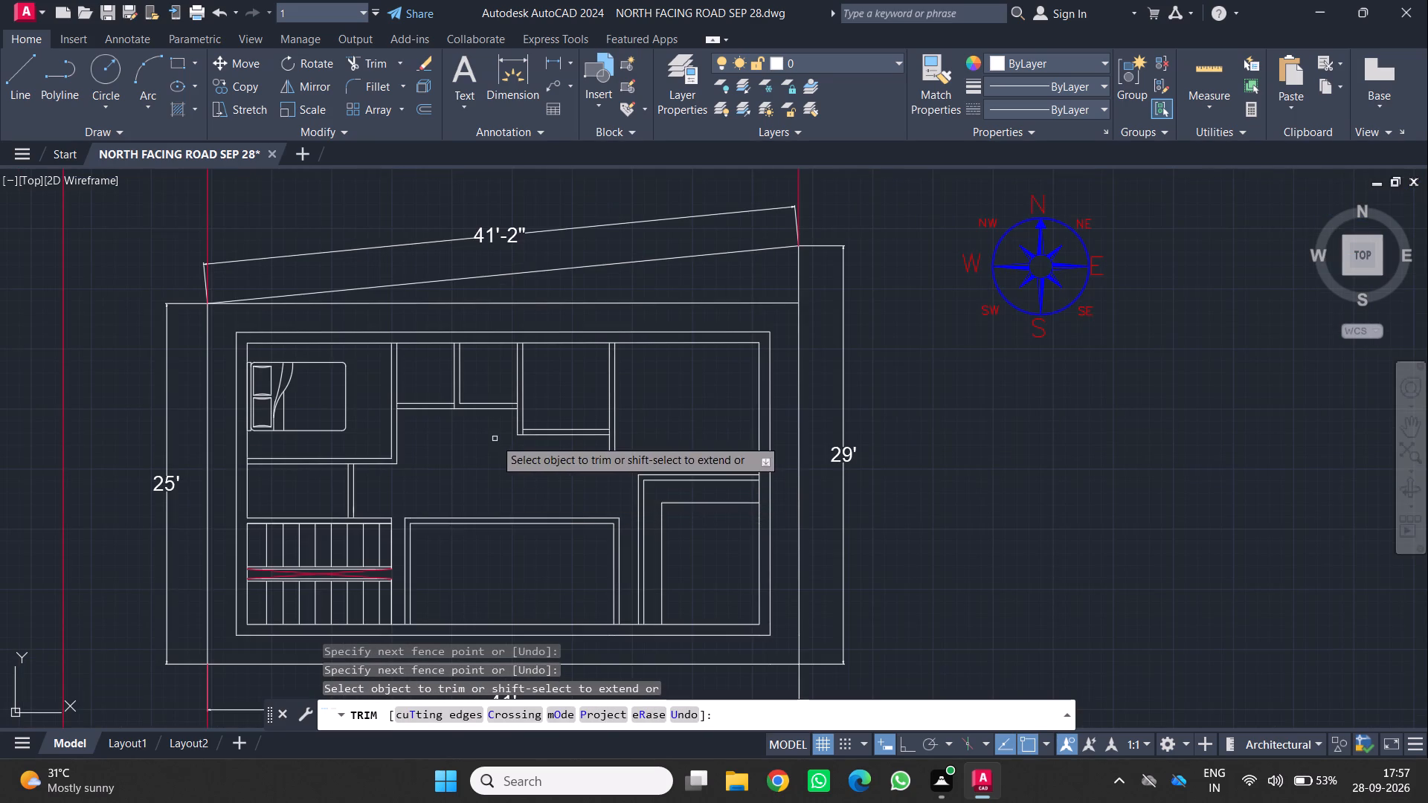
middle_click_drag(495, 439, 517, 398)
scroll(509, 396, "up", 1)
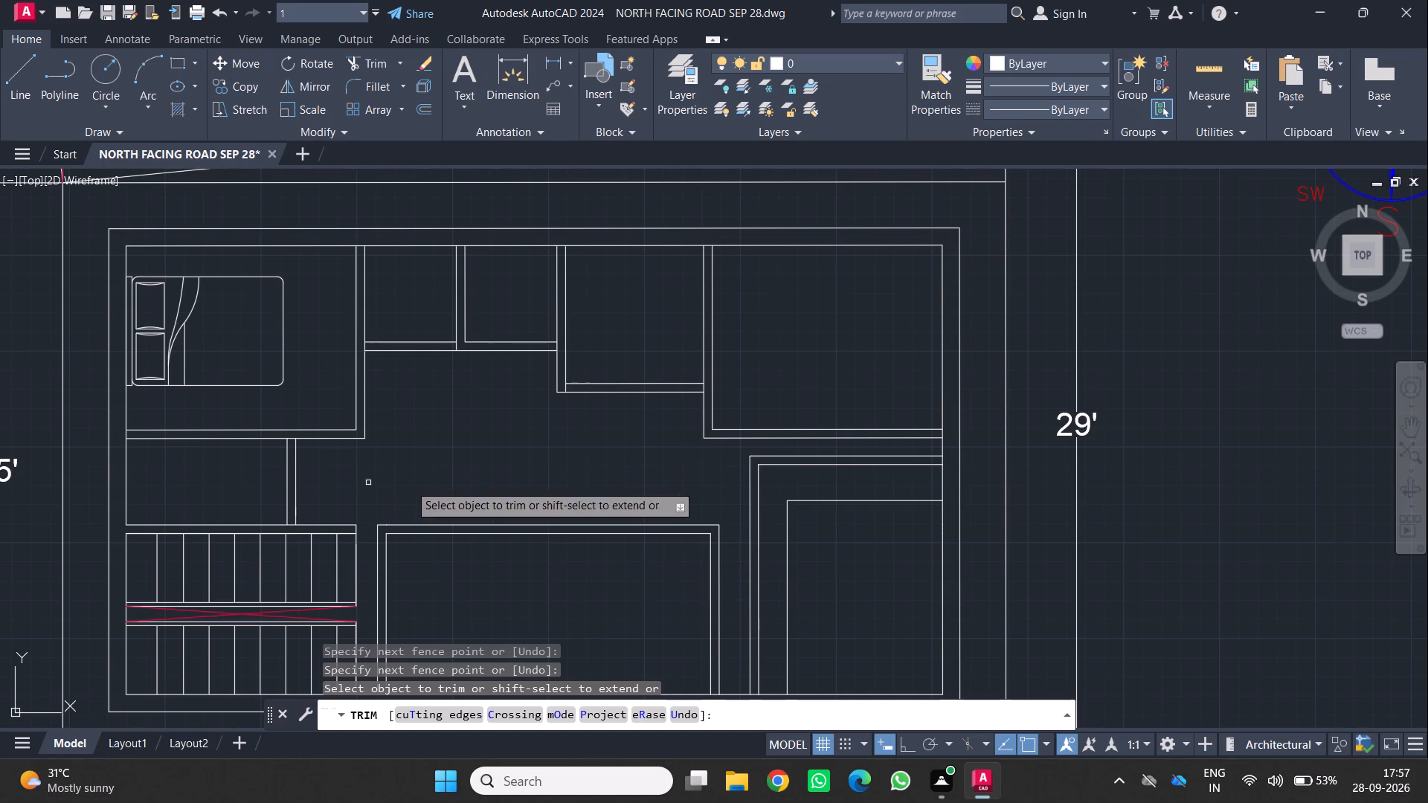
scroll(457, 344, "up", 3)
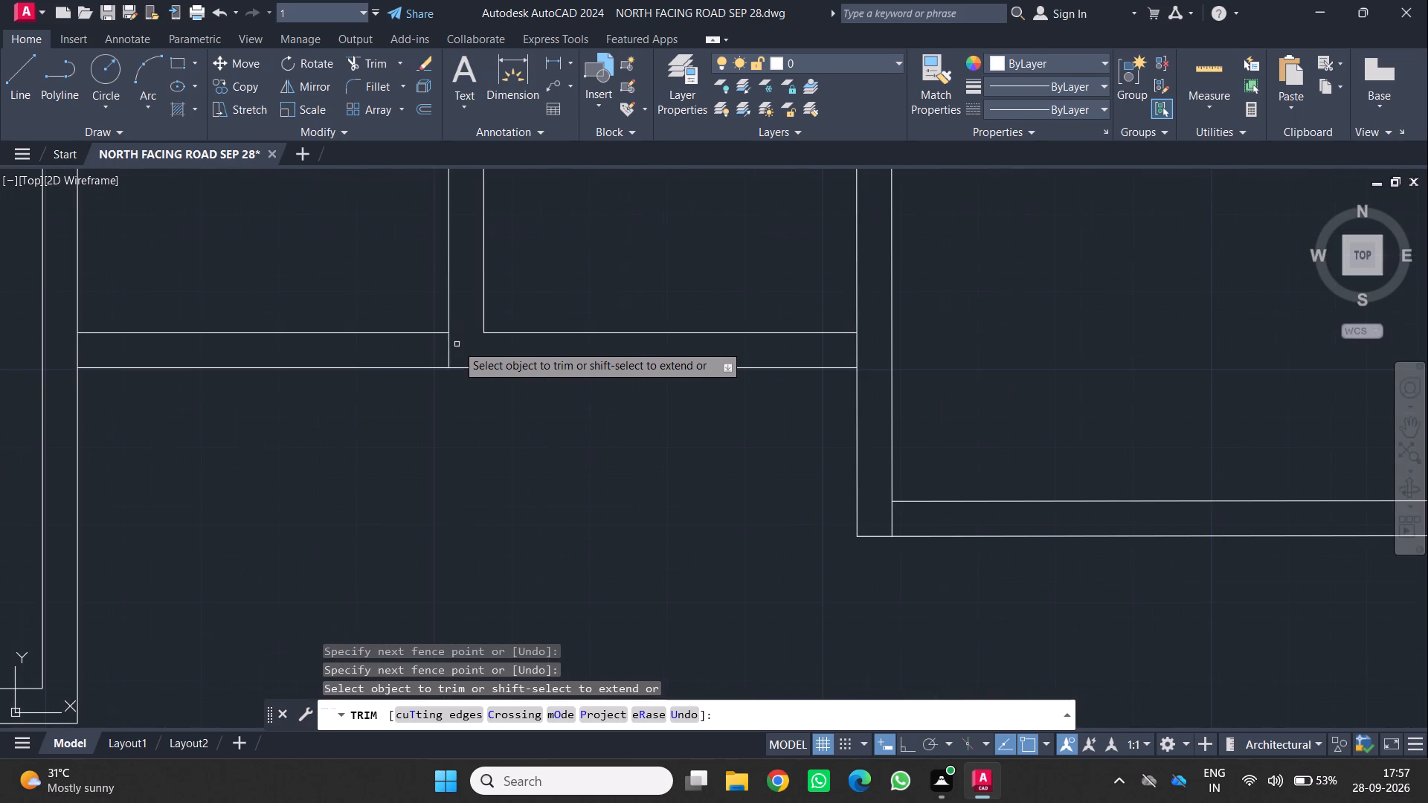
left_click(448, 345)
Review the whole floor plan and the layout of its northern rooms.
scroll(451, 352, "down", 4)
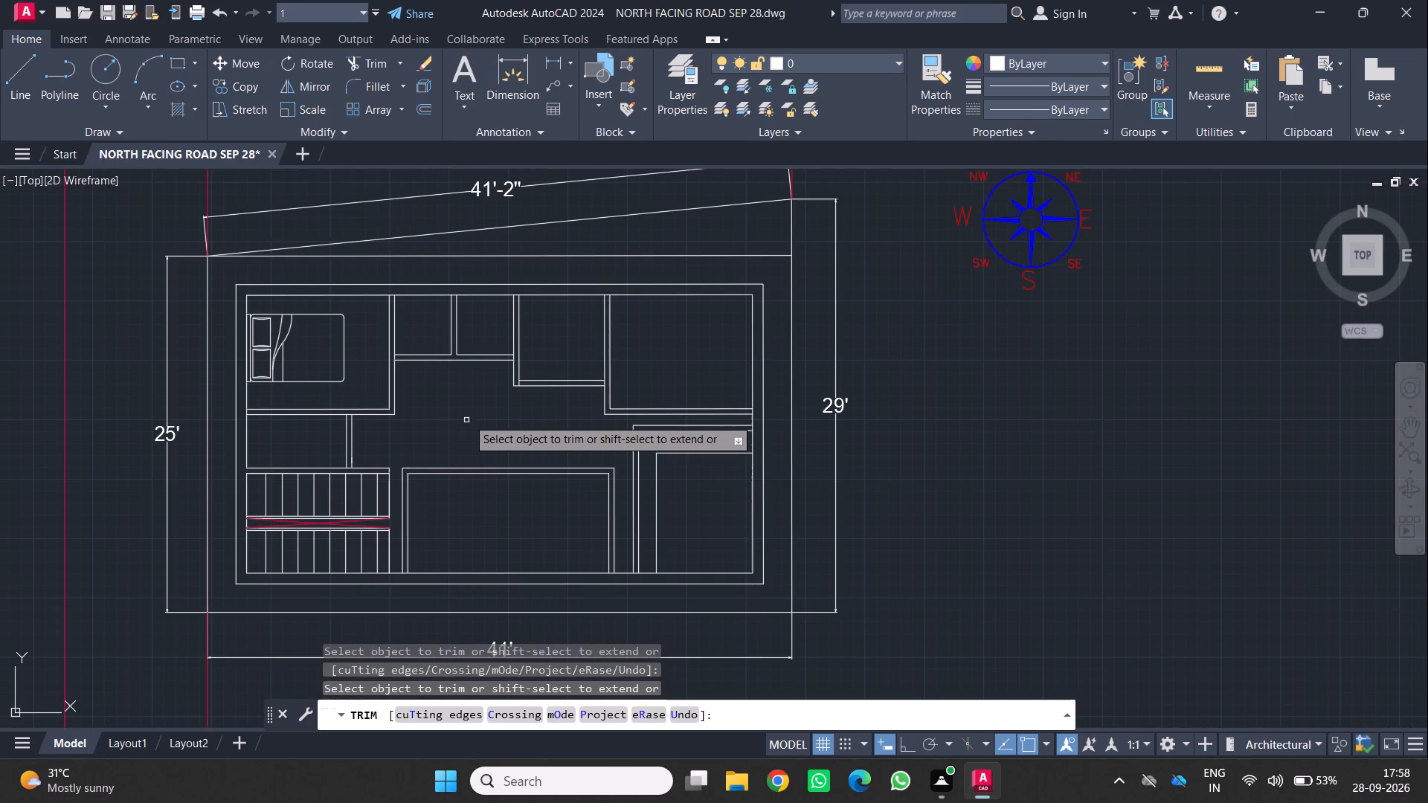
middle_click_drag(467, 418, 591, 370)
scroll(591, 332, "down", 1)
middle_click_drag(576, 352, 533, 422)
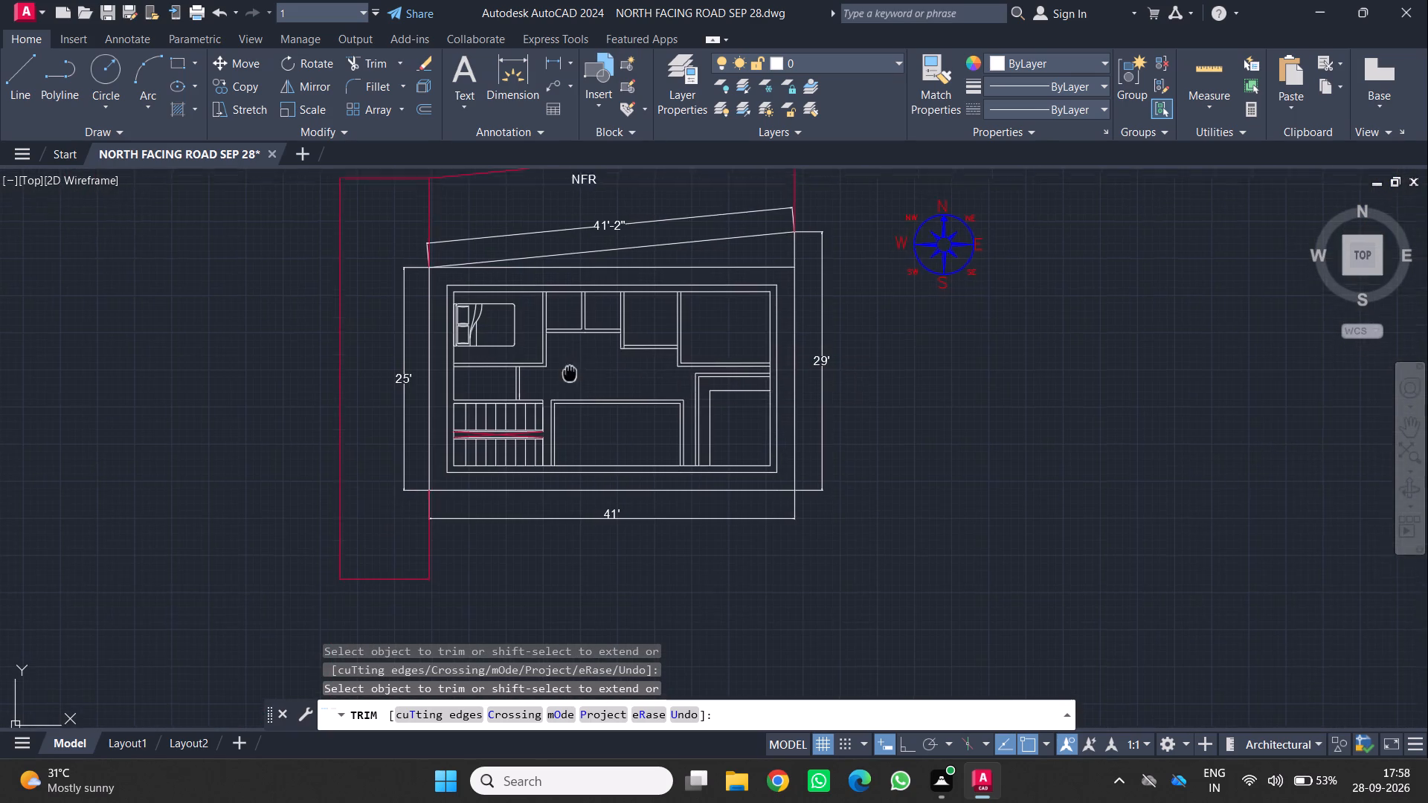
middle_click_drag(533, 422, 499, 459)
scroll(515, 411, "up", 2)
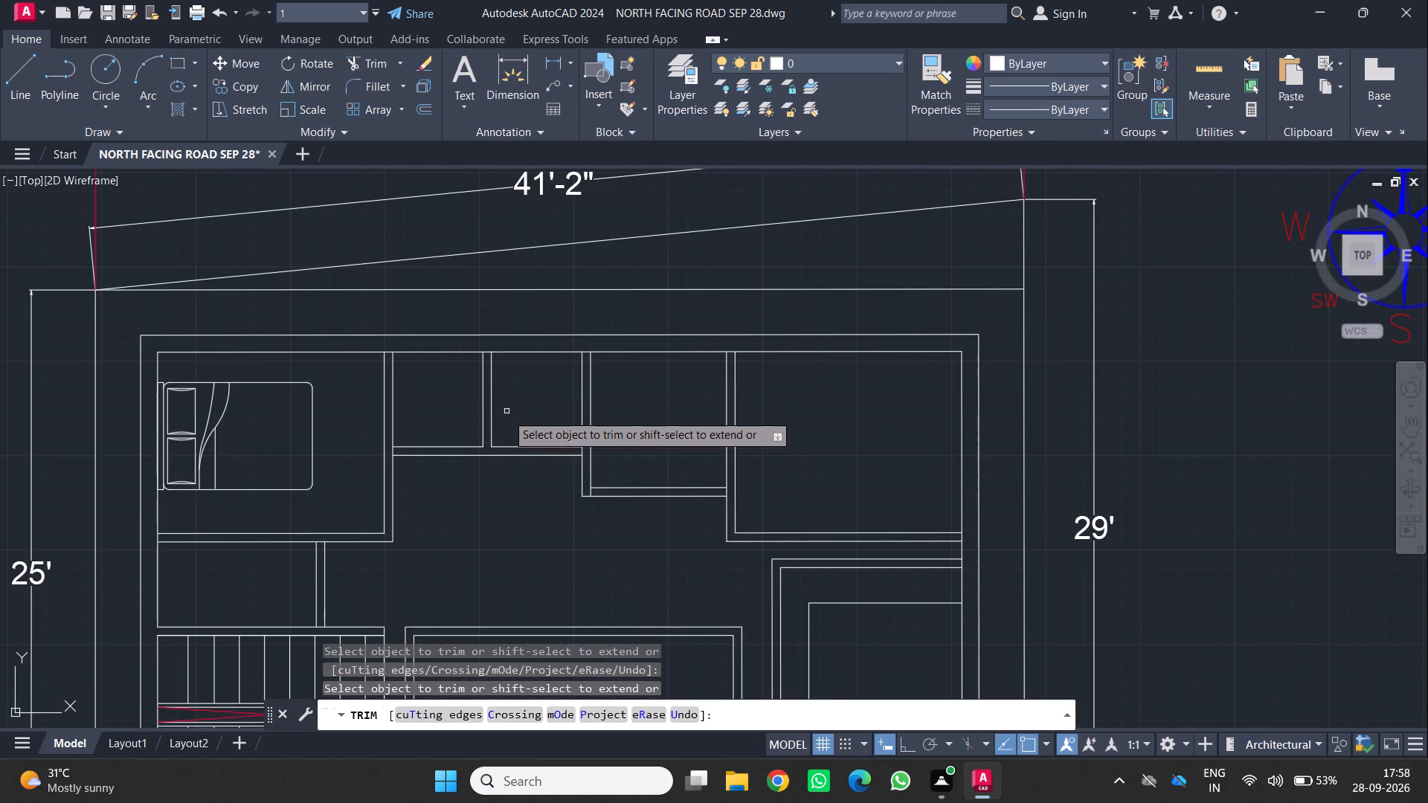
scroll(409, 561, "down", 2)
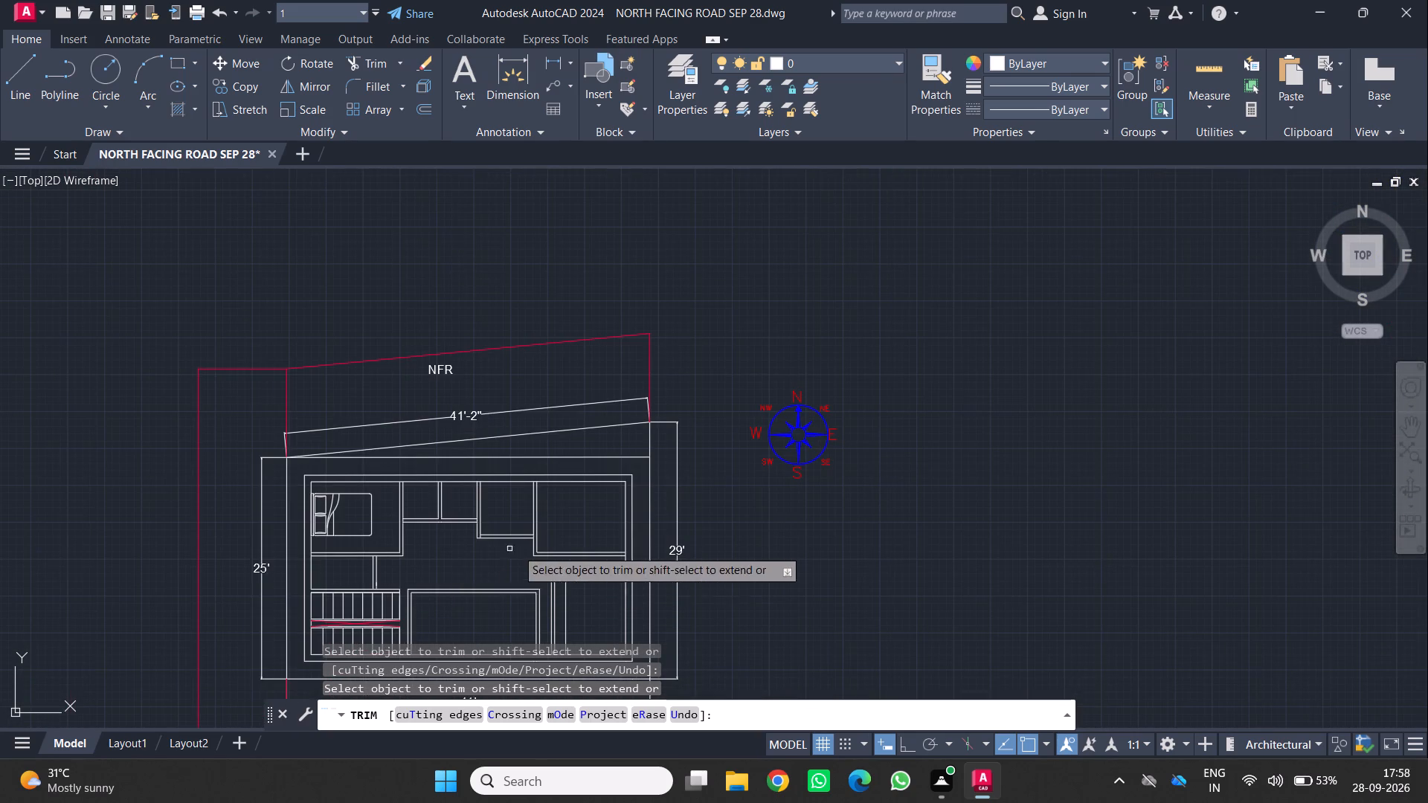
middle_click_drag(517, 551, 656, 447)
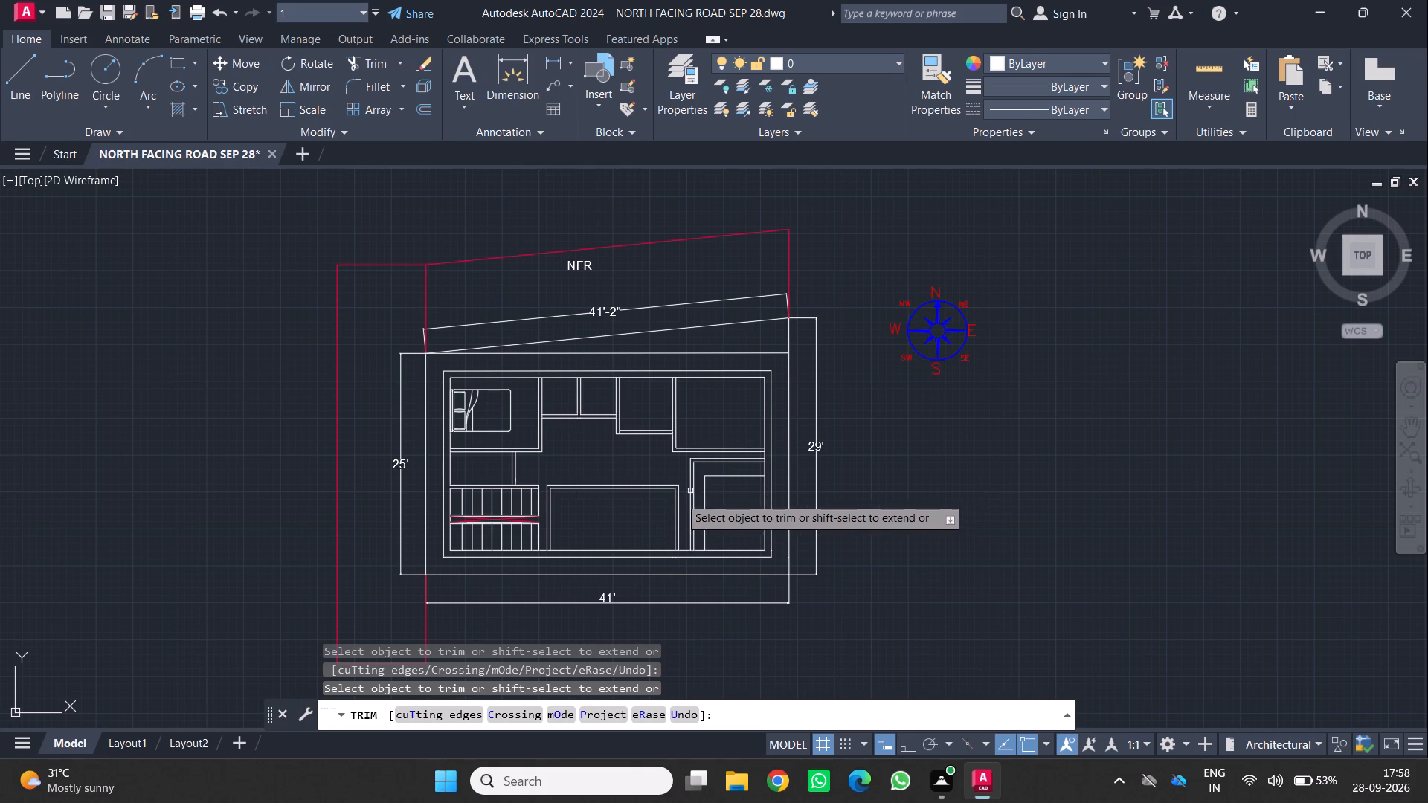
middle_click_drag(594, 512, 541, 441)
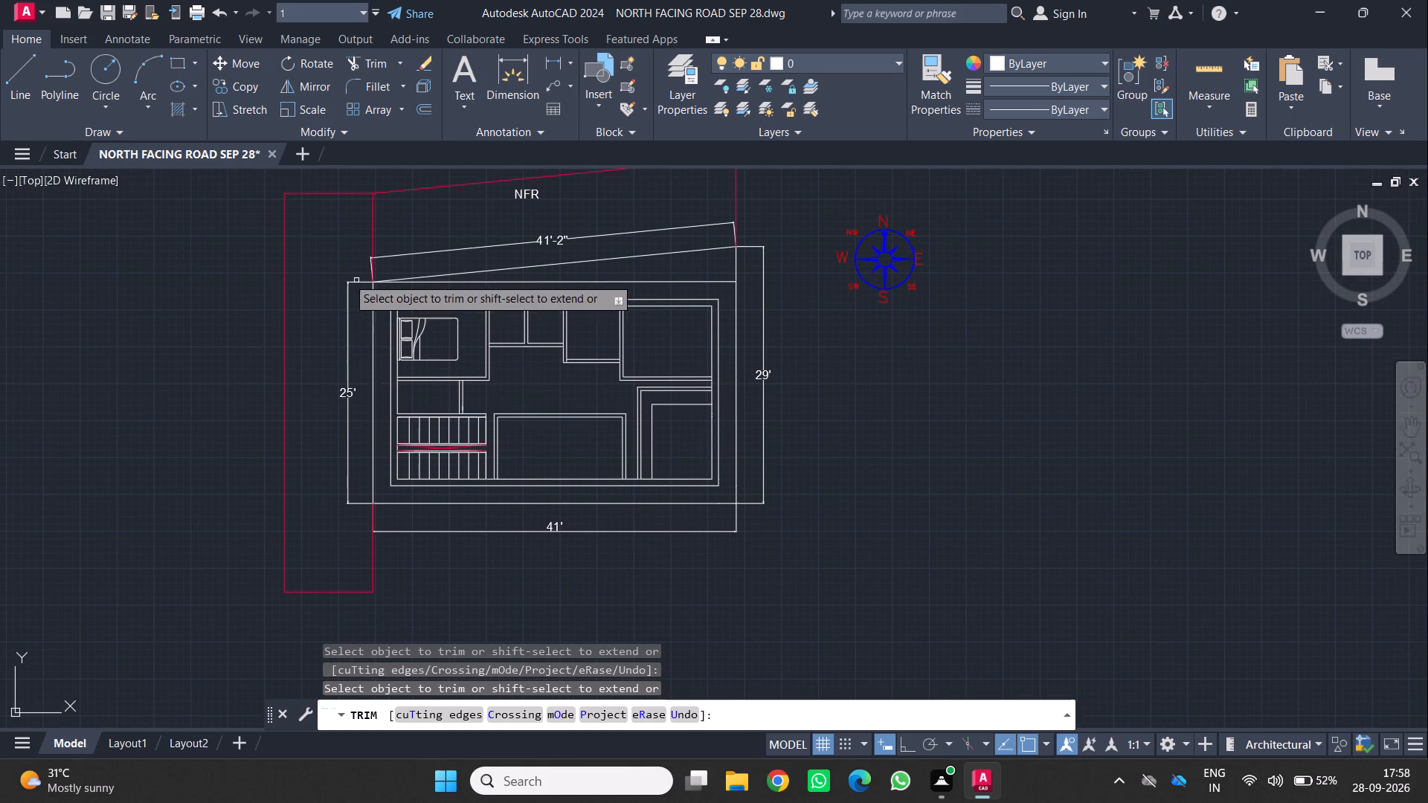
scroll(278, 390, "up", 1)
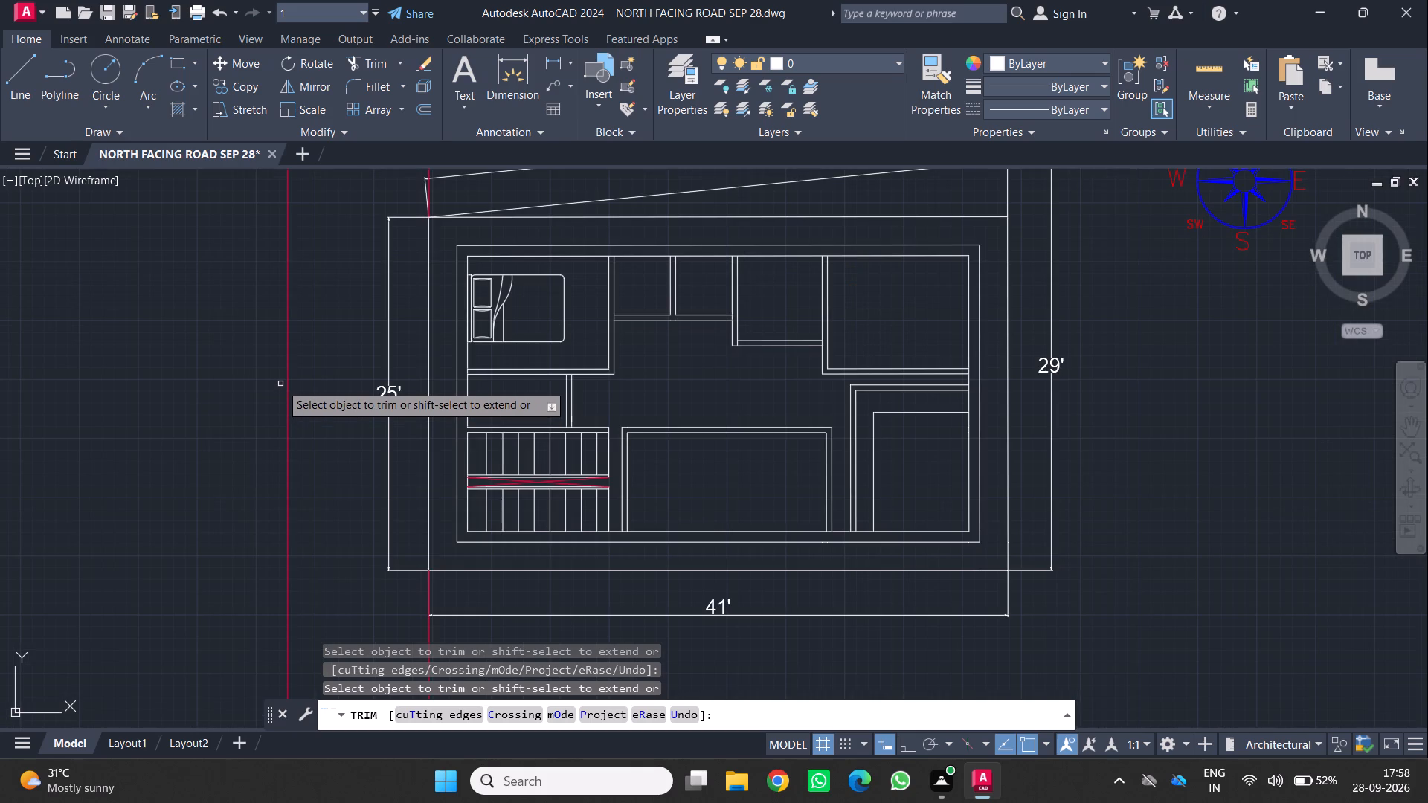
key("Escape")
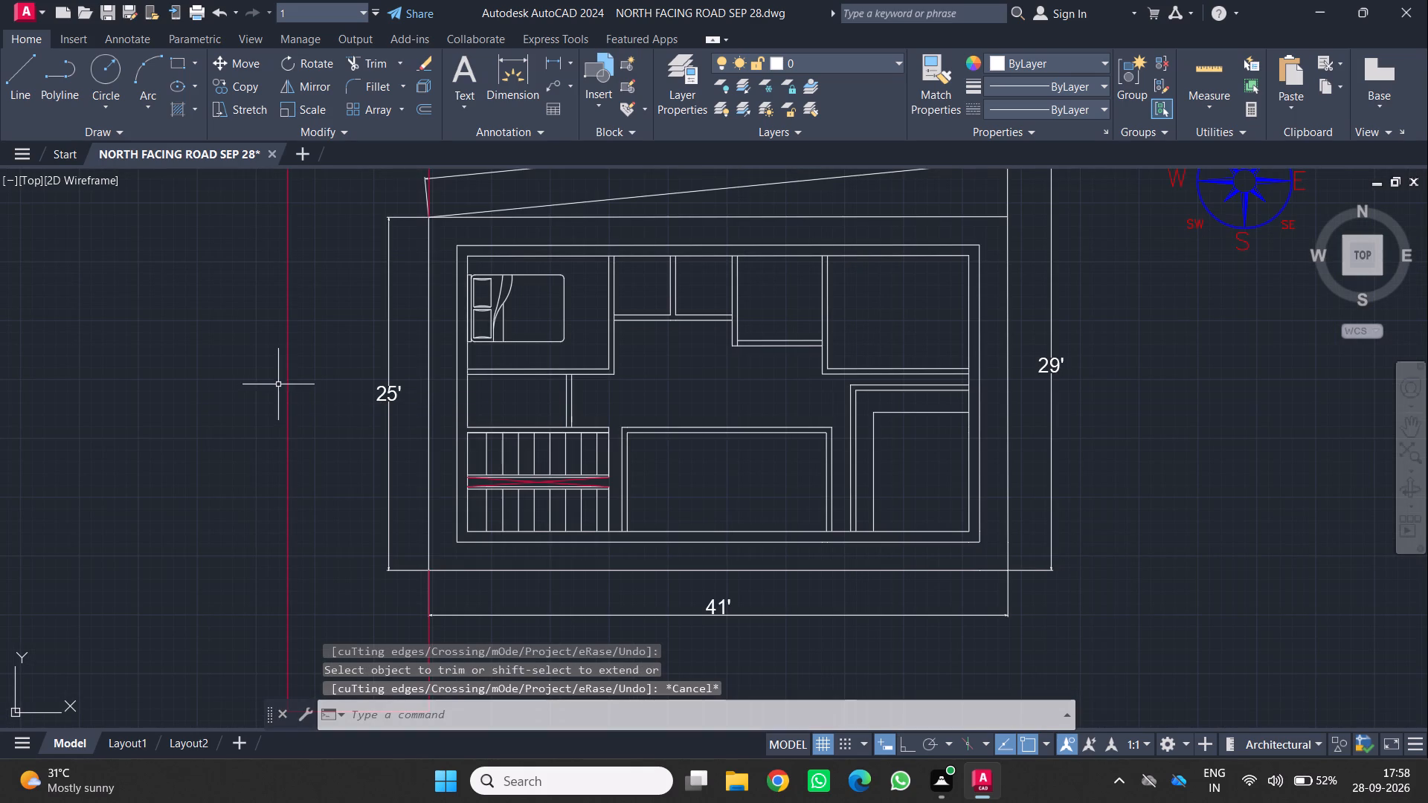
Copy the northwest bedroom's bed by its southwest corner to the inner west wall line of the northeast room.
left_click(471, 265)
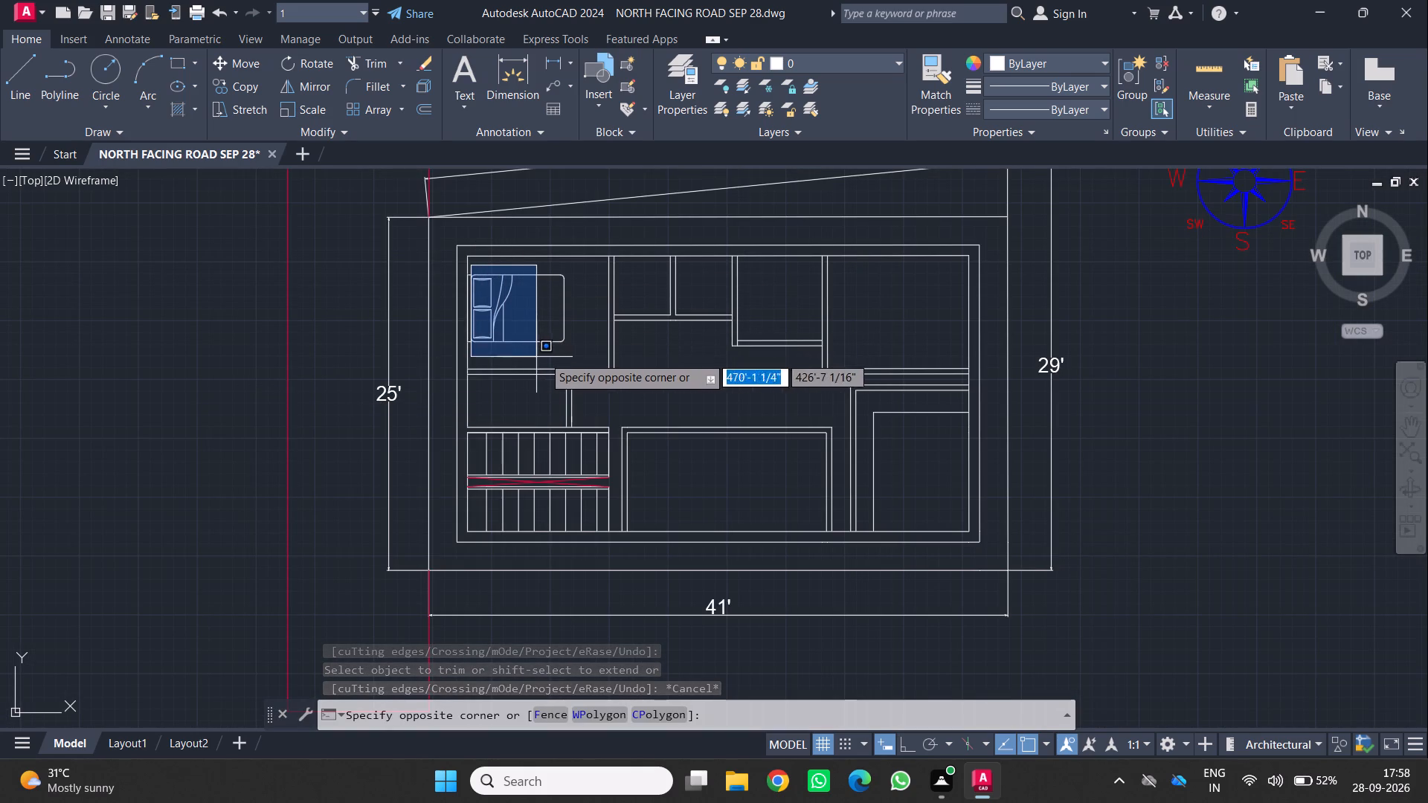
left_click(567, 354)
left_click(520, 343)
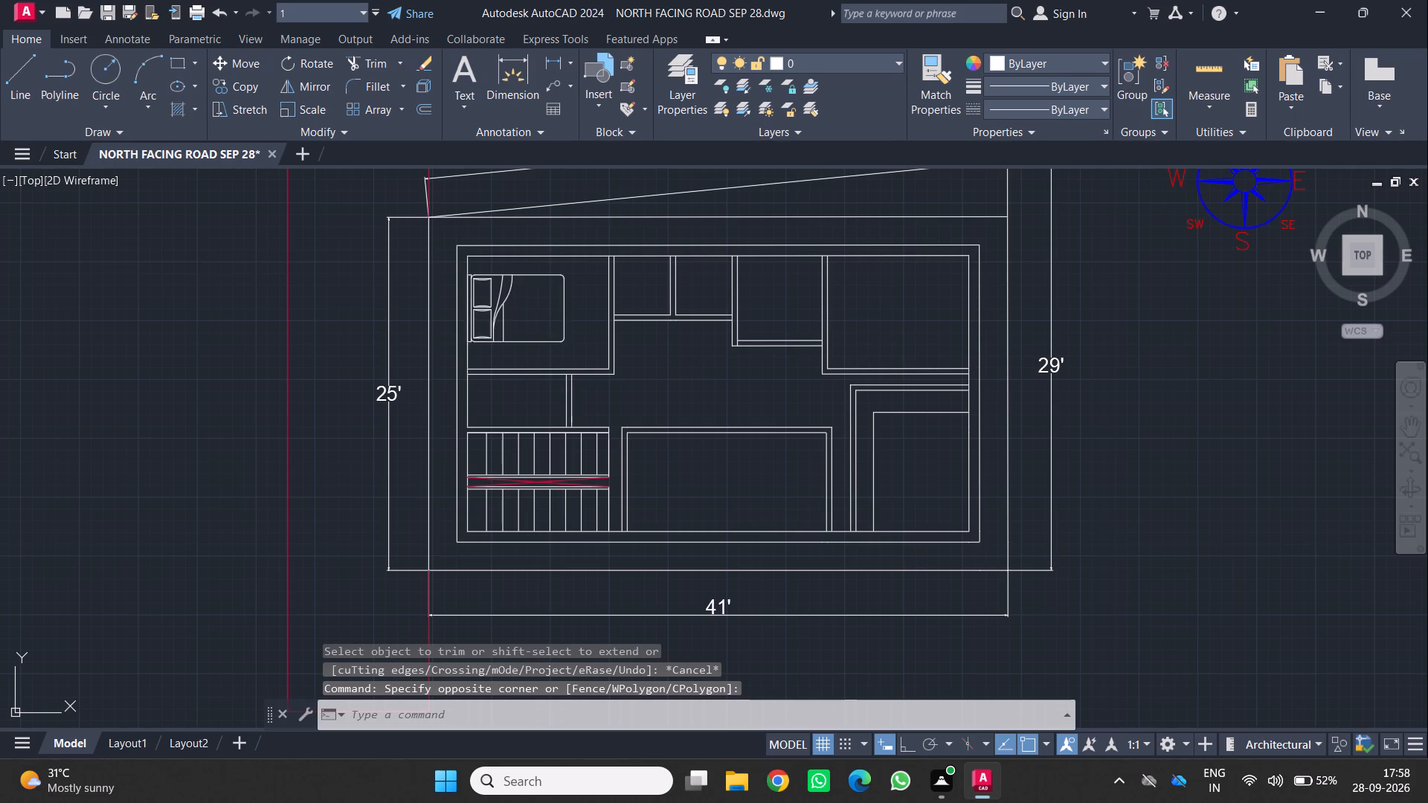
scroll(492, 338, "up", 2)
scroll(492, 340, "down", 2)
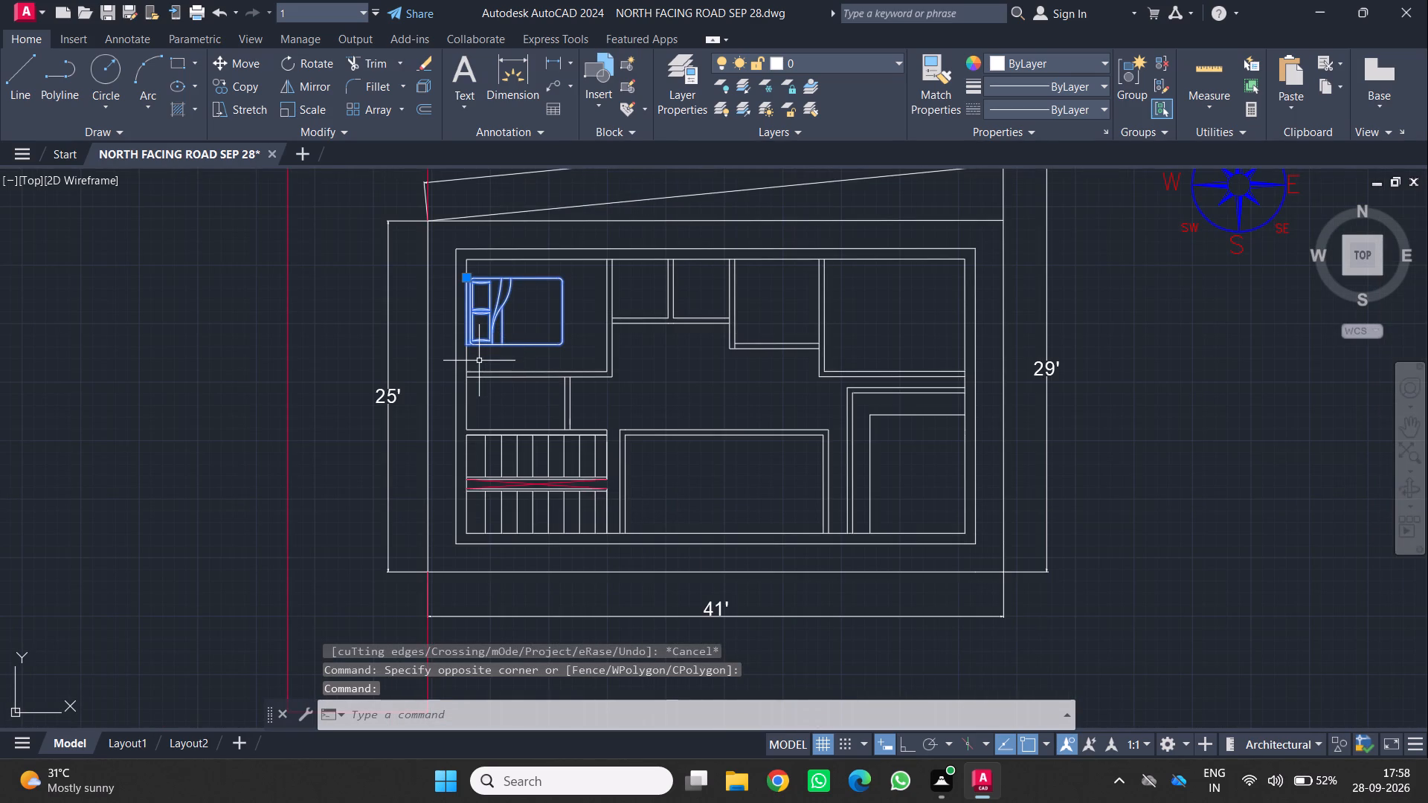
type("CO")
key("Return")
scroll(502, 368, "up", 3)
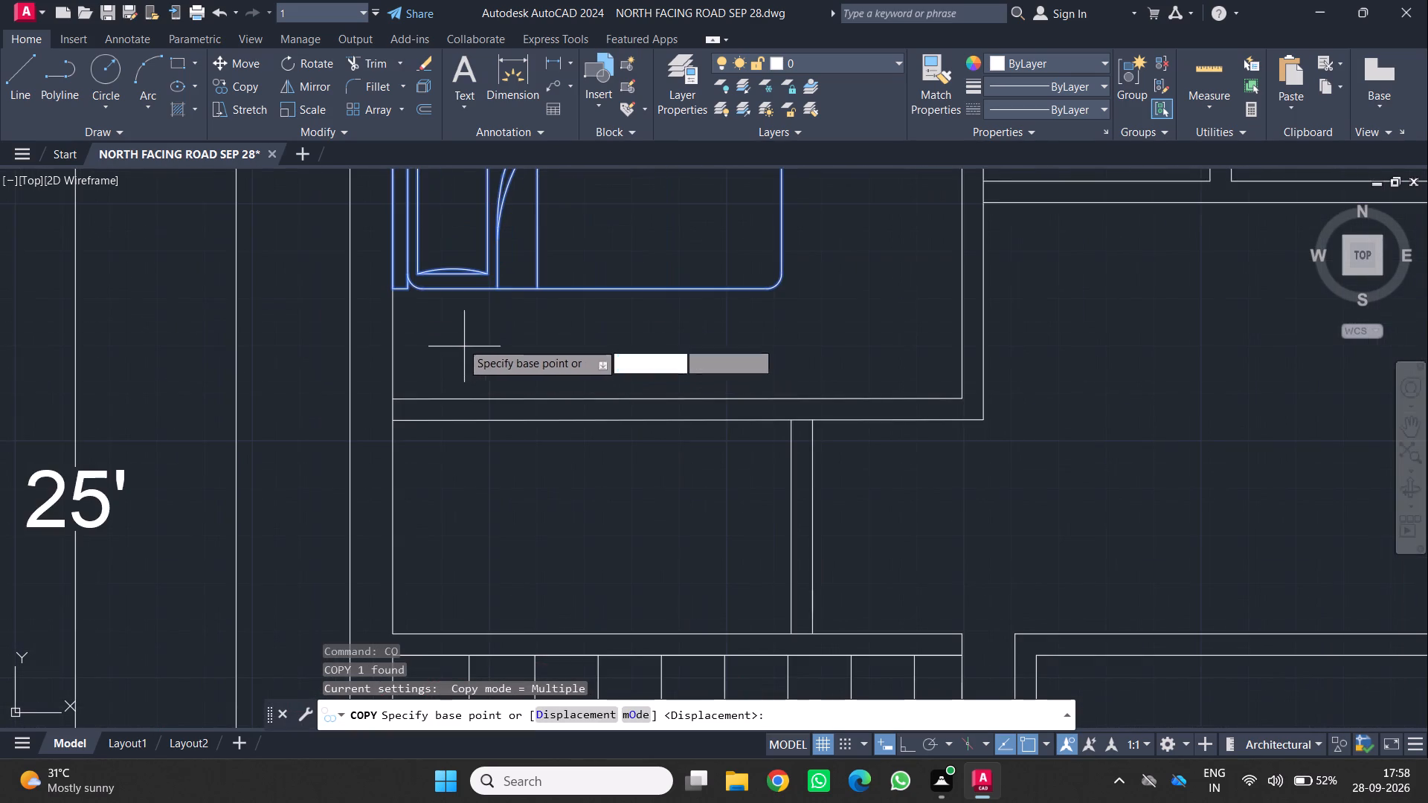
scroll(407, 307, "up", 1)
left_click(387, 281)
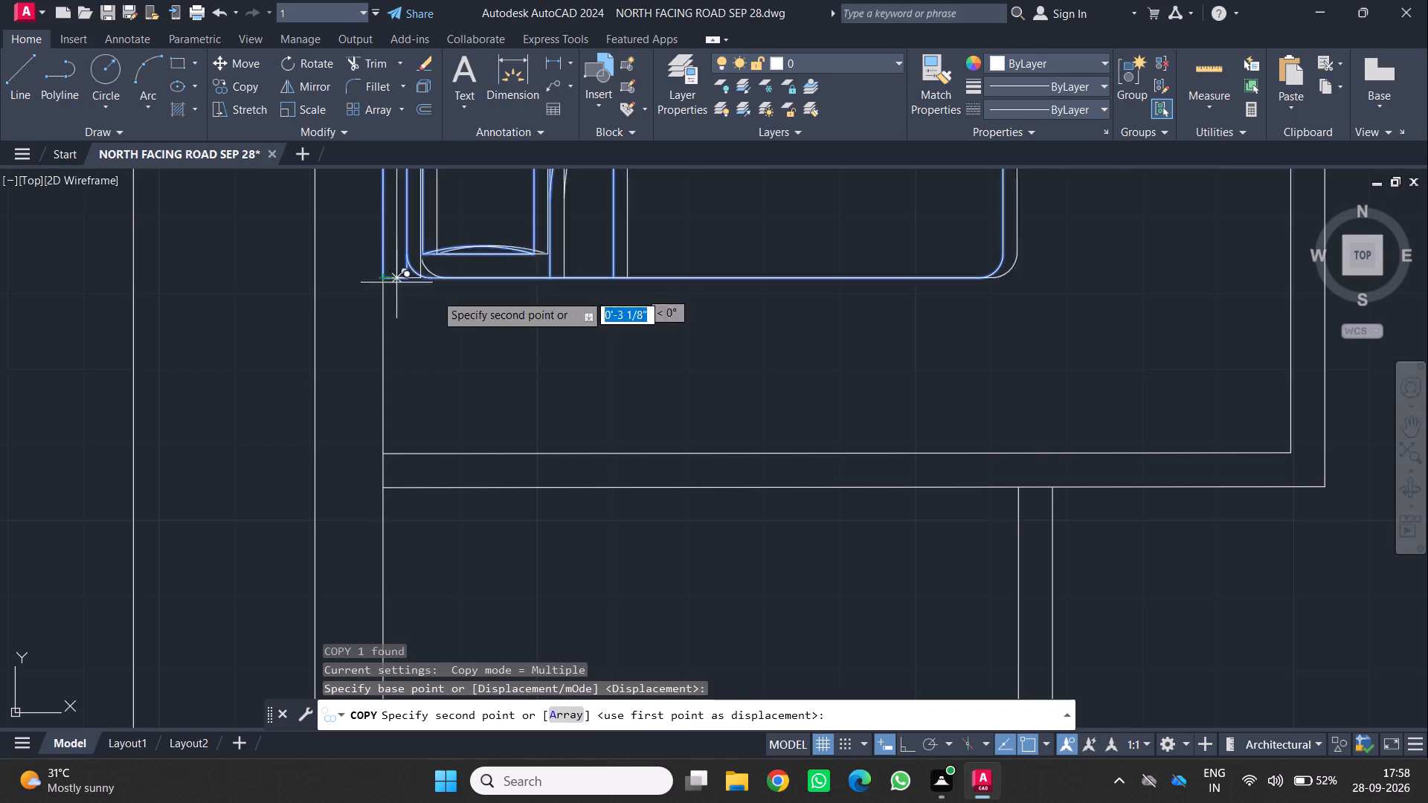
scroll(496, 325, "down", 5)
scroll(653, 324, "up", 1)
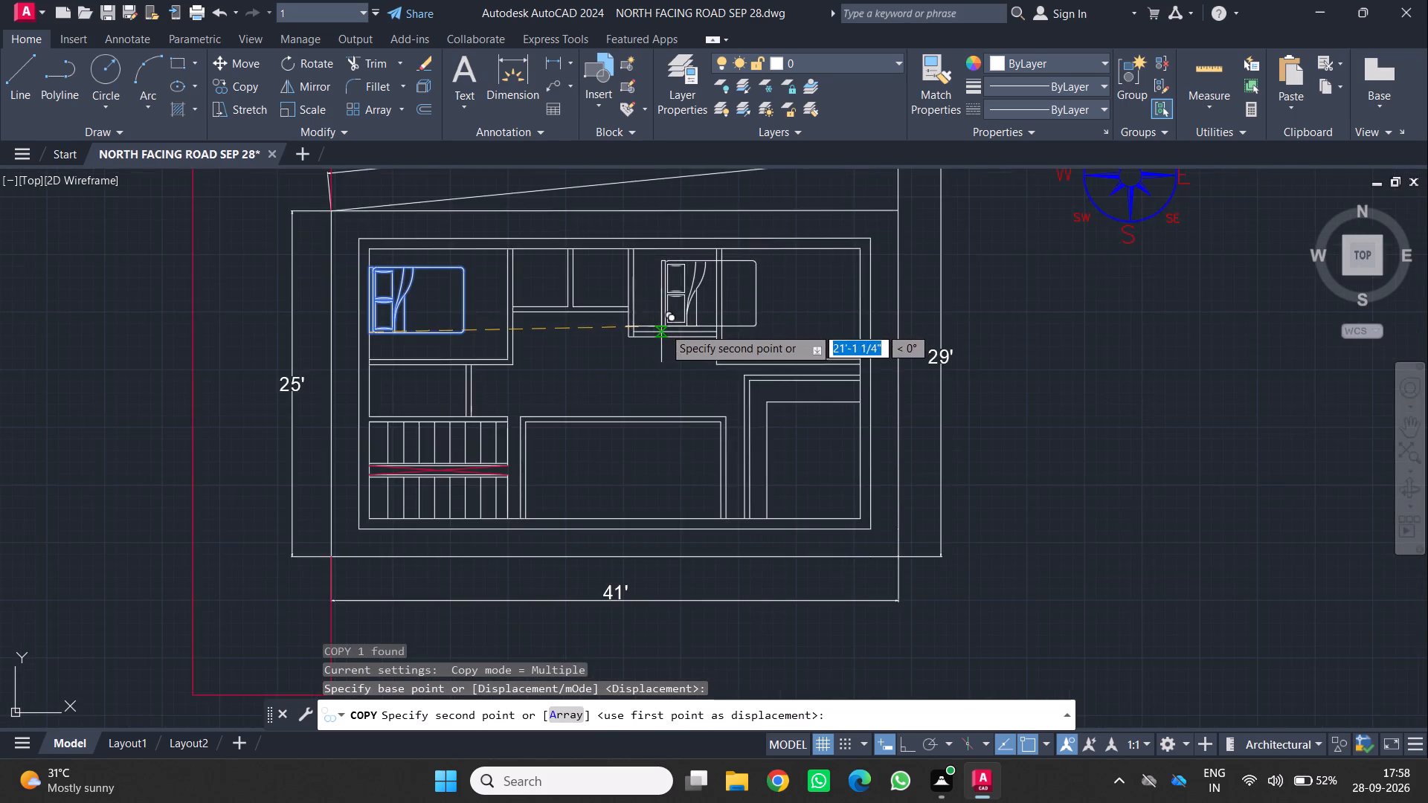
scroll(691, 343, "up", 2)
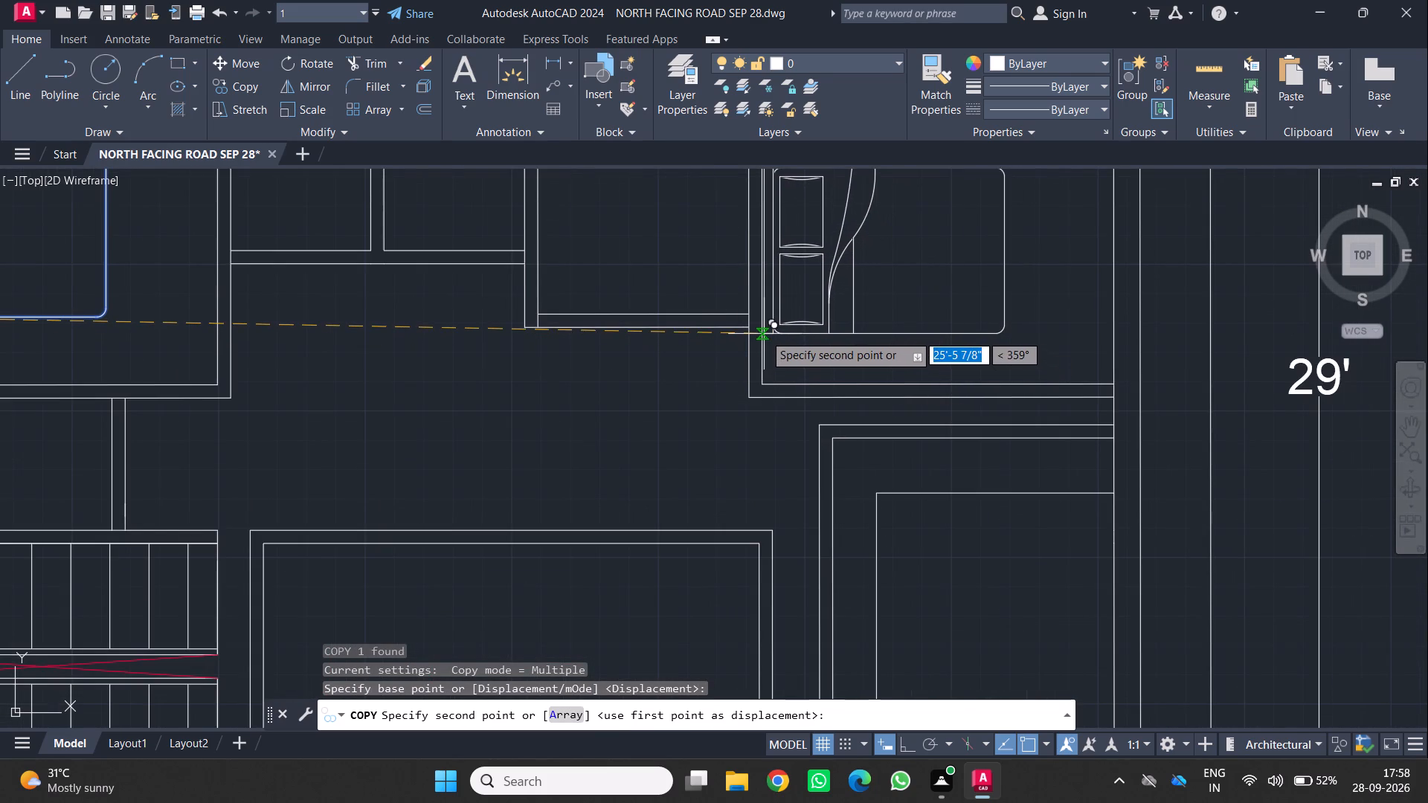
left_click(765, 332)
scroll(828, 405, "down", 1)
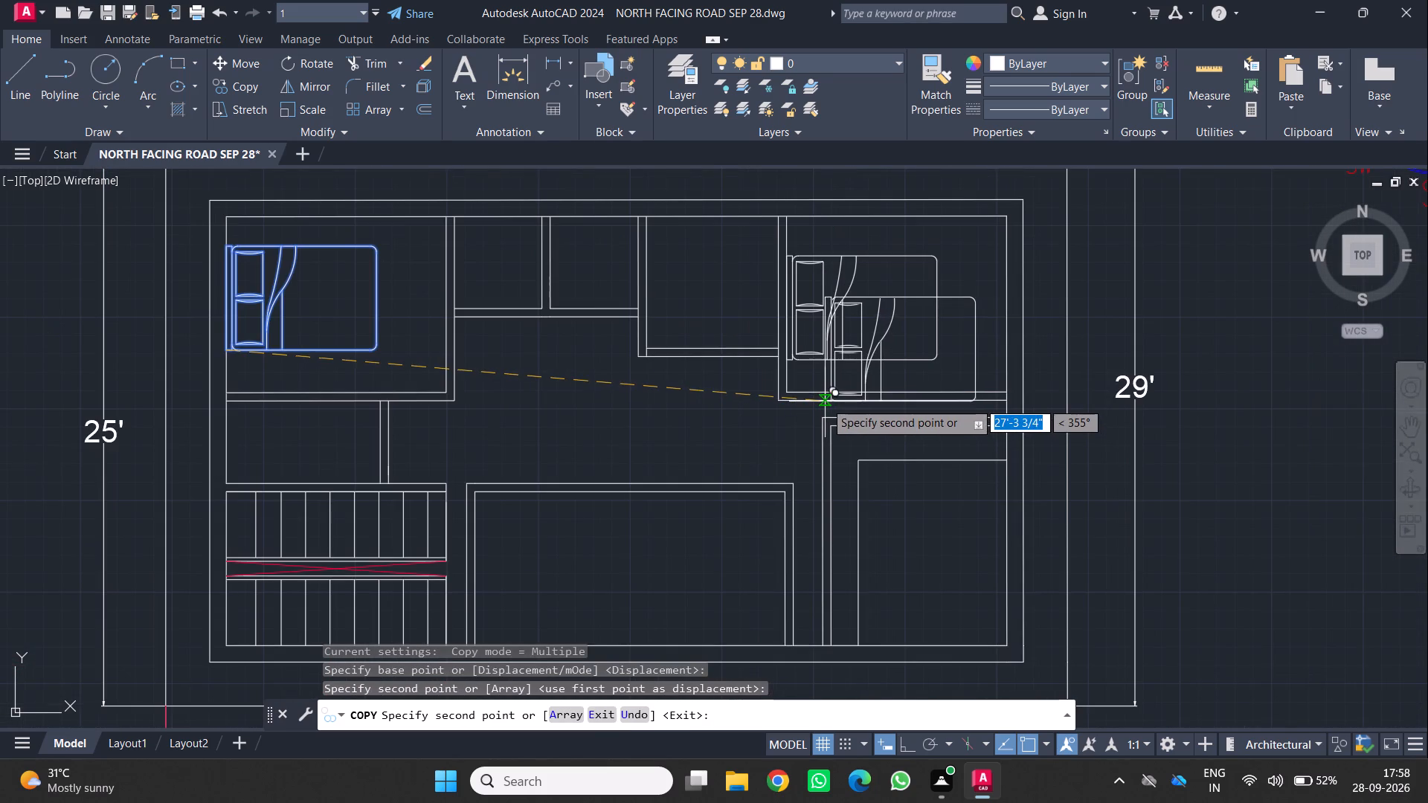
key("Return")
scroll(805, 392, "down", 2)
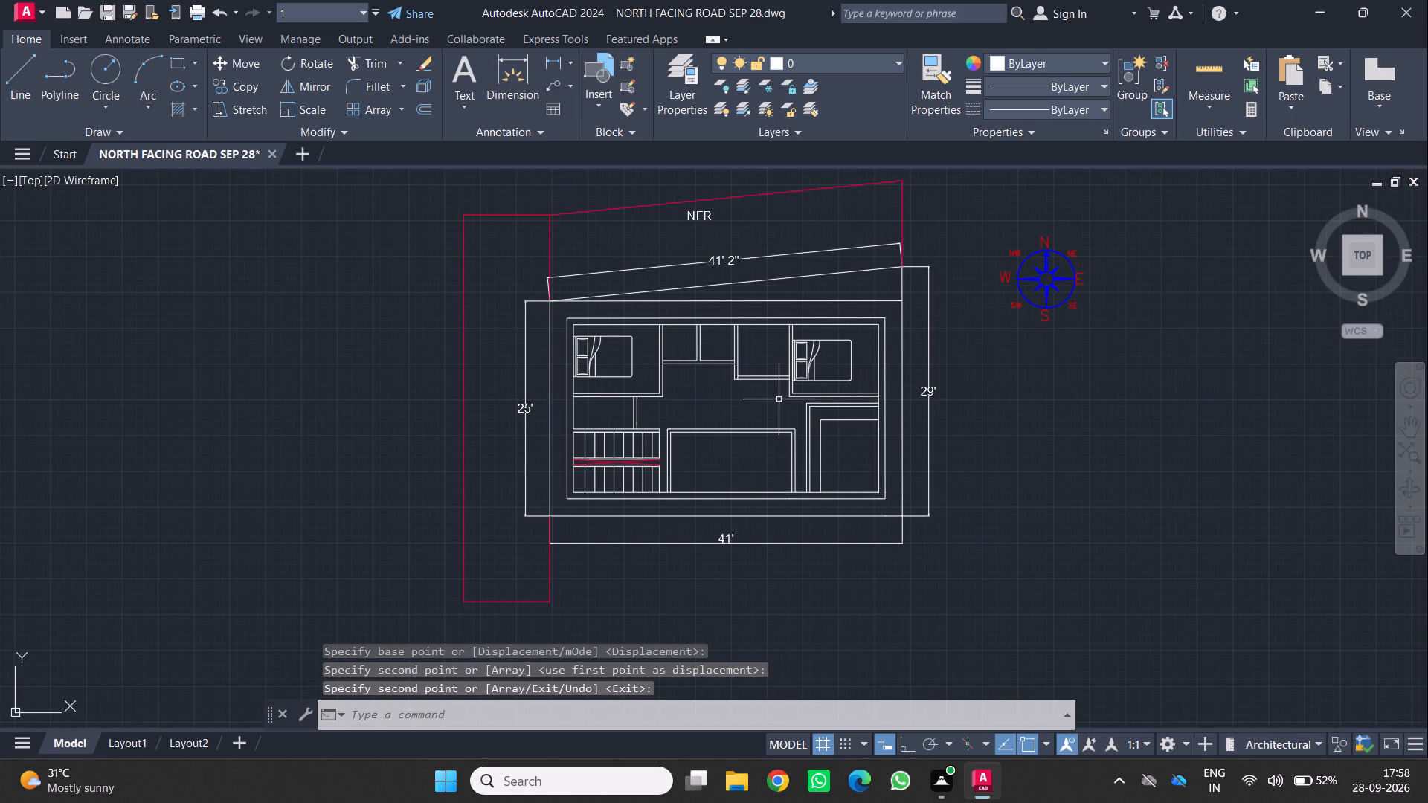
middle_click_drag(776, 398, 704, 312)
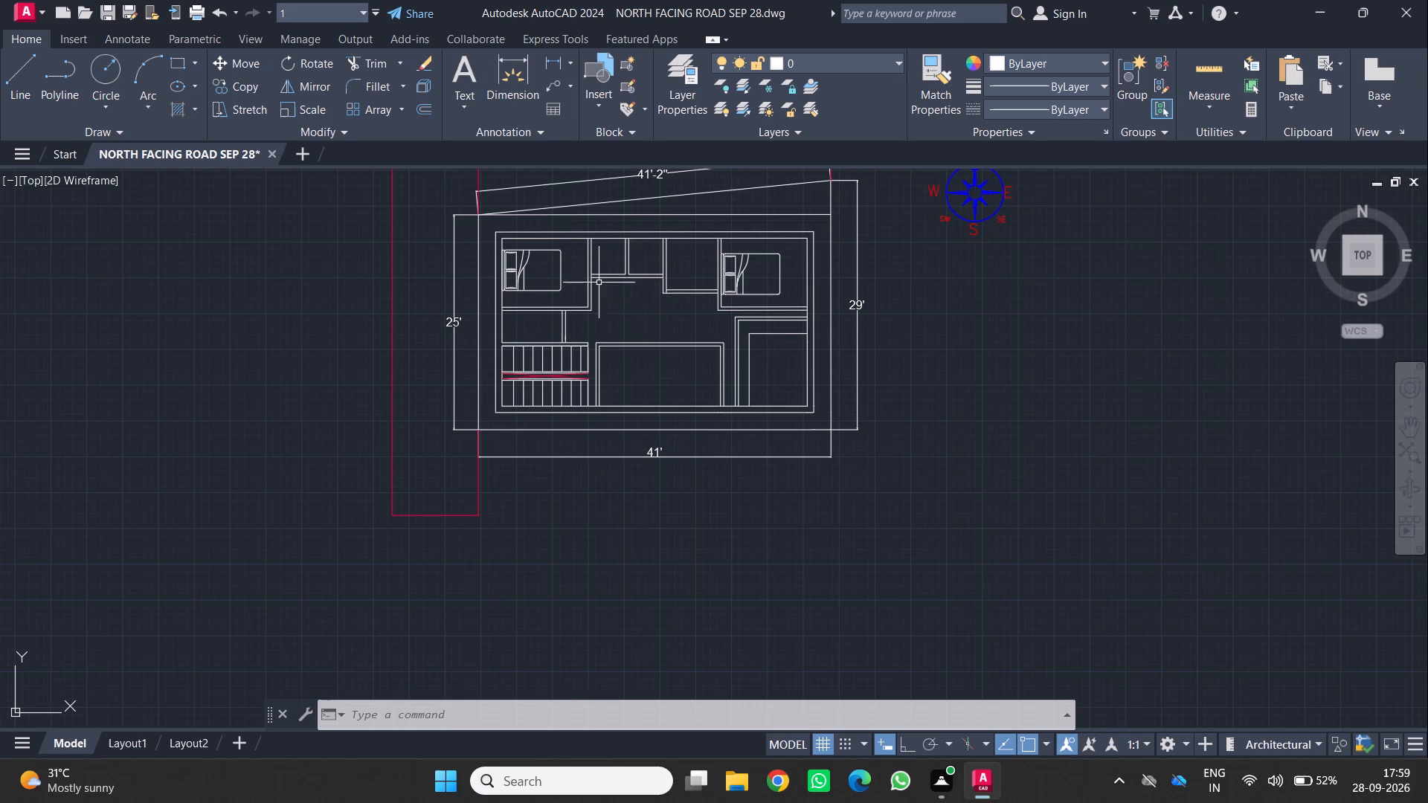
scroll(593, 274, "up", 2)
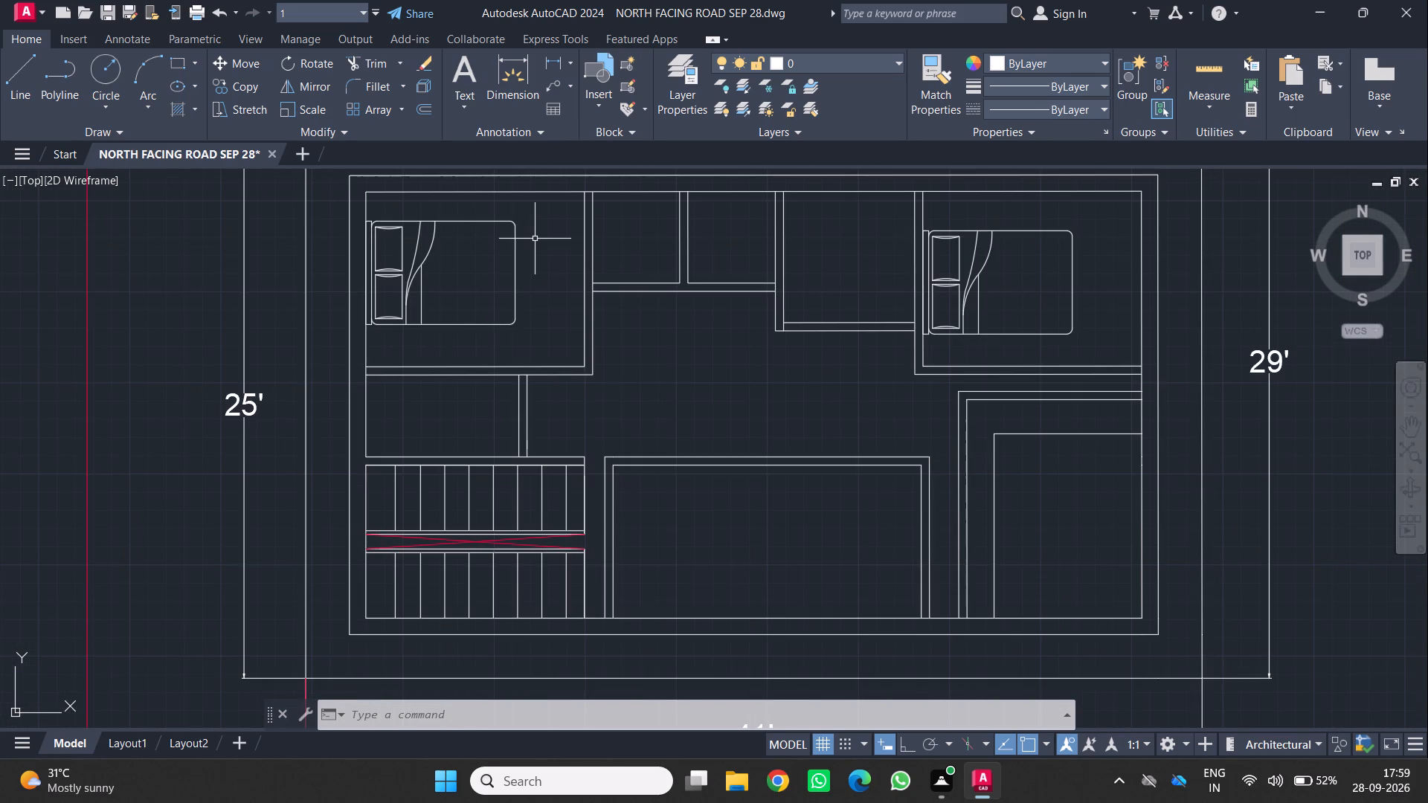
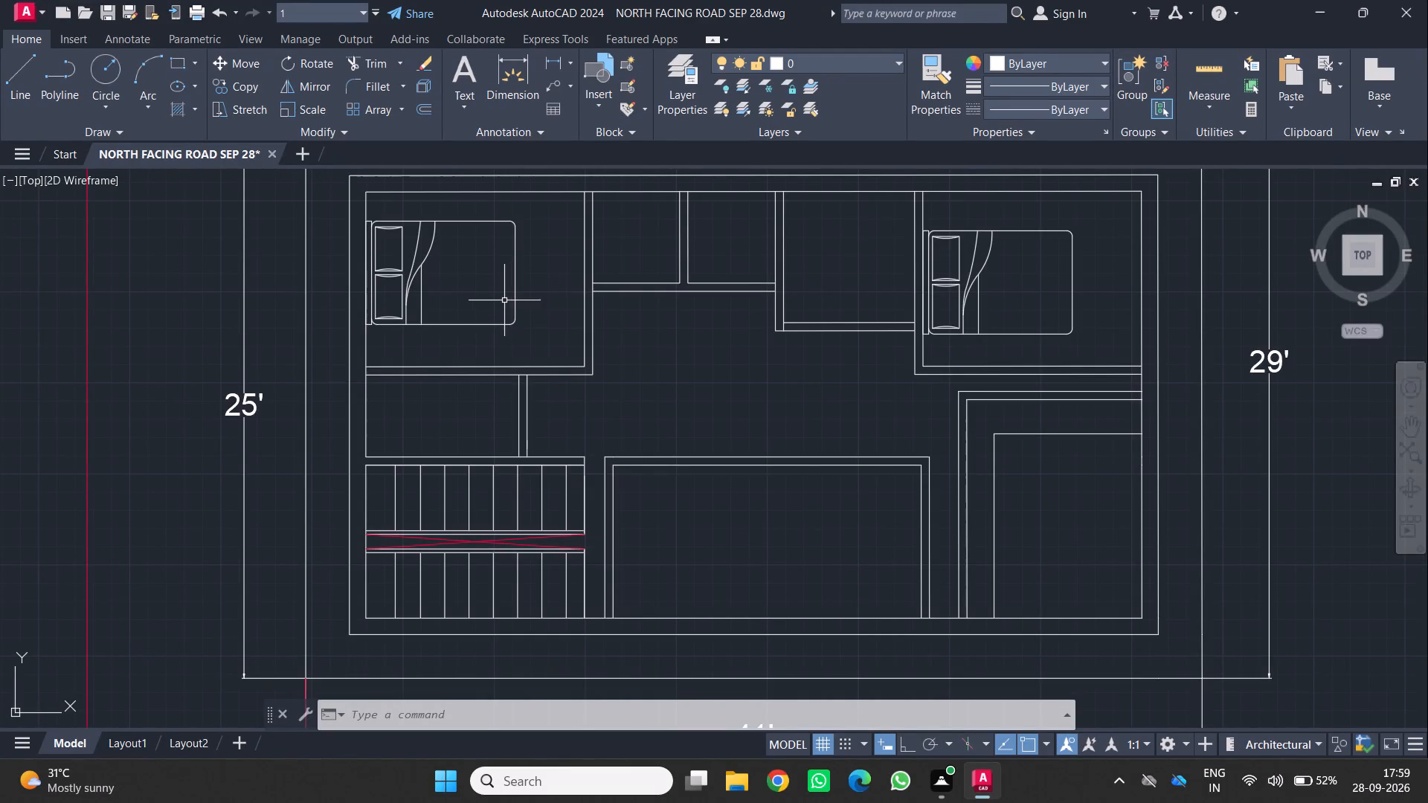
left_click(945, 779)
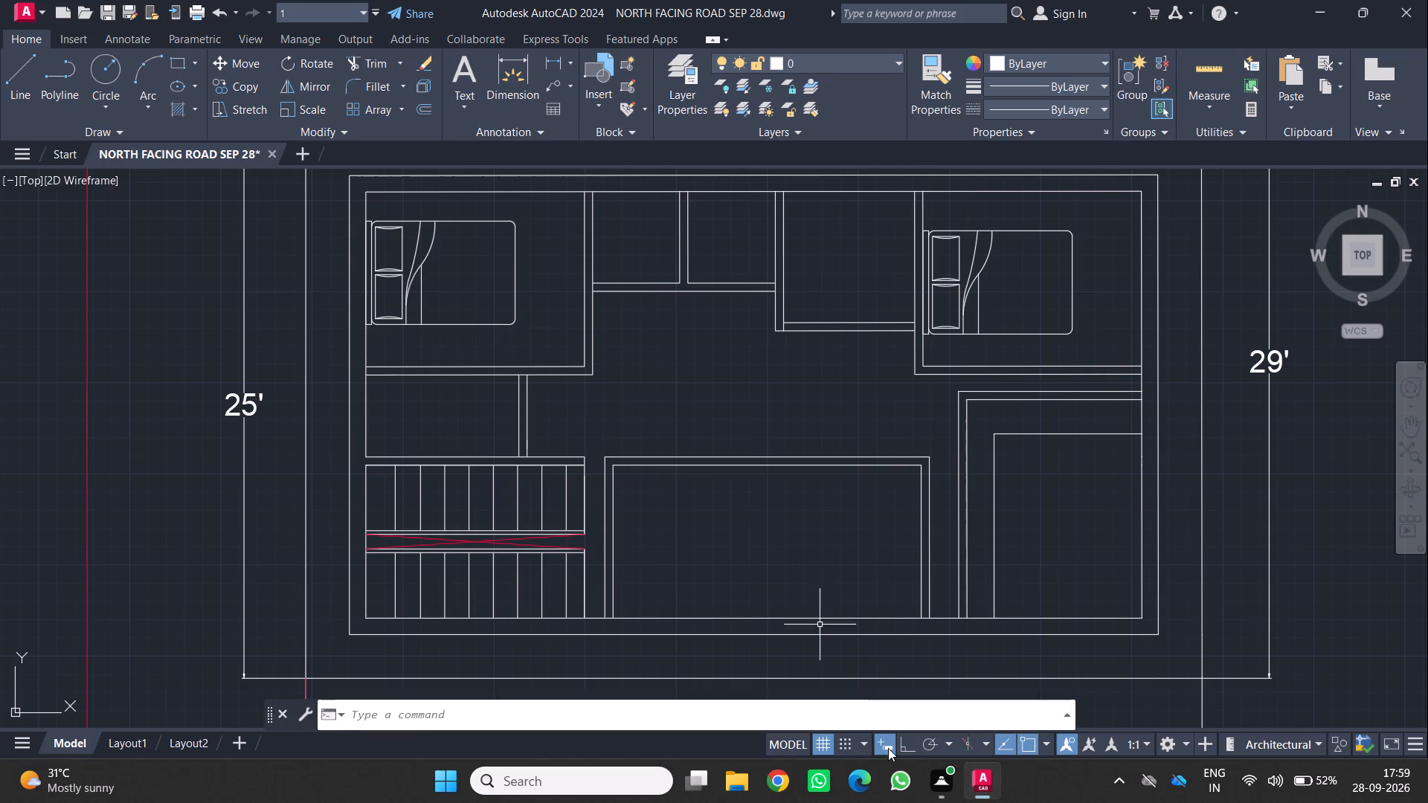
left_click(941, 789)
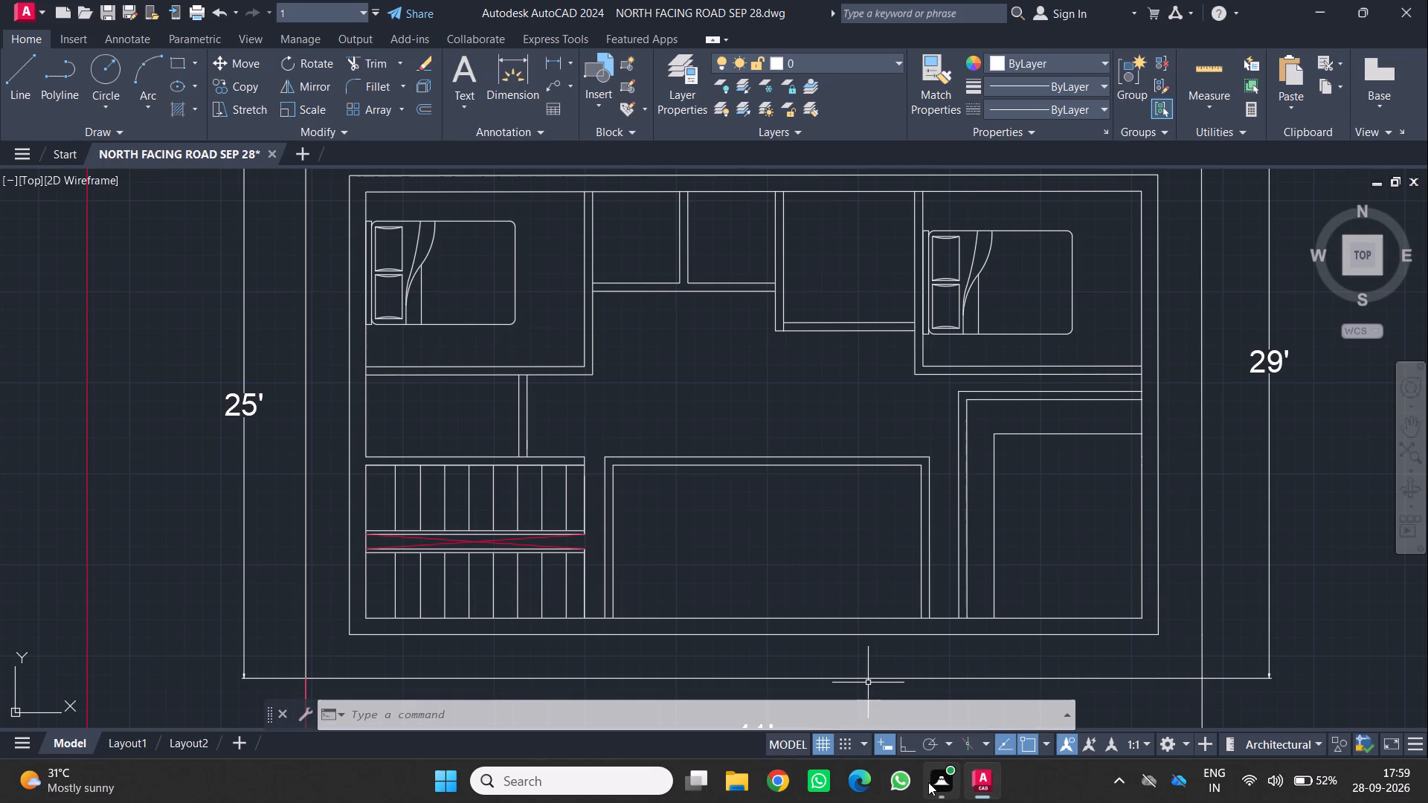
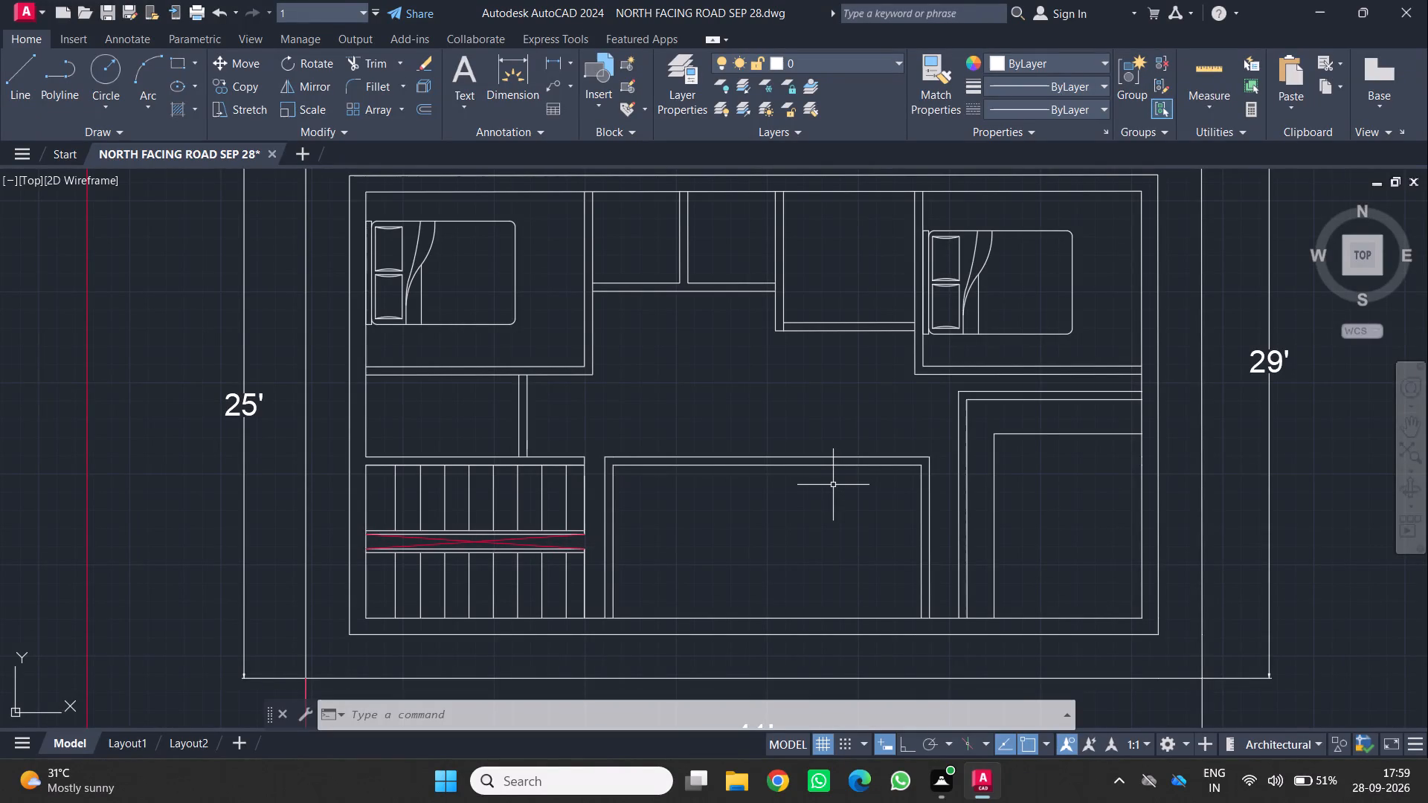
Add a multiline text label ENTRY north of the northeast bedroom, between the plot line and outer wall, trying a 1' text height.
scroll(797, 384, "down", 1)
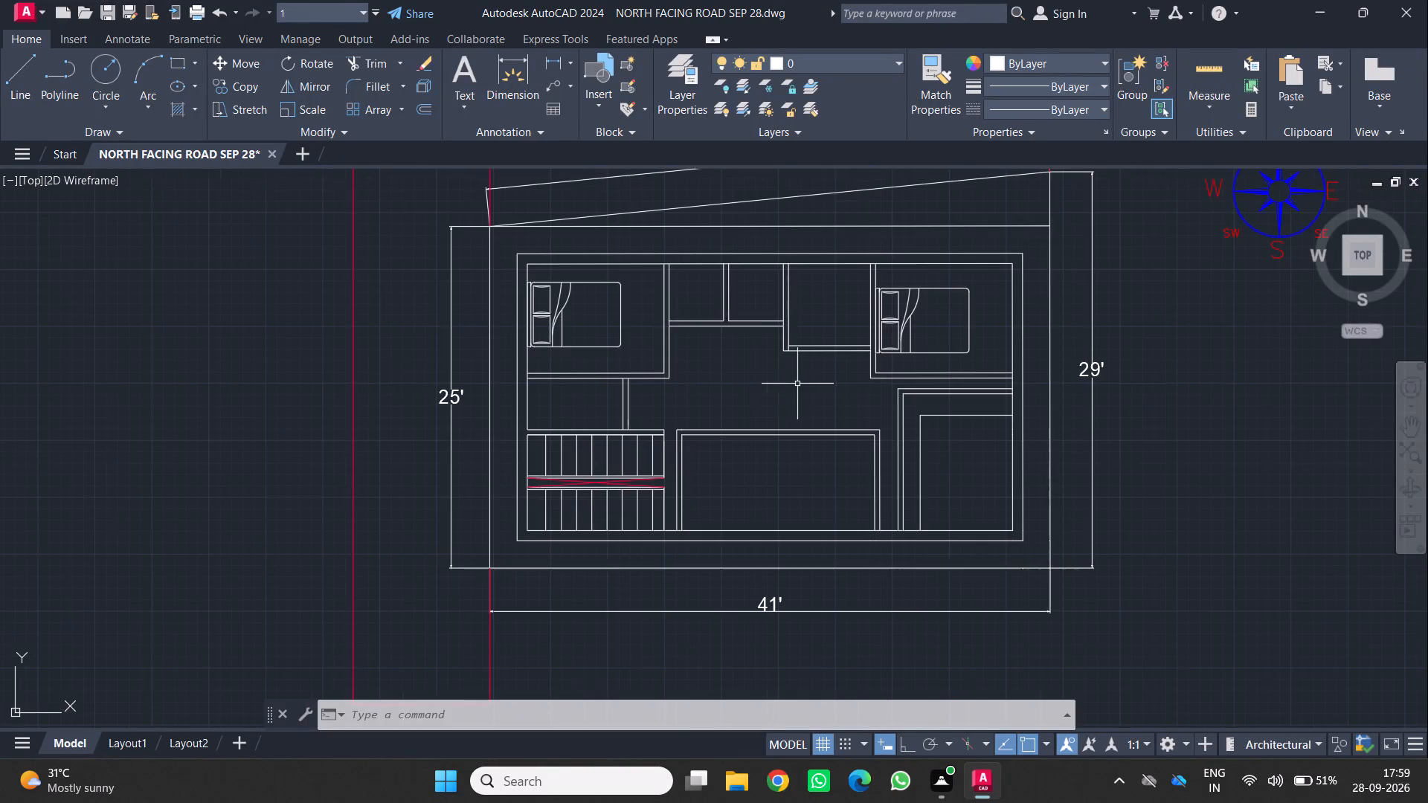
middle_click_drag(794, 383, 535, 529)
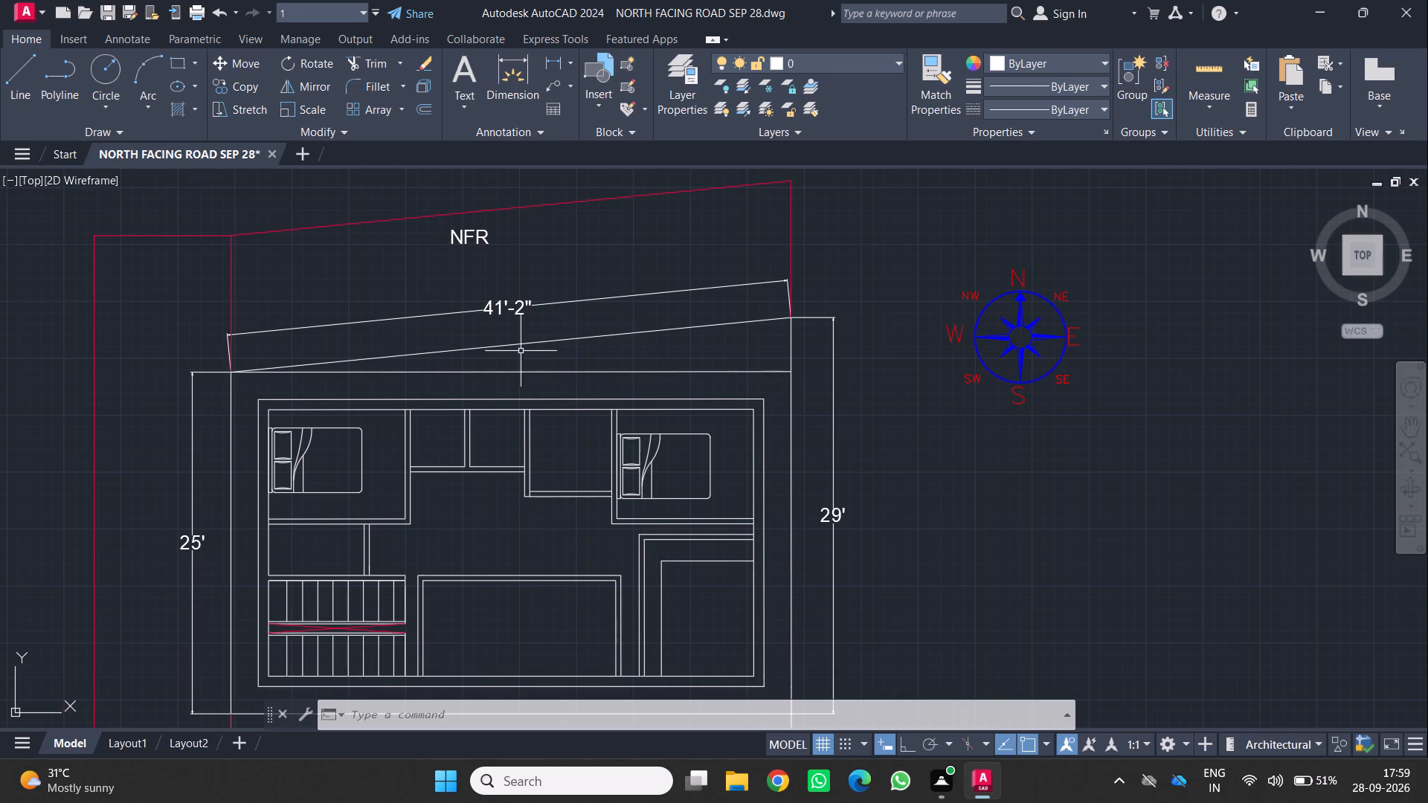
middle_click_drag(640, 381, 550, 348)
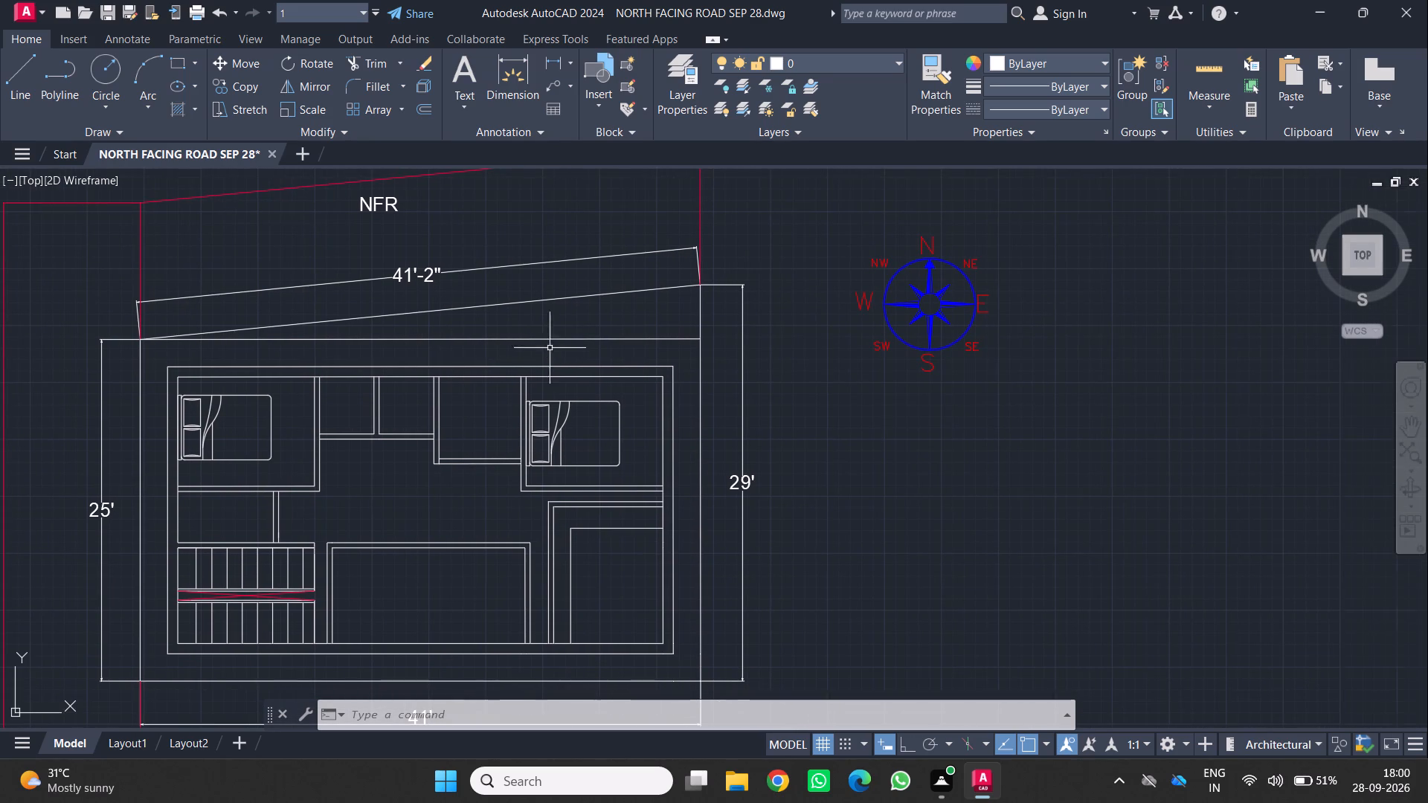
left_click(462, 68)
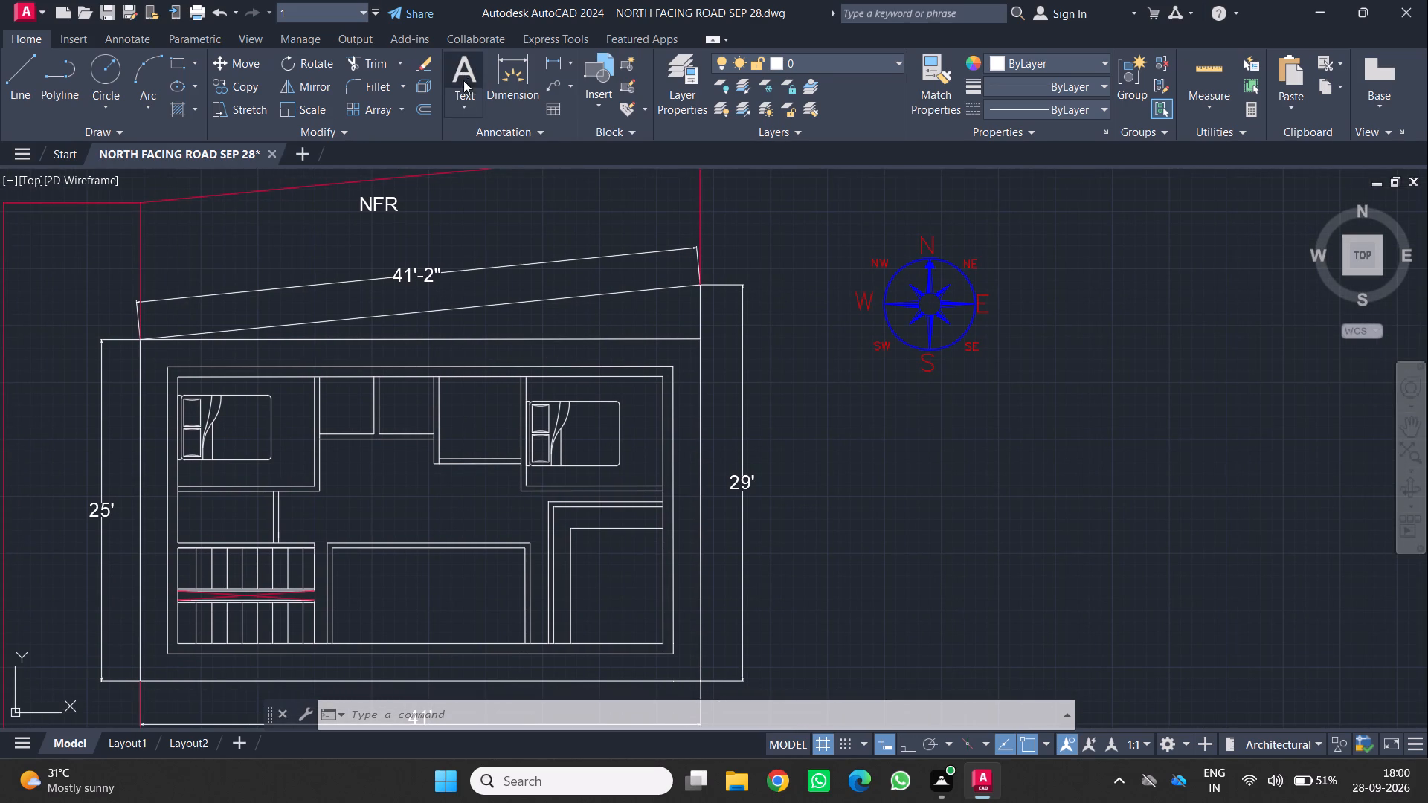
scroll(573, 344, "up", 2)
left_click(576, 347)
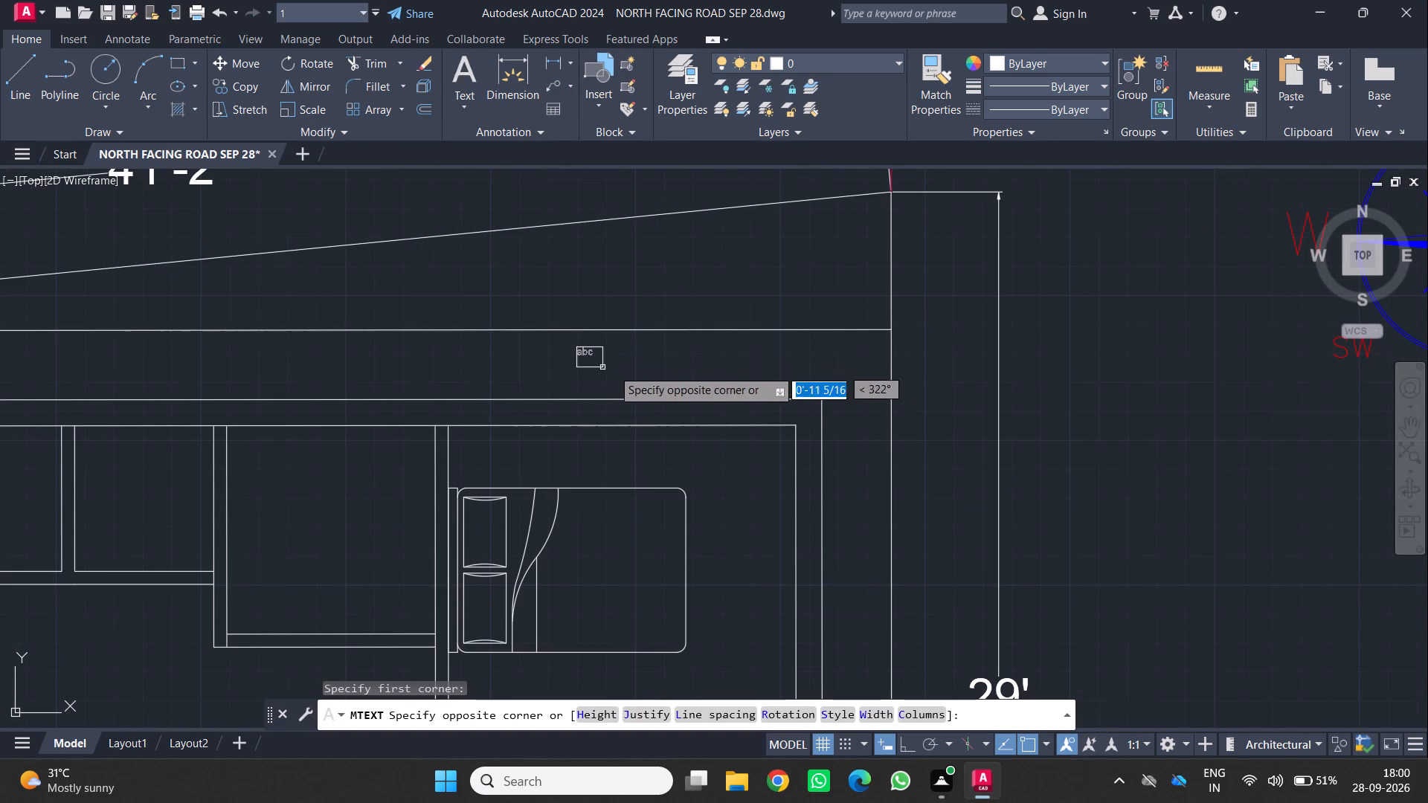
left_click(682, 376)
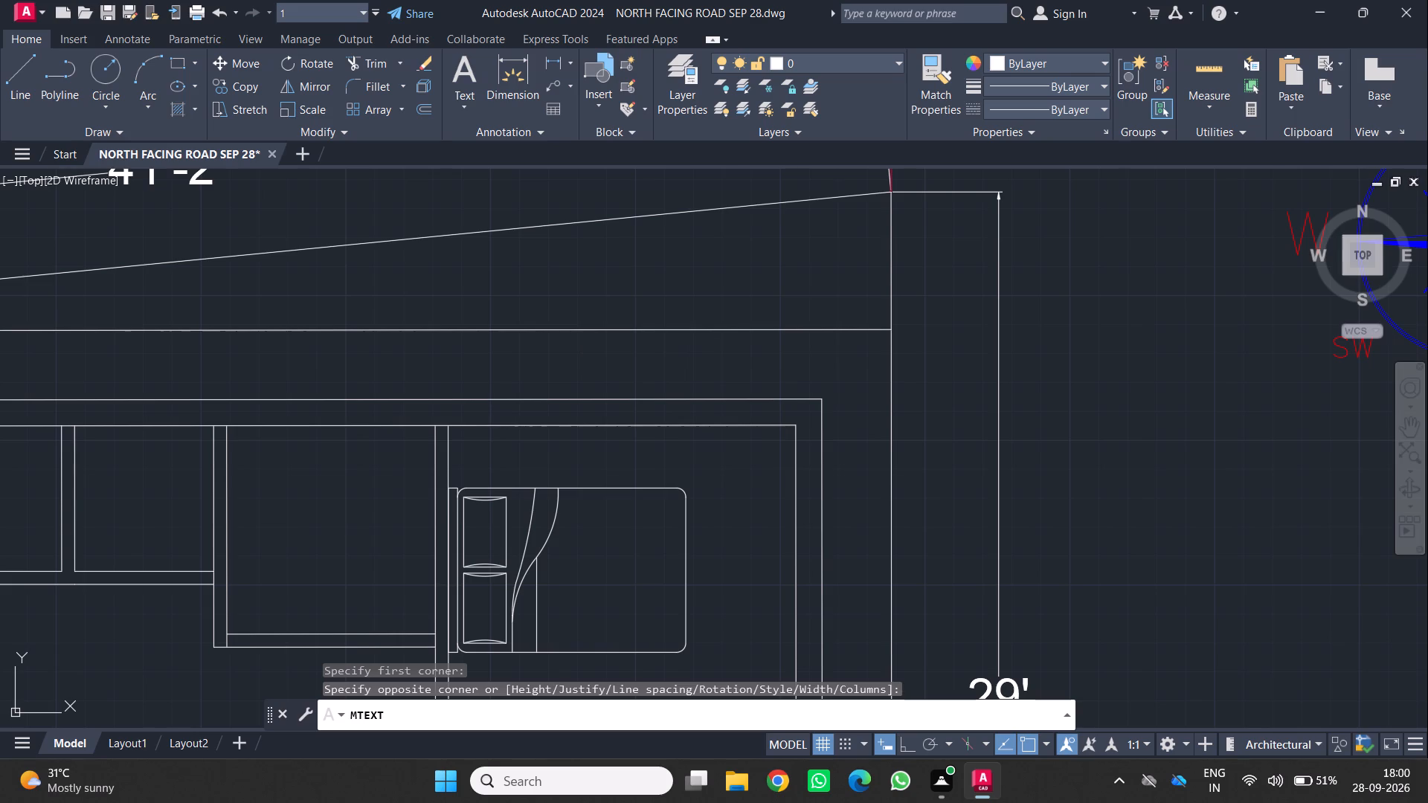
type("EN")
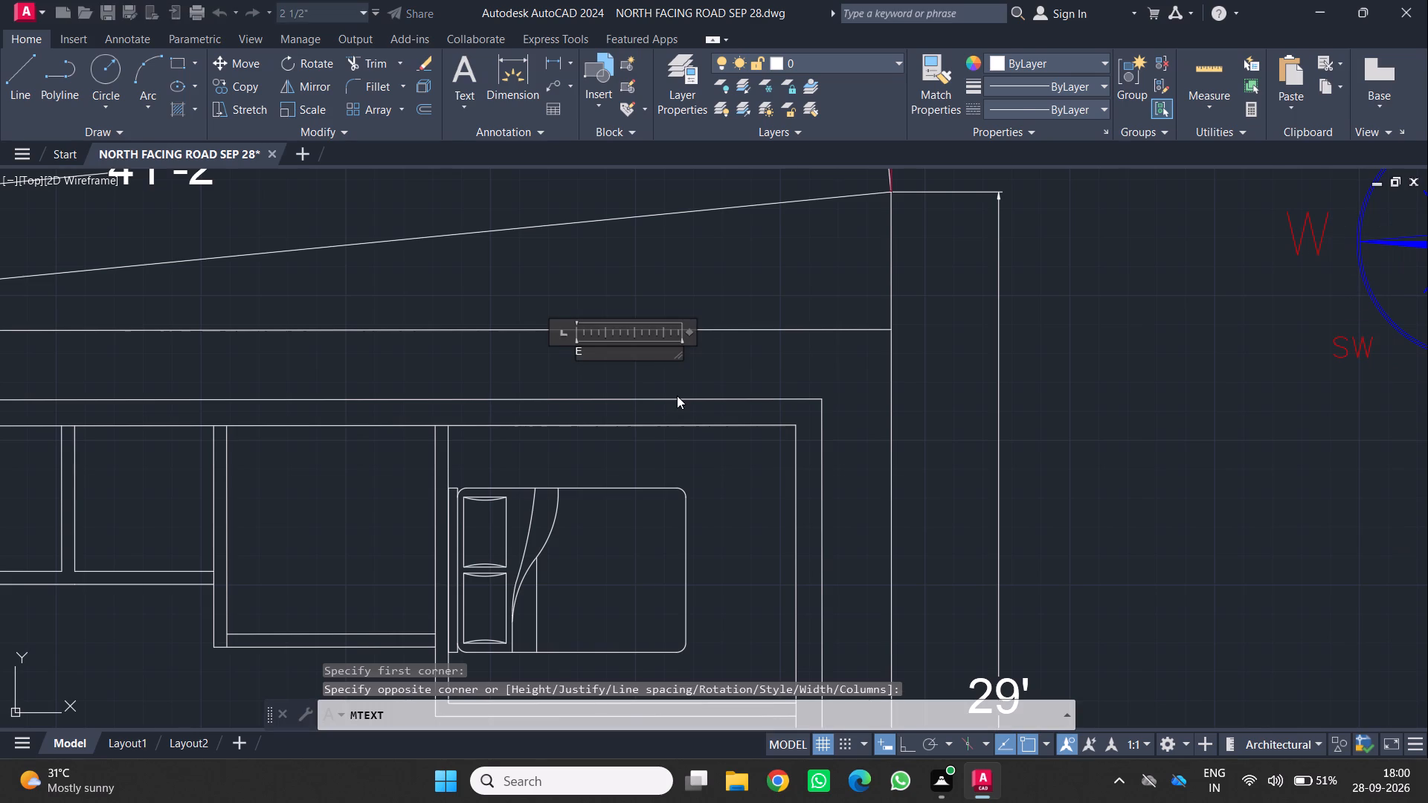
type("TRY")
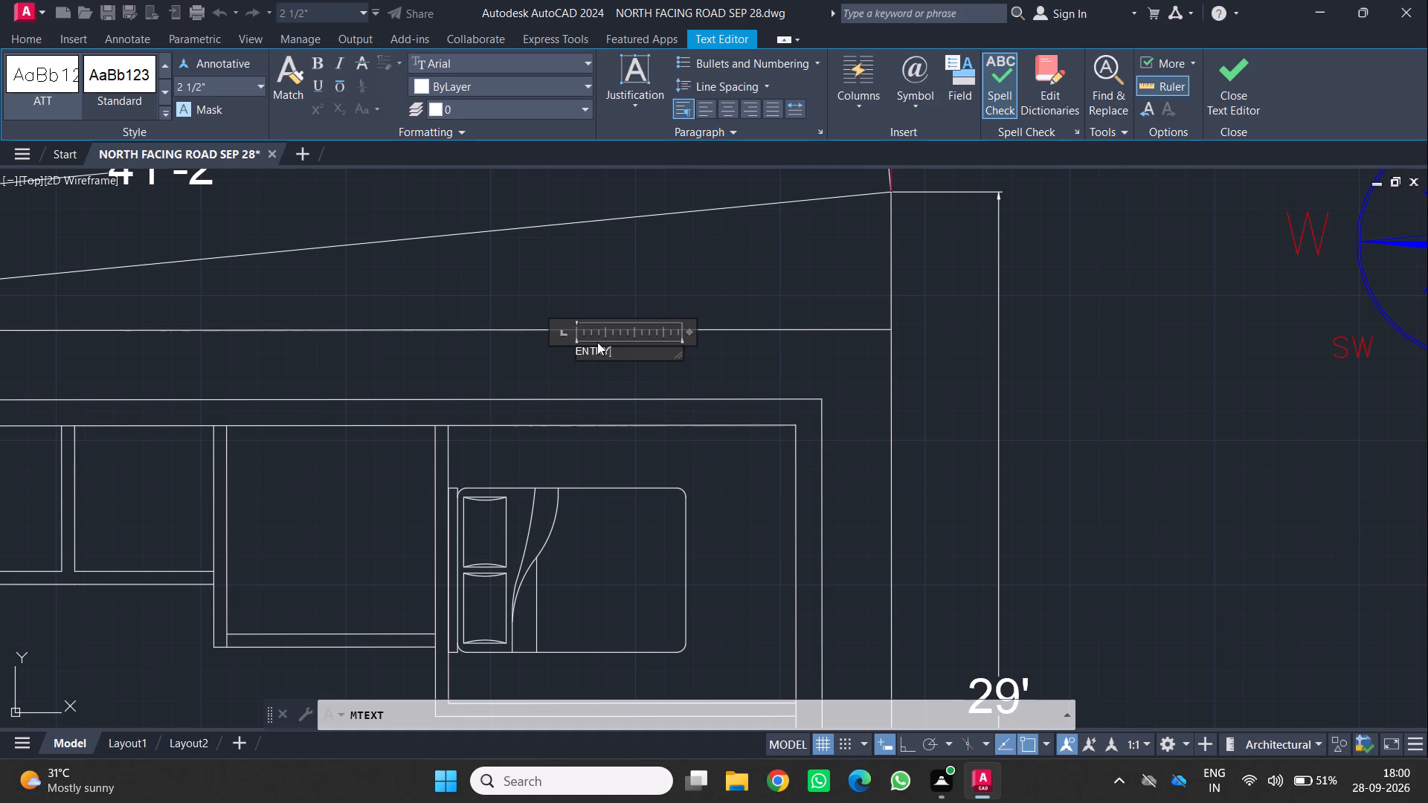
left_click_drag(614, 346, 471, 364)
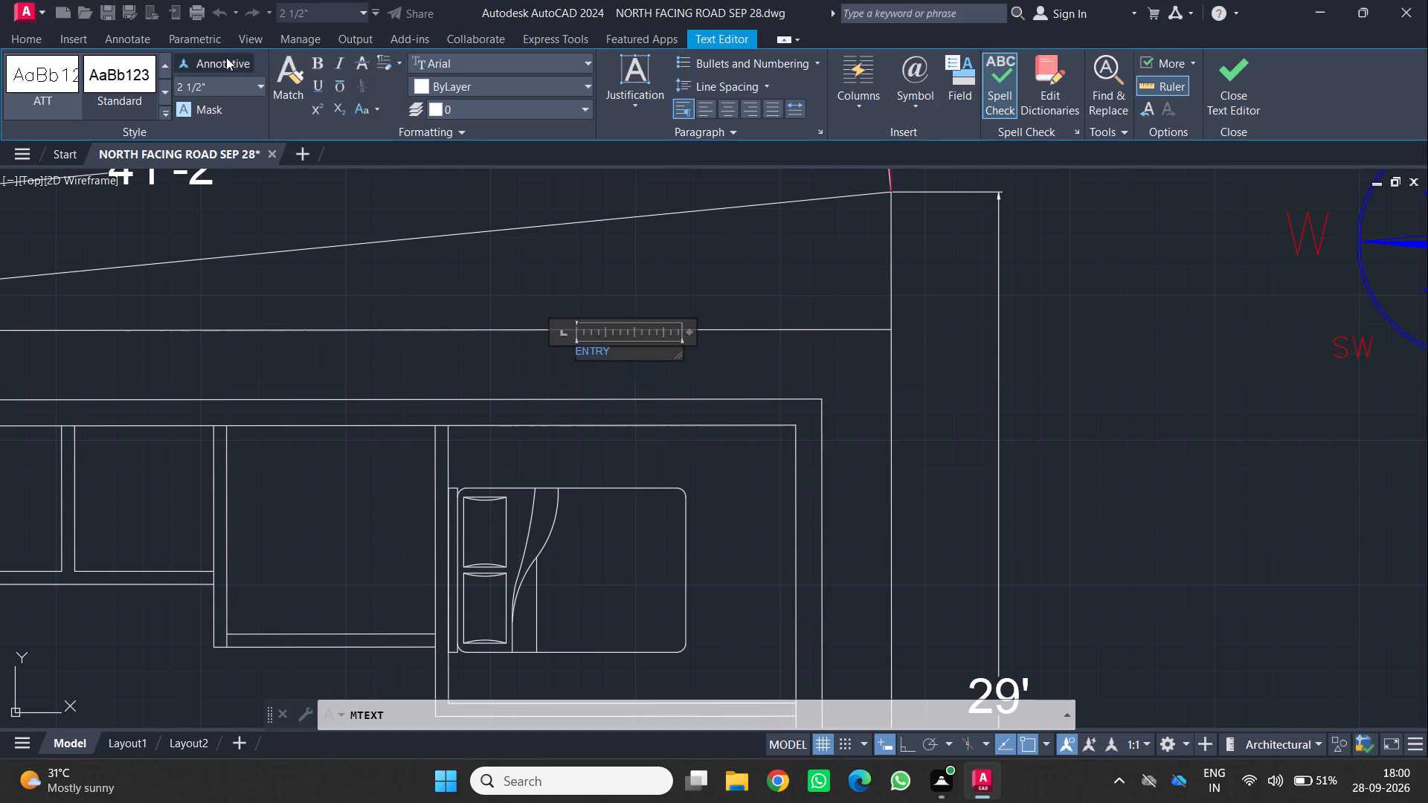
left_click(219, 85)
type("1'")
left_click(415, 257)
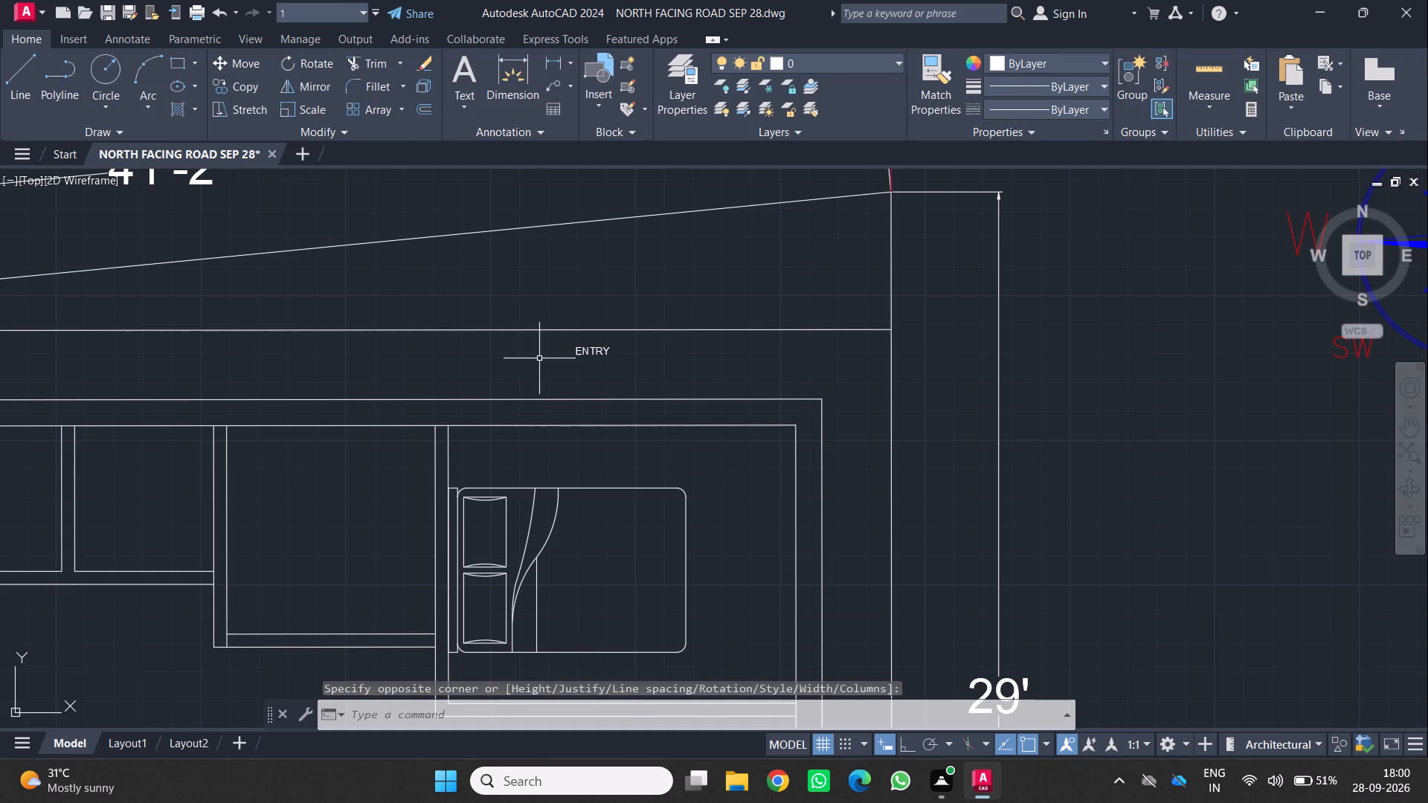
Set the ENTRY label's text height to 1' in its properties.
left_click(588, 355)
type("PR")
key("Return")
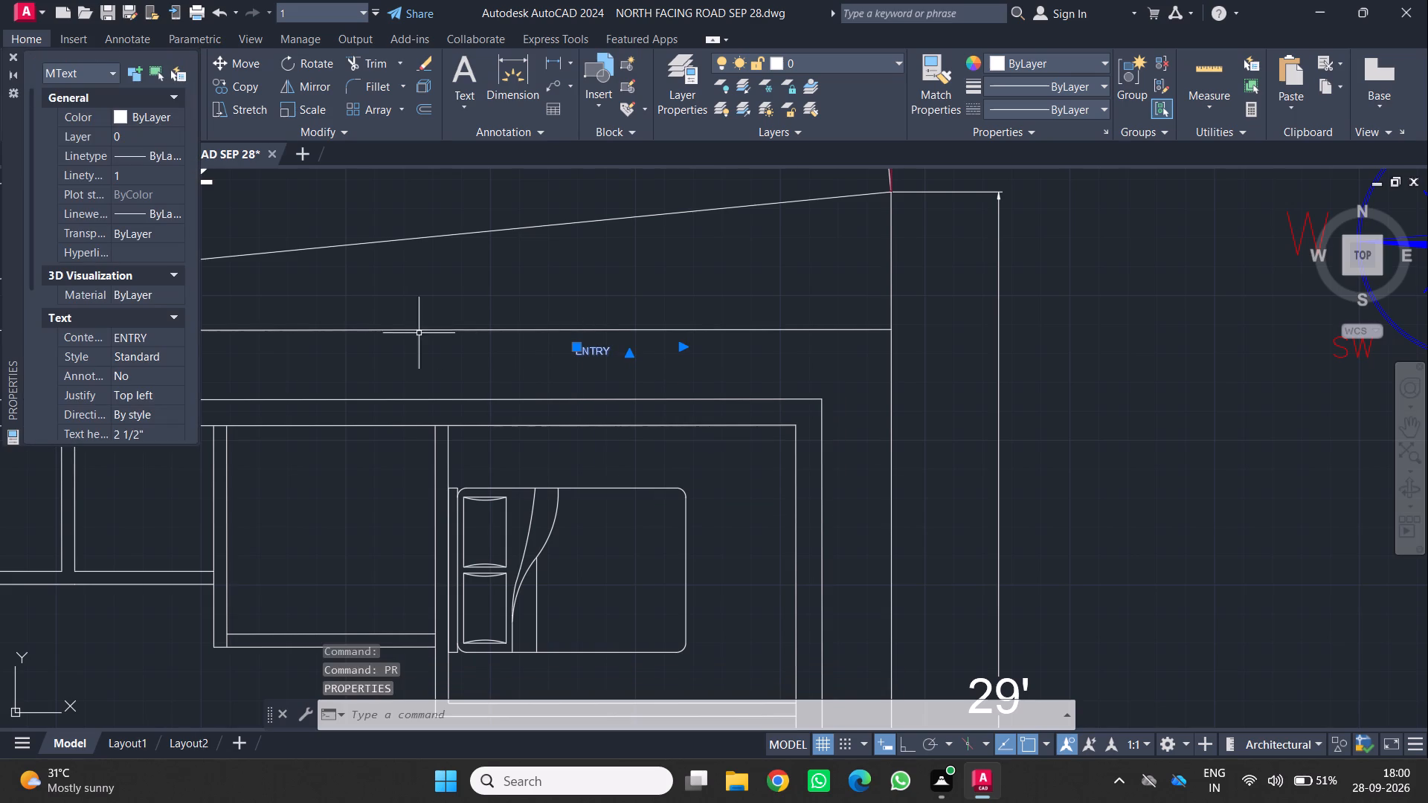
left_click(145, 436)
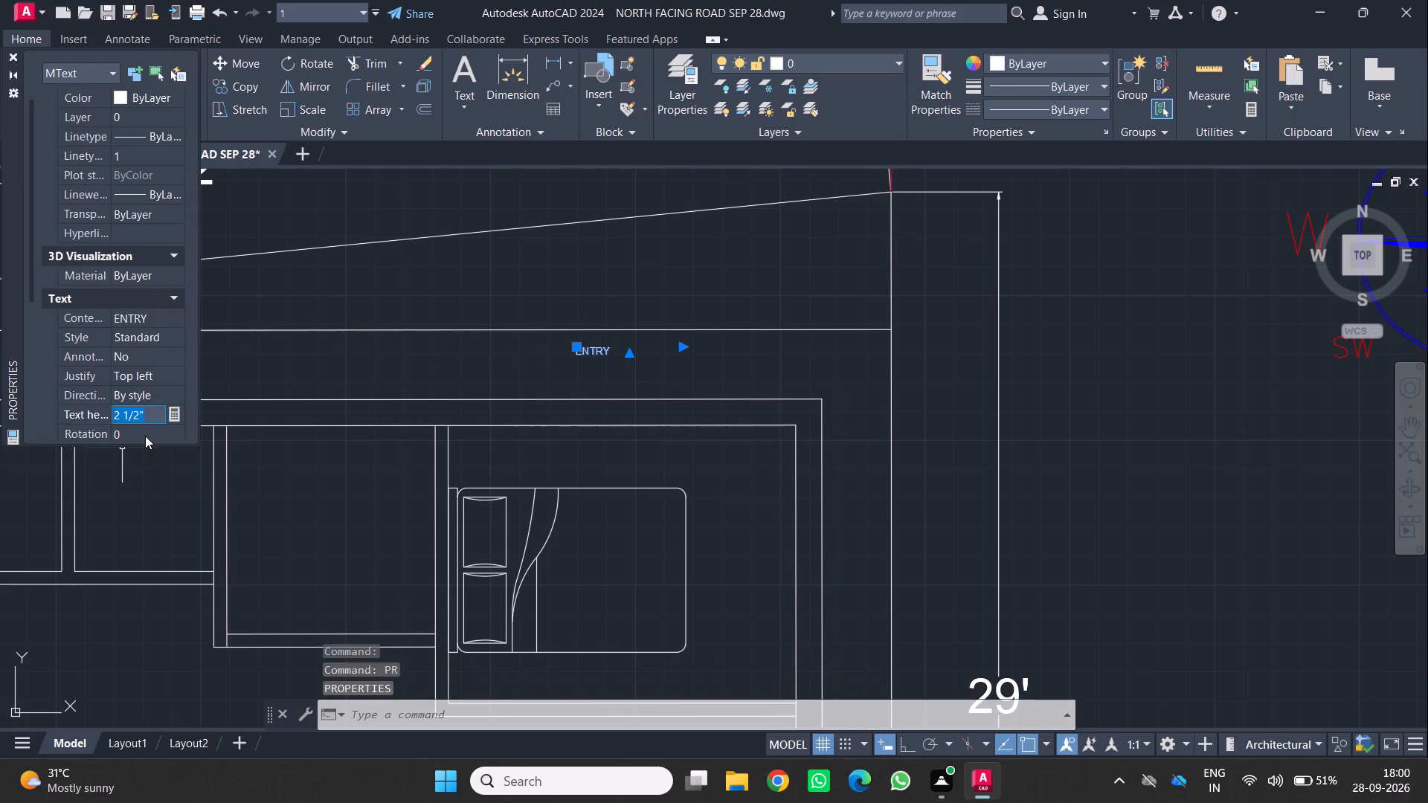
key("1")
key("apostrophe")
key("Return")
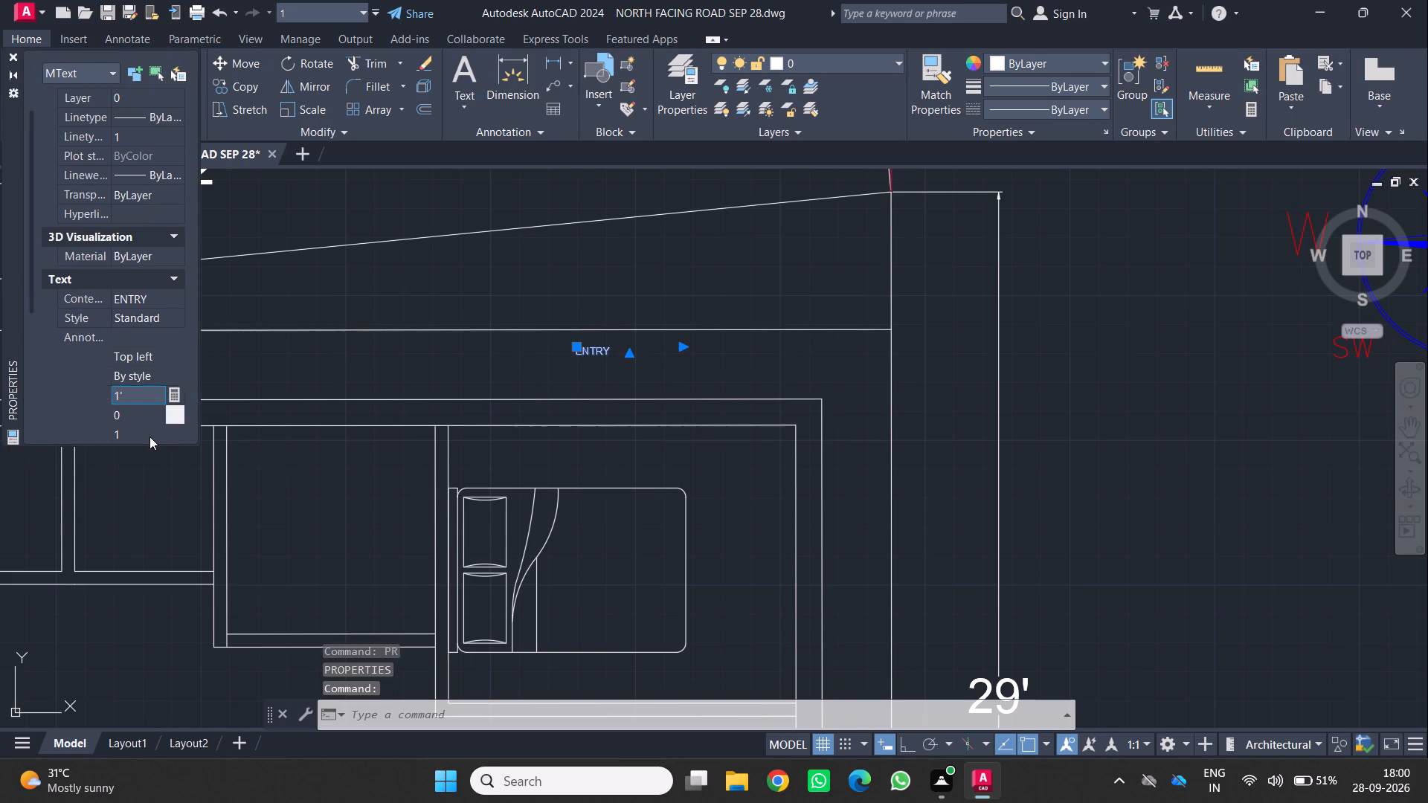
left_click(257, 393)
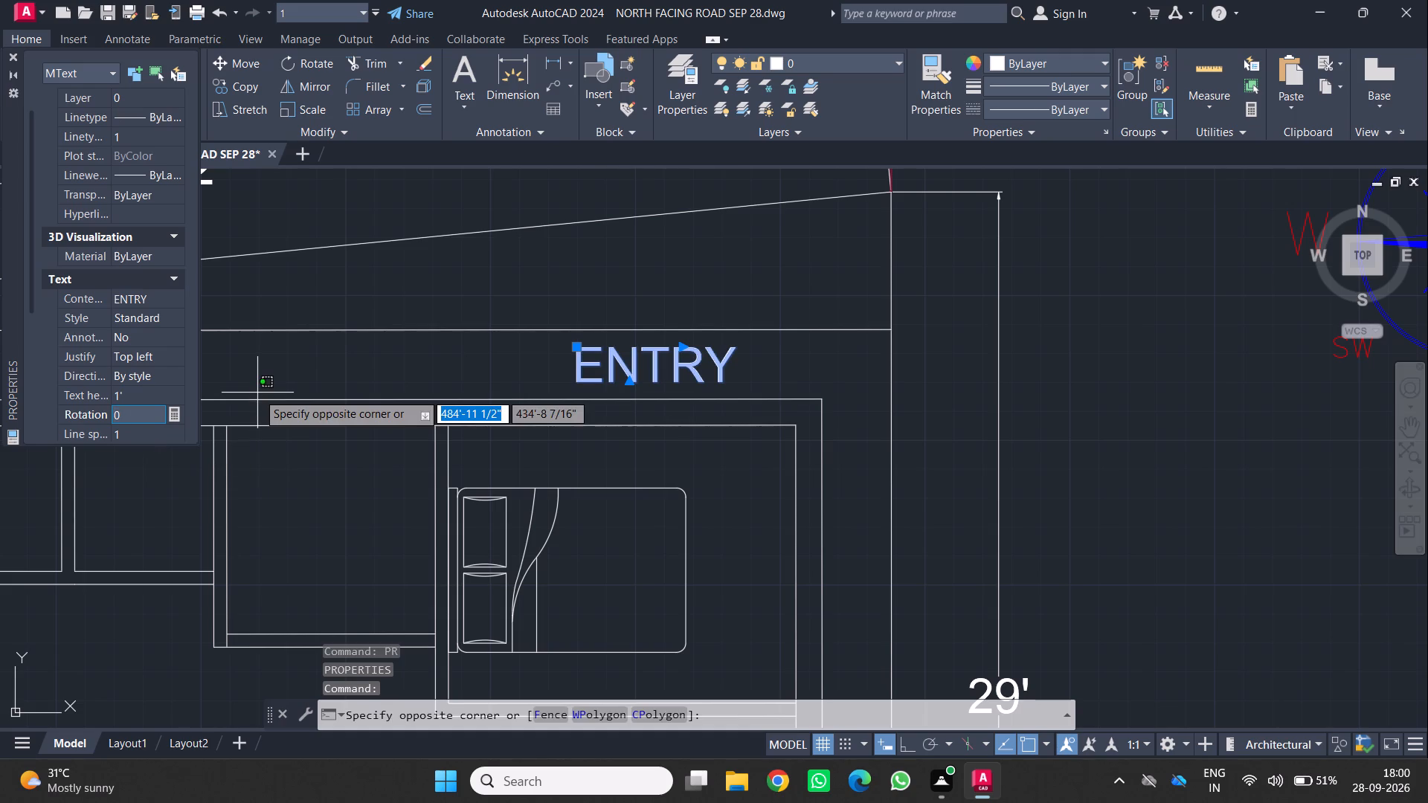
key("Escape")
left_click(10, 51)
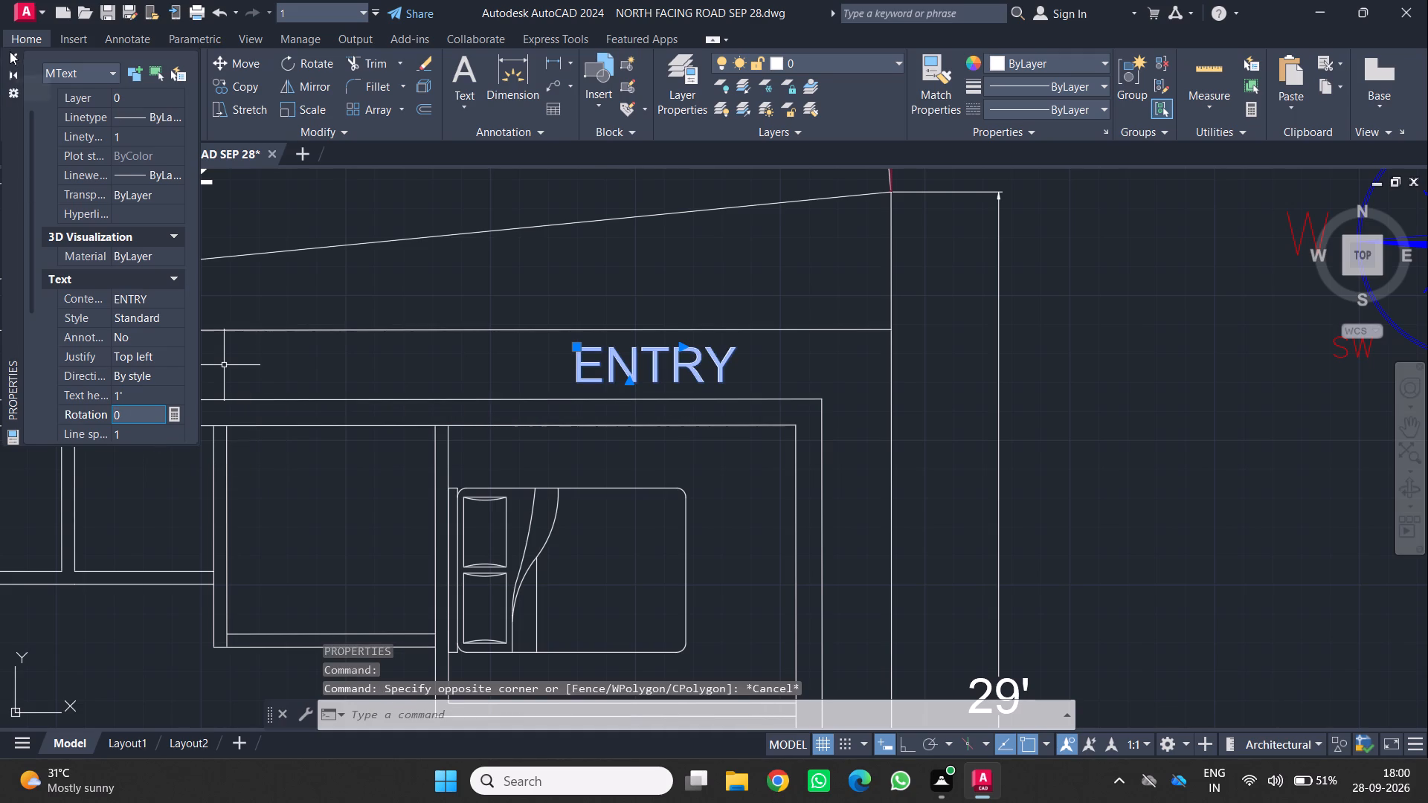
key("Escape")
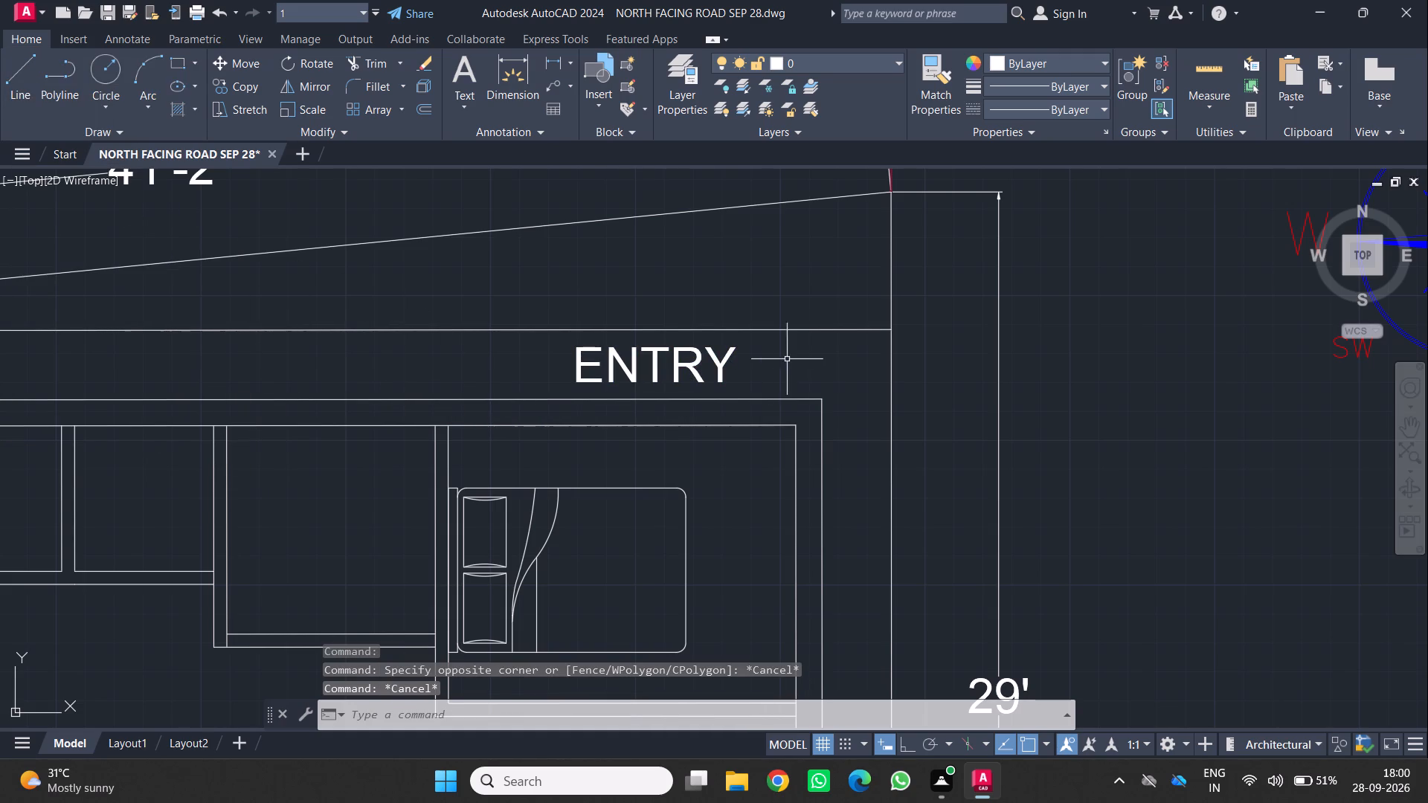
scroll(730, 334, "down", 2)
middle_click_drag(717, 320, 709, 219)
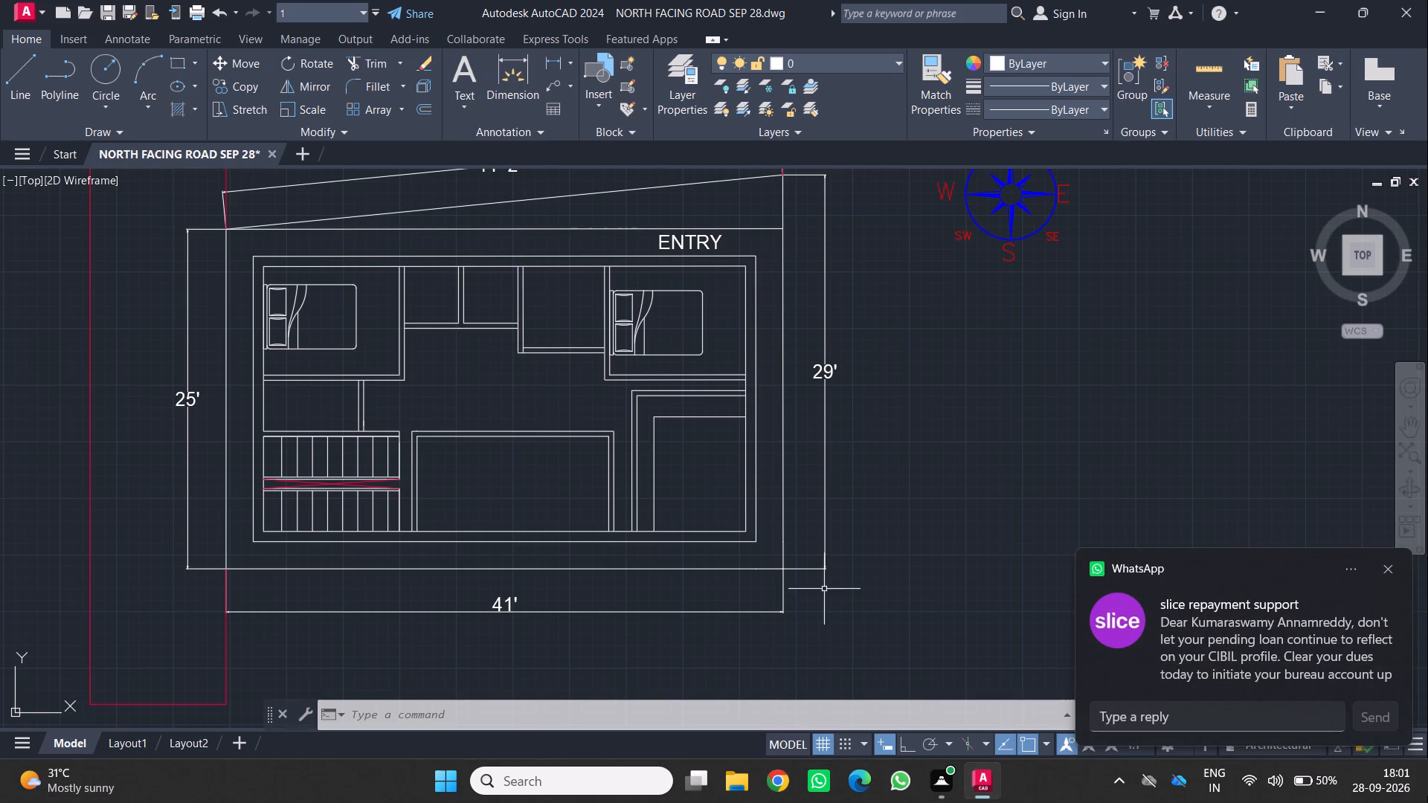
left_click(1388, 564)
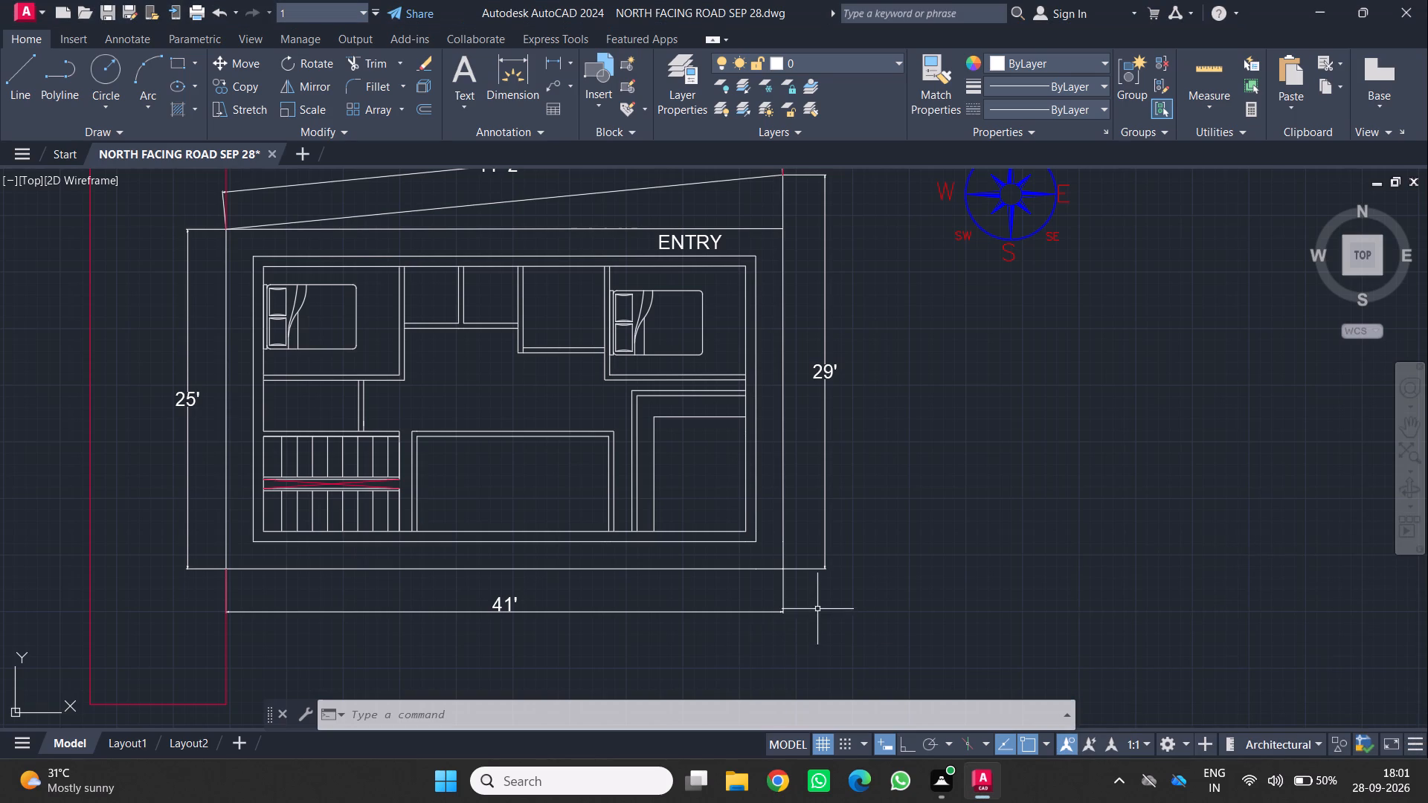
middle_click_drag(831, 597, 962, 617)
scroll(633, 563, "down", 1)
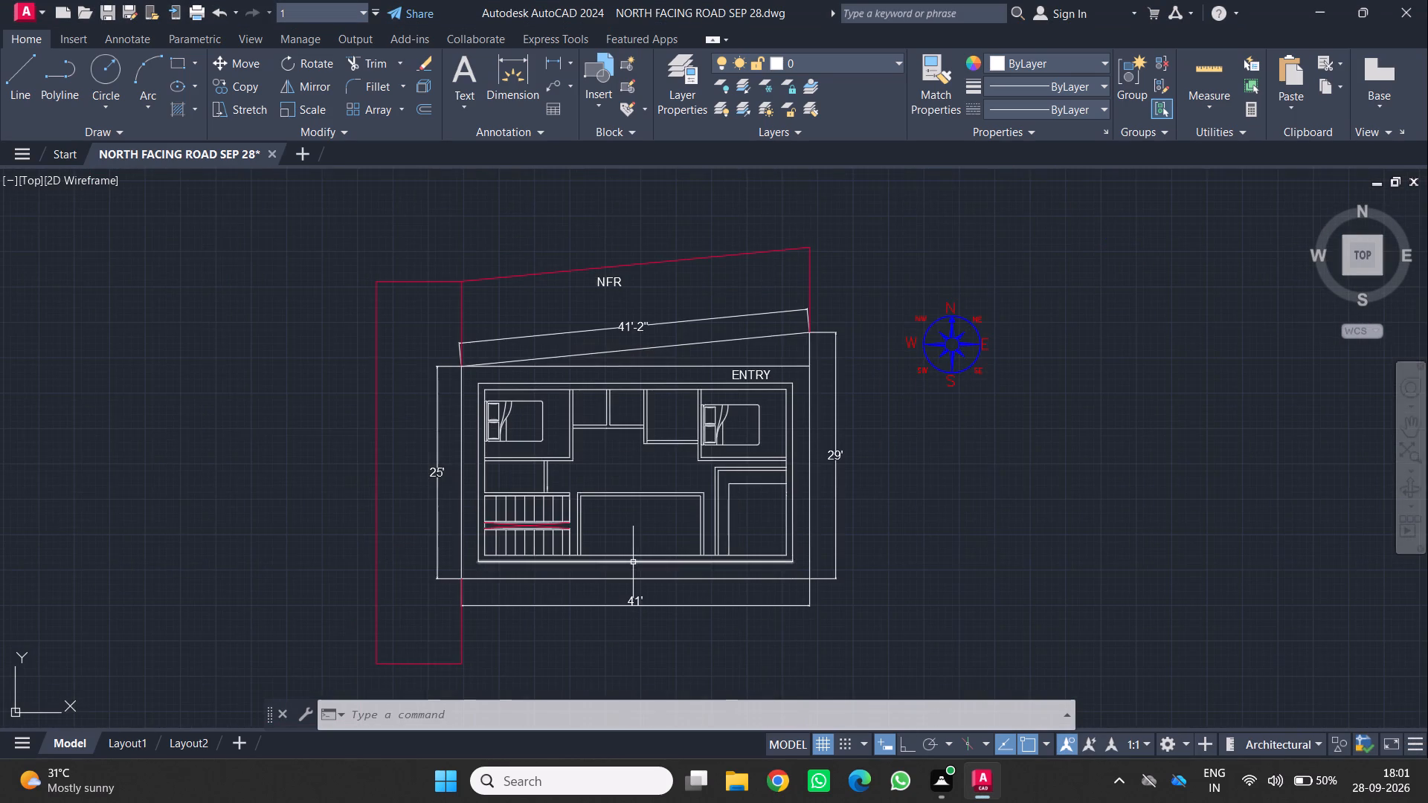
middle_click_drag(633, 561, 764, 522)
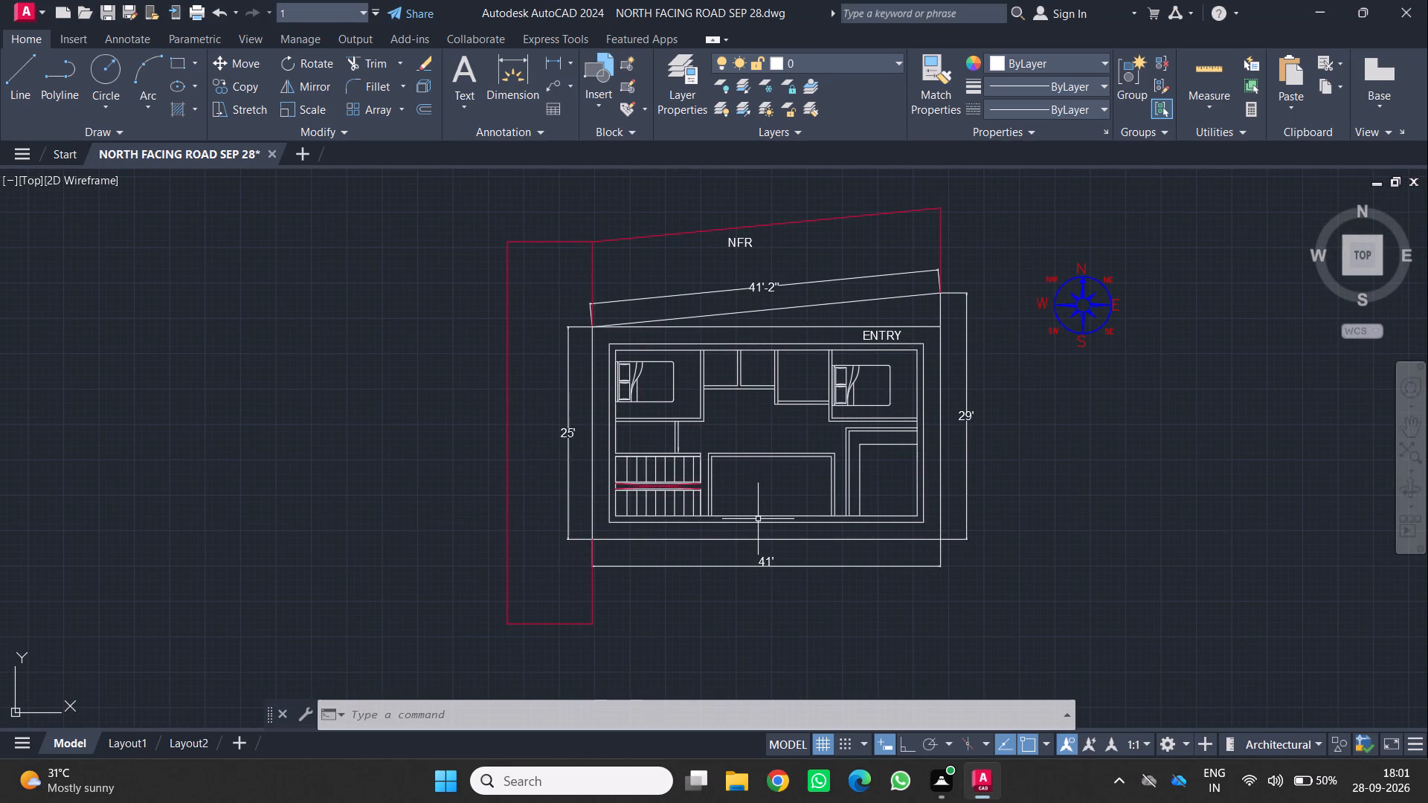
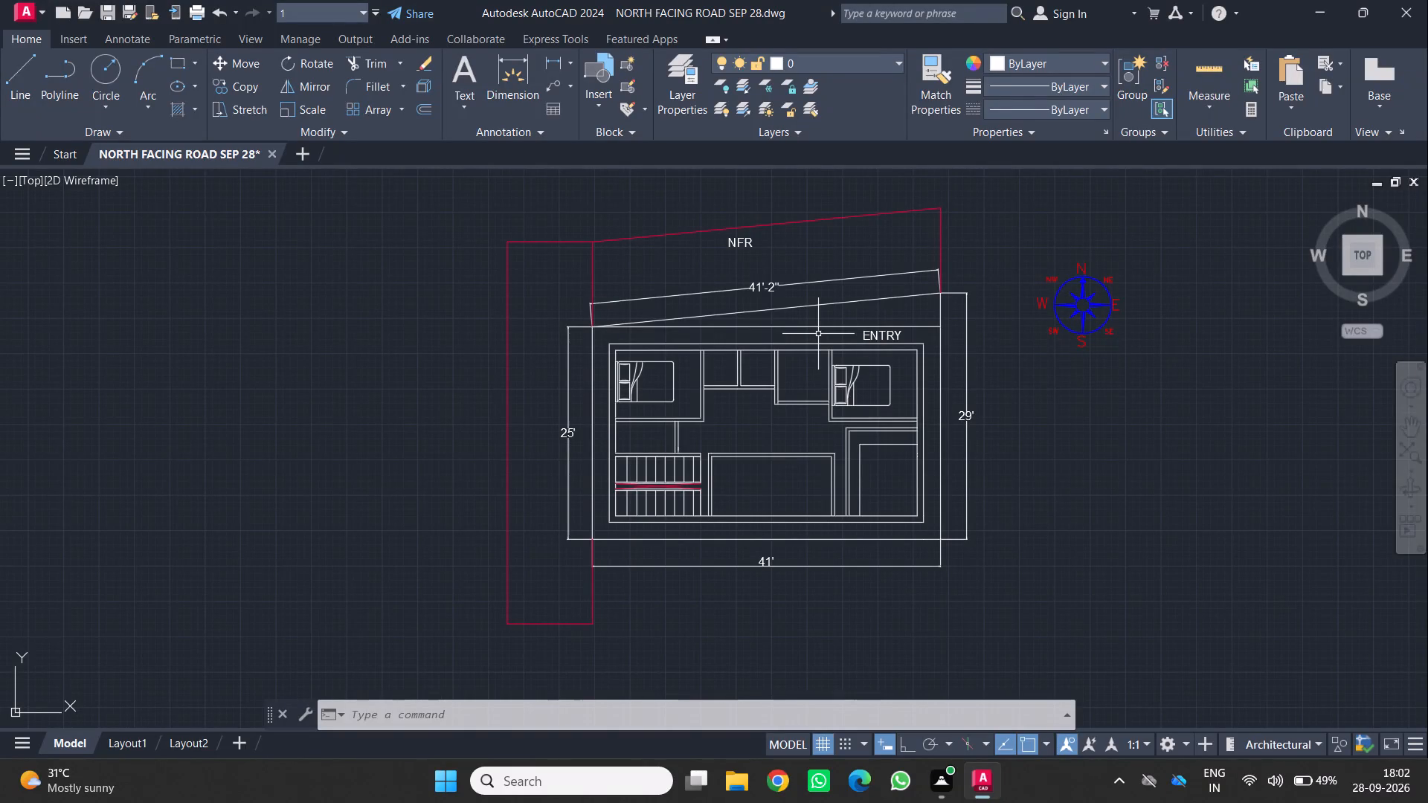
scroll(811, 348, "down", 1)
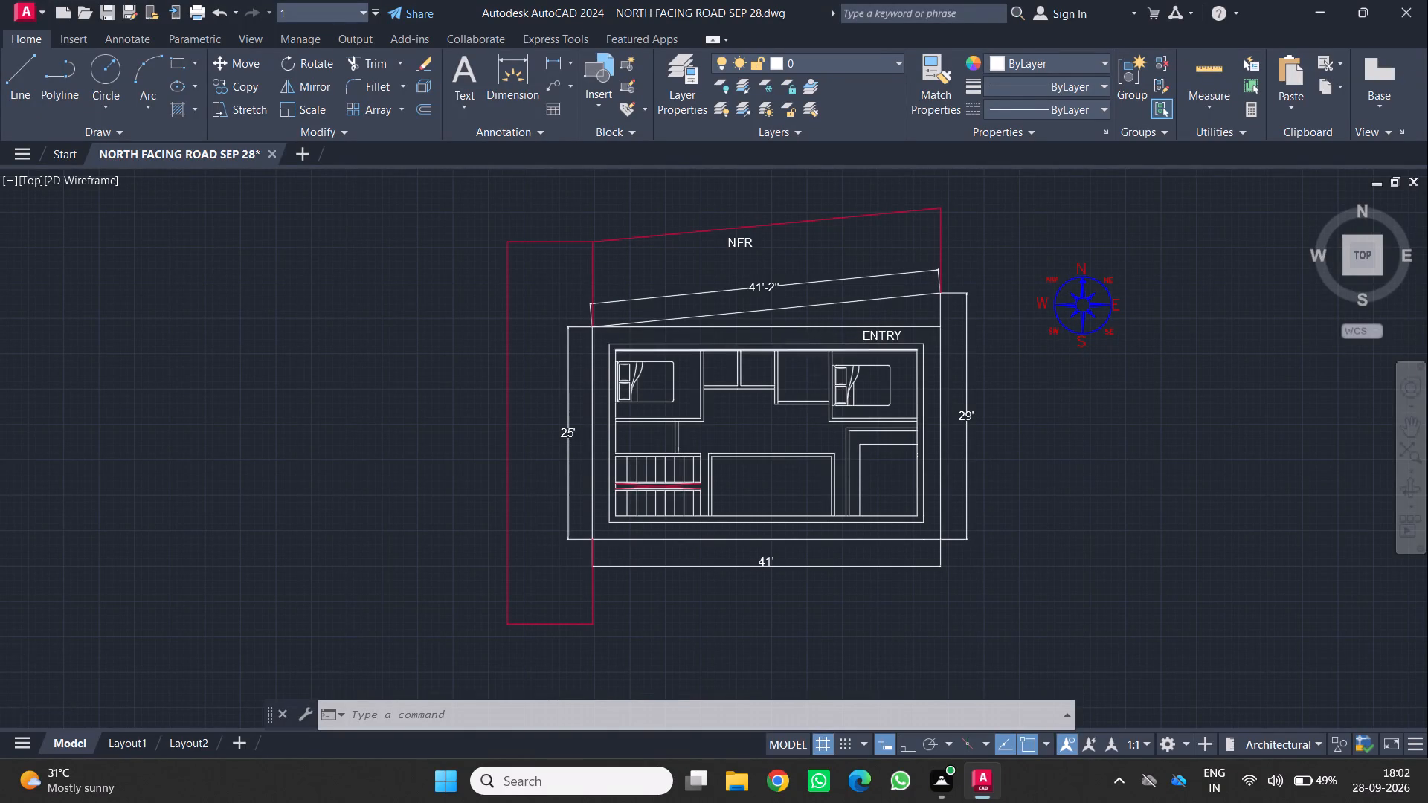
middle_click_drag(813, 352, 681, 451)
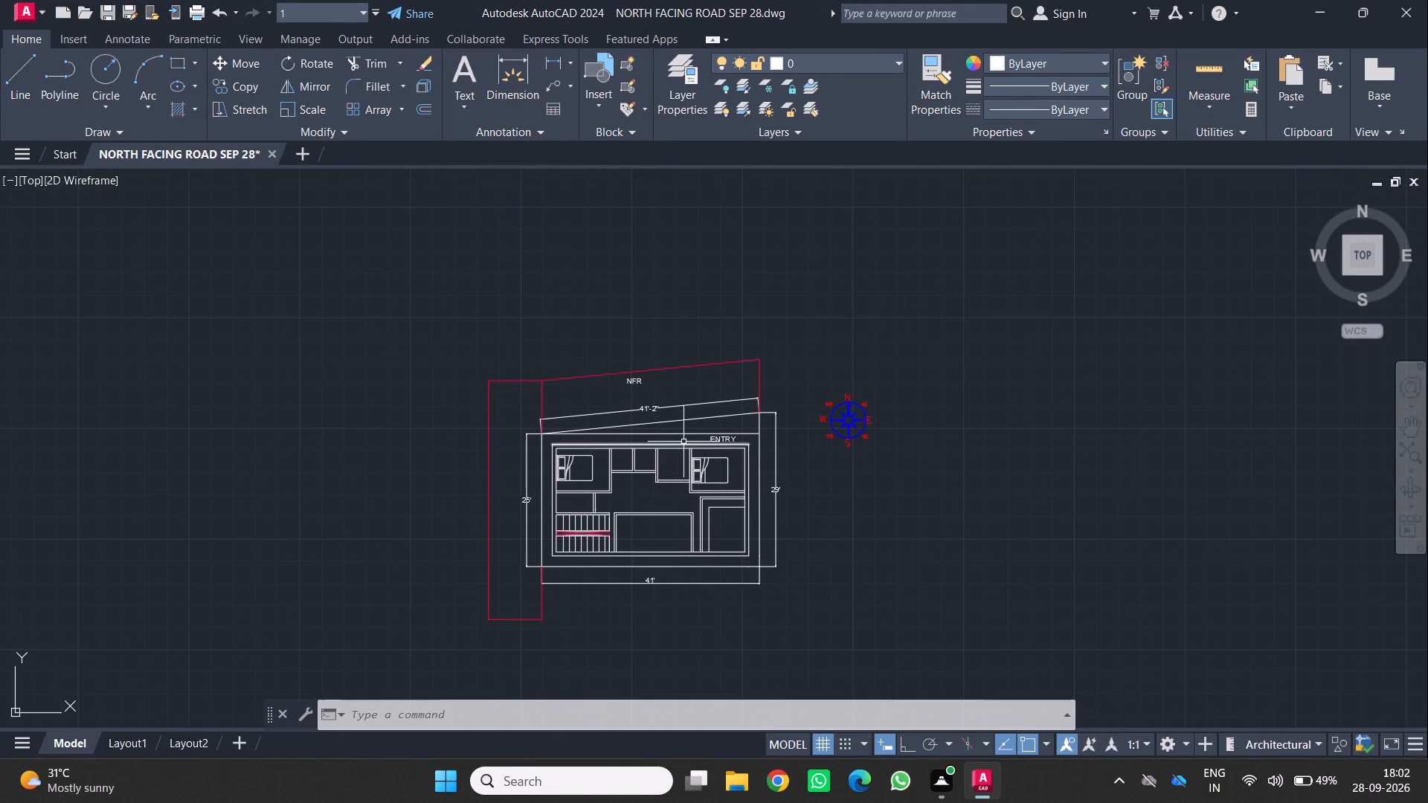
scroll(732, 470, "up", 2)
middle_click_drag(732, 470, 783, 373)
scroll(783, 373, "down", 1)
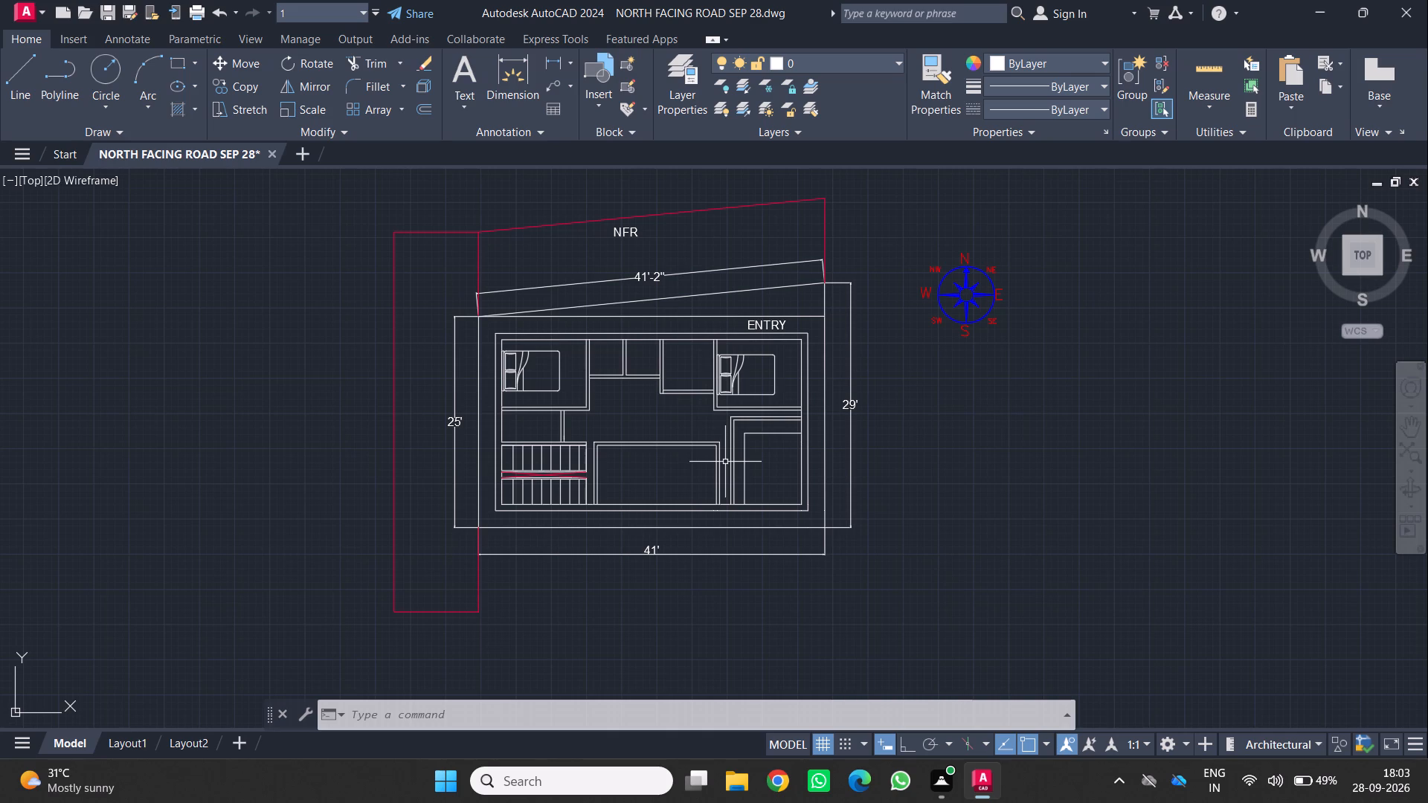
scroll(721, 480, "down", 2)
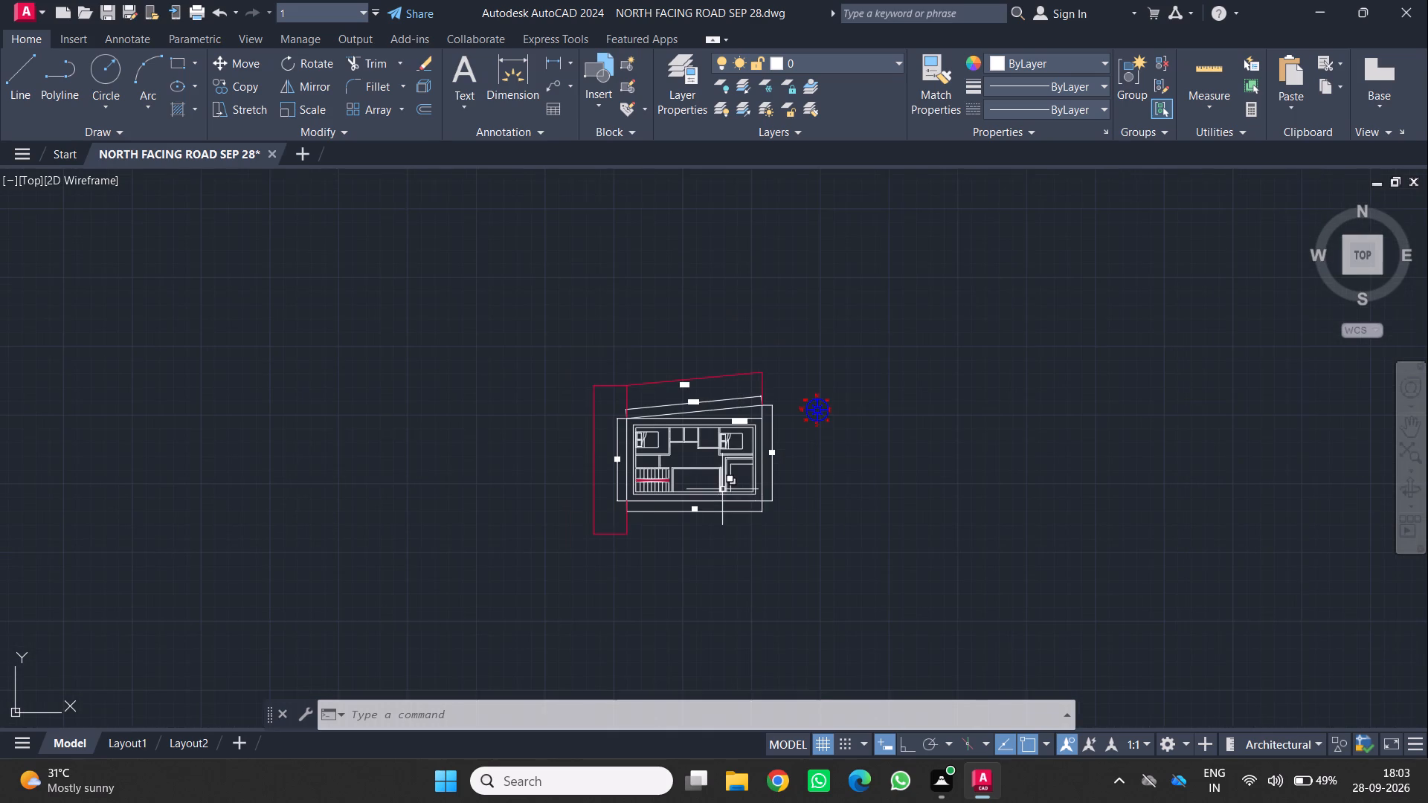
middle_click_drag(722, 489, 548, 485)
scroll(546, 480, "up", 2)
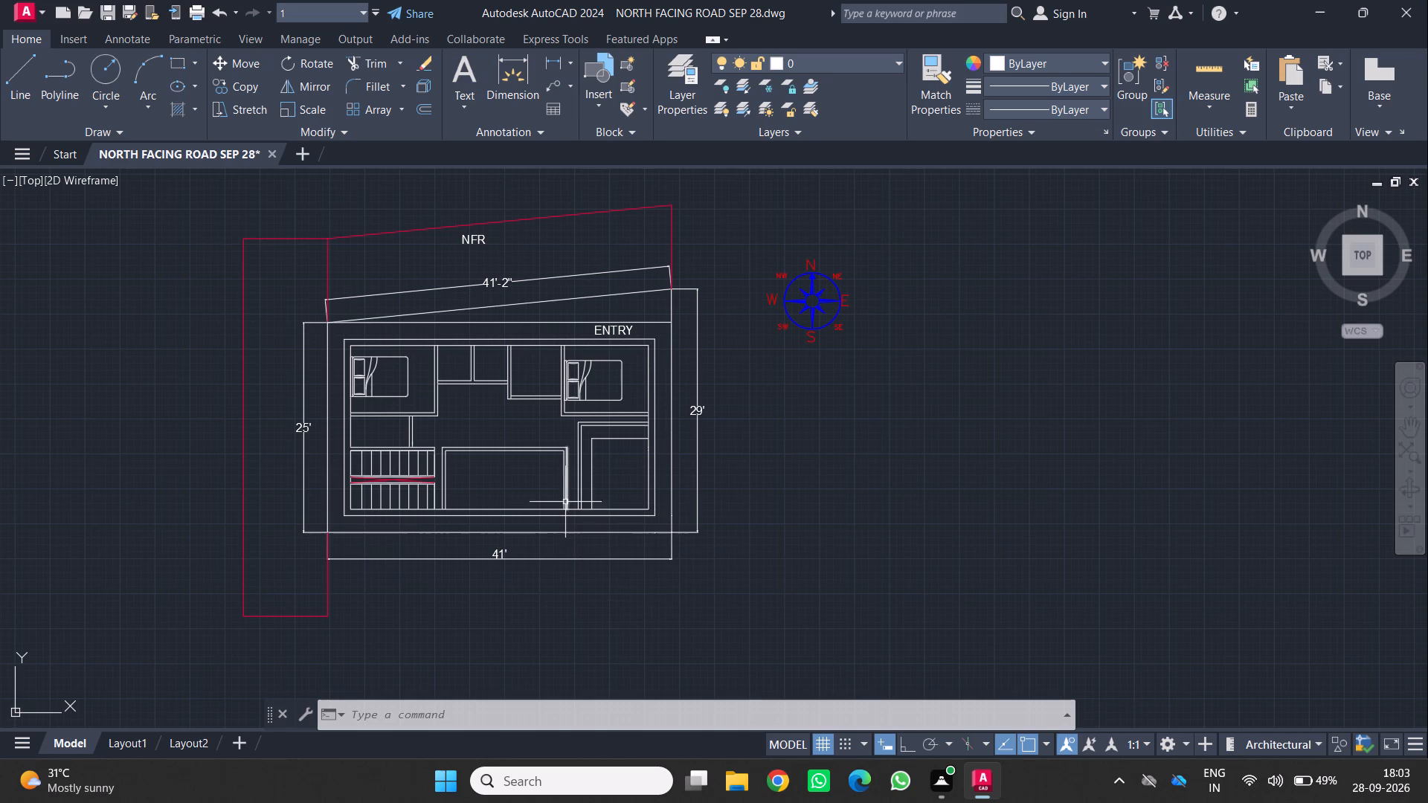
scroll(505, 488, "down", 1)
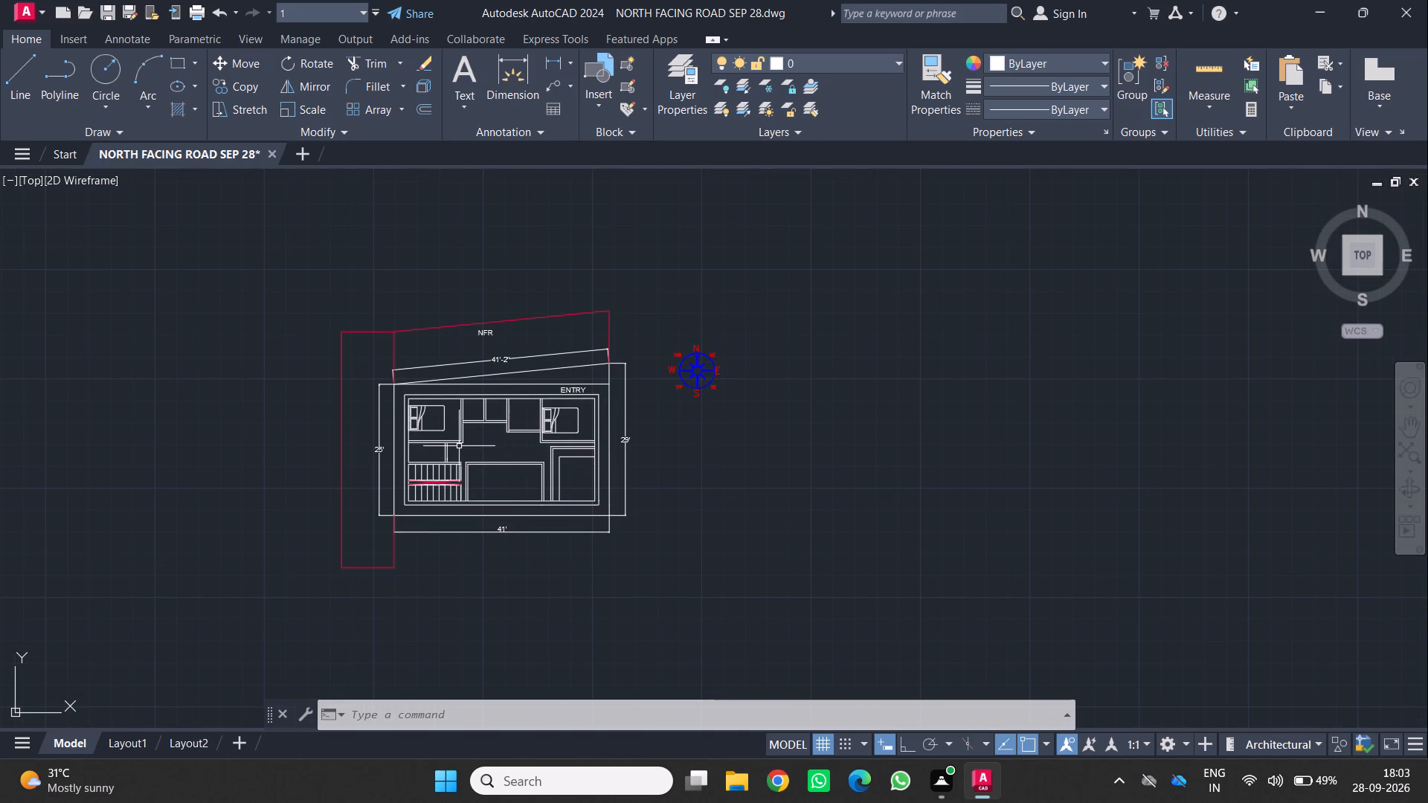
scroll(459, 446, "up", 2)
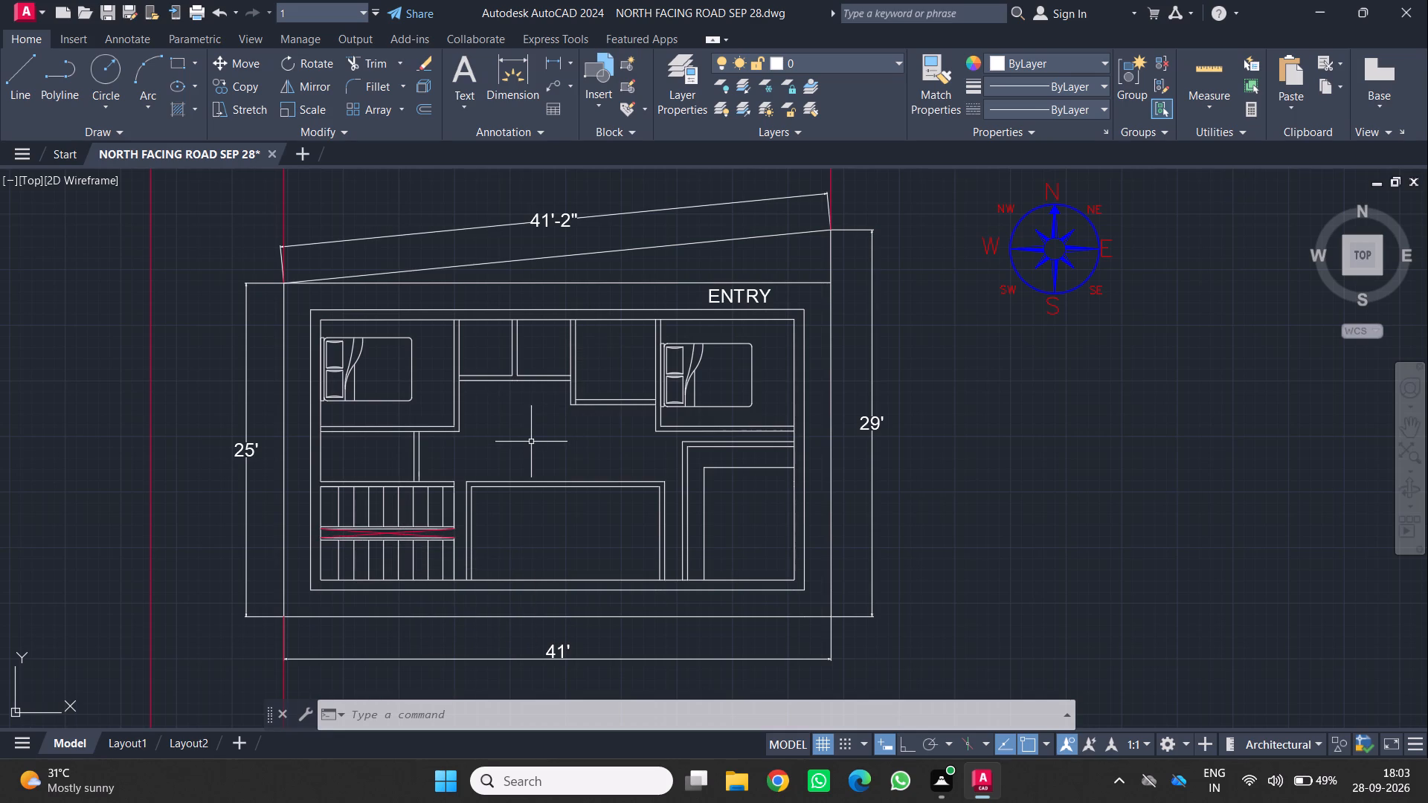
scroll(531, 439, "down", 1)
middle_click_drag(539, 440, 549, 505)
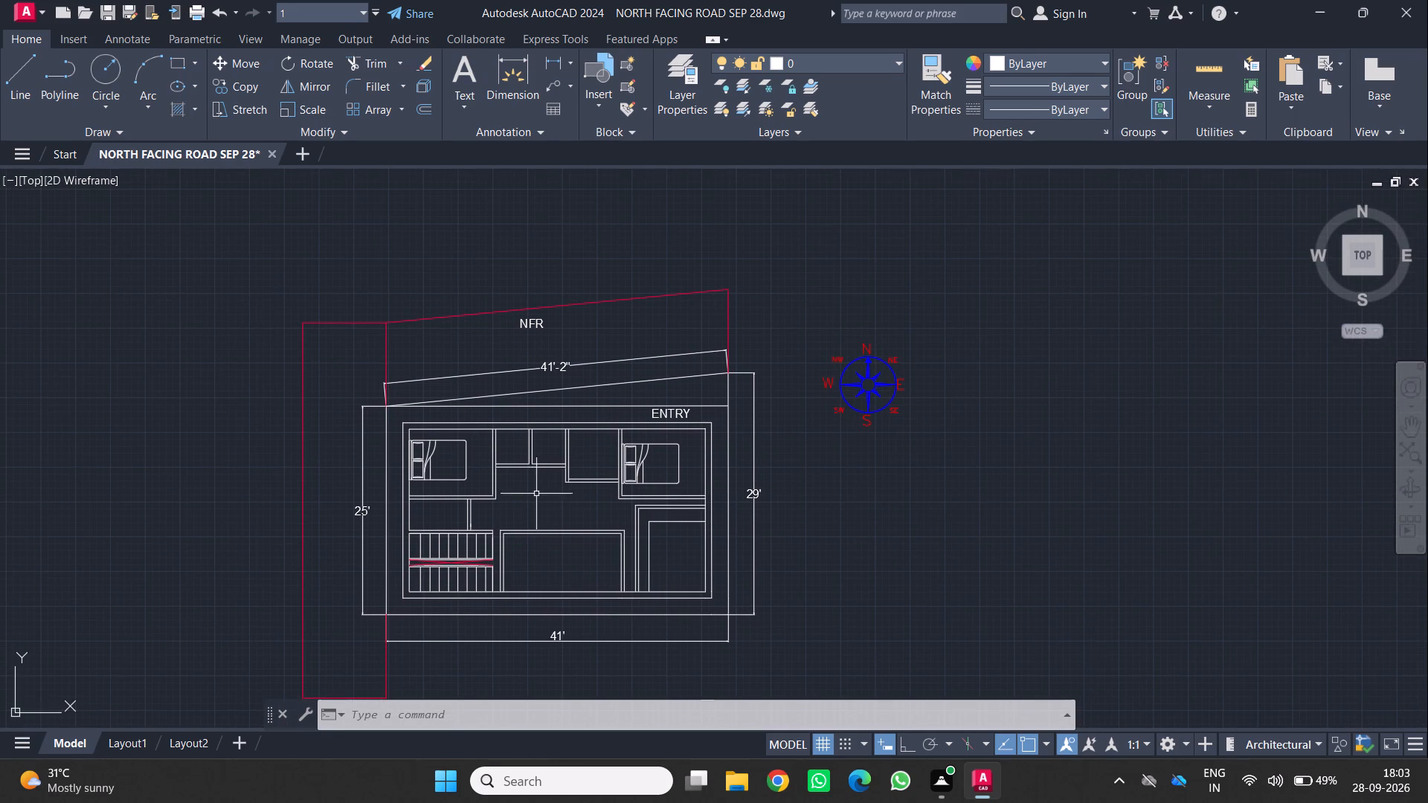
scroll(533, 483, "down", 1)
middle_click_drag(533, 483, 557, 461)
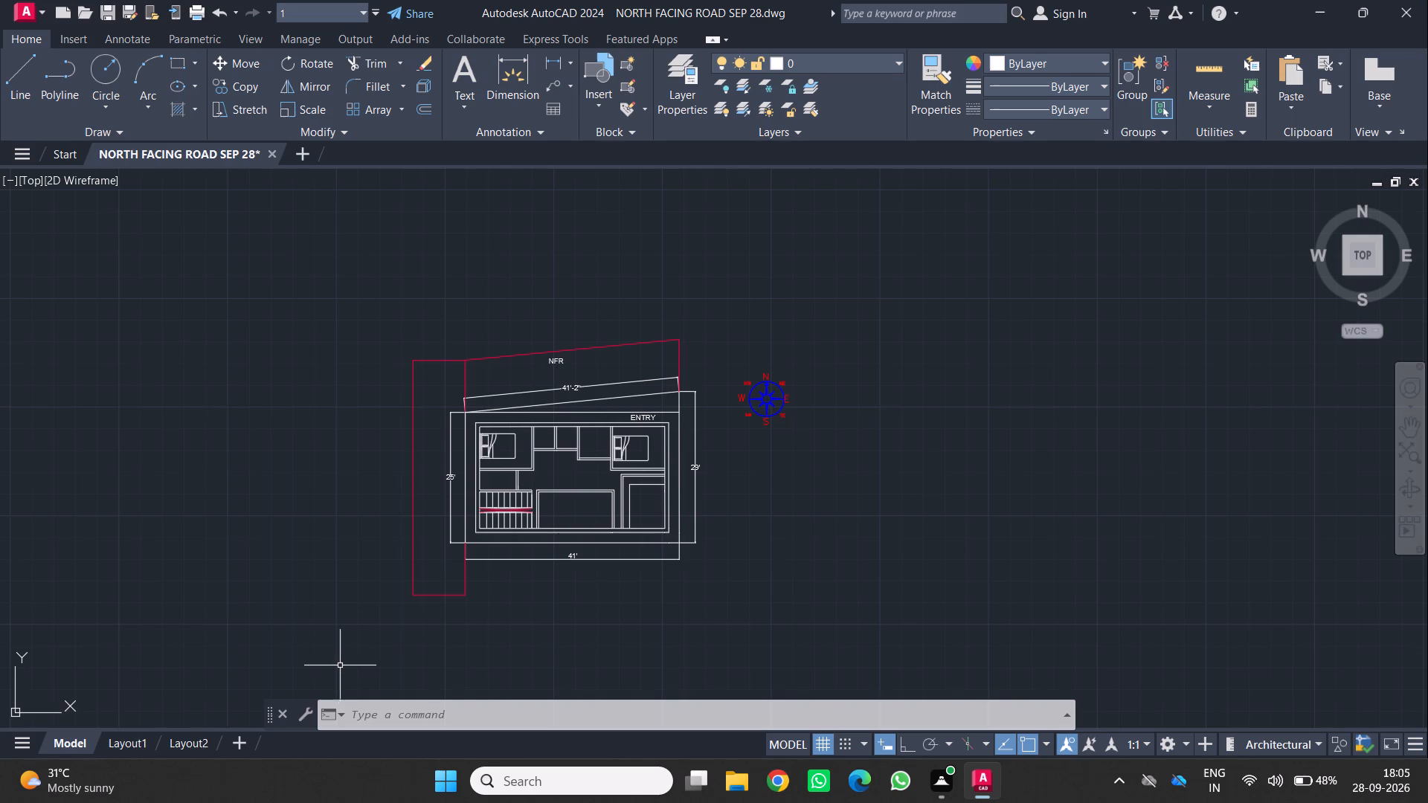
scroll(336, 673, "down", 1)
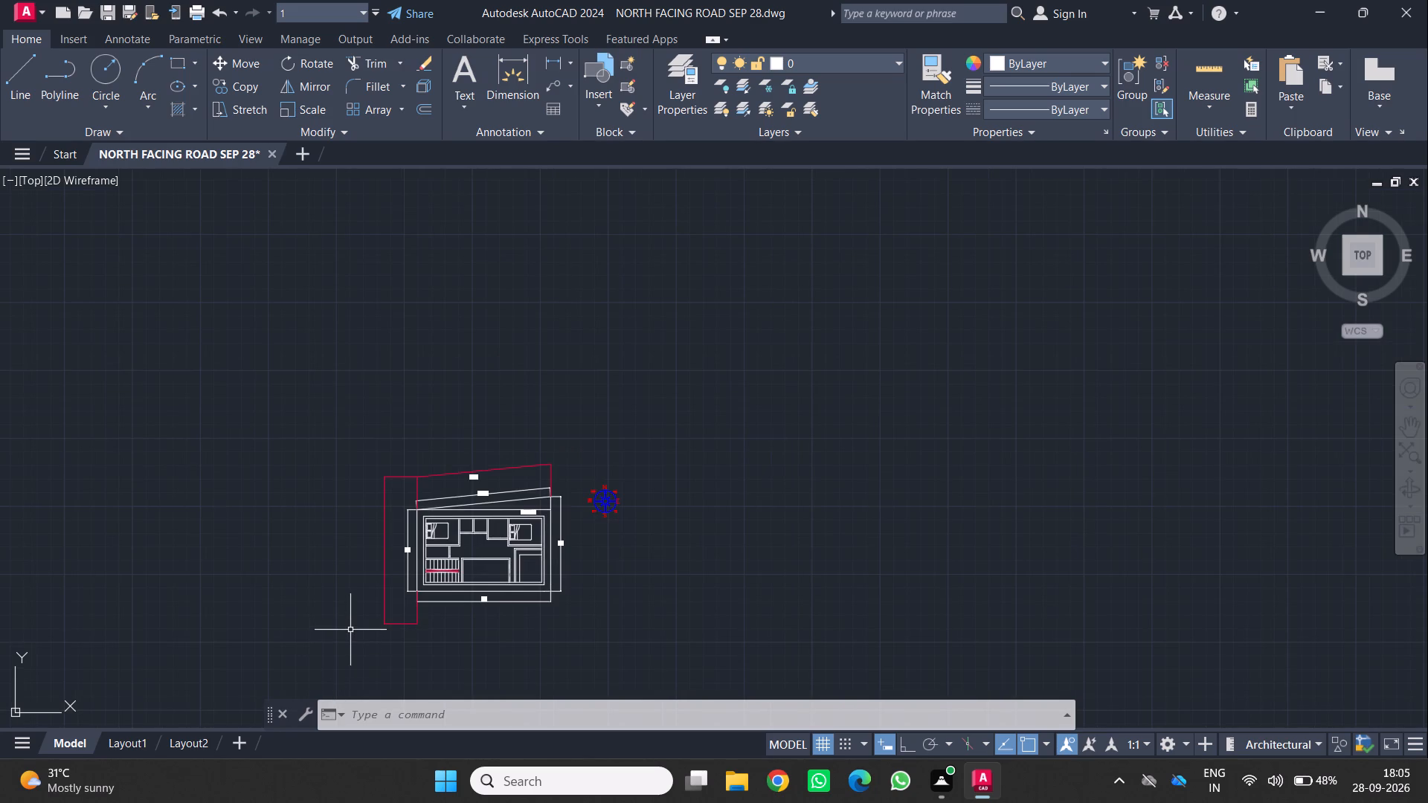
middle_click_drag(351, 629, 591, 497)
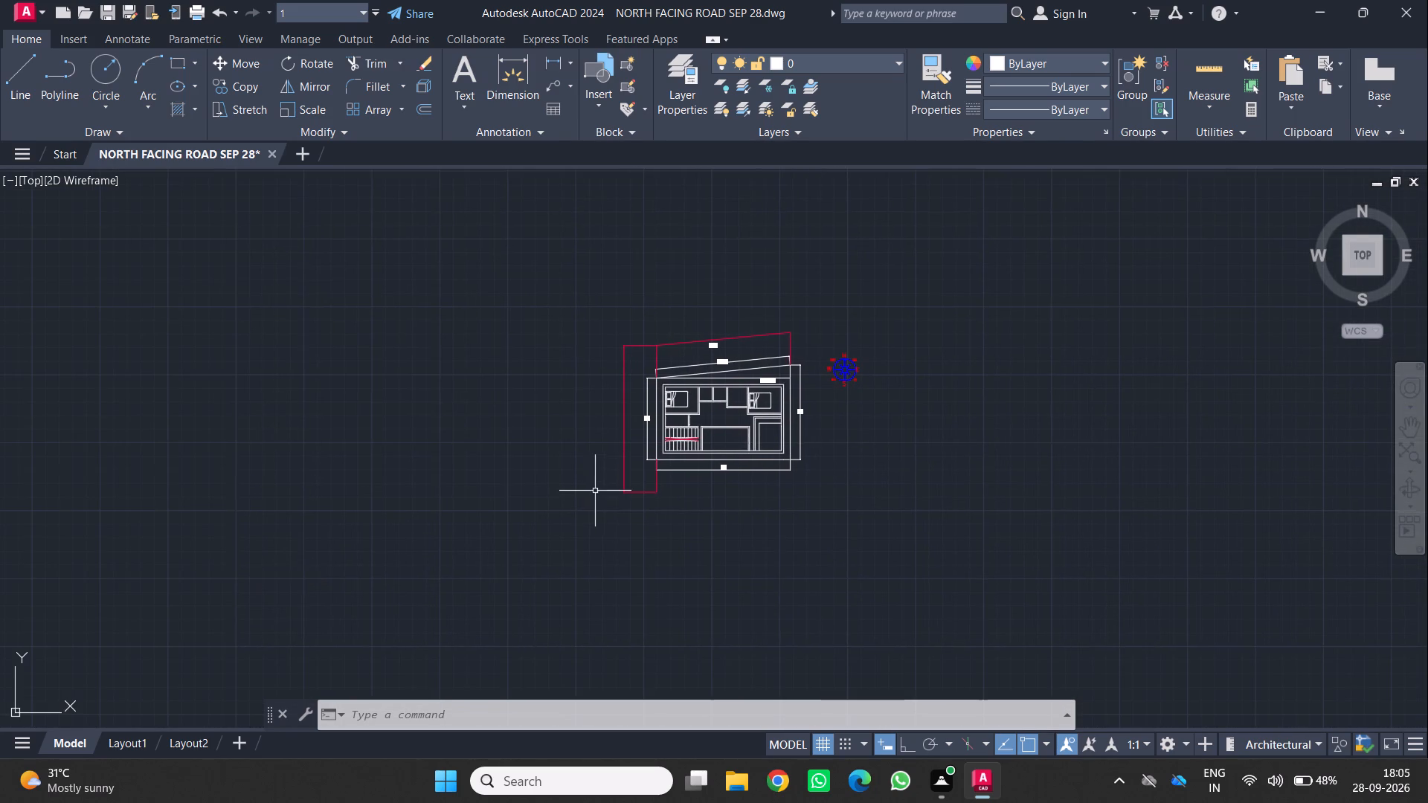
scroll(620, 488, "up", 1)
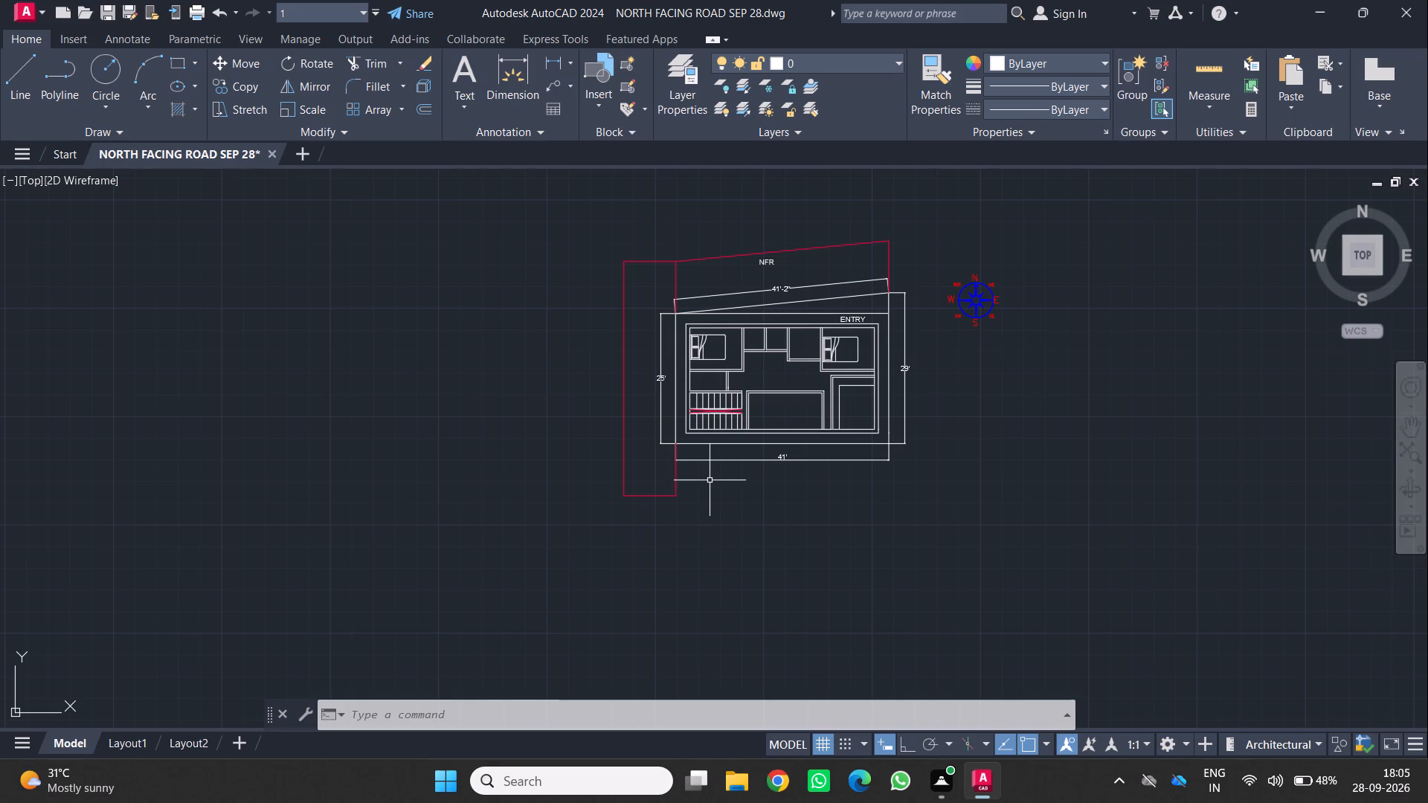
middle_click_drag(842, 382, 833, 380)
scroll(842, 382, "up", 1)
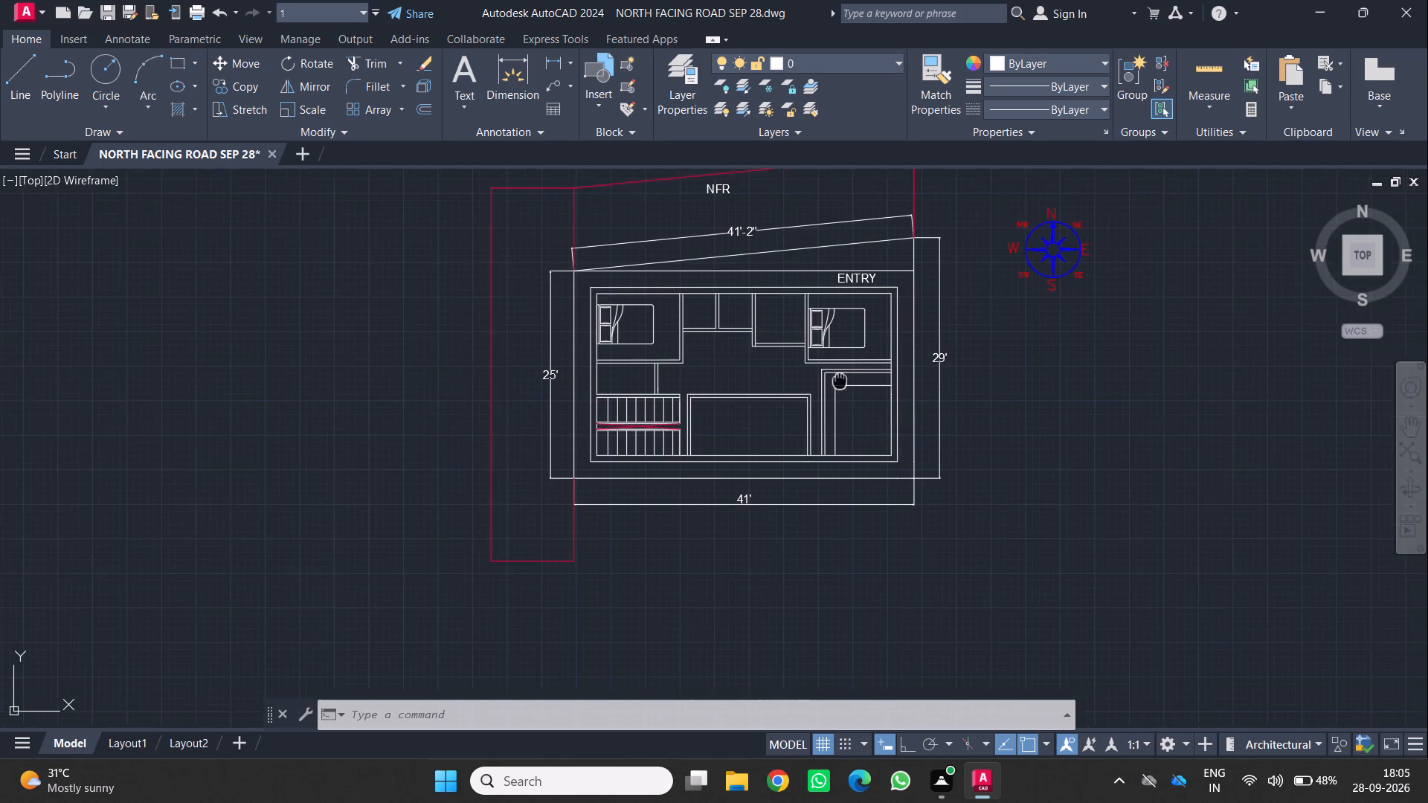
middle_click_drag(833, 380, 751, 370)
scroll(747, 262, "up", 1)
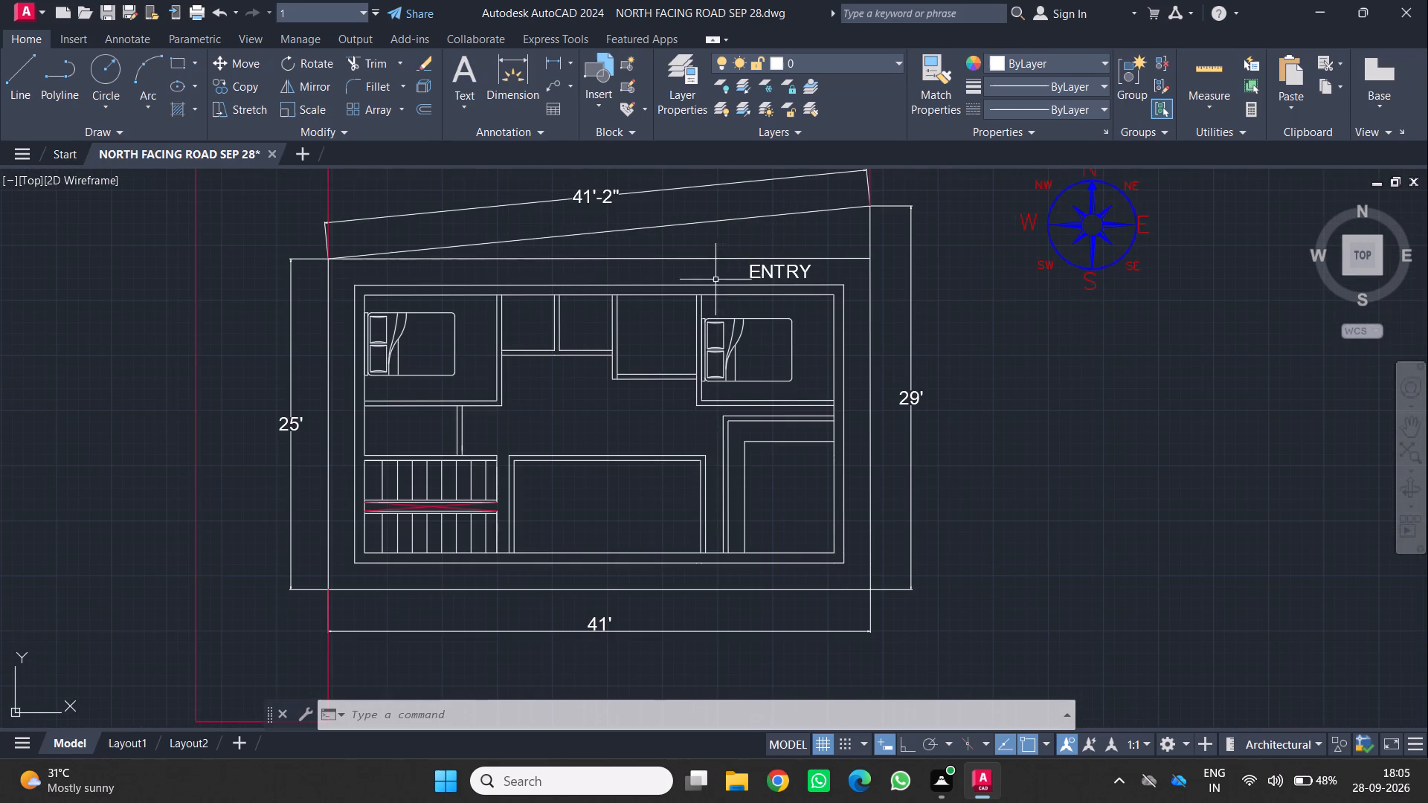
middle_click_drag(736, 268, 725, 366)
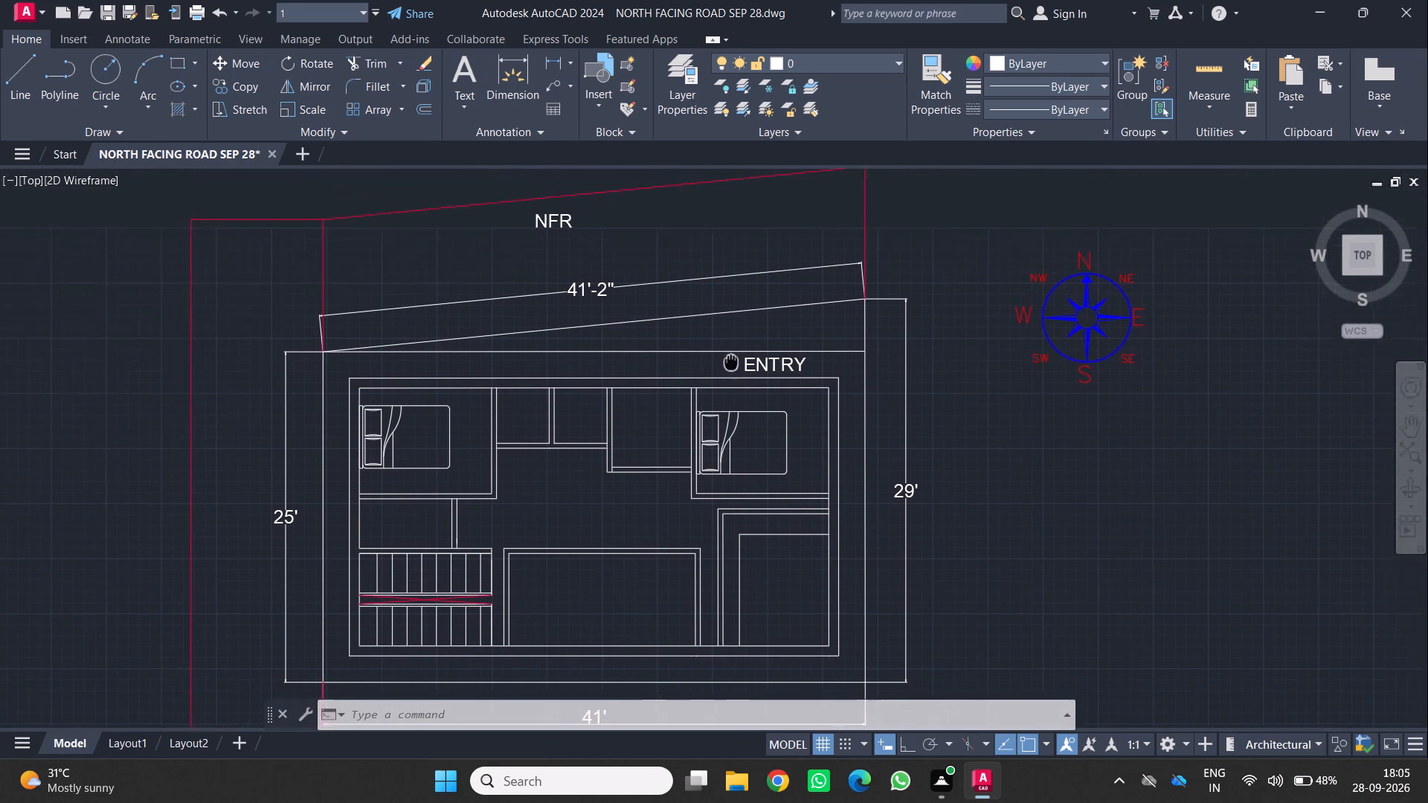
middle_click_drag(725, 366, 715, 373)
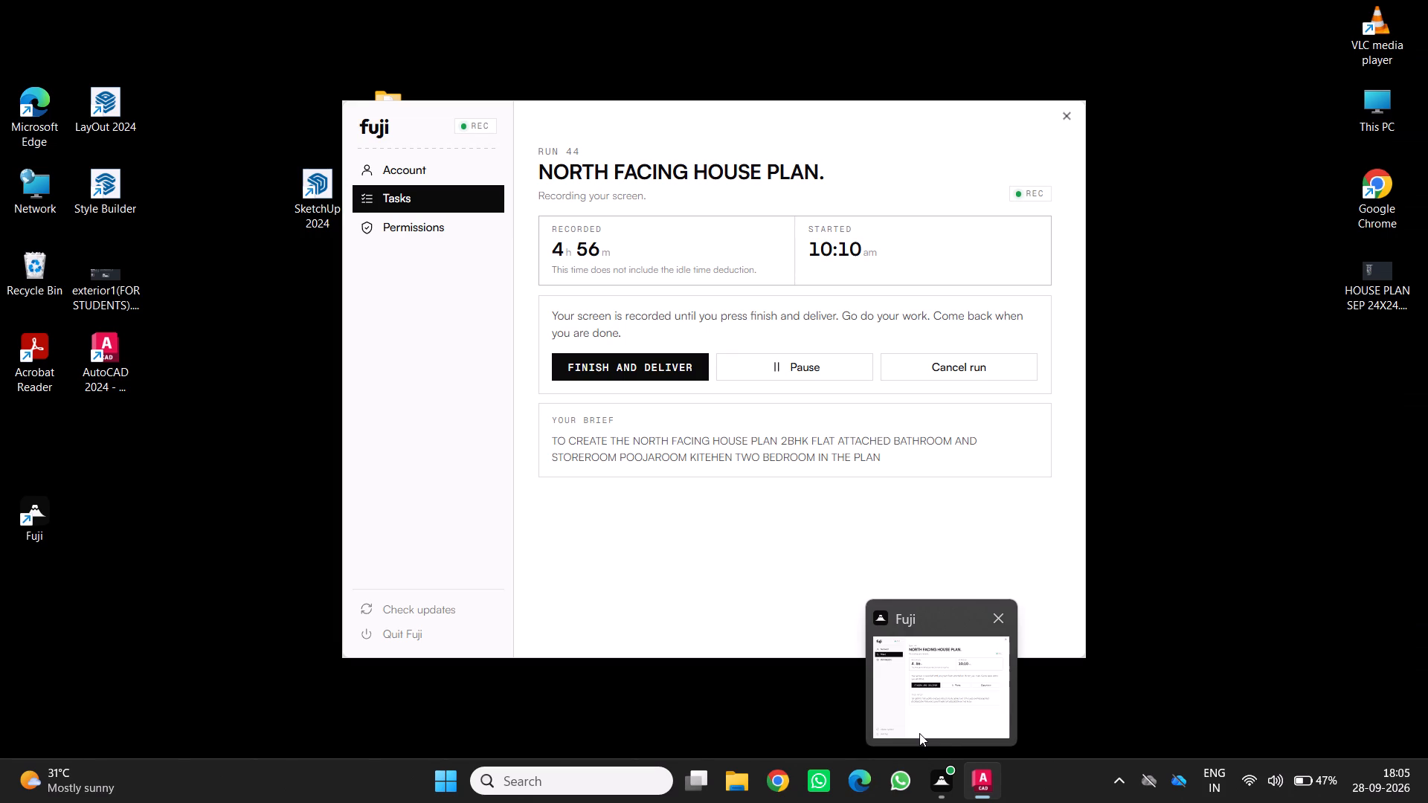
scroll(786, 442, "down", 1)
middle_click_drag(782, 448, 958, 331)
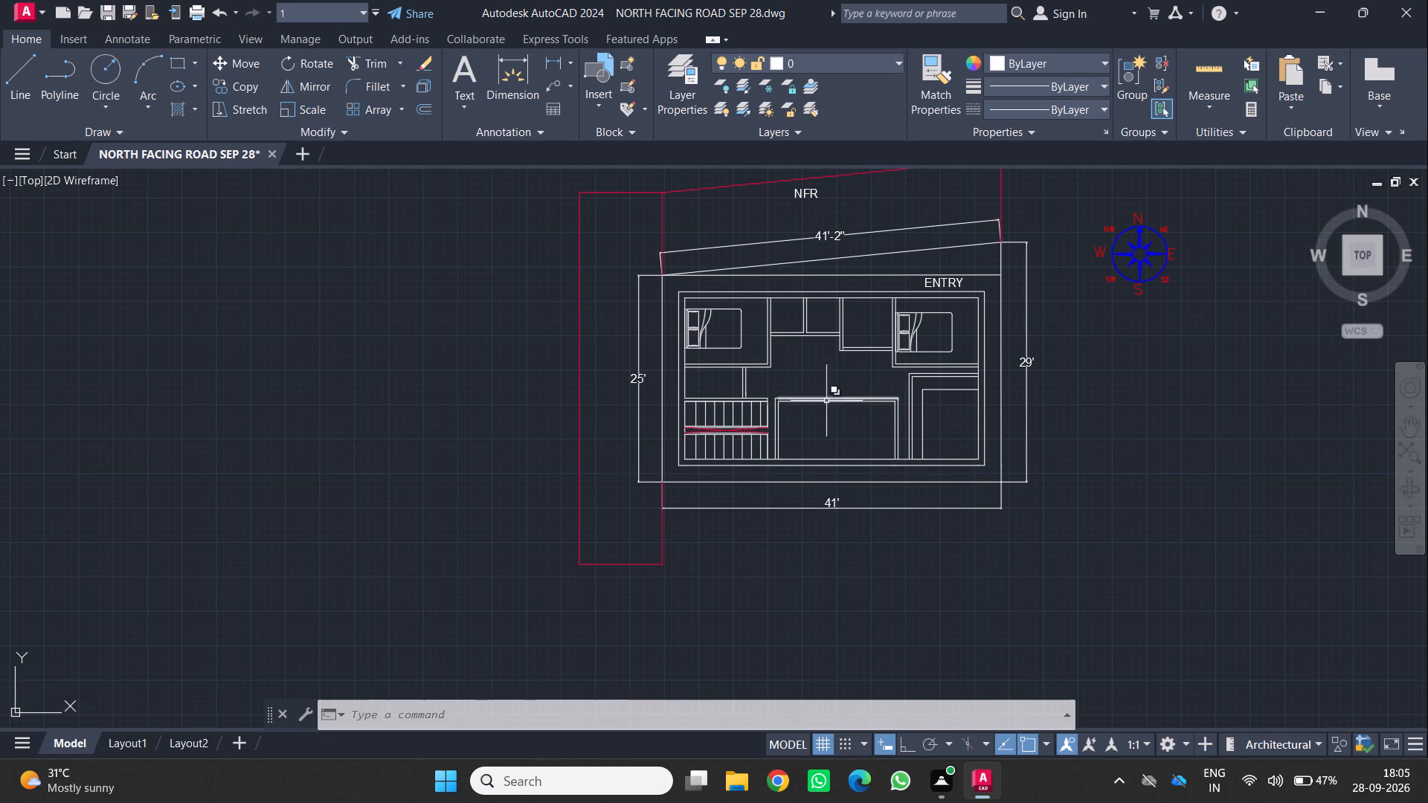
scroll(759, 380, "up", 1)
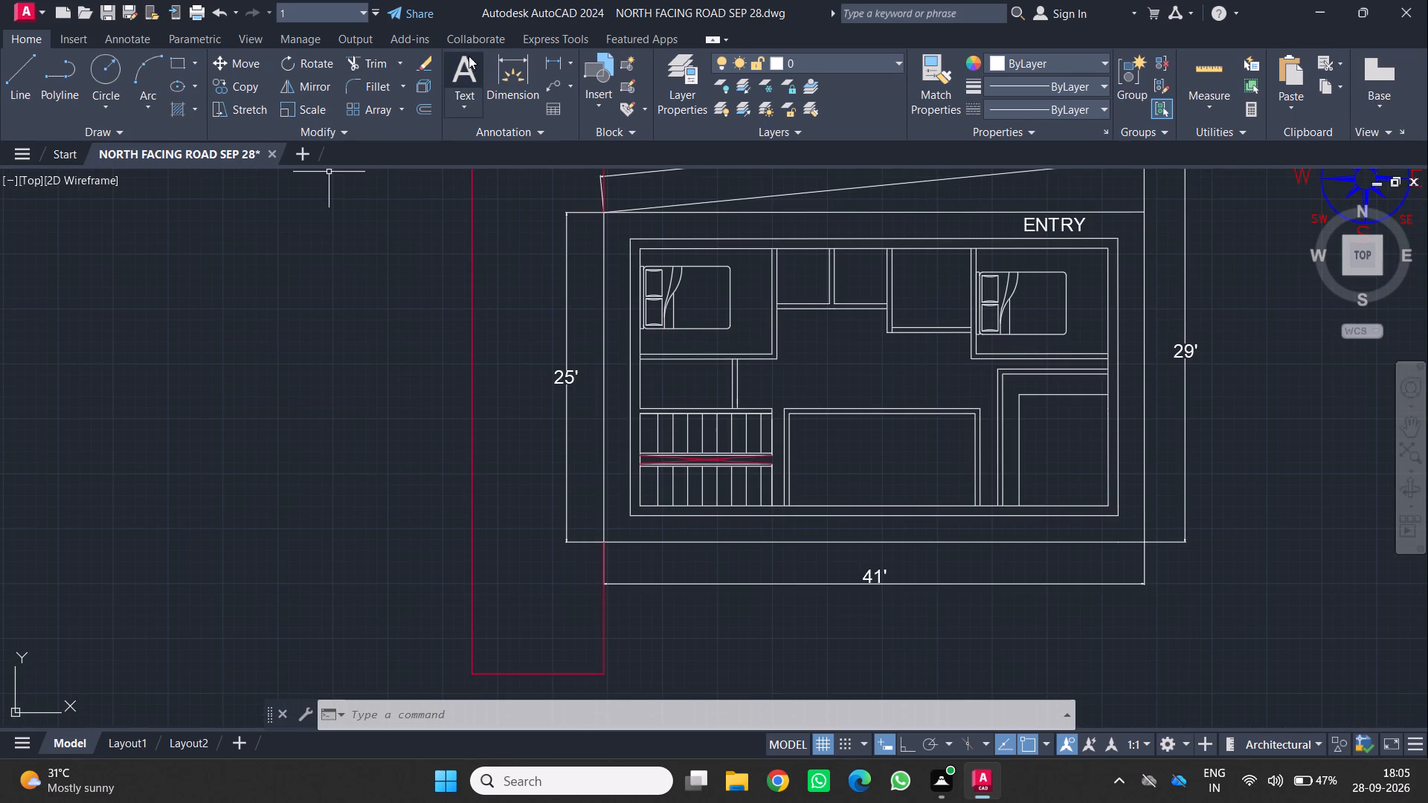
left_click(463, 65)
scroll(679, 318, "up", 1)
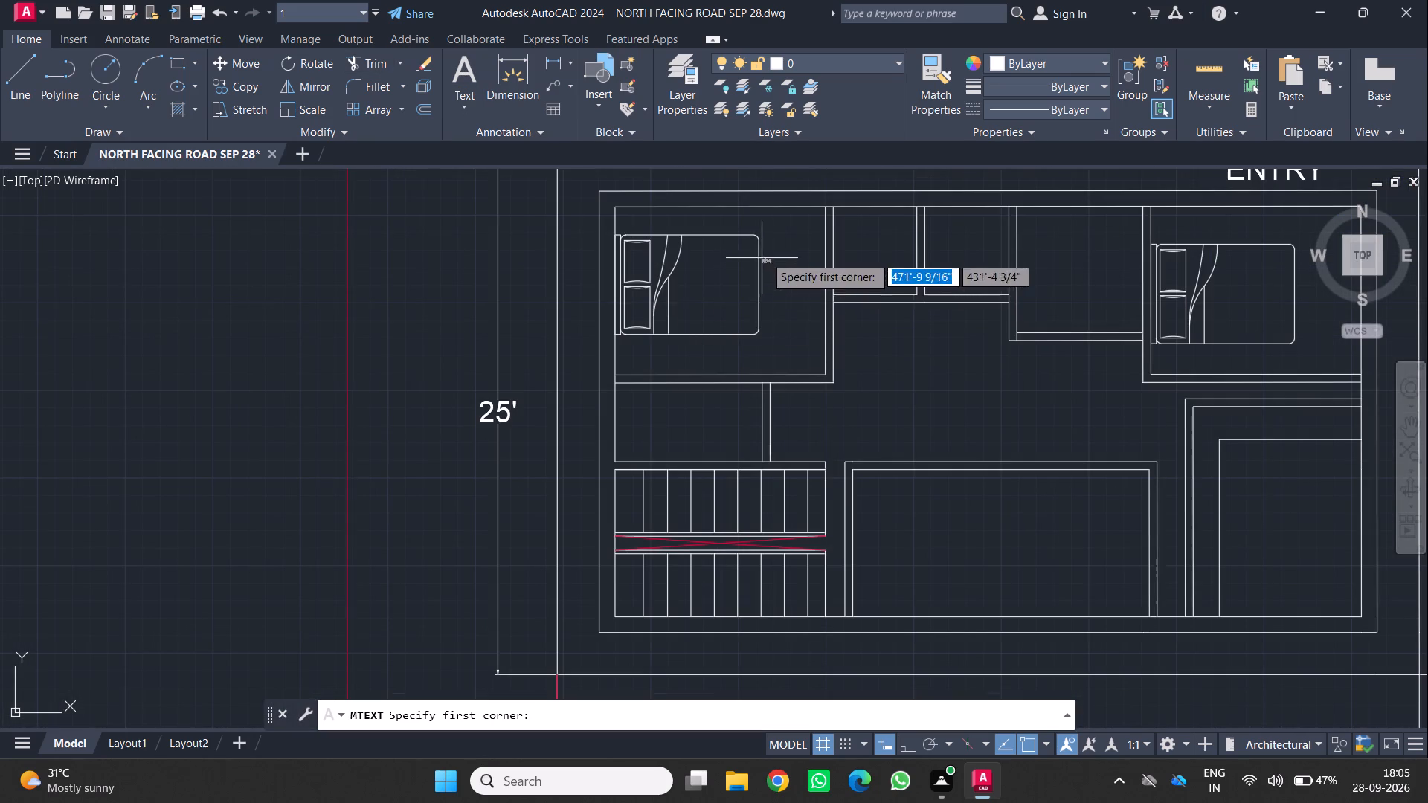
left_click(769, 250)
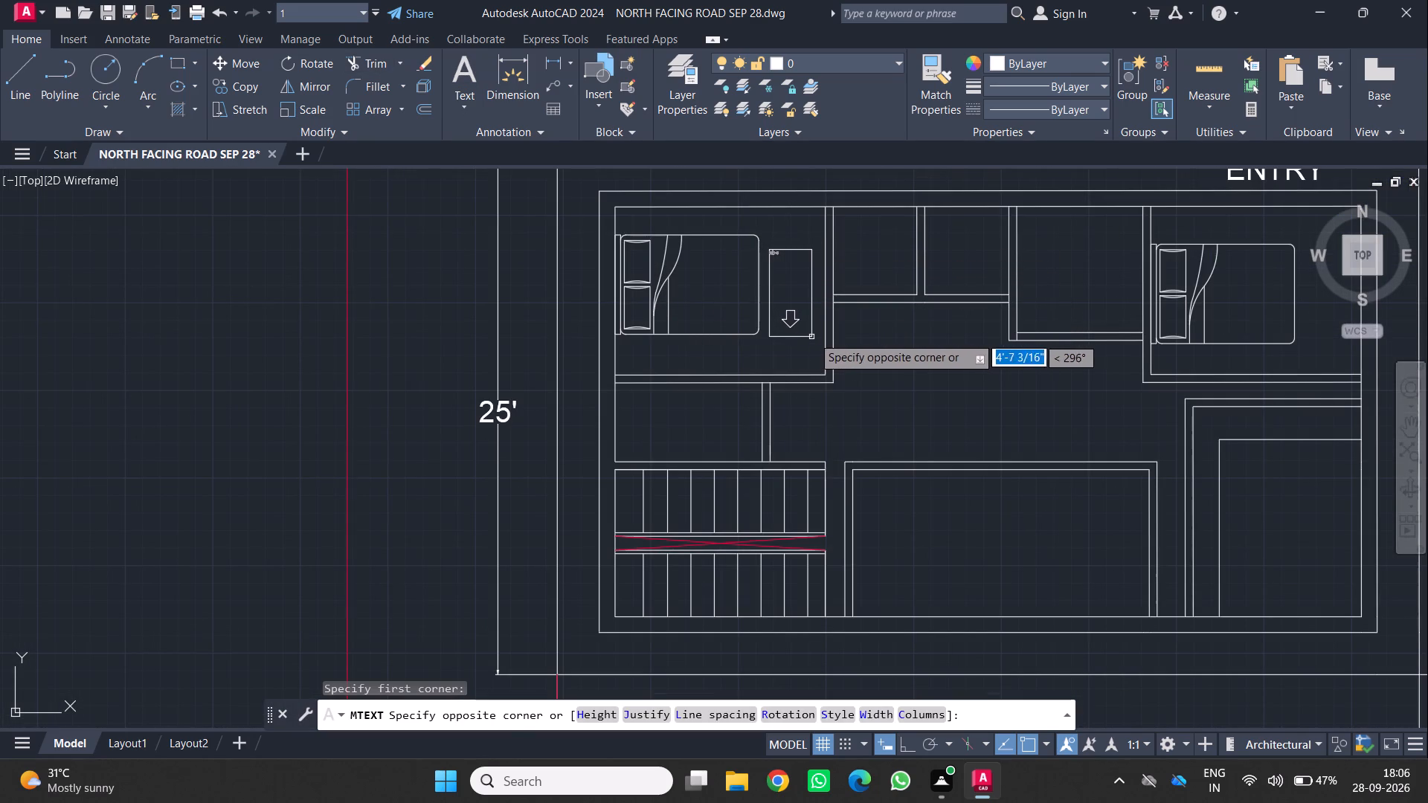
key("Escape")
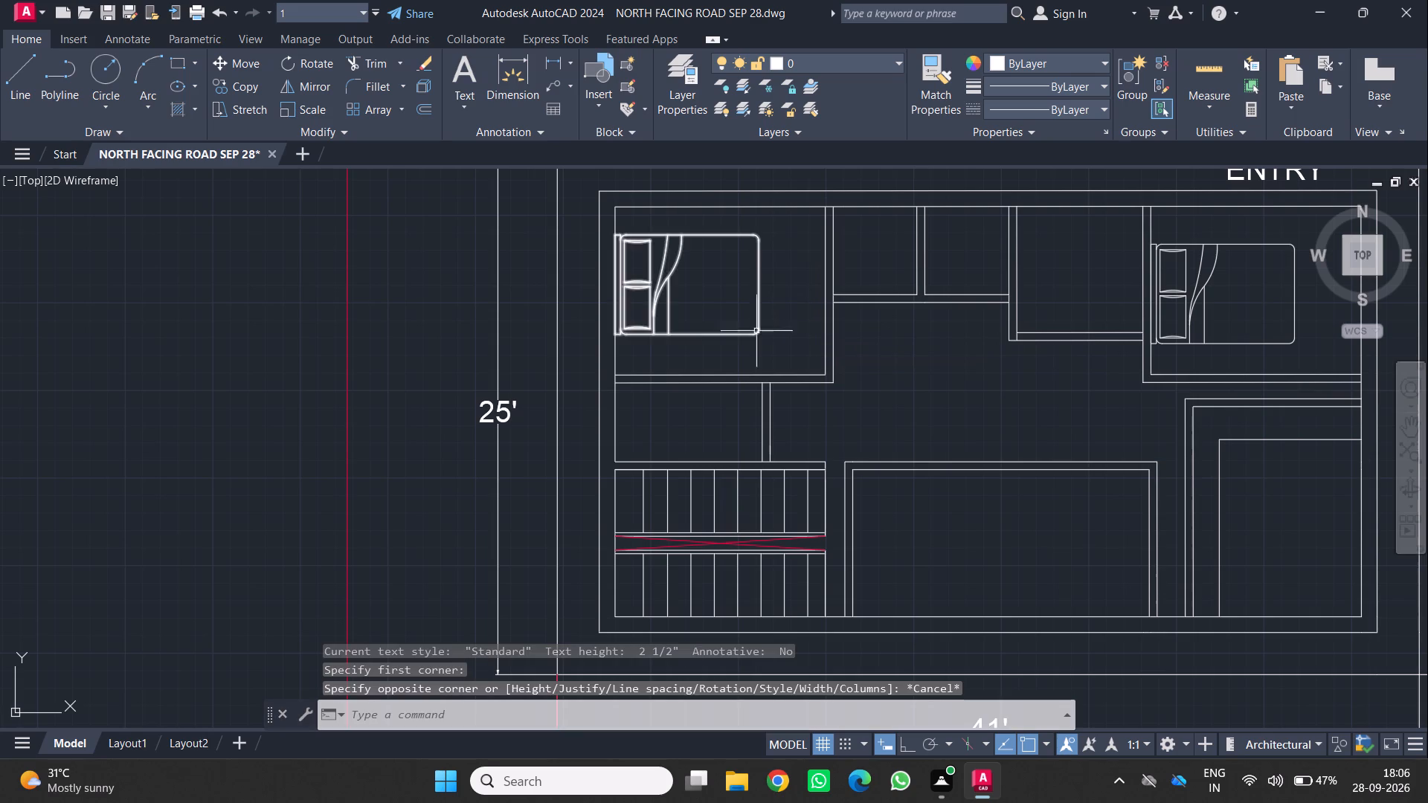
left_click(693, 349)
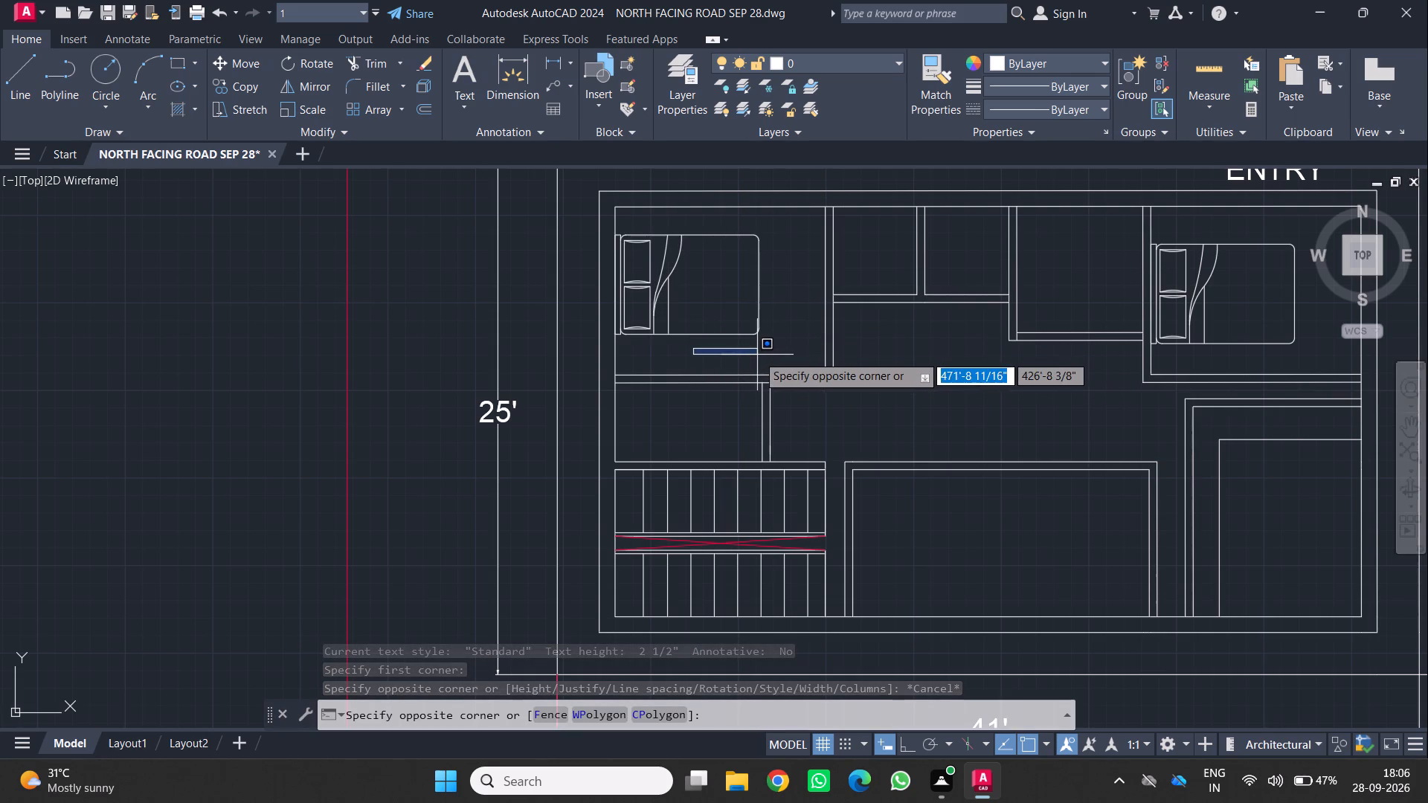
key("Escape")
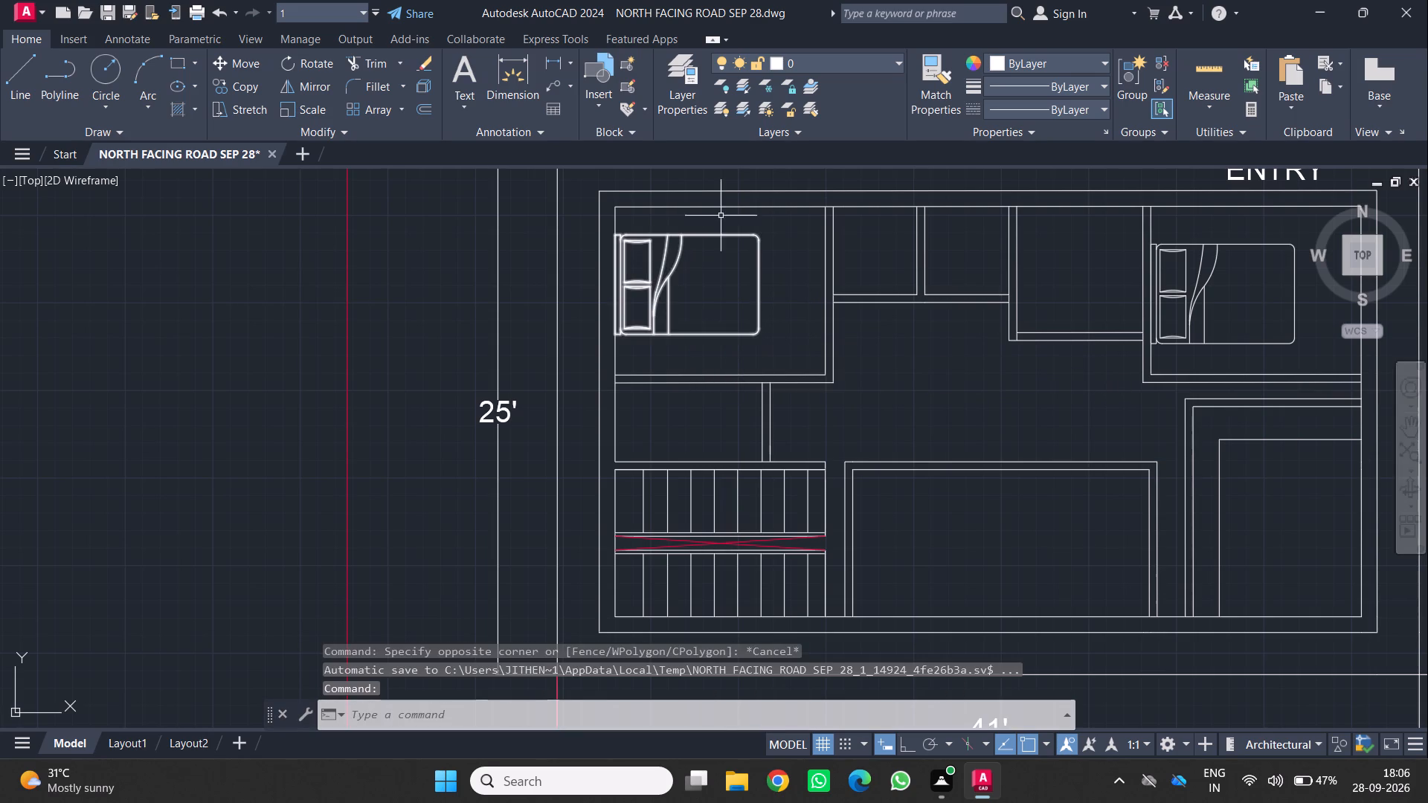
Add a multiline text label BEDROOM 10 in the northwest bedroom, just south of the bed.
scroll(725, 254, "down", 1)
middle_click_drag(727, 255, 725, 272)
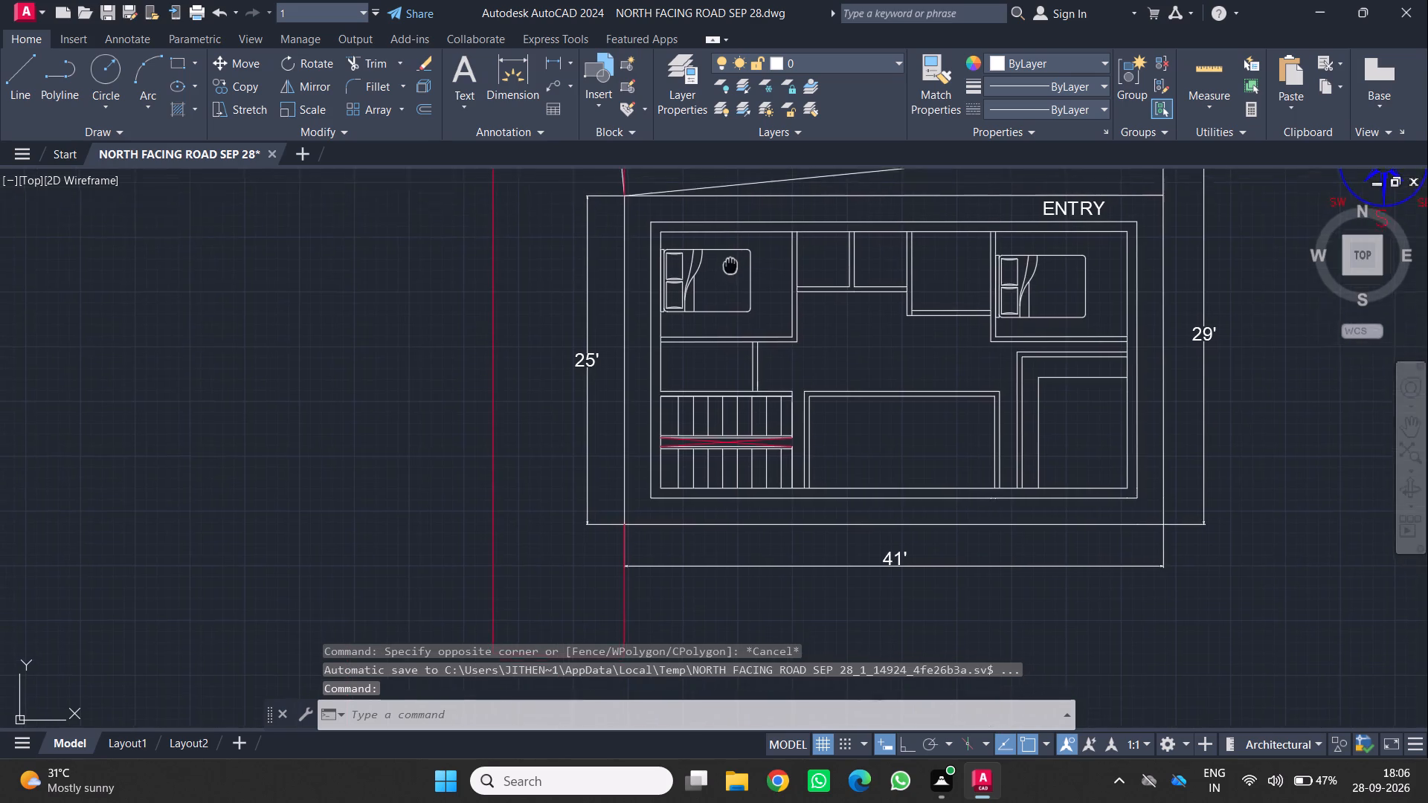
middle_click_drag(725, 272, 673, 320)
middle_click_drag(695, 384, 707, 365)
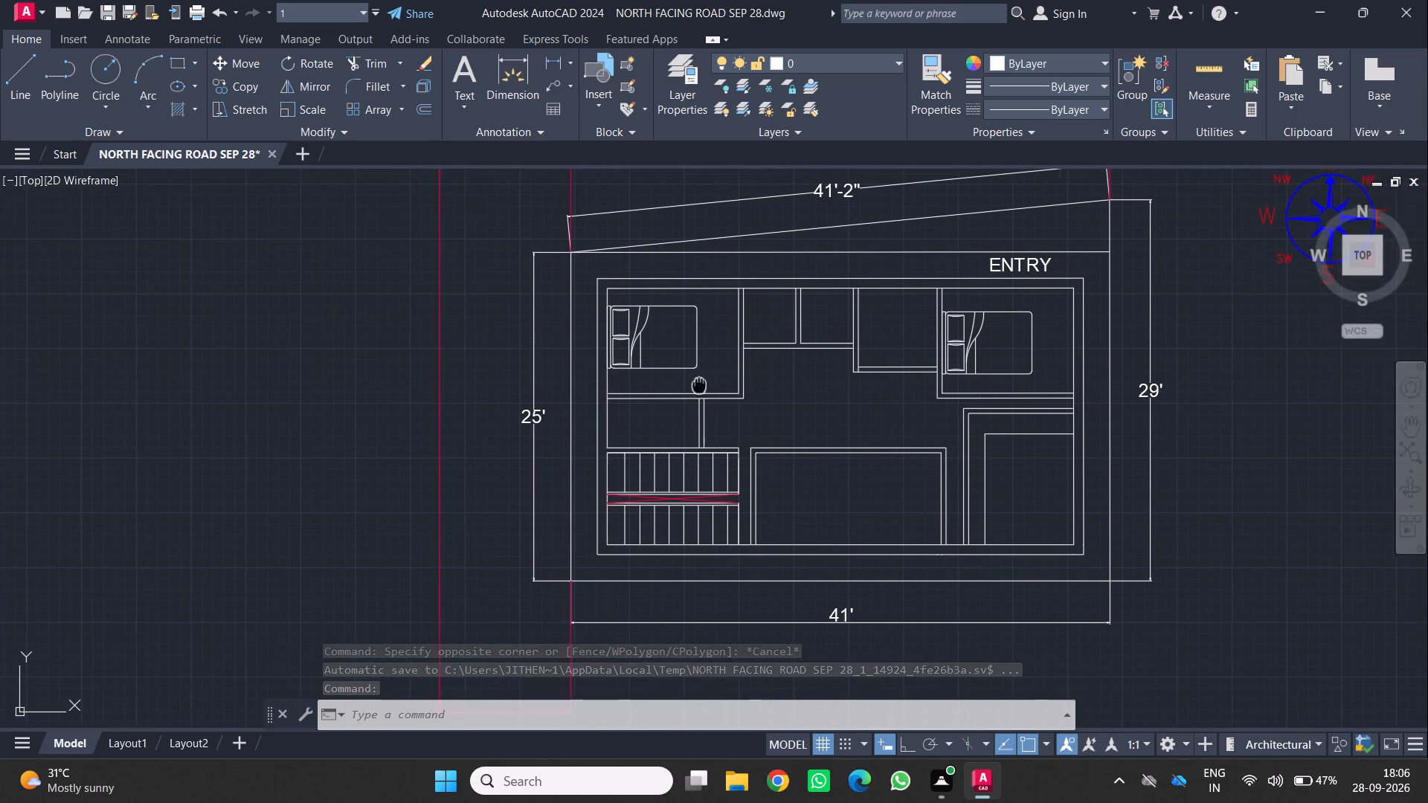
middle_click_drag(707, 365, 718, 330)
scroll(718, 330, "up", 2)
left_click(455, 65)
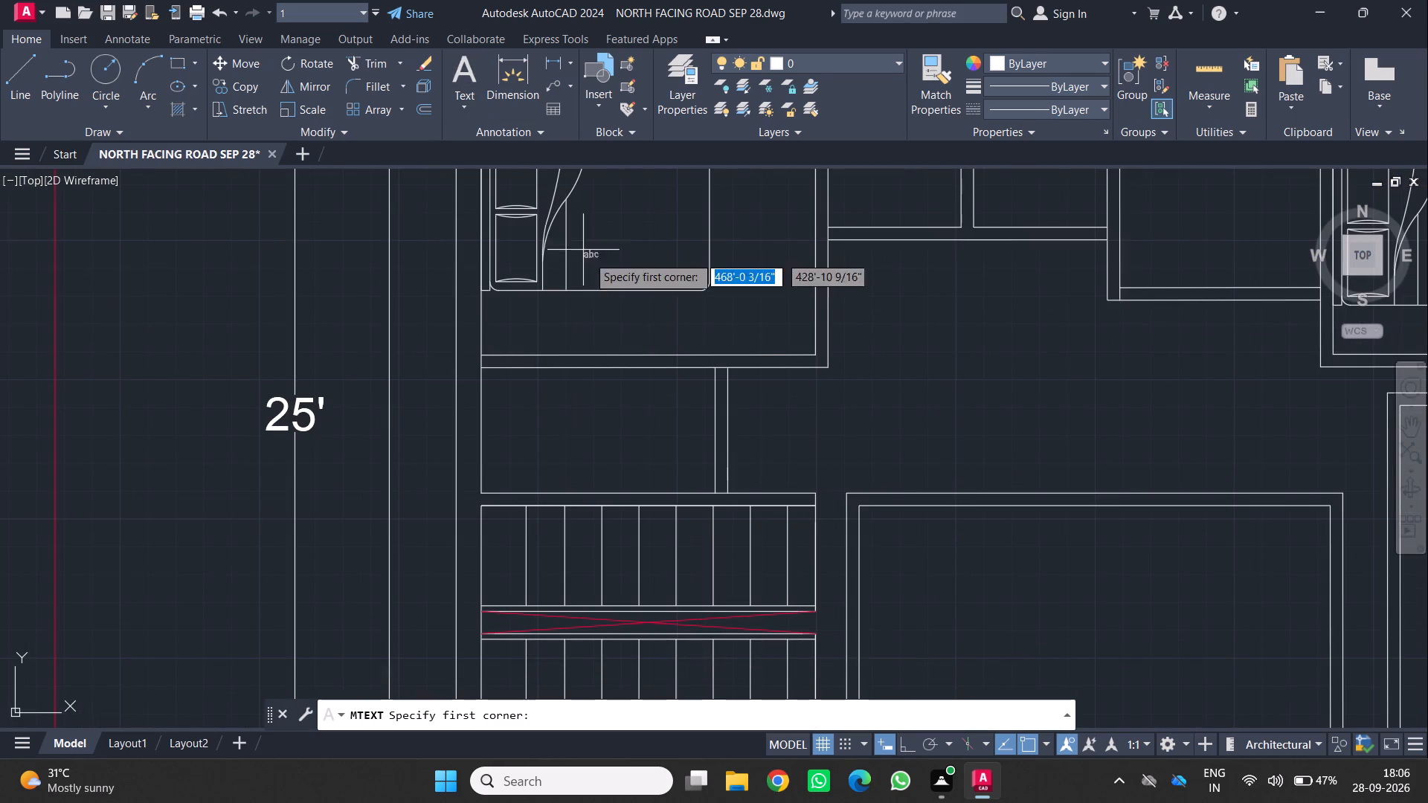
left_click(594, 304)
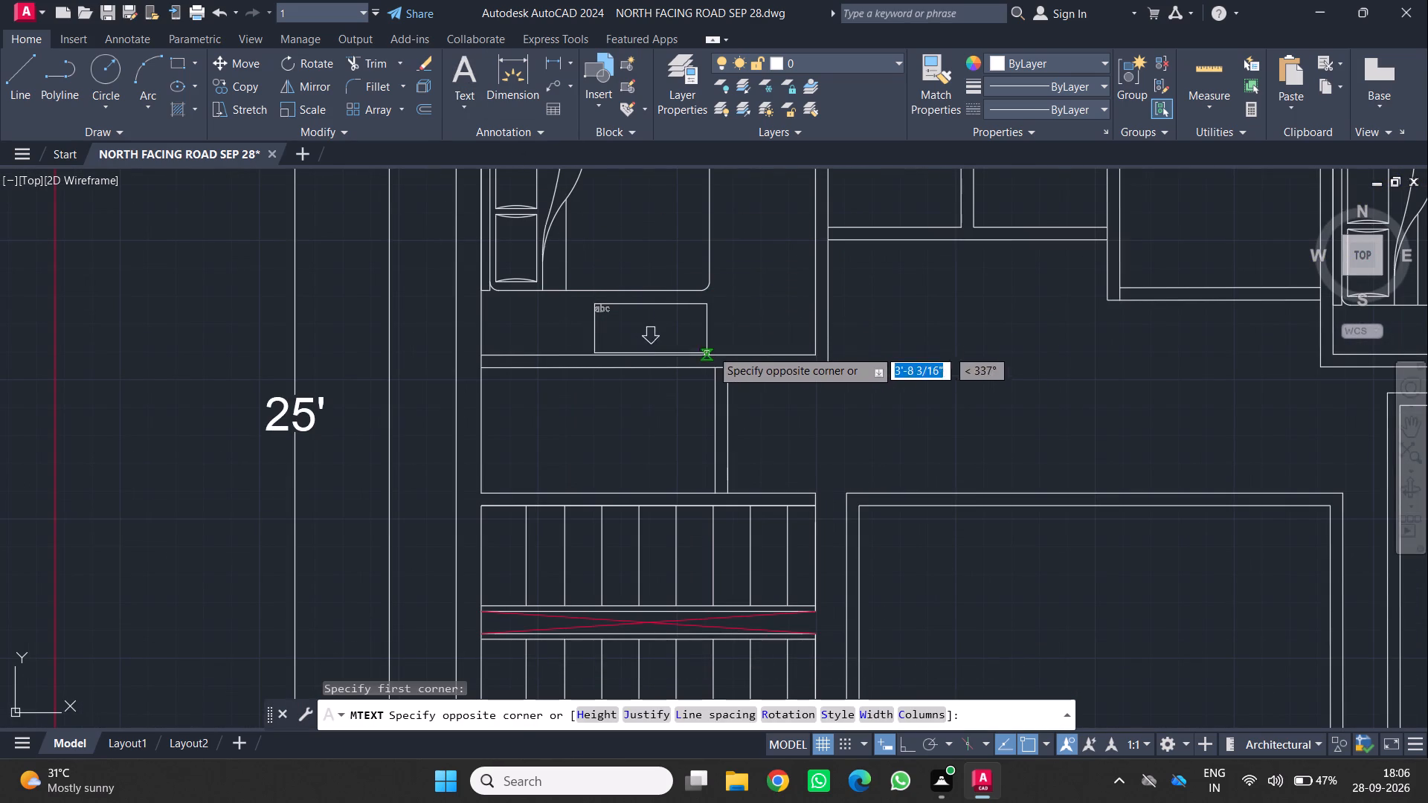
left_click(725, 336)
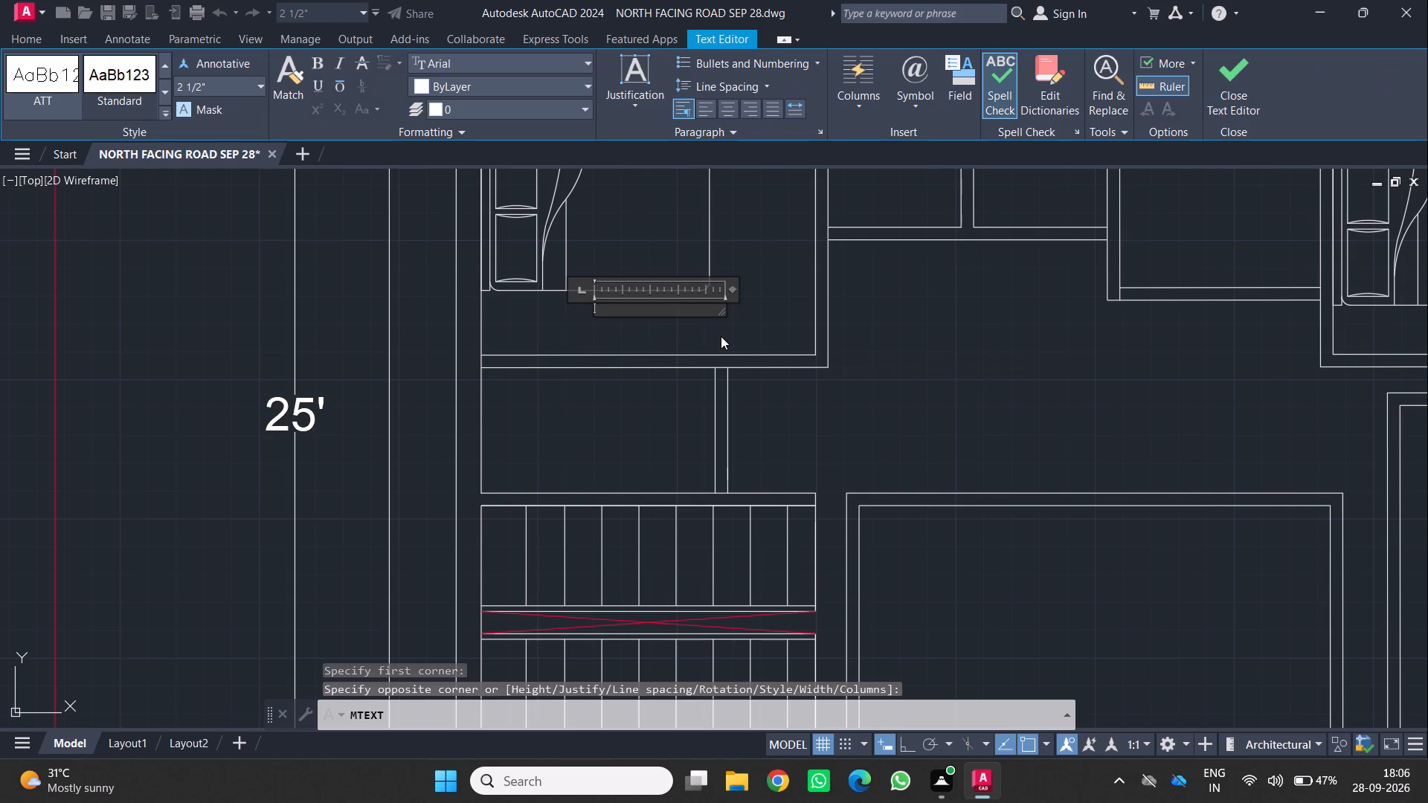
type("BEDROO")
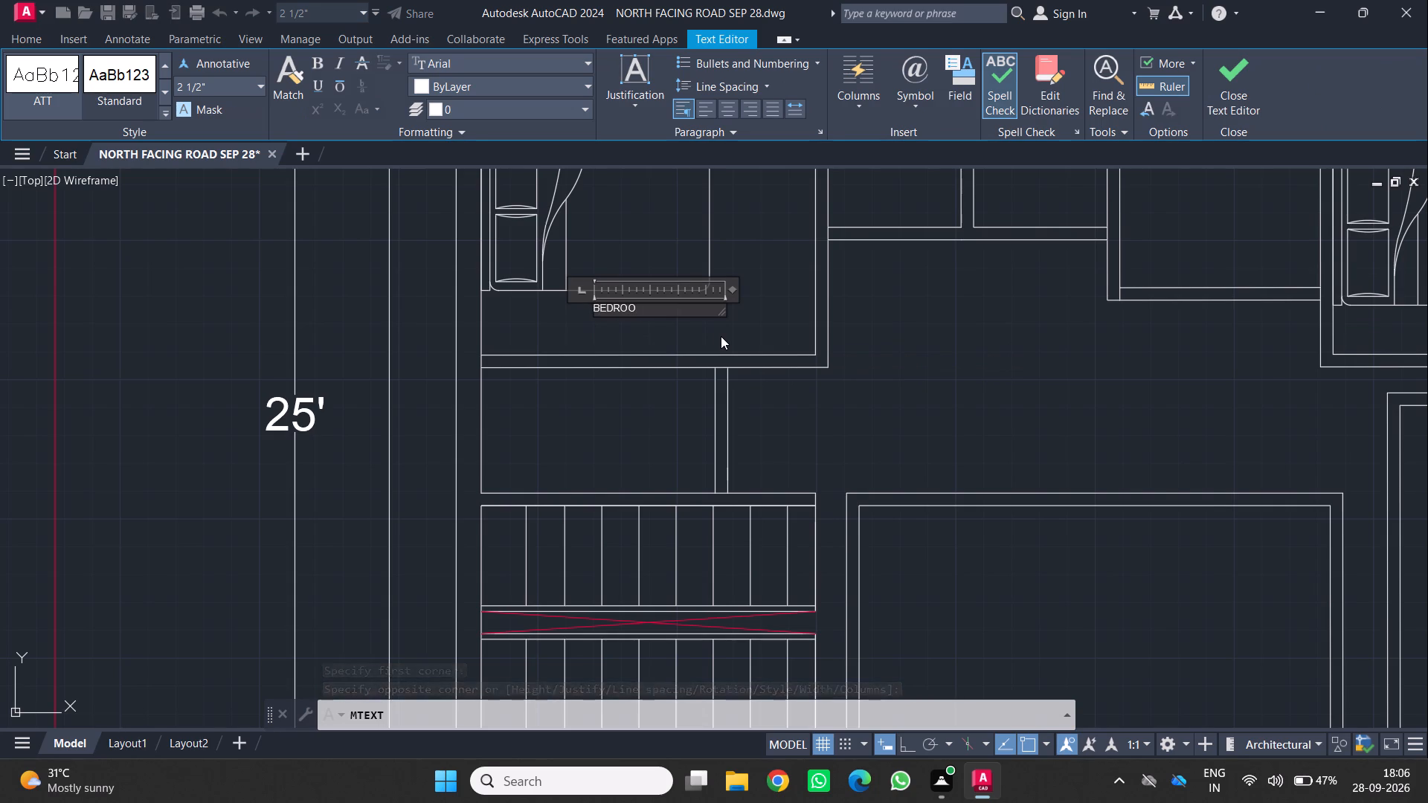
type("M")
key("space")
type("10")
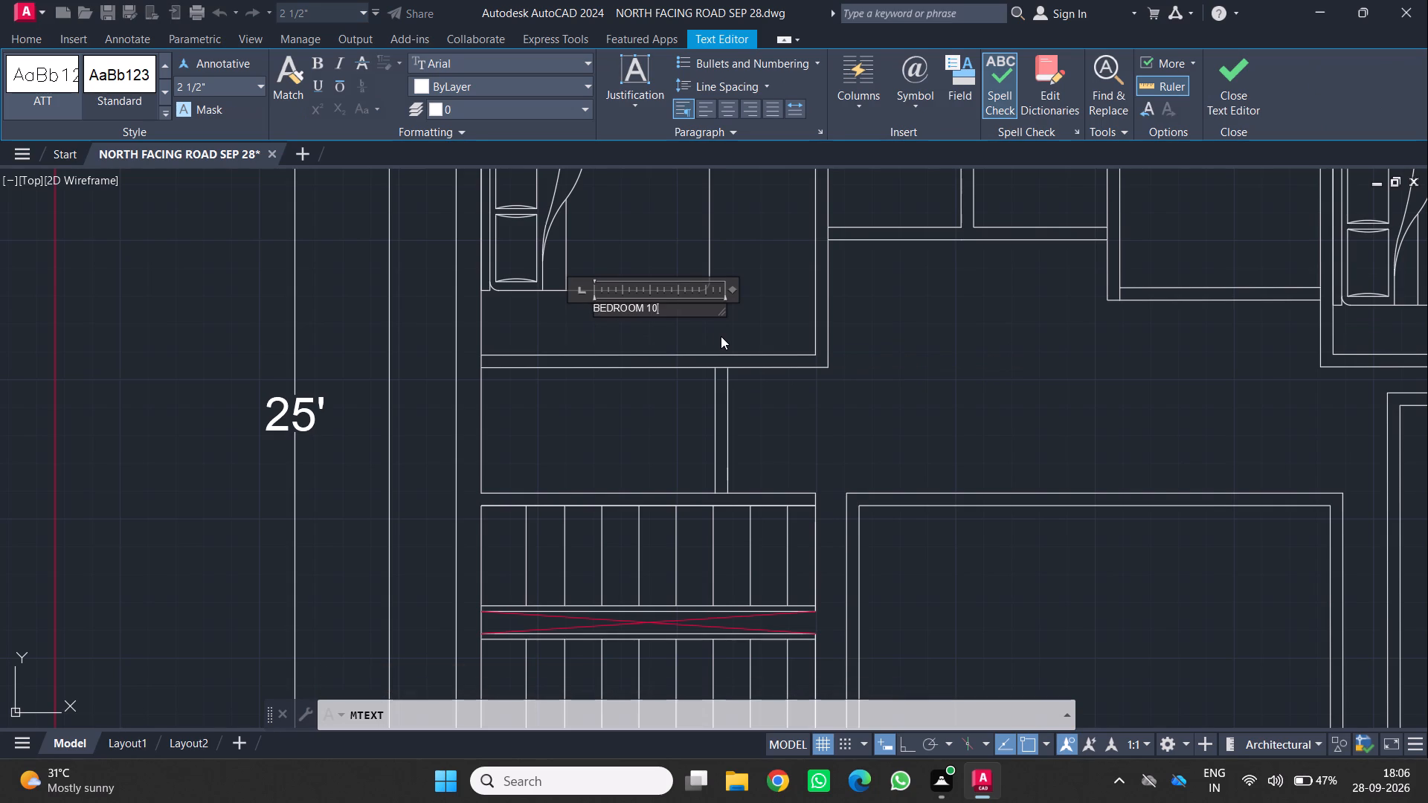
double_click(721, 336)
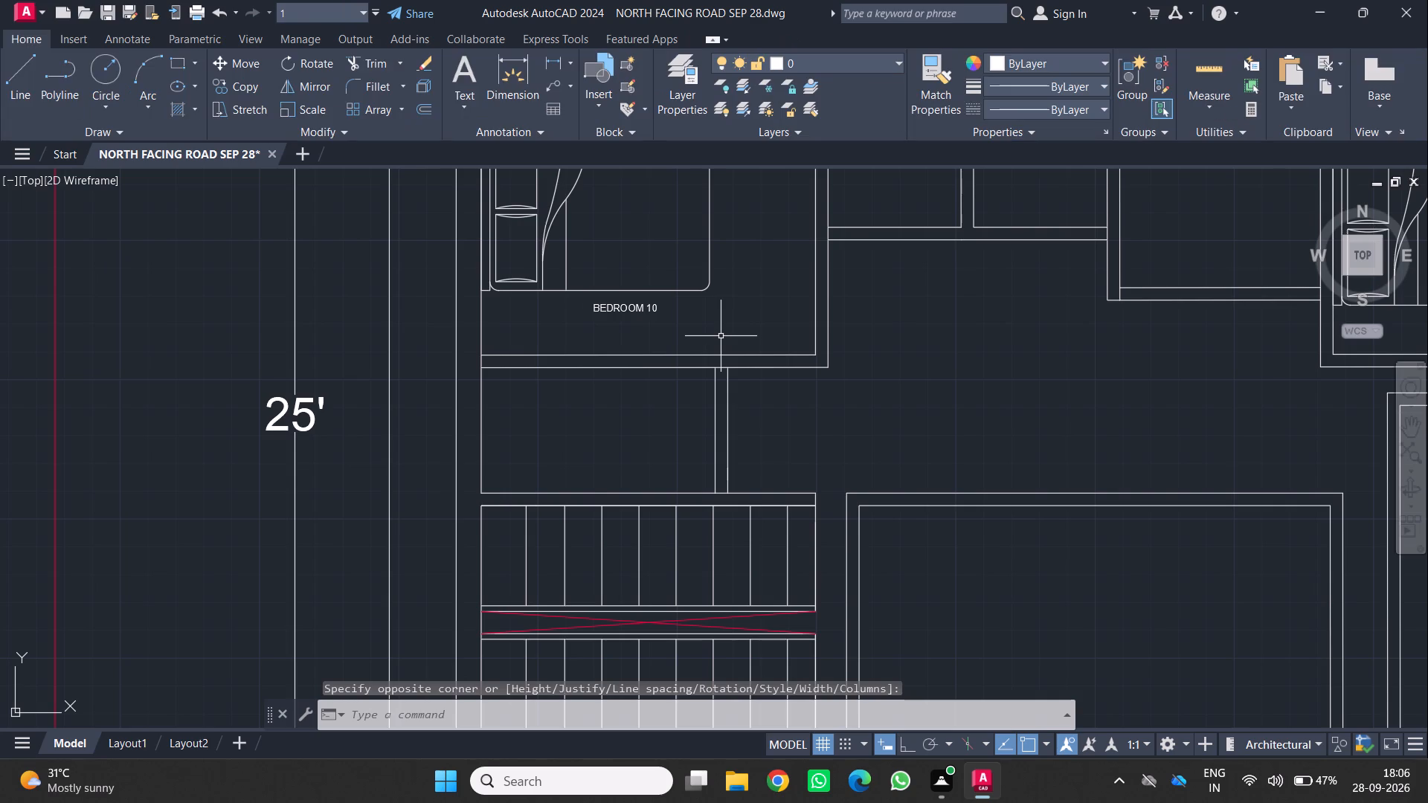
Edit the northwest bedroom's text label to read BEDROOM 10'11"X10'.
left_click(633, 307)
left_click(628, 307)
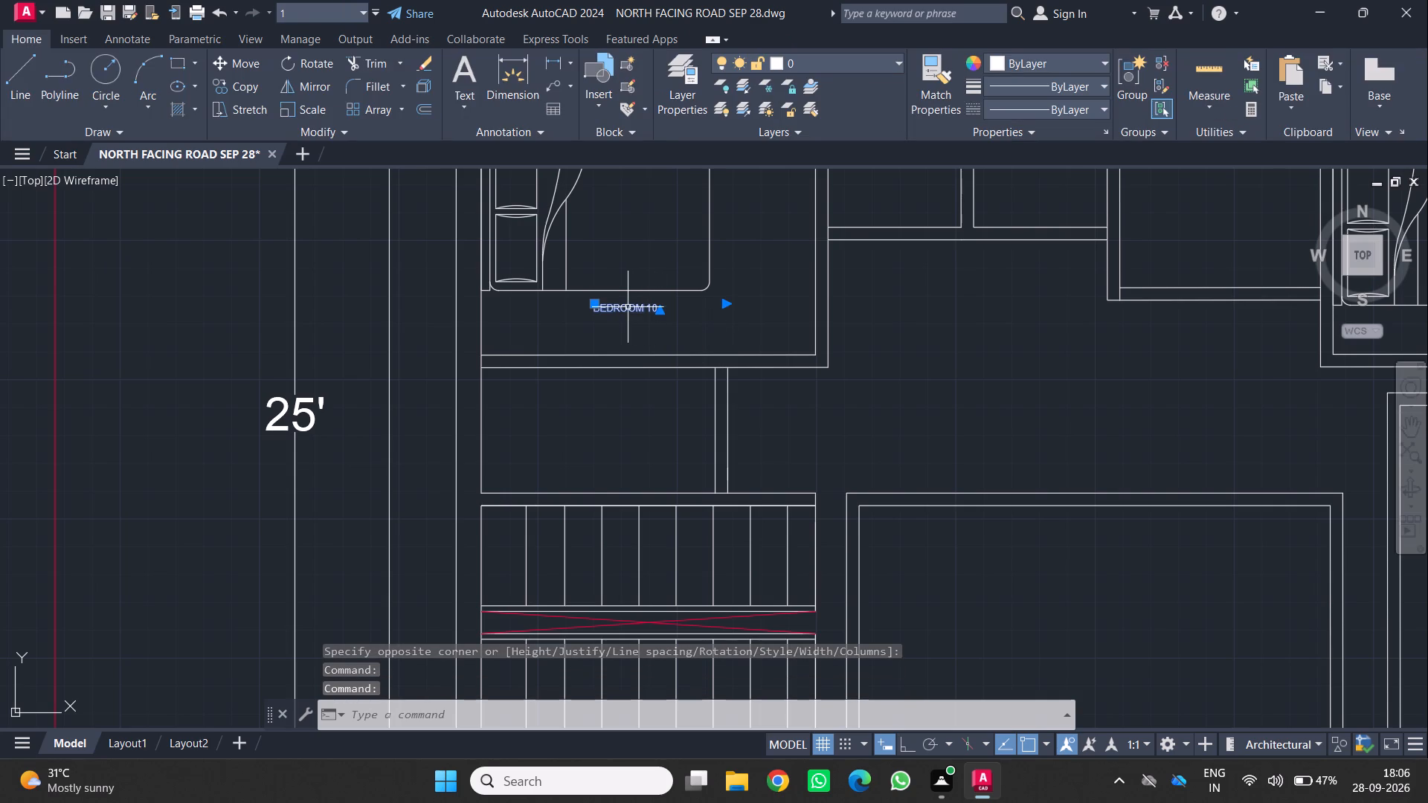
double_click(643, 306)
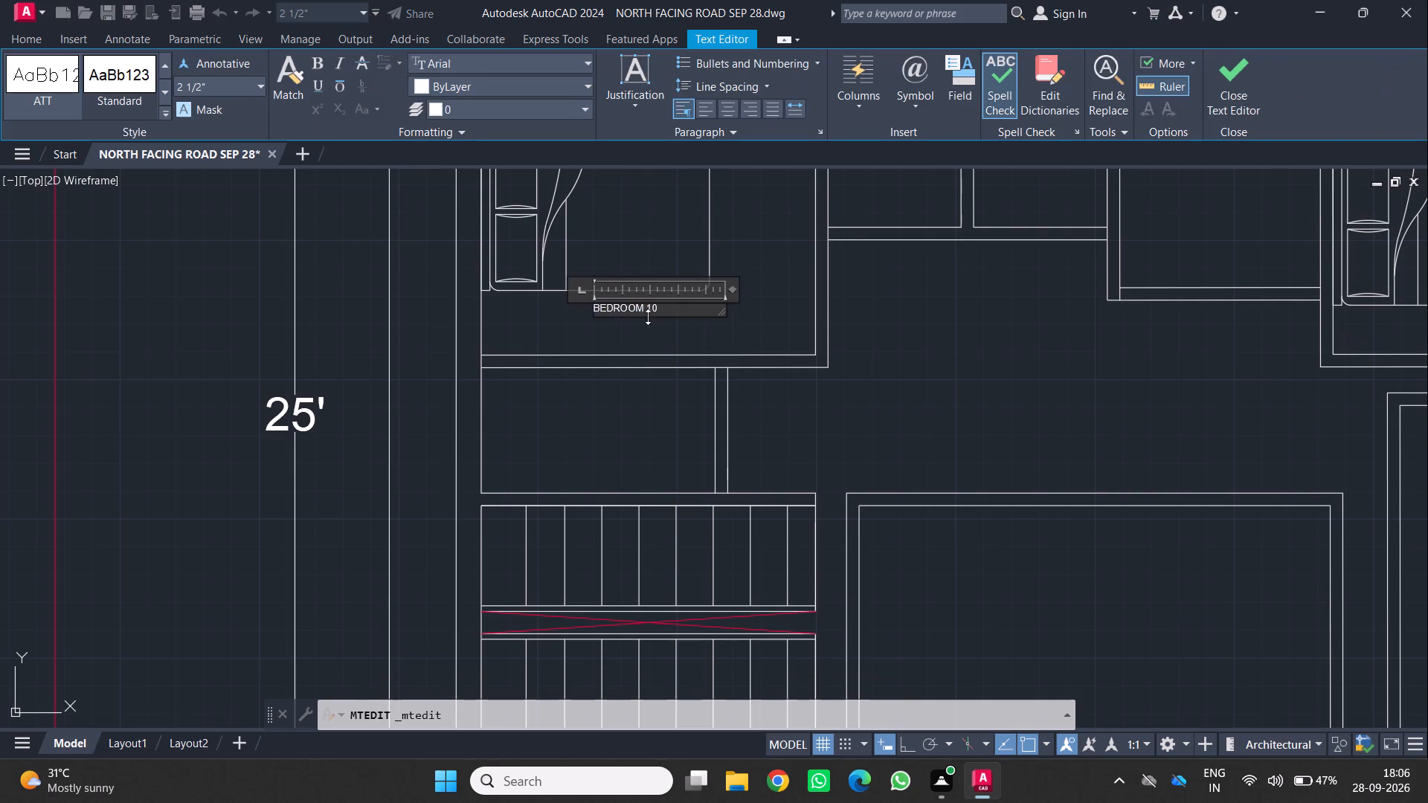
left_click(671, 310)
key("apostrophe")
key("x")
key("BackSpace")
key("1")
key("1")
key("shift+quotedbl")
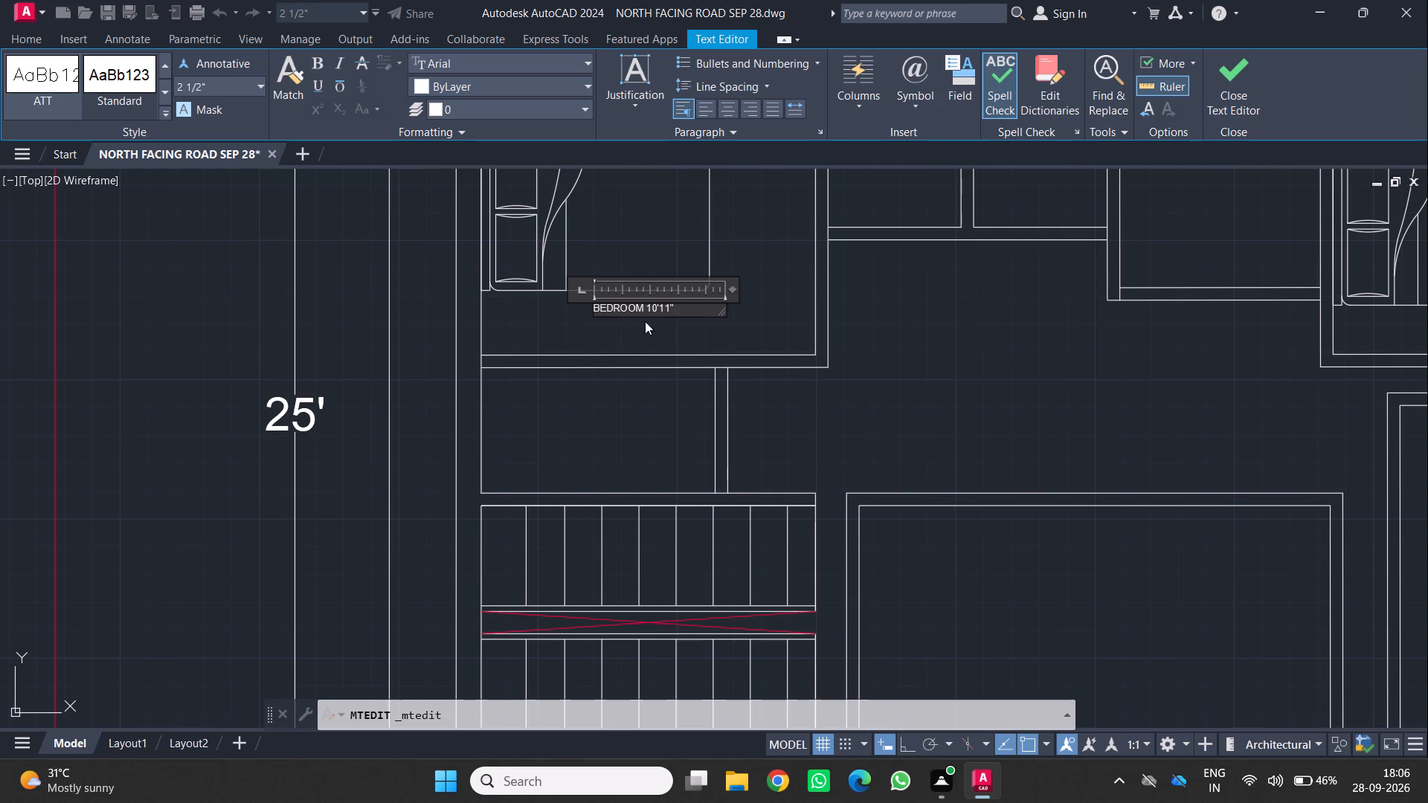
key("x")
key("1")
type("0'")
left_click(702, 319)
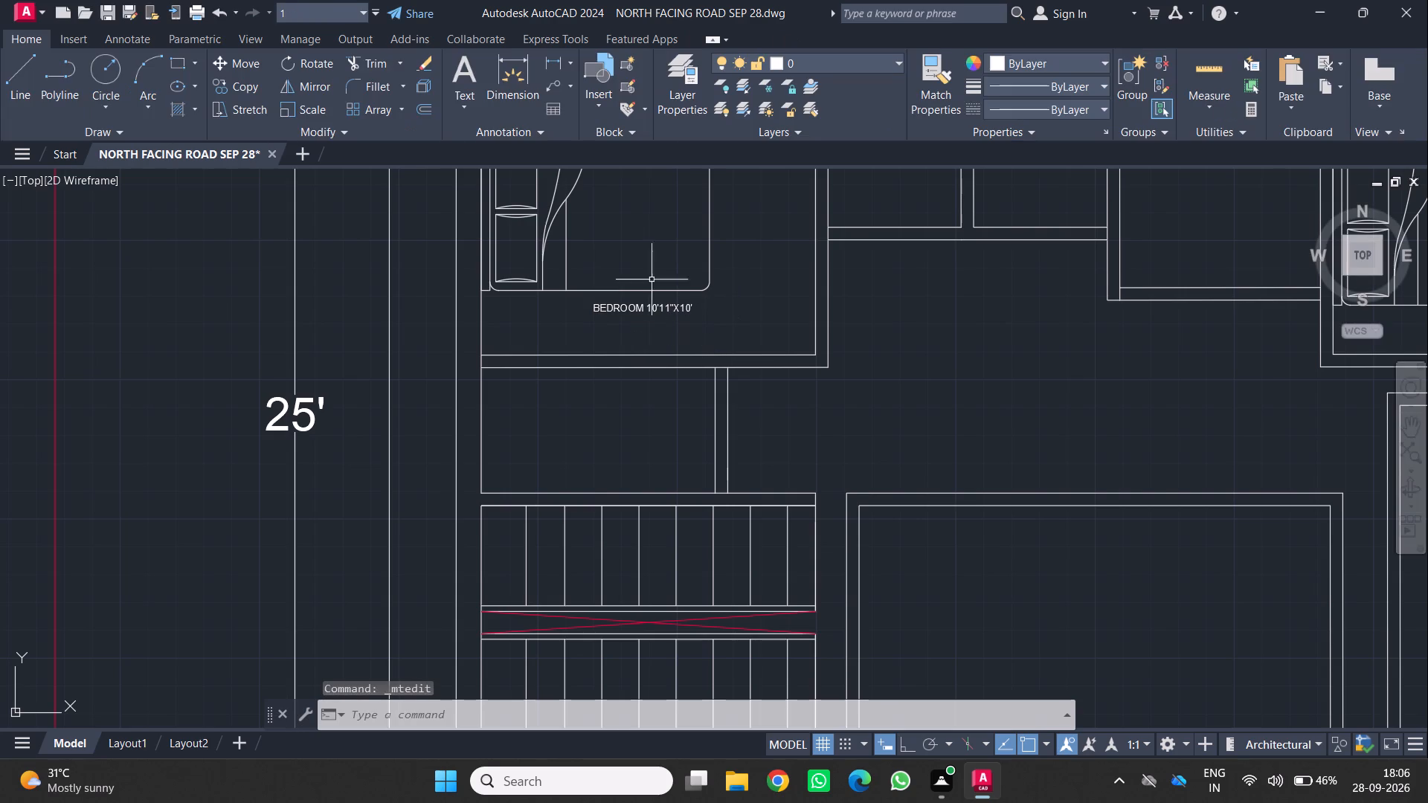
Set the BEDROOM label's text height in its properties, trying 8" first and settling on 6".
left_click(631, 306)
key("p")
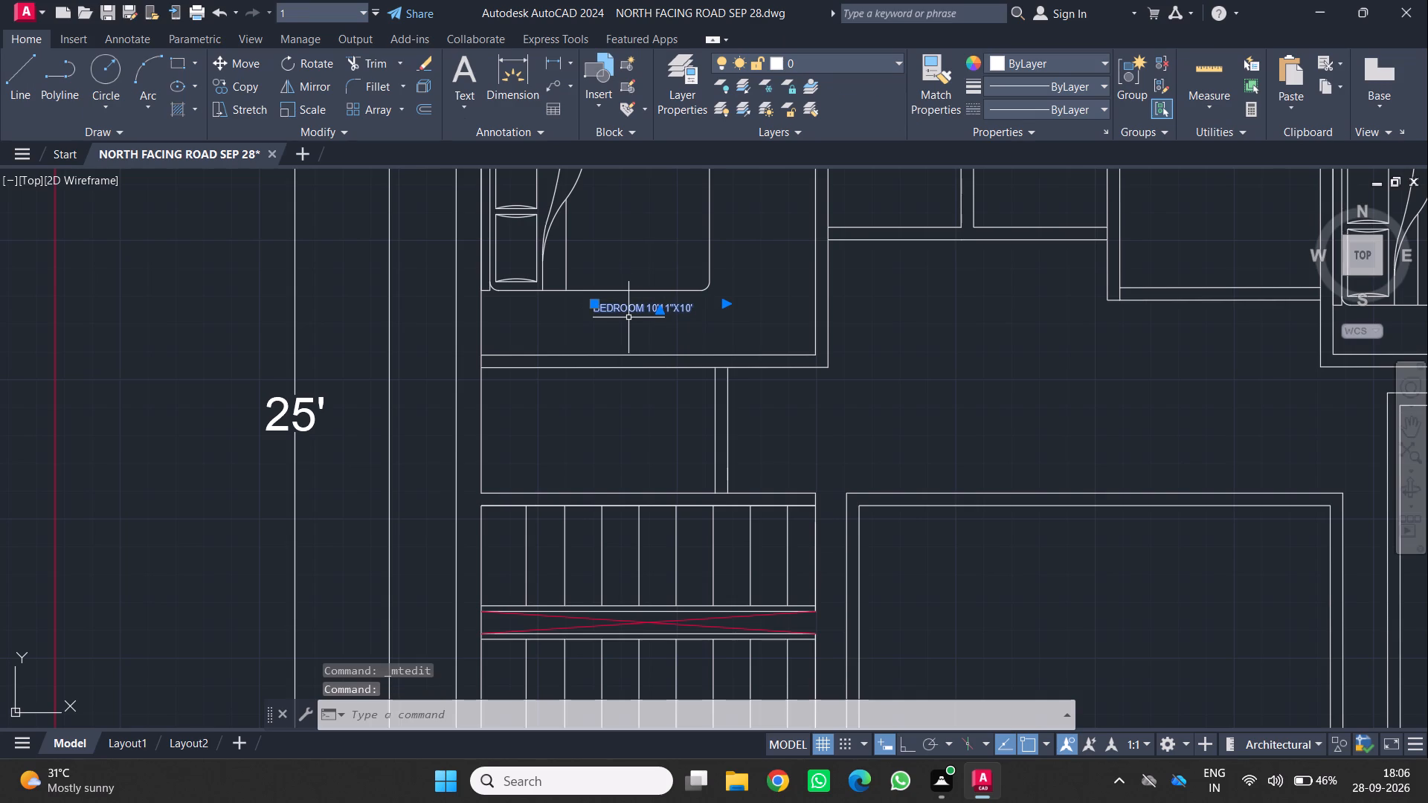
key("r")
key("Return")
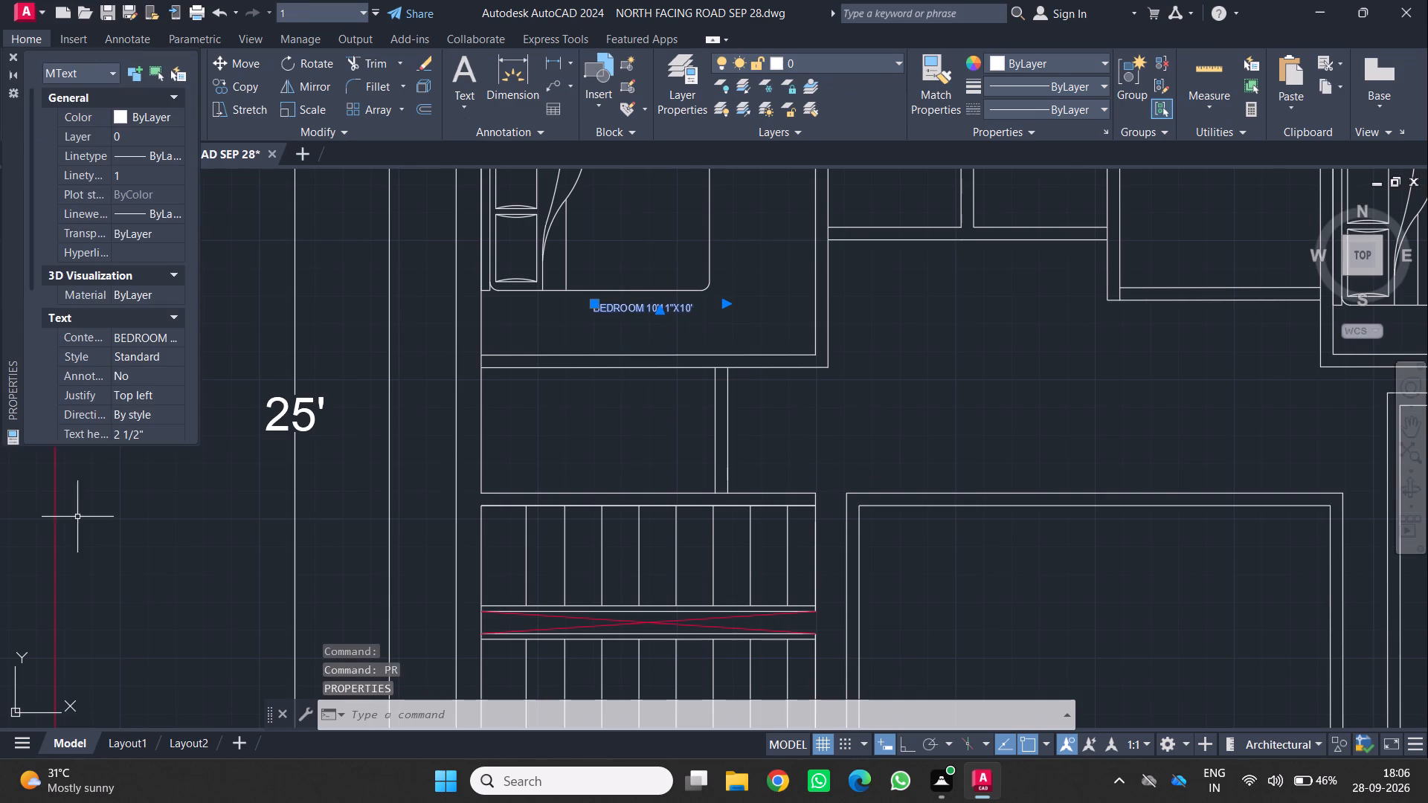
left_click(150, 425)
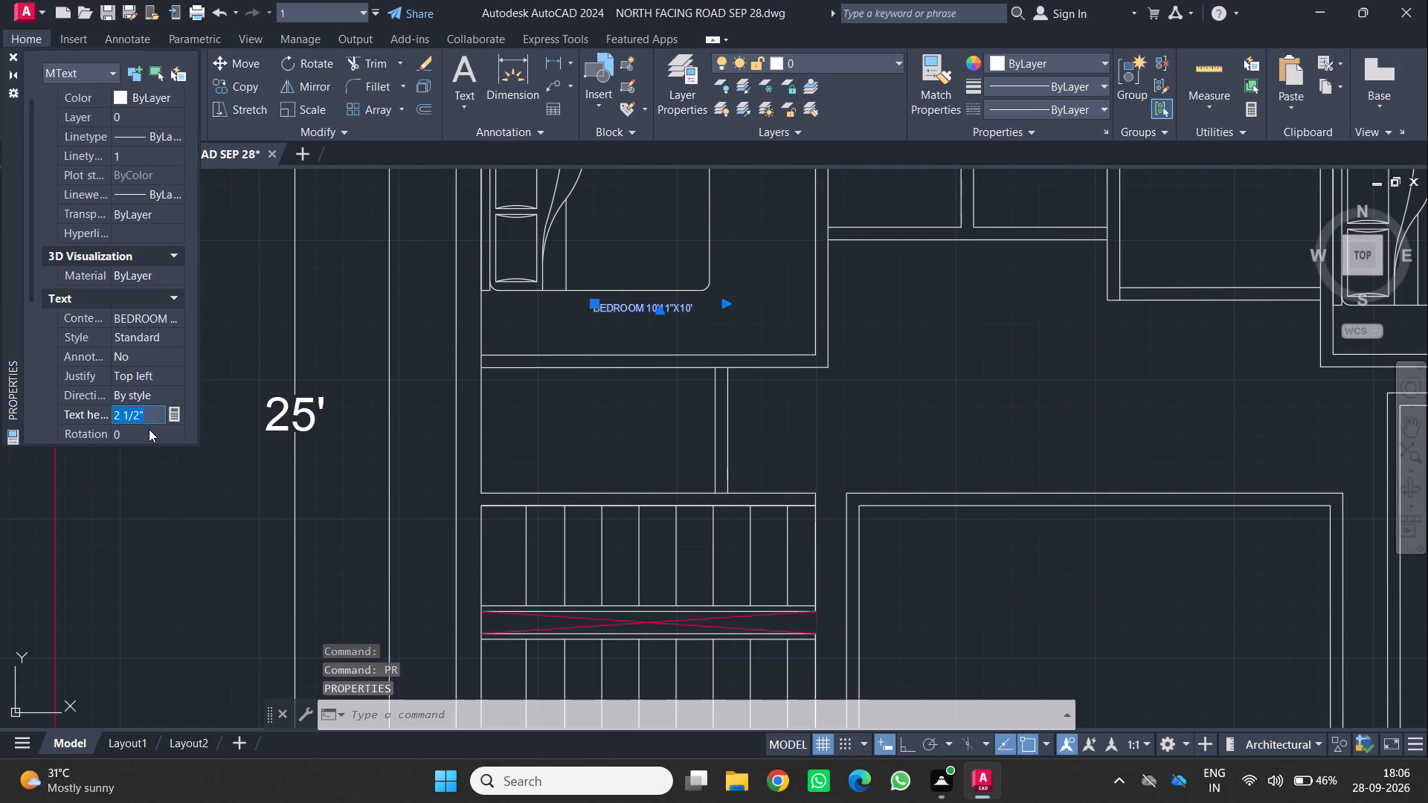
key("8")
key("Return")
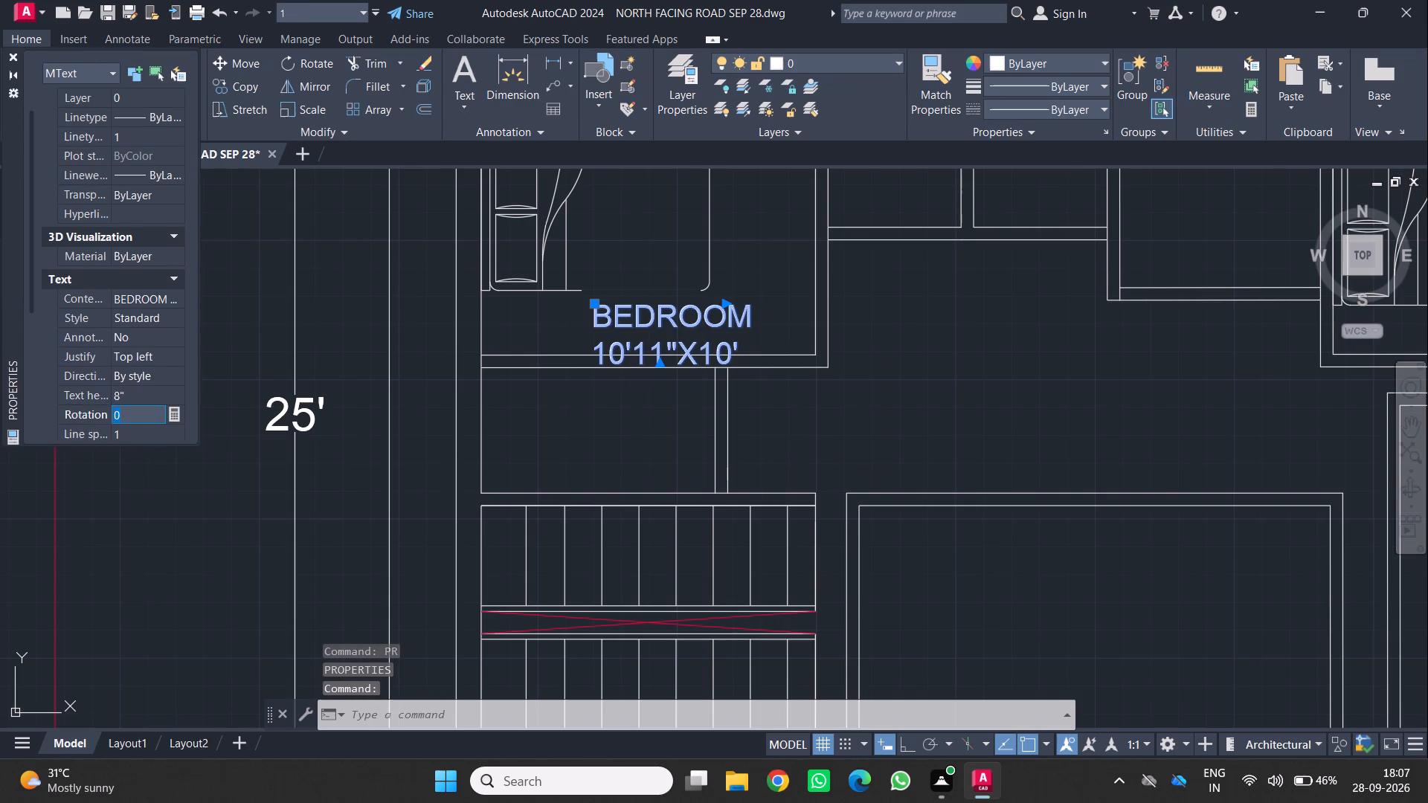
left_click(144, 390)
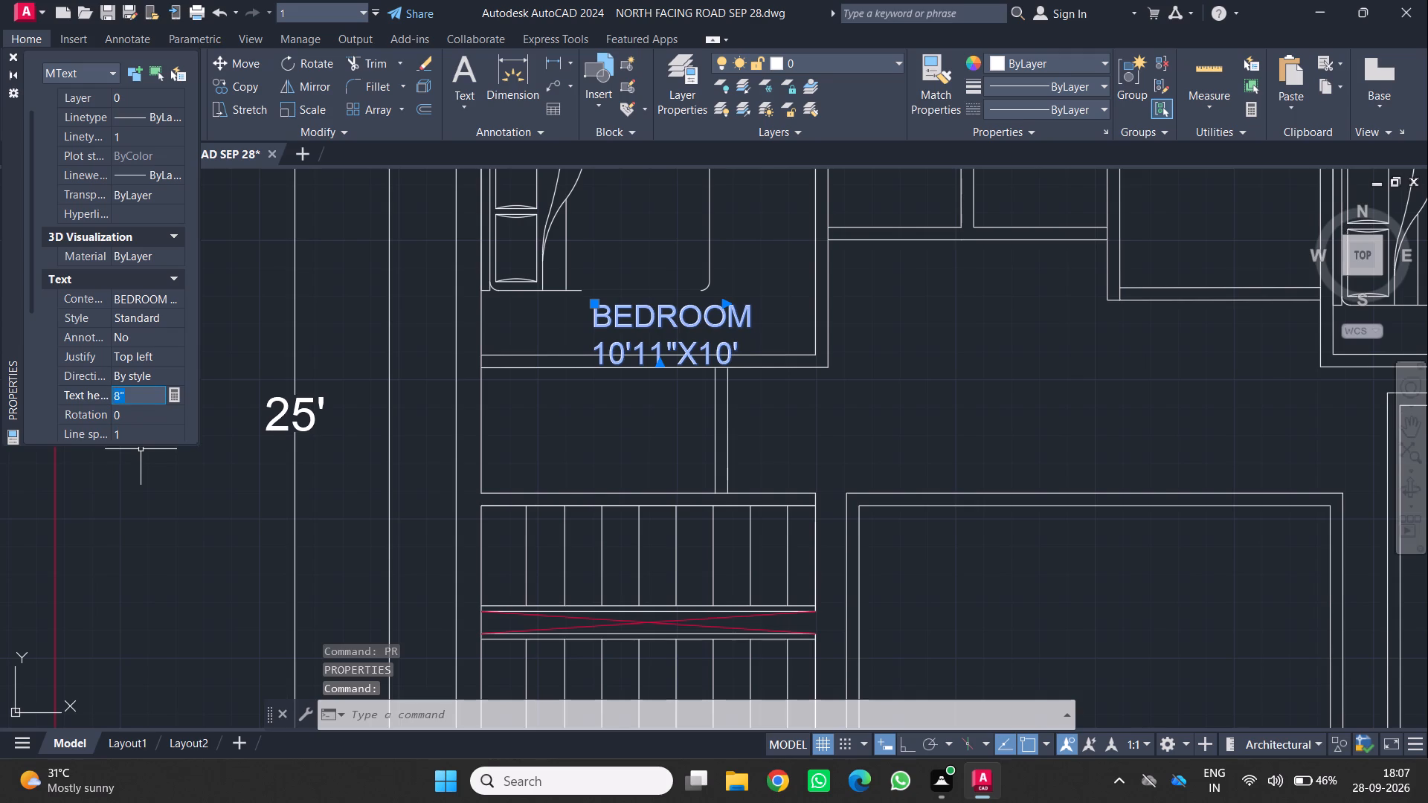
key("6")
key("Return")
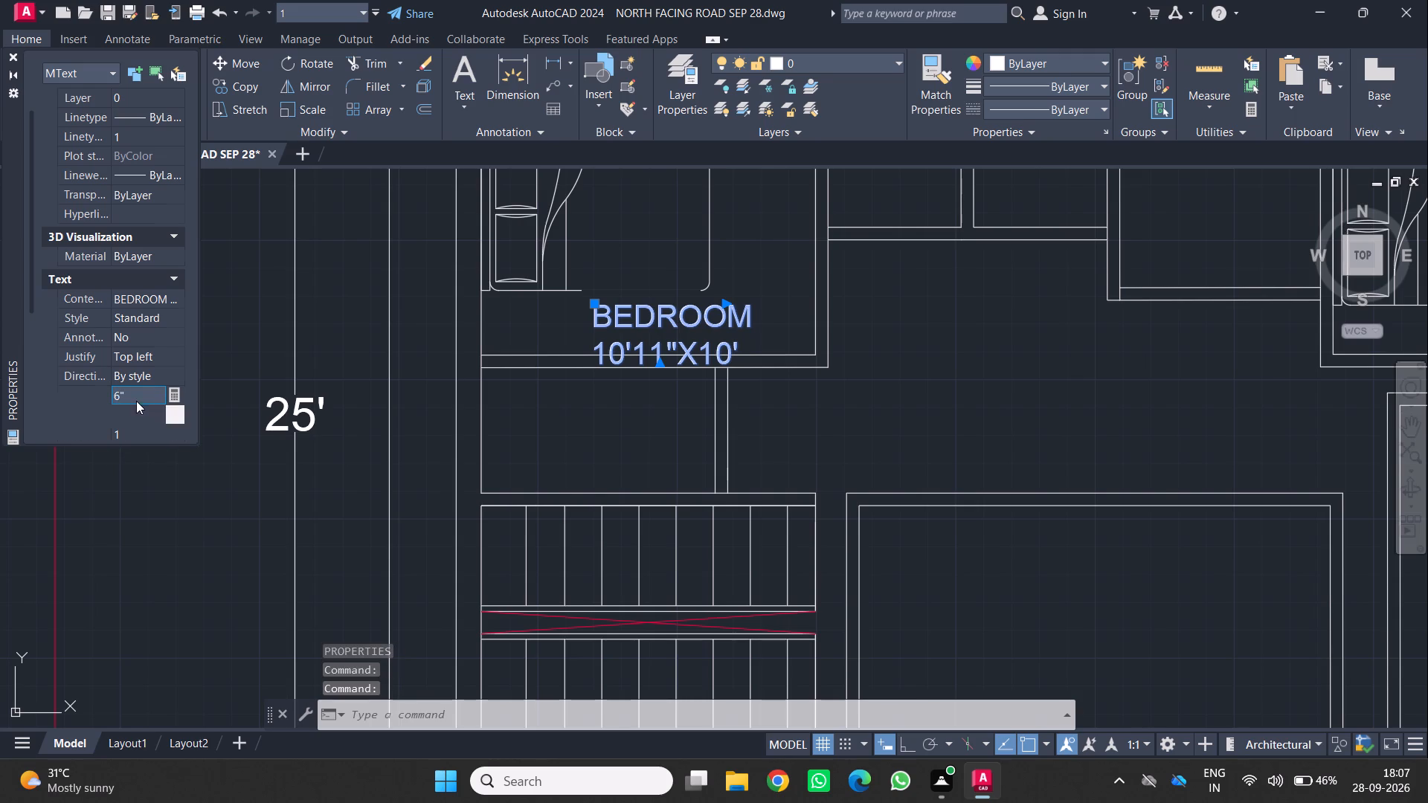
left_click(10, 52)
key("Escape")
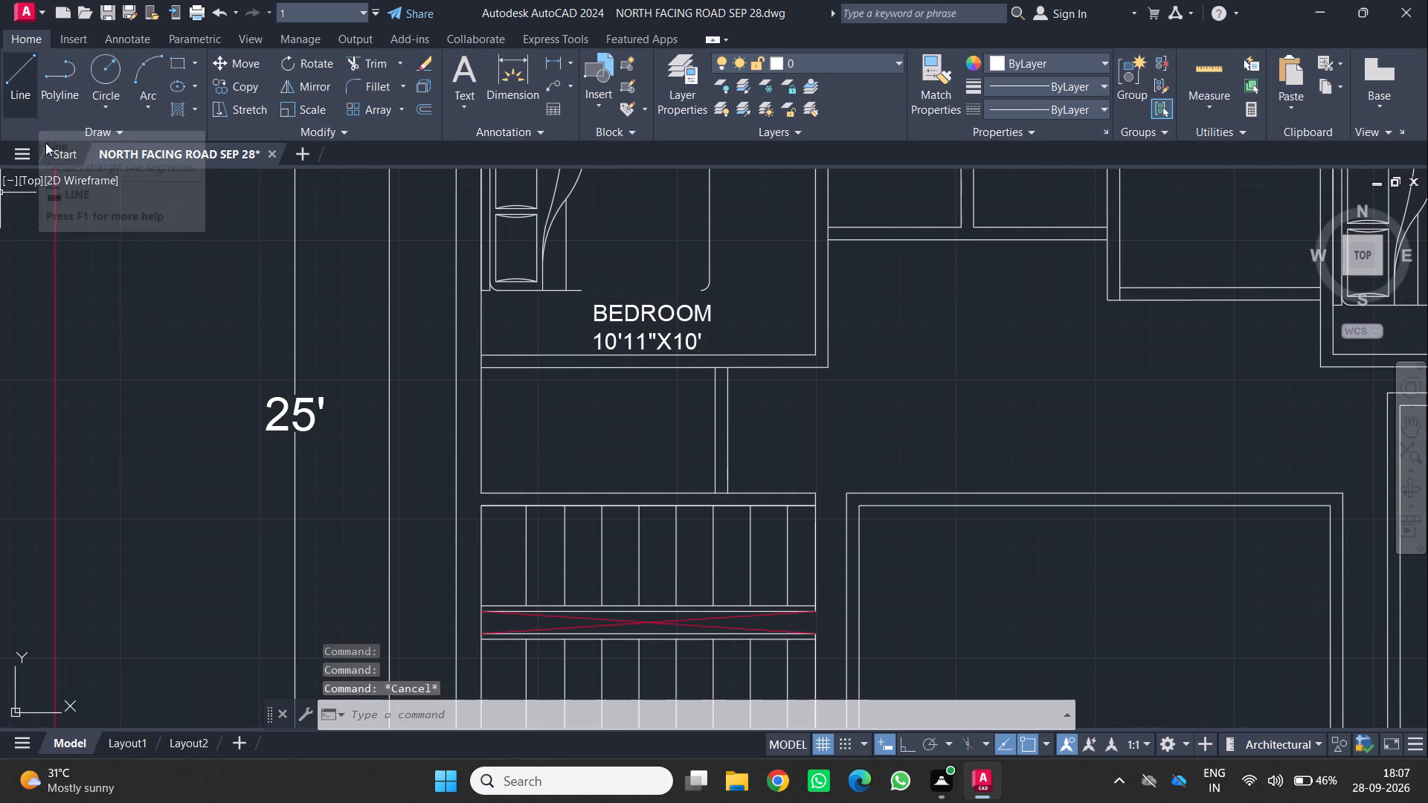
Move the BEDROOM 10'11"X10' label from the northwest bedroom to the northeast bedroom, just south of the bed.
scroll(268, 274, "down", 3)
middle_click_drag(271, 274, 240, 351)
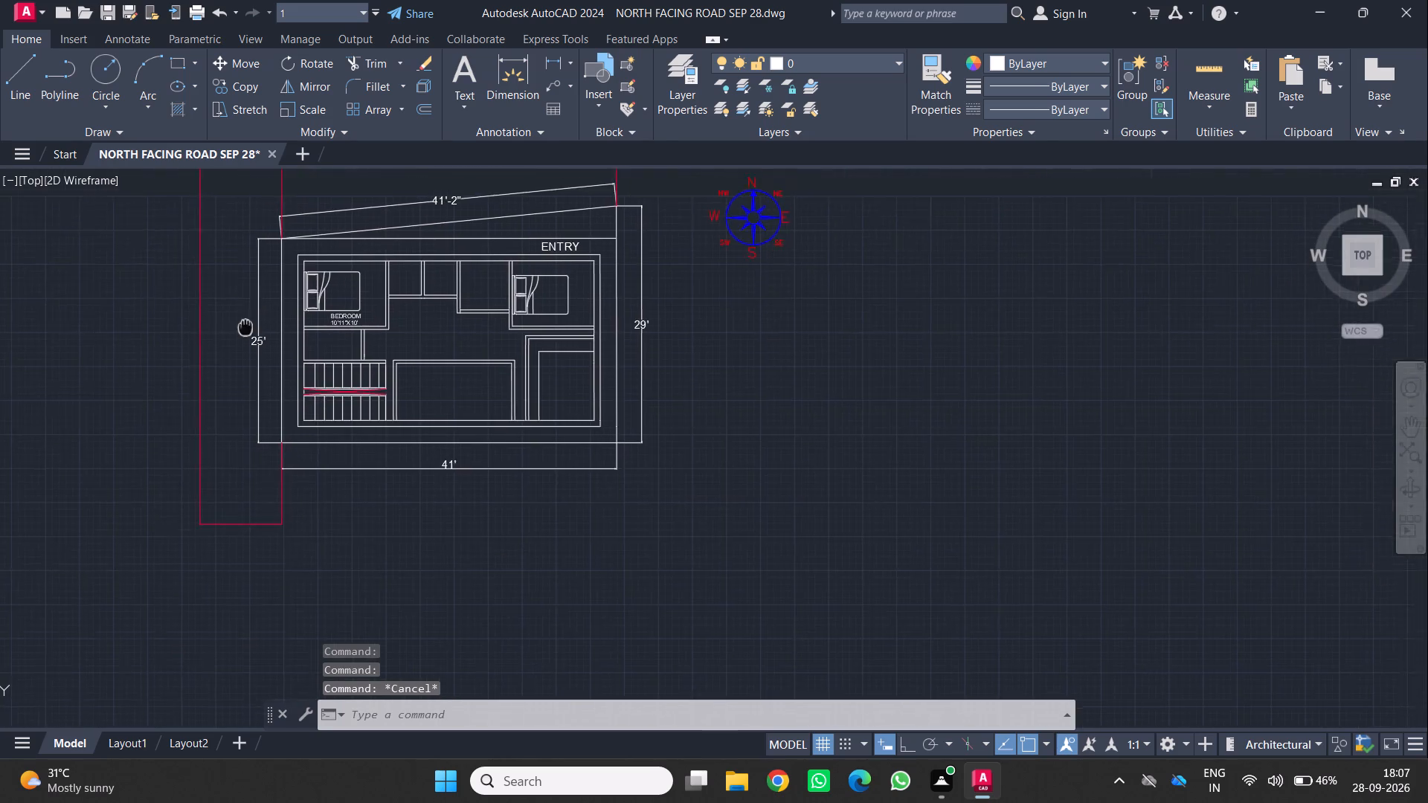
middle_click_drag(240, 351, 243, 372)
scroll(344, 370, "up", 3)
middle_click_drag(241, 454, 373, 263)
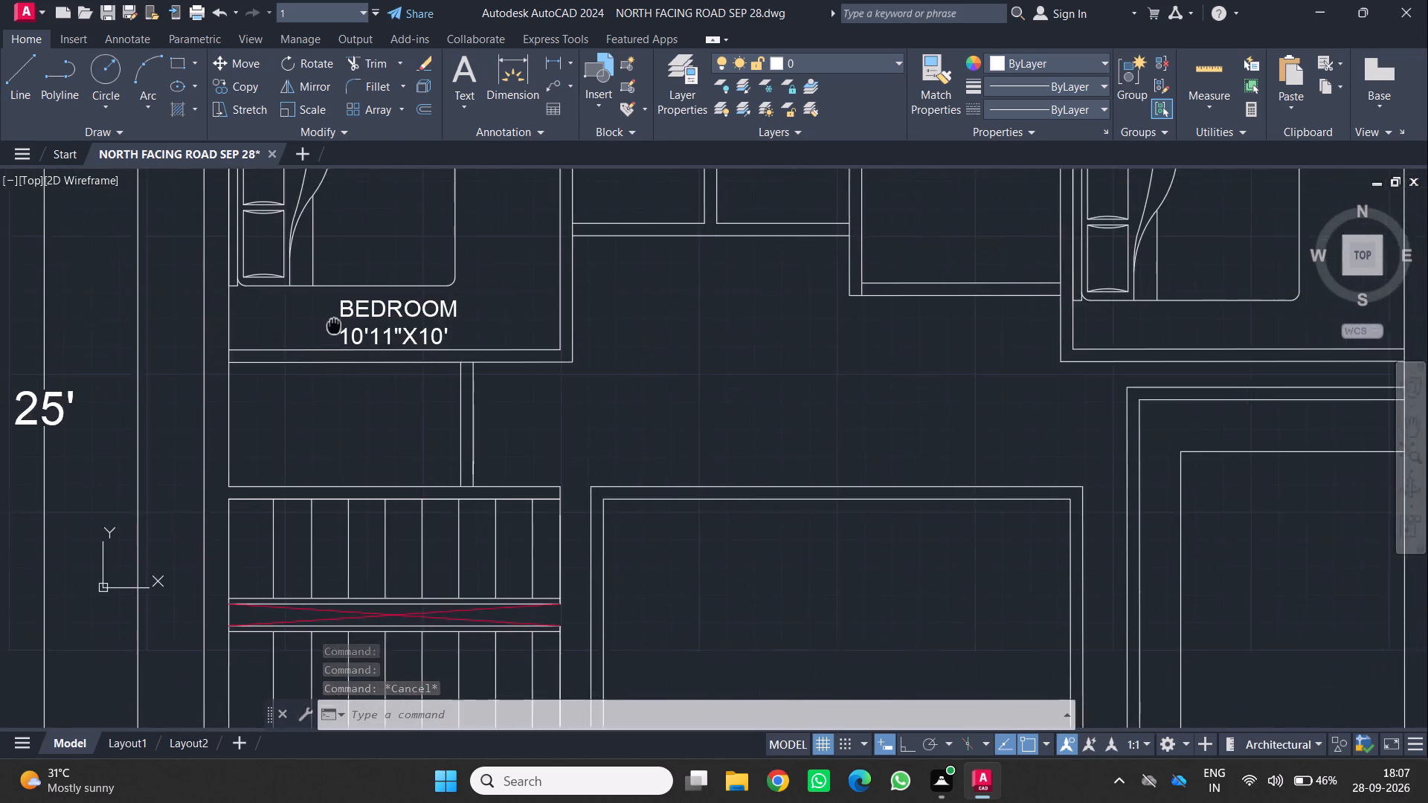
middle_click_drag(373, 263, 381, 241)
scroll(381, 241, "up", 1)
scroll(469, 263, "down", 1)
middle_click_drag(460, 274, 453, 306)
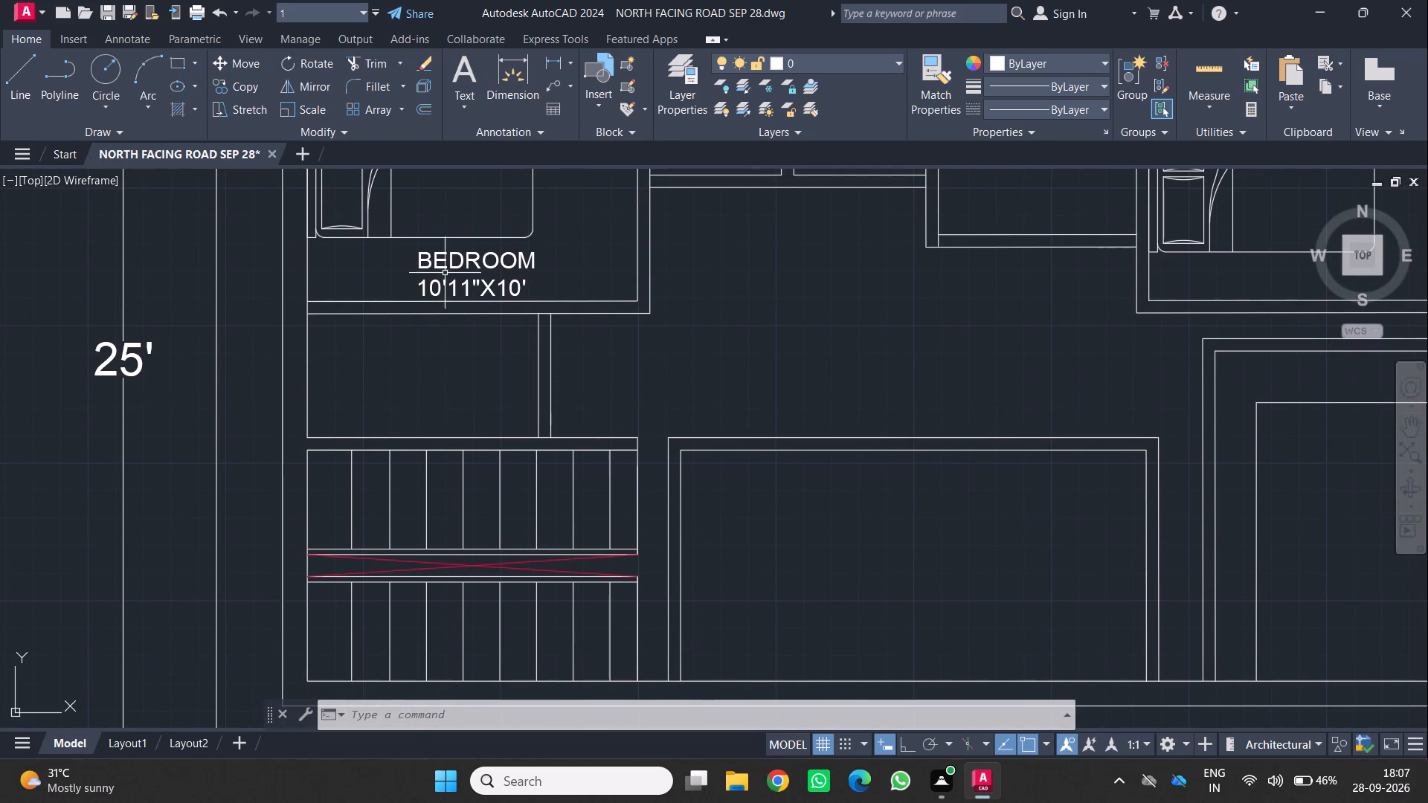
left_click(446, 271)
left_click(446, 273)
left_click(452, 285)
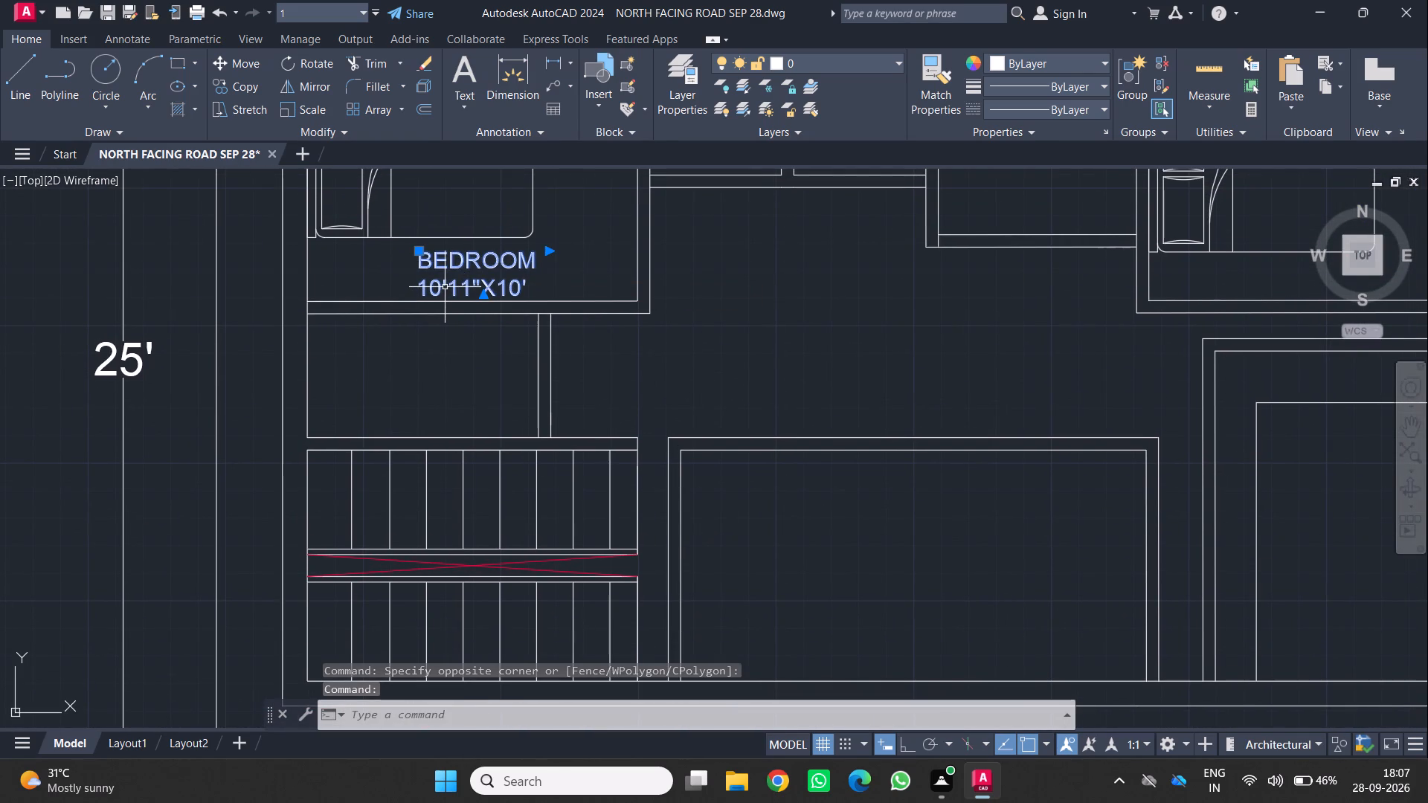
key("m")
key("Return")
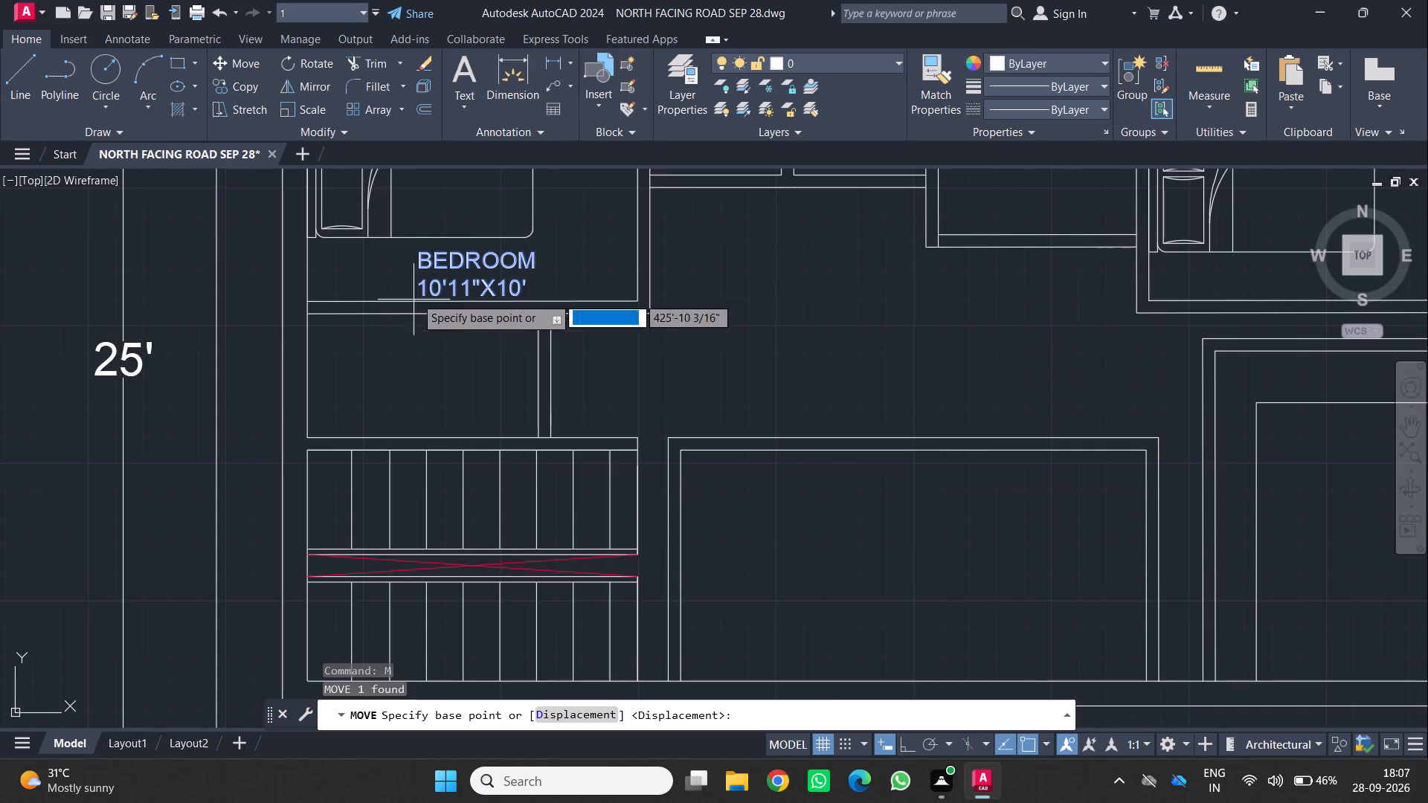
scroll(422, 285, "up", 2)
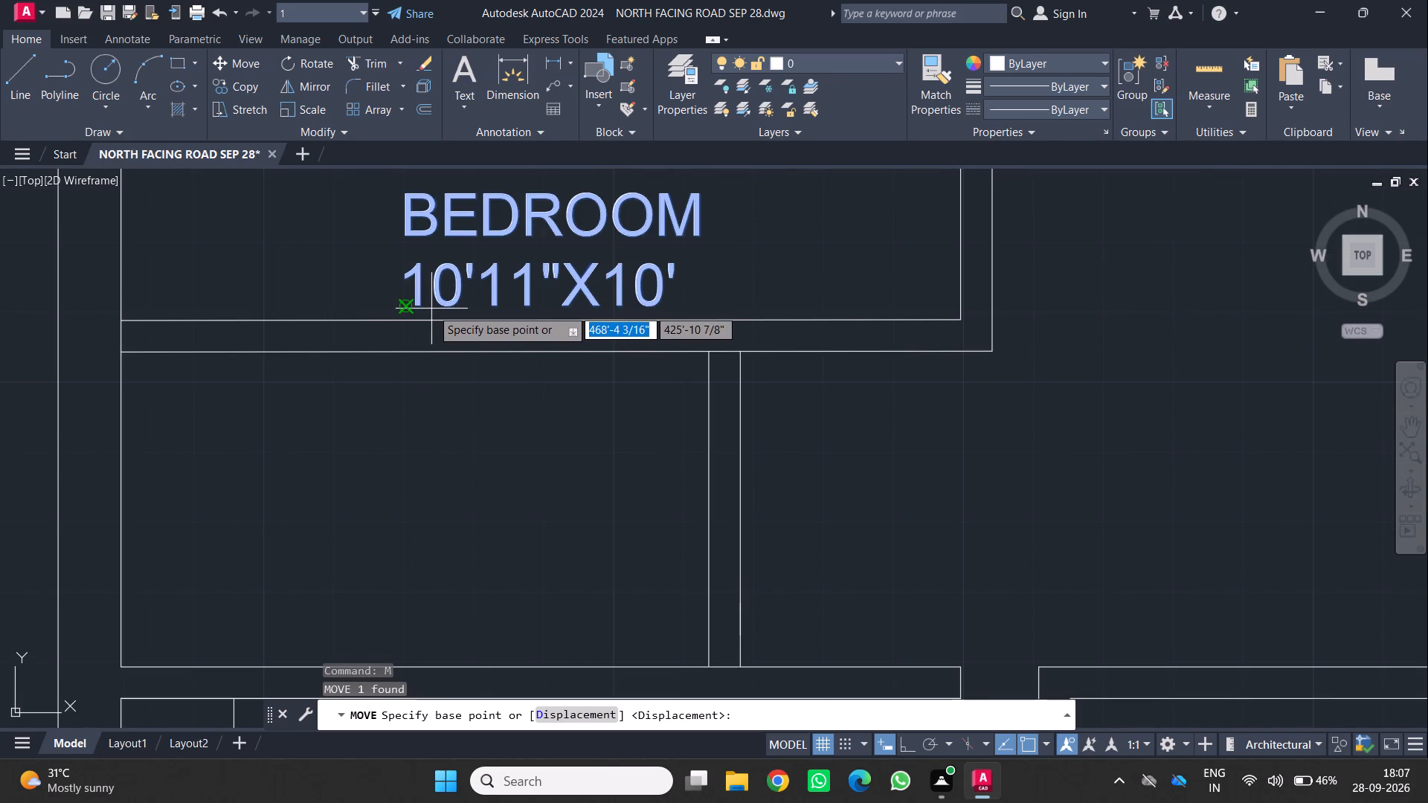
left_click(413, 308)
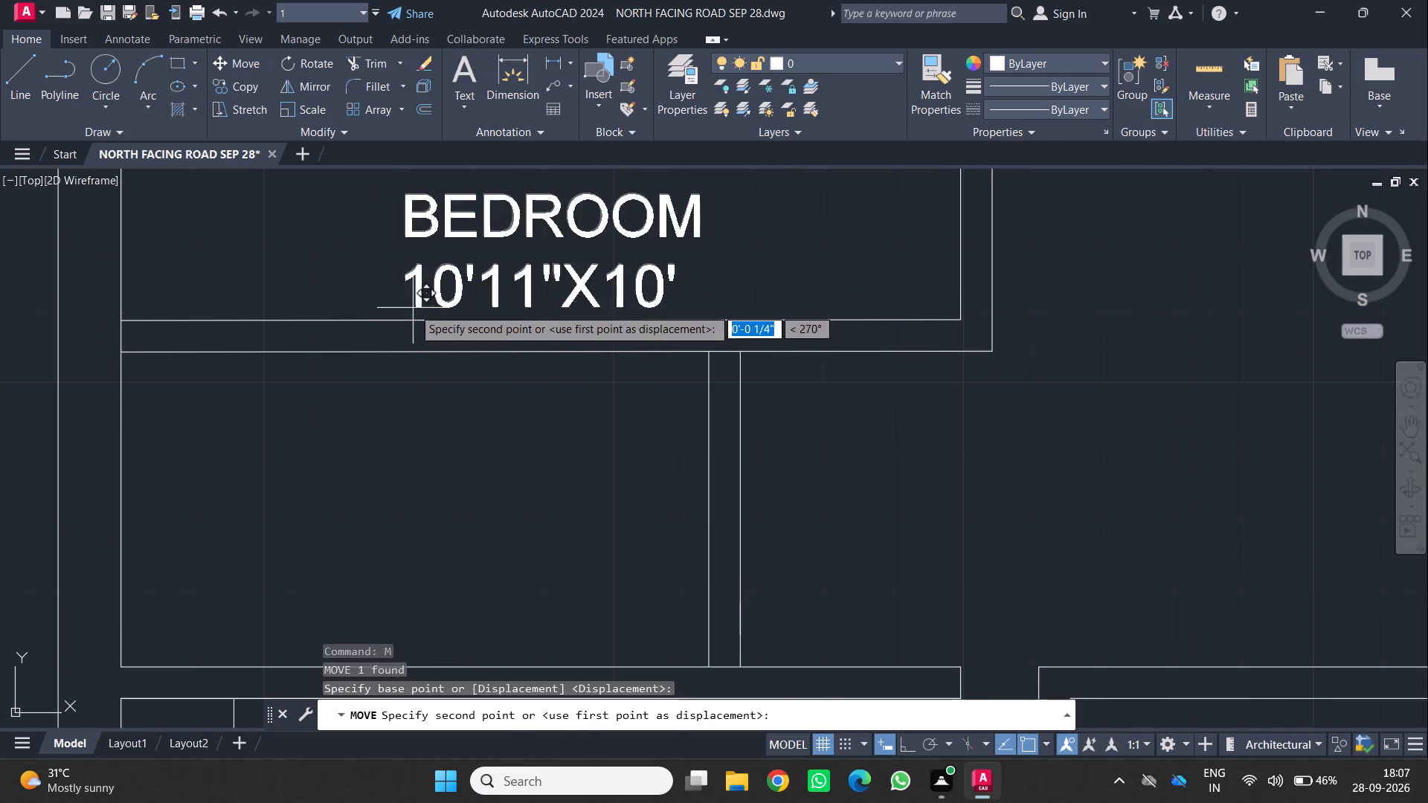
scroll(488, 290, "down", 3)
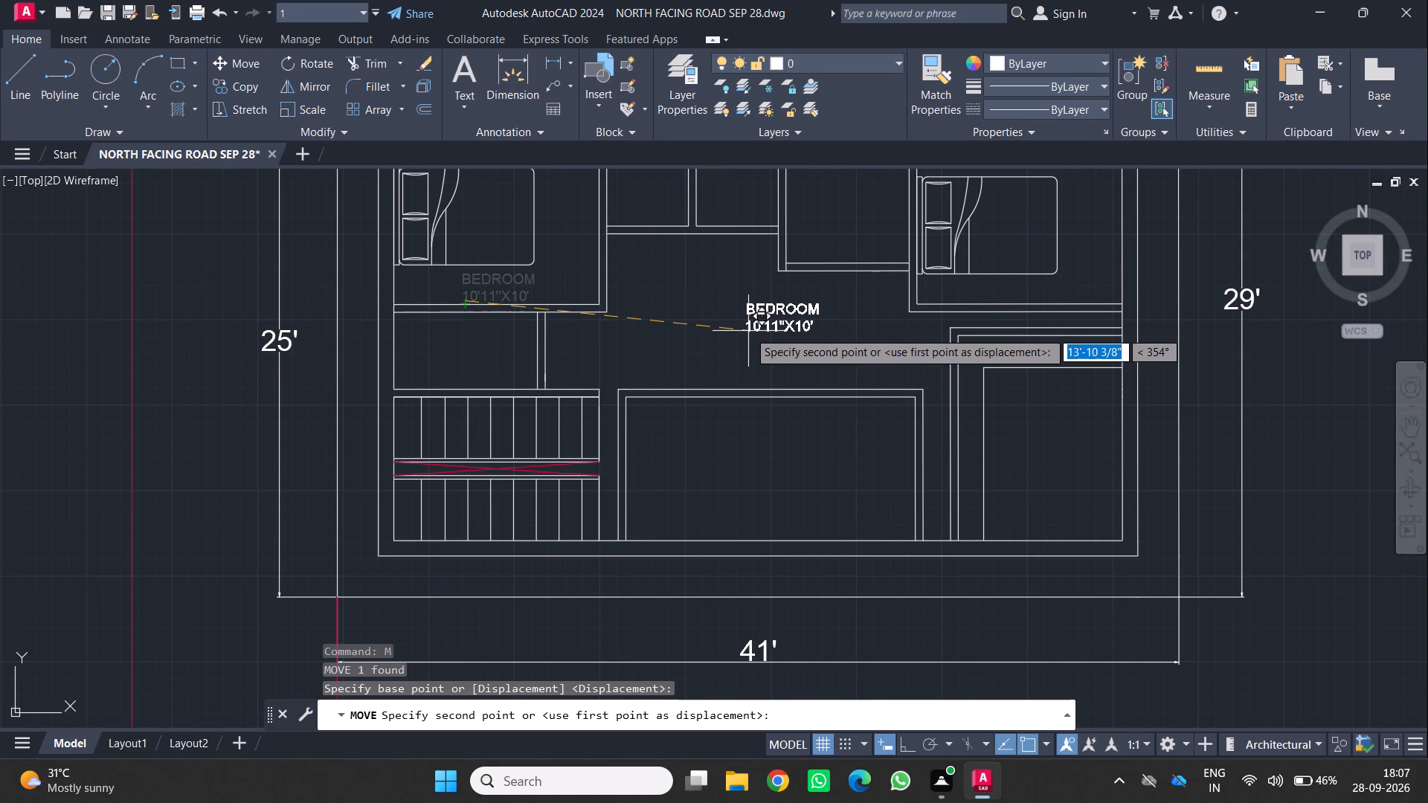
scroll(822, 312, "up", 1)
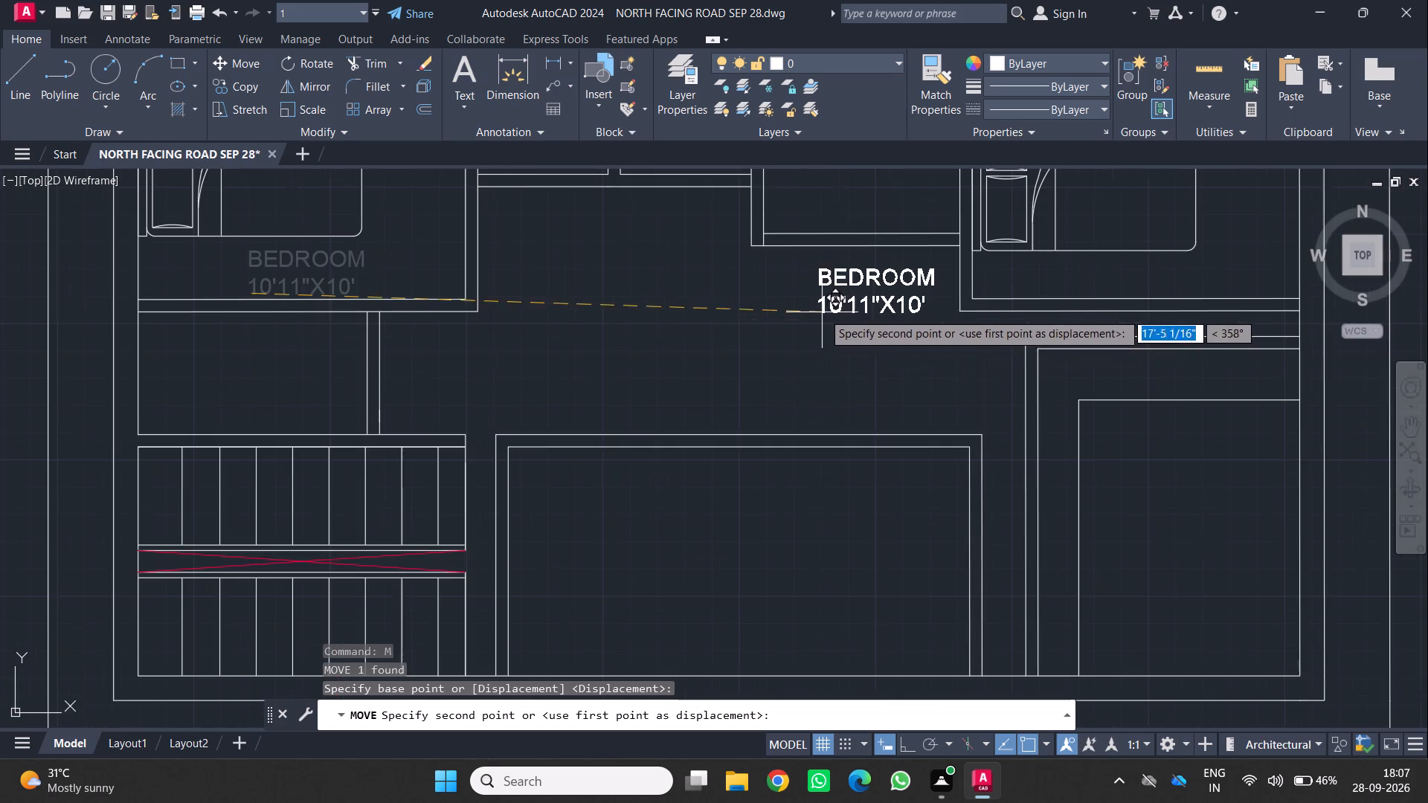
middle_click_drag(861, 307, 647, 379)
scroll(647, 379, "up", 1)
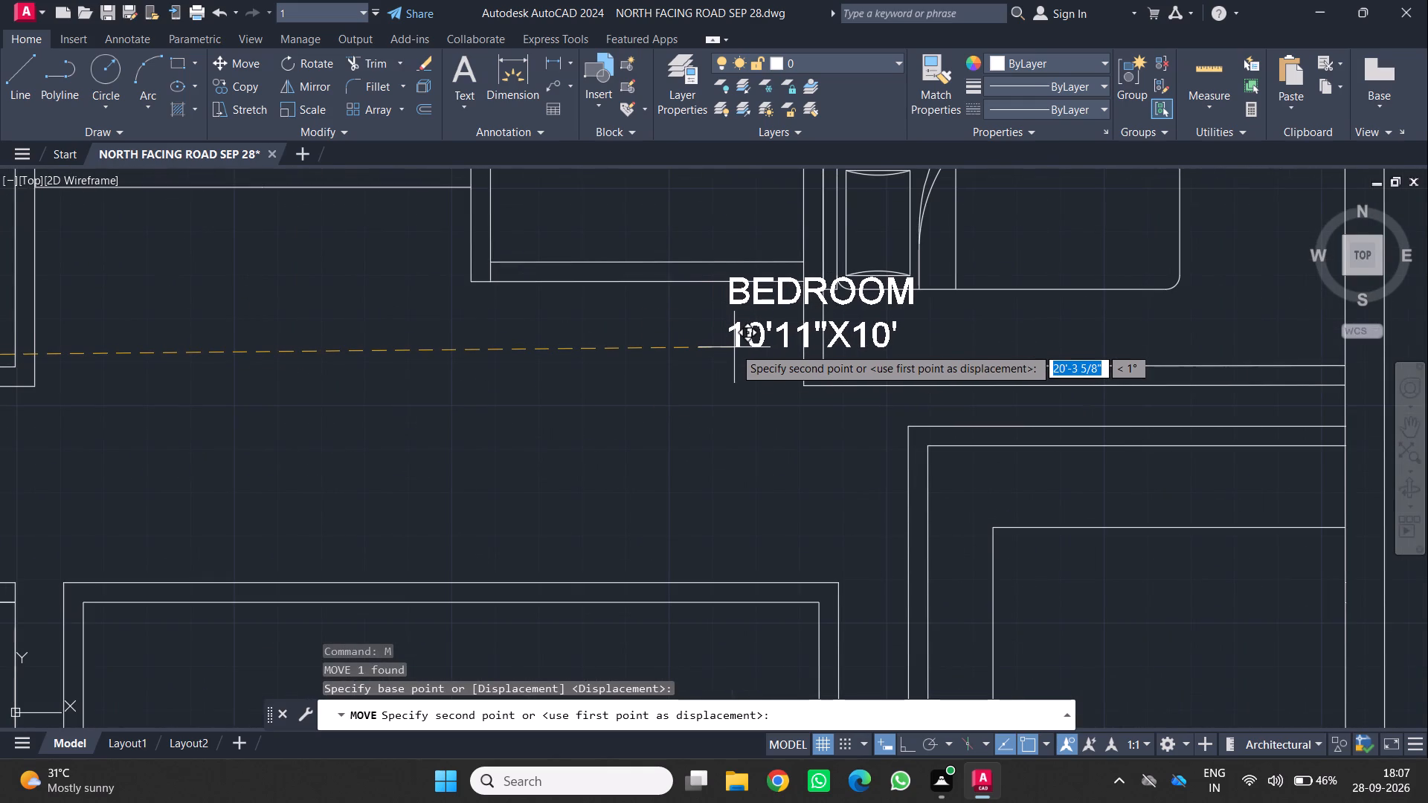
middle_click_drag(718, 346, 495, 424)
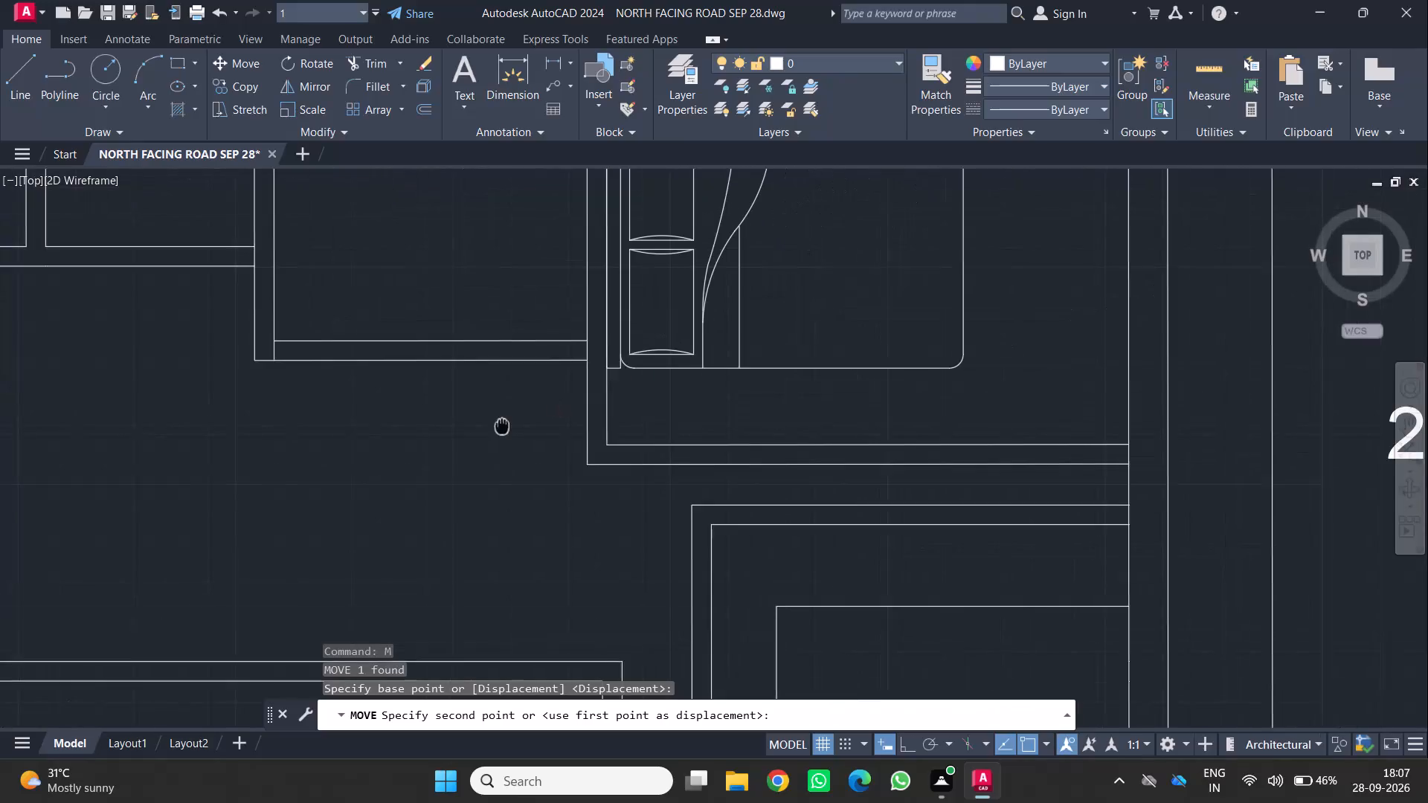
middle_click_drag(495, 424, 492, 419)
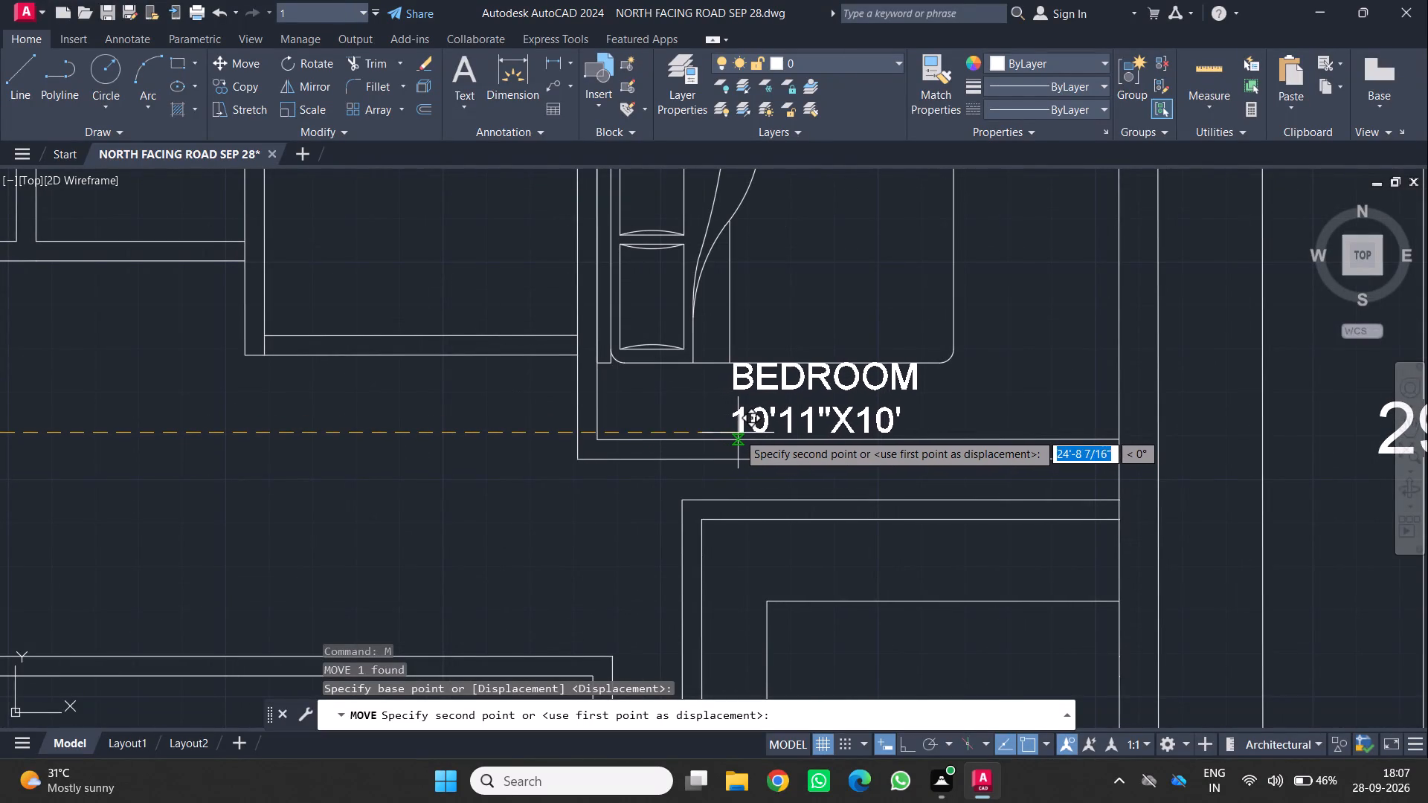
left_click(749, 434)
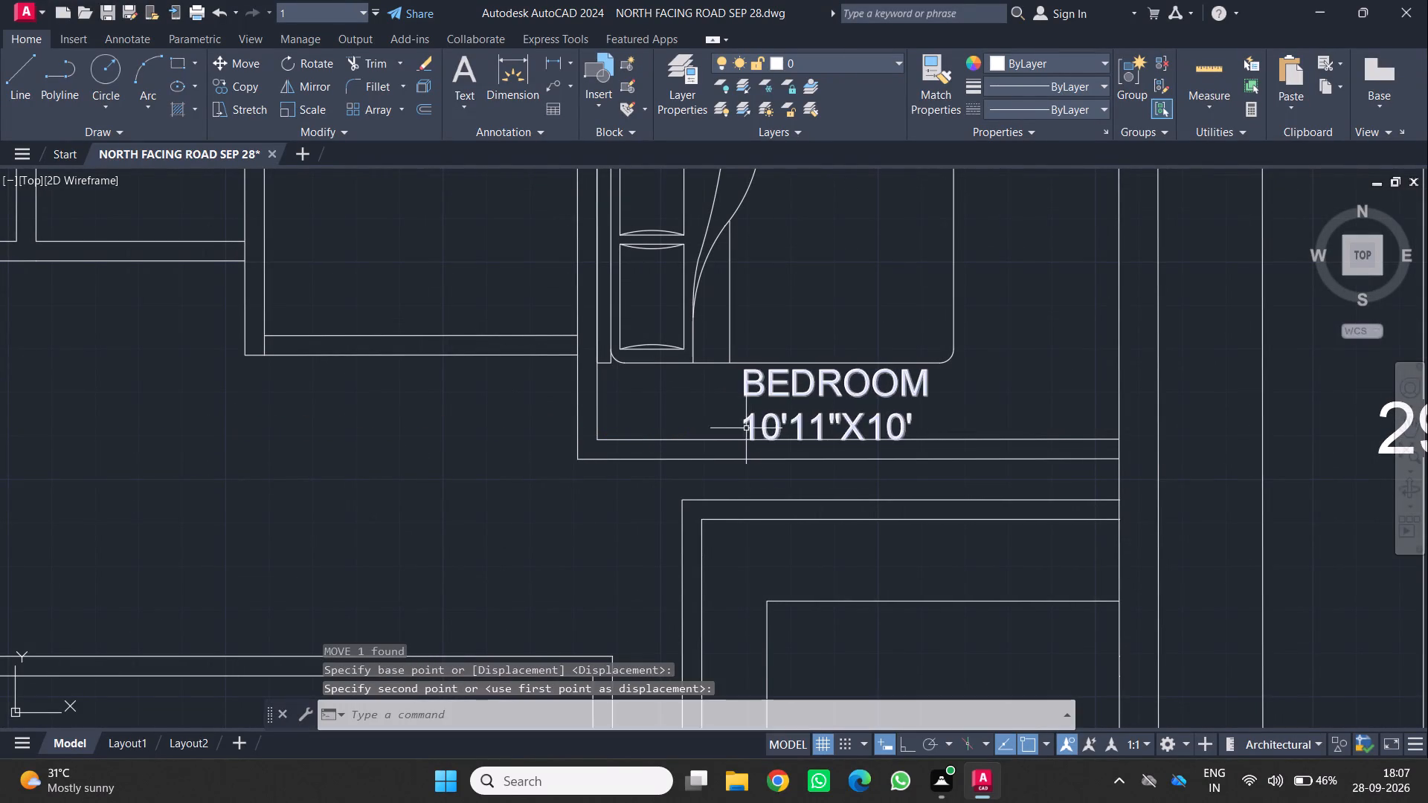
Move the bed in the northeast bedroom about 9" north along the west wall, away from the BEDROOM label.
middle_click_drag(625, 364, 636, 488)
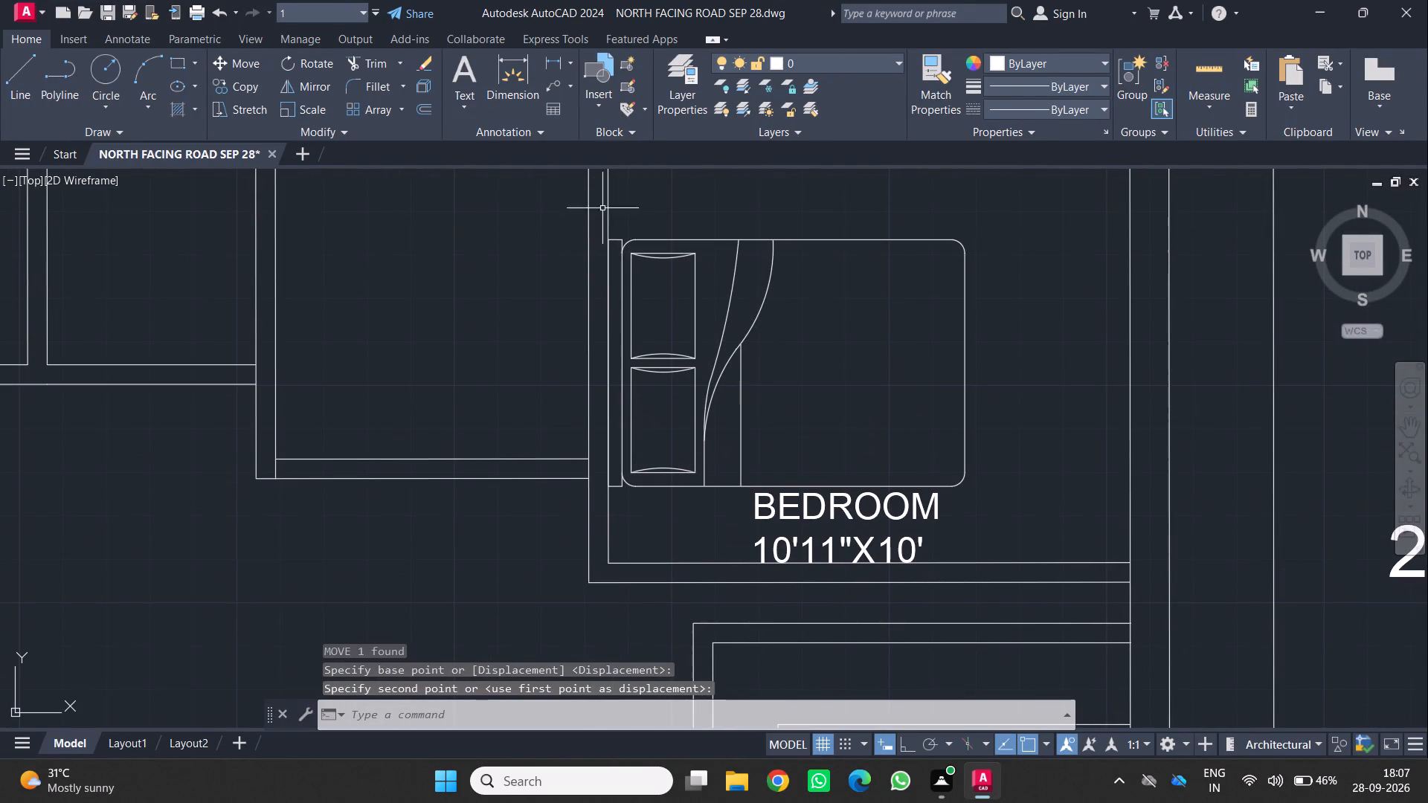
left_click(616, 201)
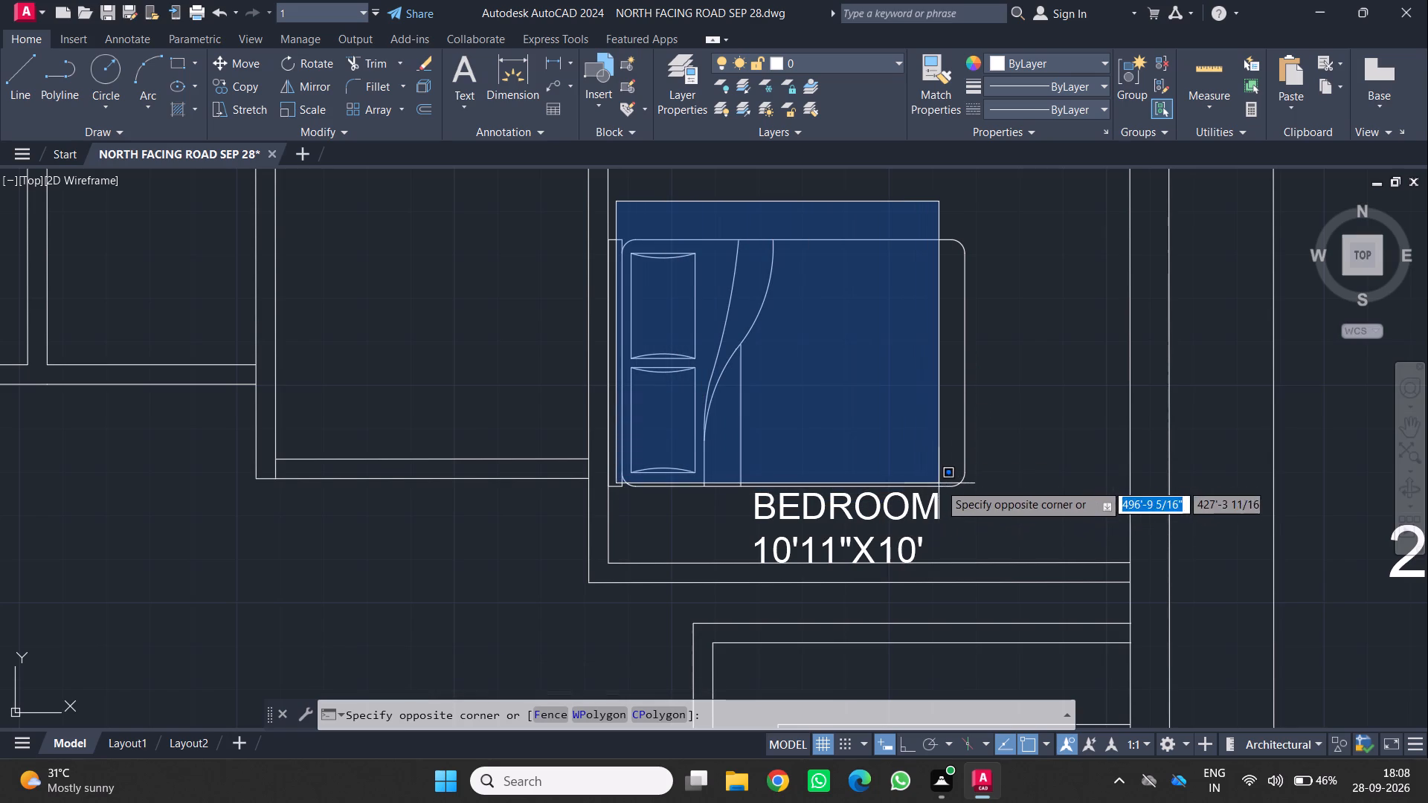
left_click(976, 490)
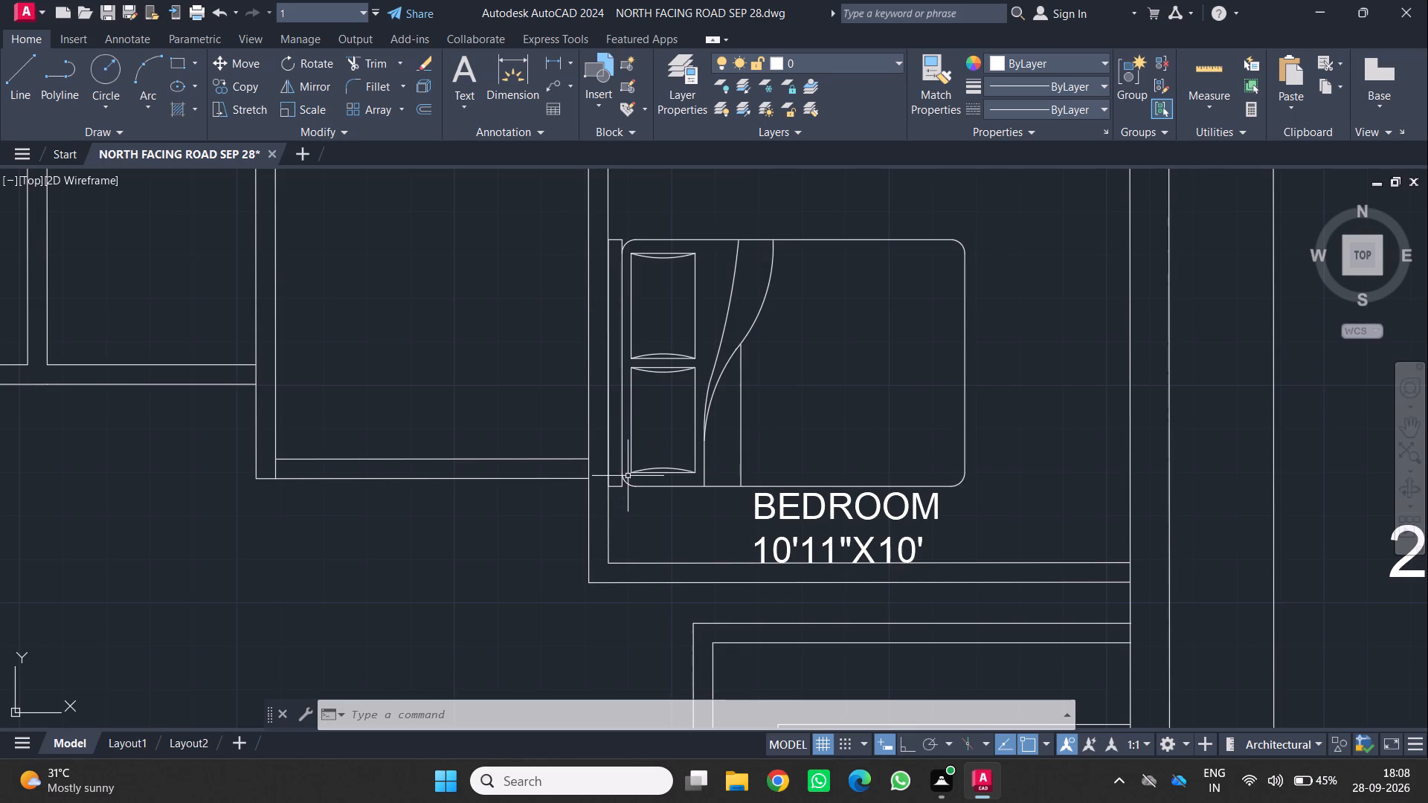
left_click(625, 442)
left_click(997, 192)
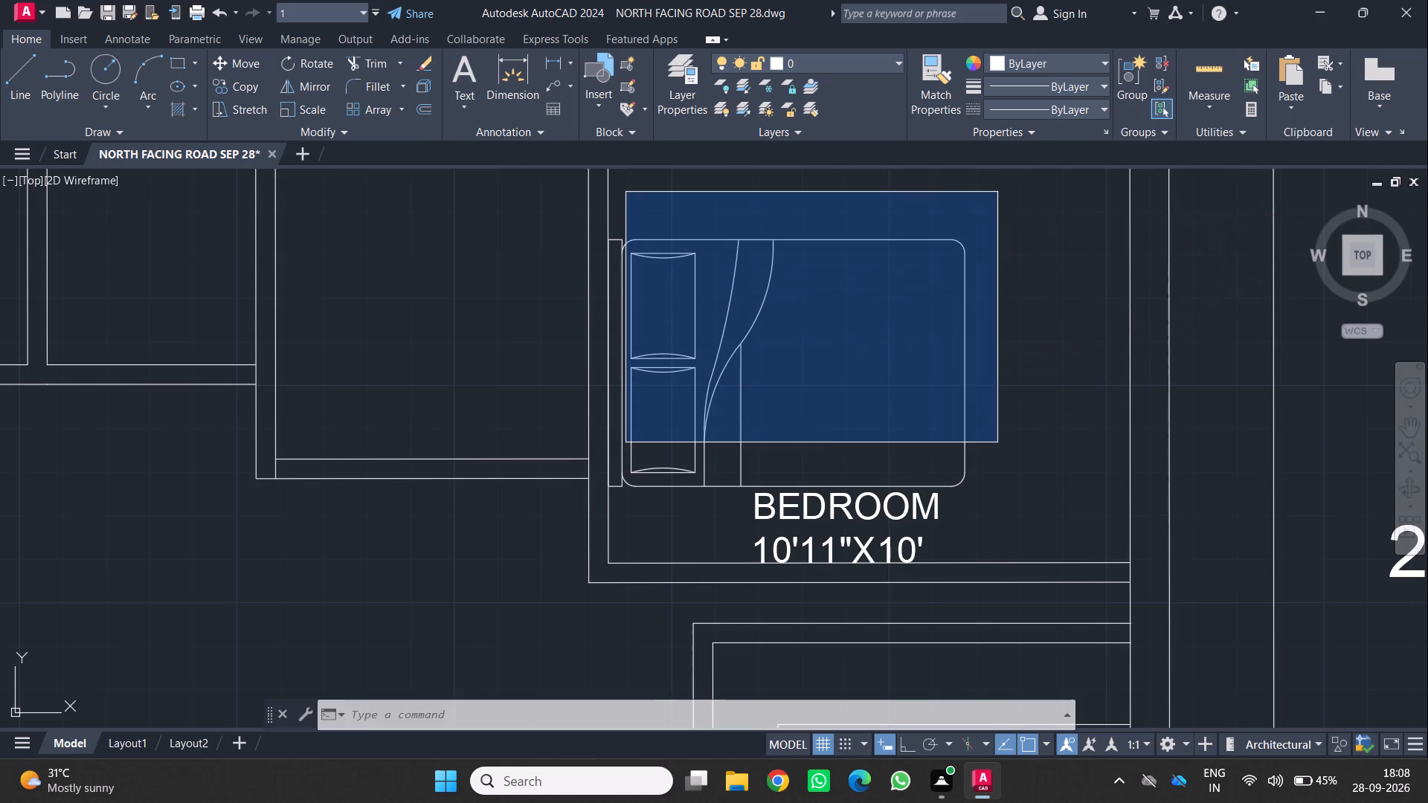
left_click_drag(949, 219, 935, 234)
left_click(886, 262)
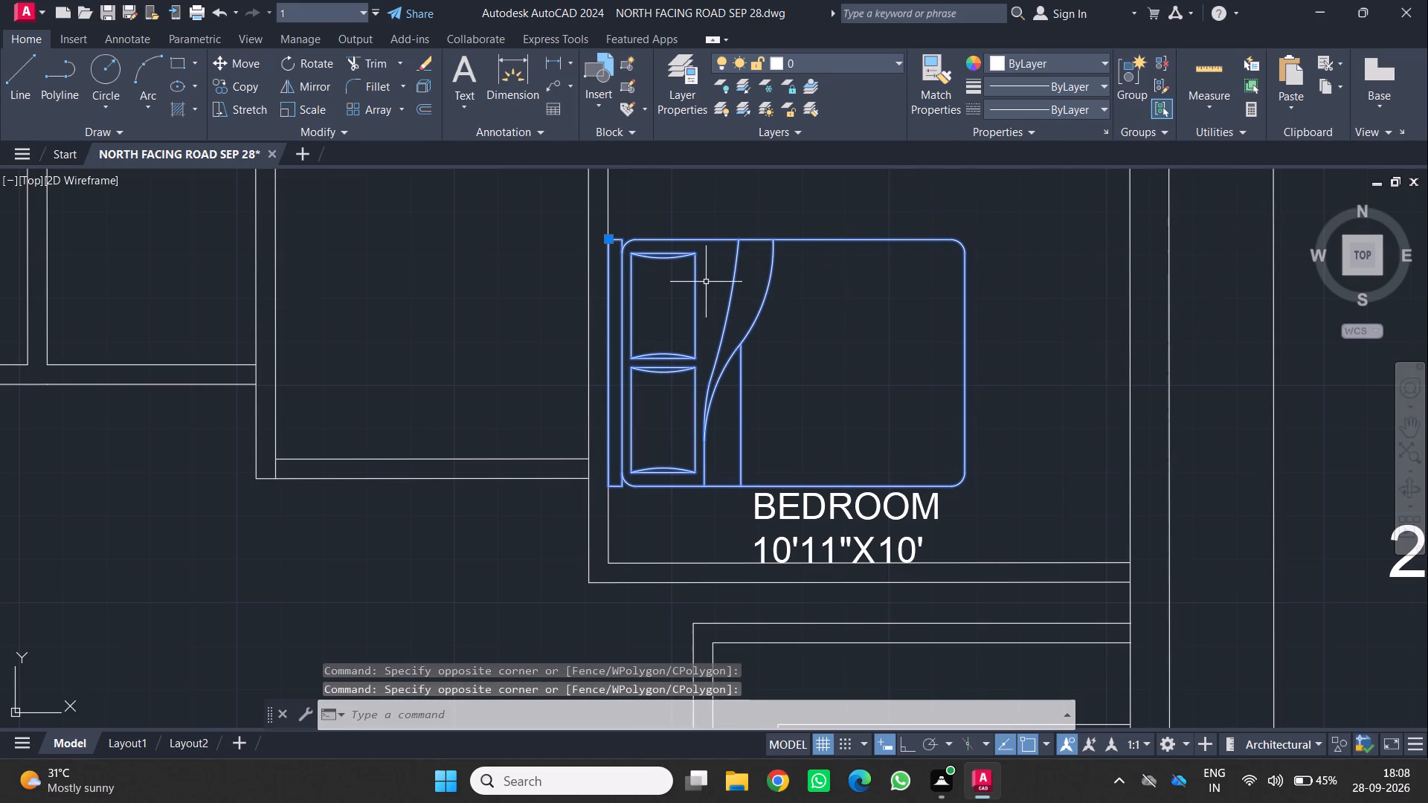
key("m")
key("Return")
scroll(628, 472, "up", 1)
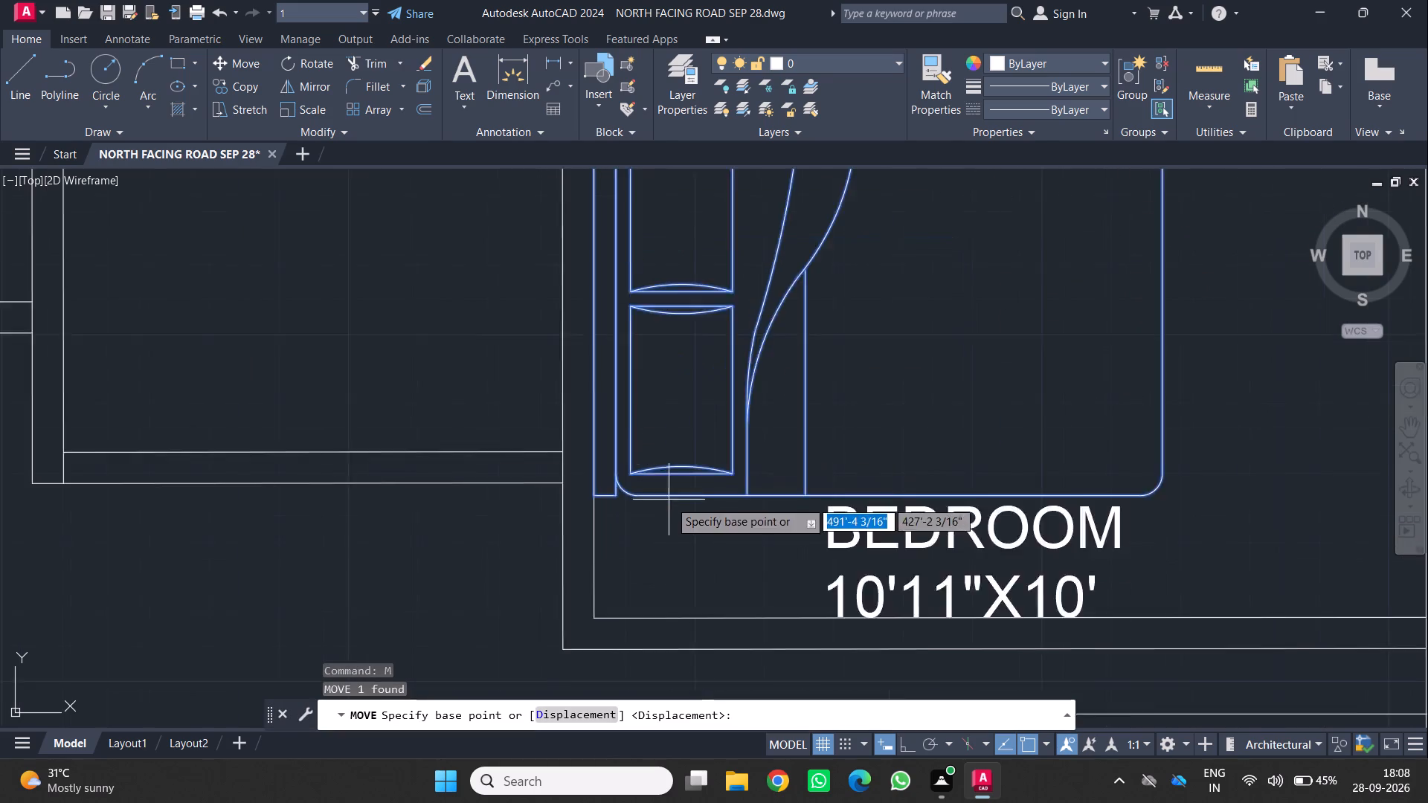
scroll(669, 501, "up", 1)
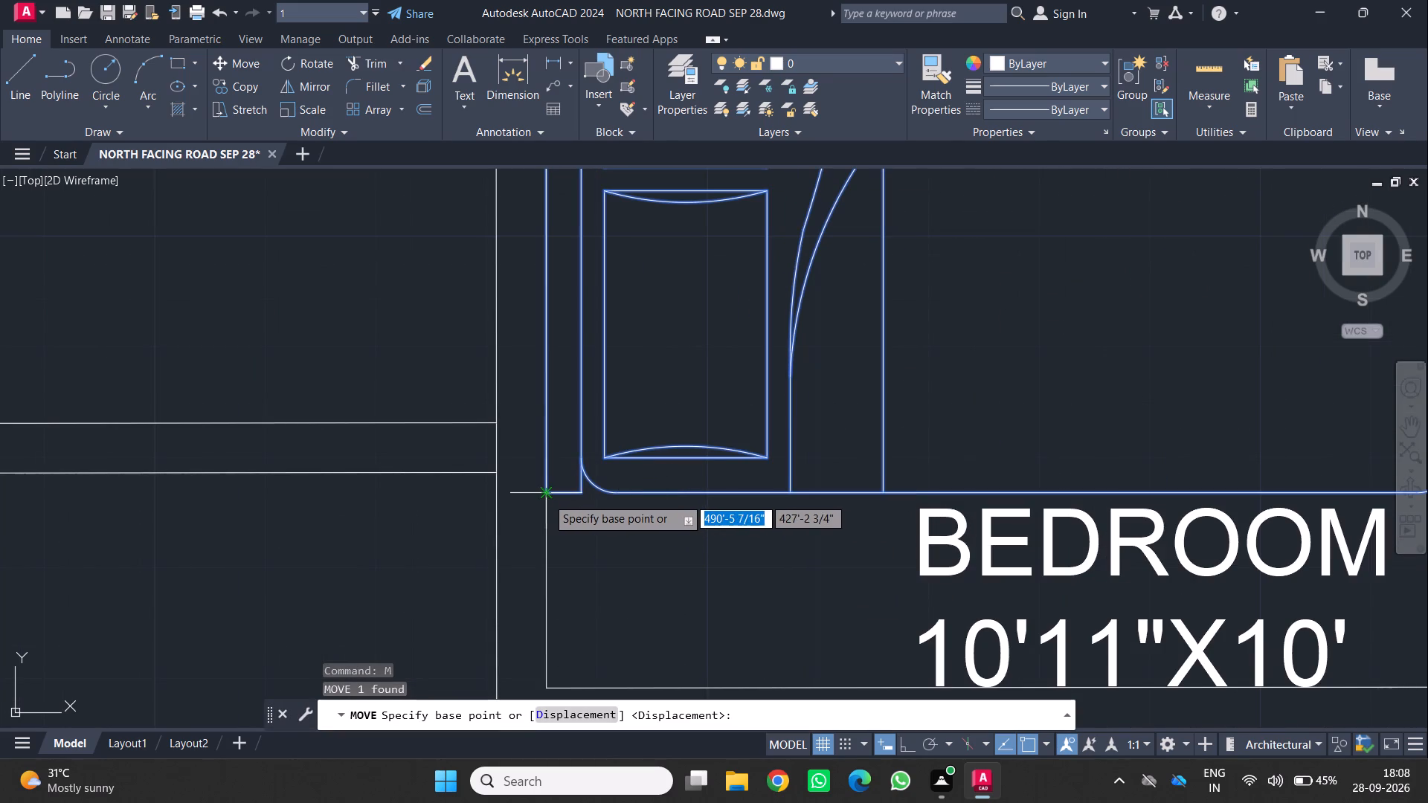
left_click(547, 497)
scroll(623, 430, "down", 3)
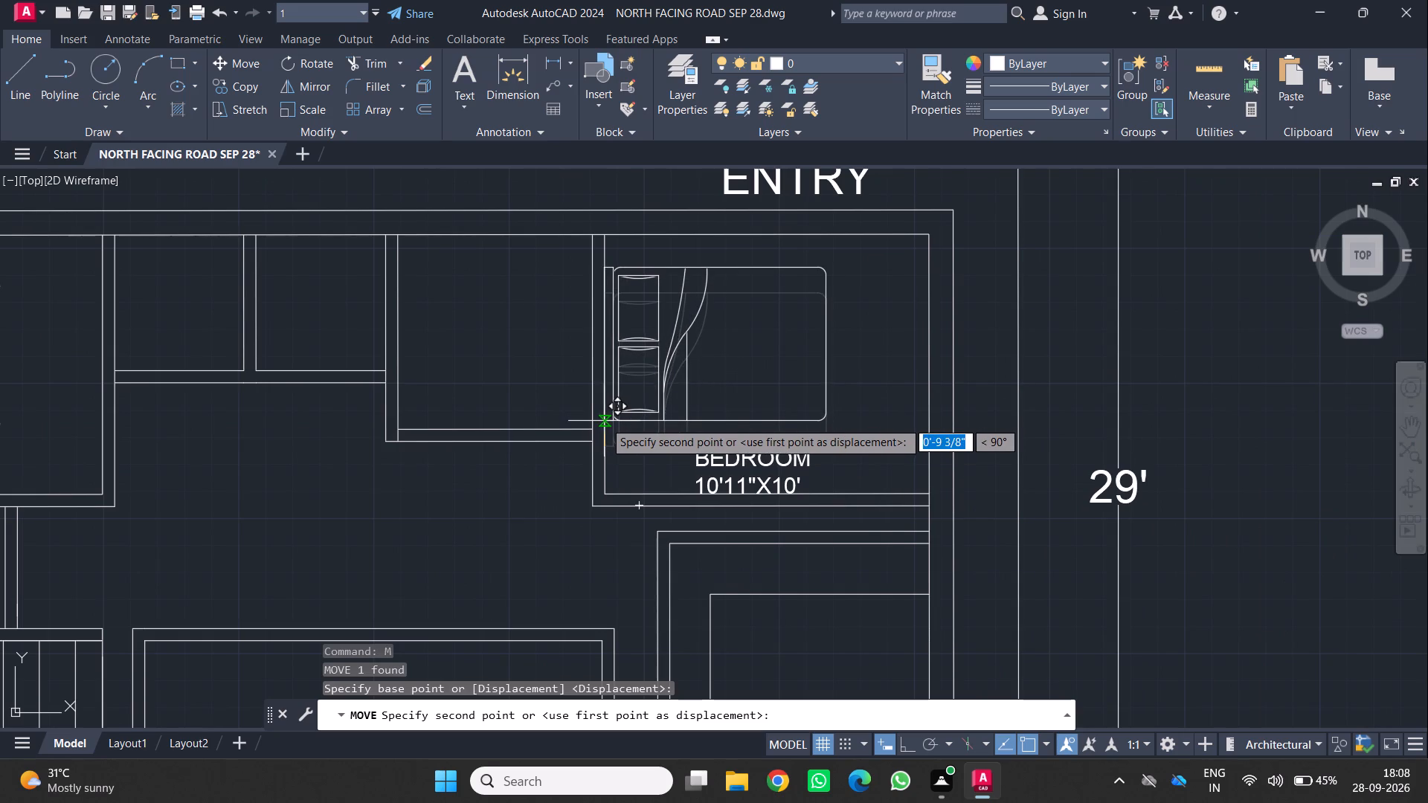
scroll(604, 421, "up", 1)
left_click(605, 431)
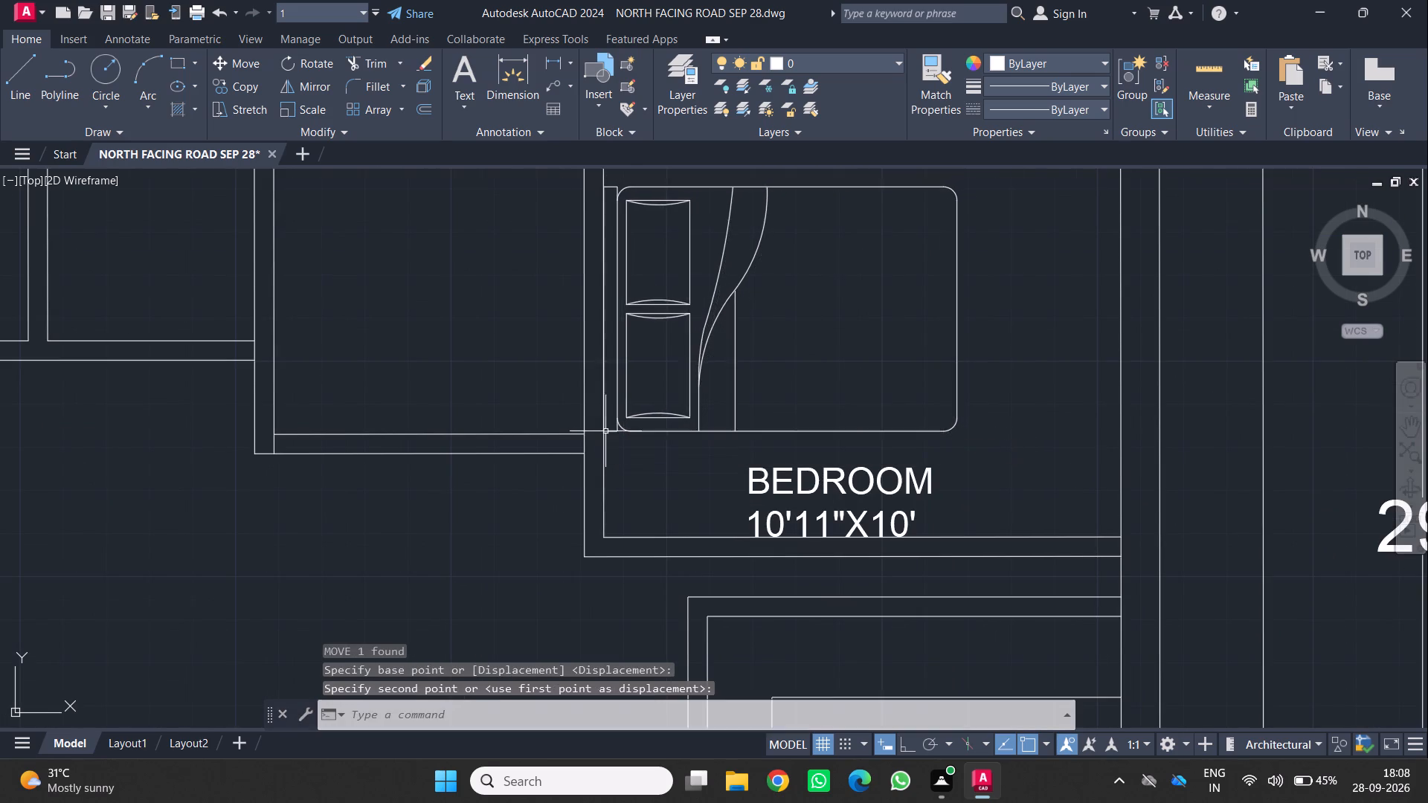
Copy the northeast BEDROOM 10'11"X10' label into the northwest bedroom south of the bed, and into the small room directly south of it.
scroll(617, 439, "down", 4)
middle_click_drag(609, 423, 620, 419)
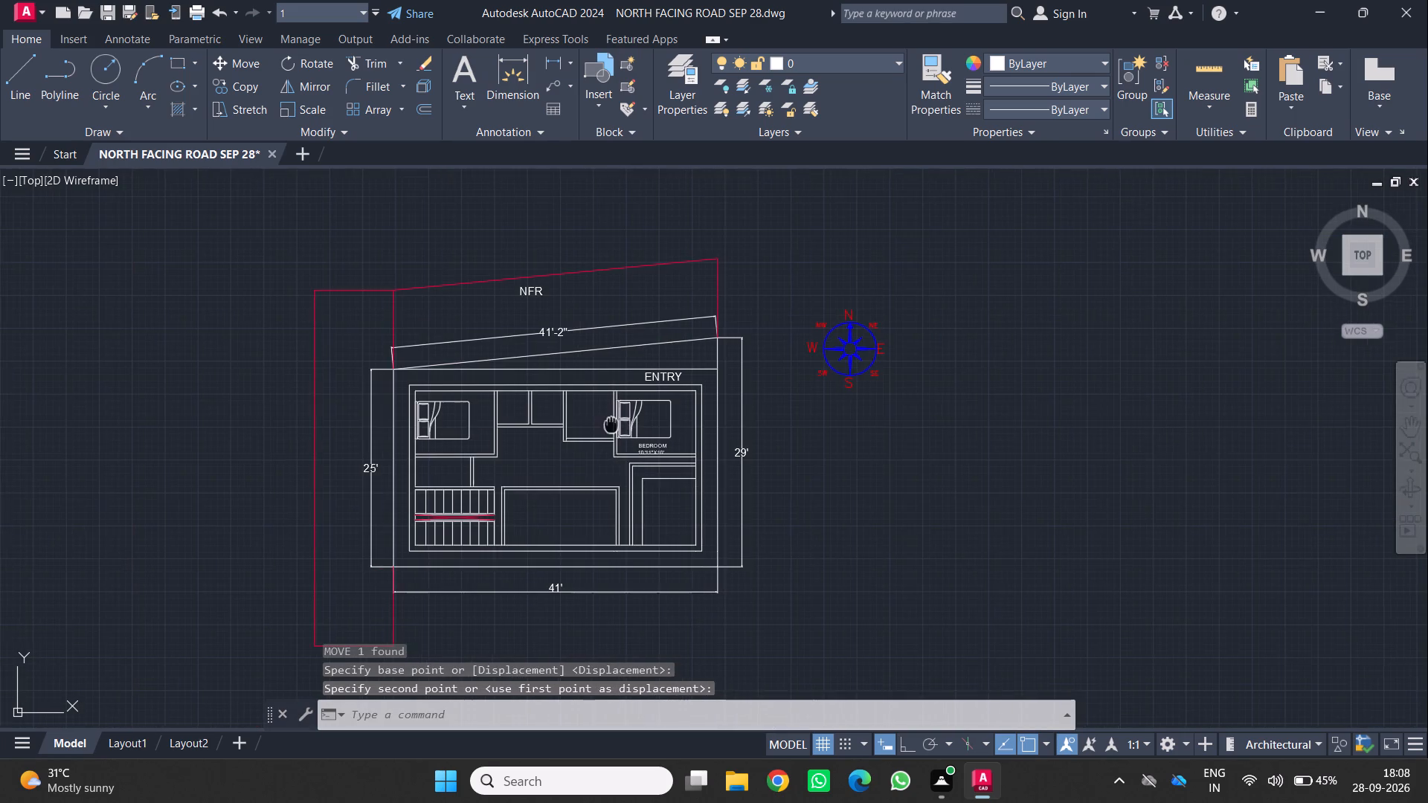
middle_click_drag(620, 419, 739, 220)
scroll(681, 339, "up", 1)
middle_click_drag(689, 303, 639, 225)
middle_click_drag(619, 278, 801, 380)
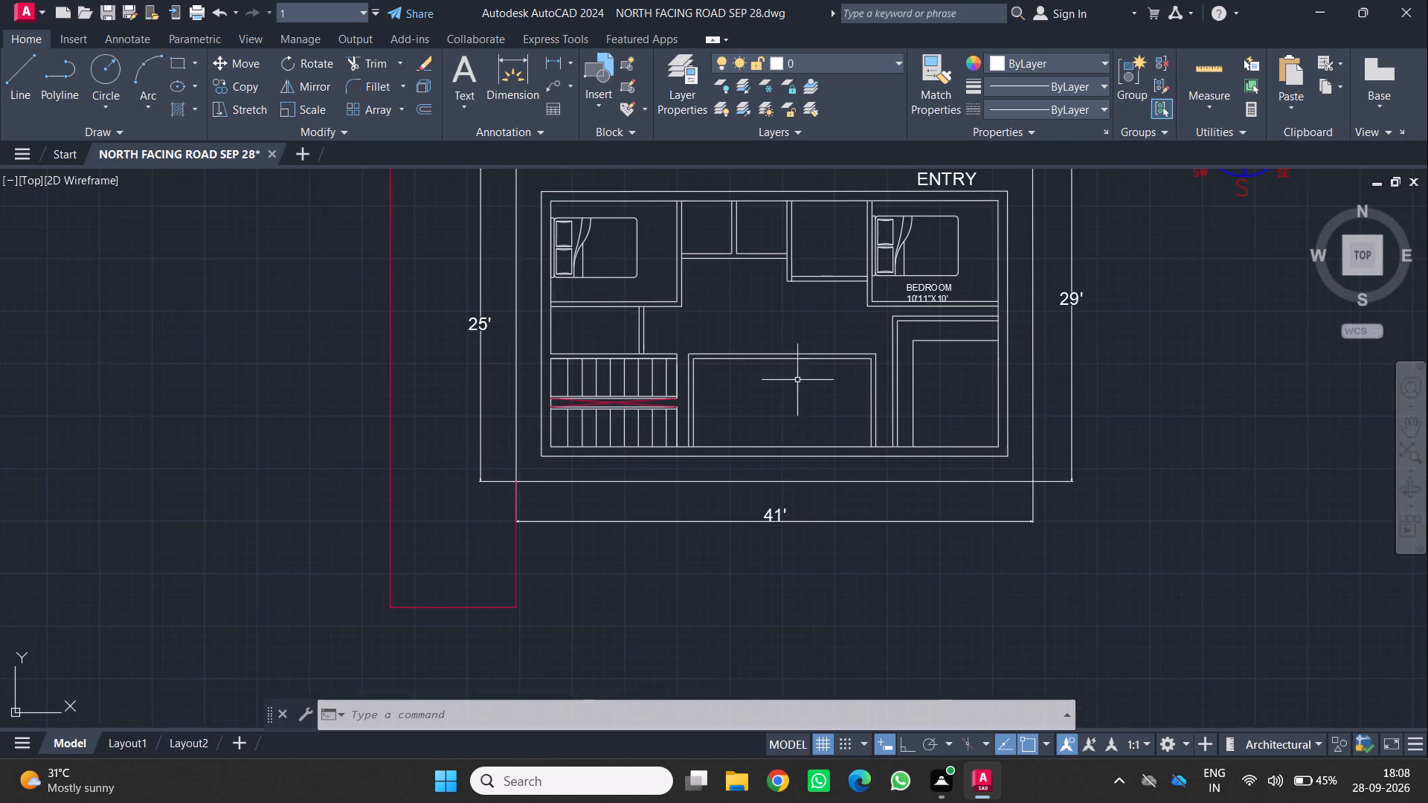
scroll(712, 358, "up", 1)
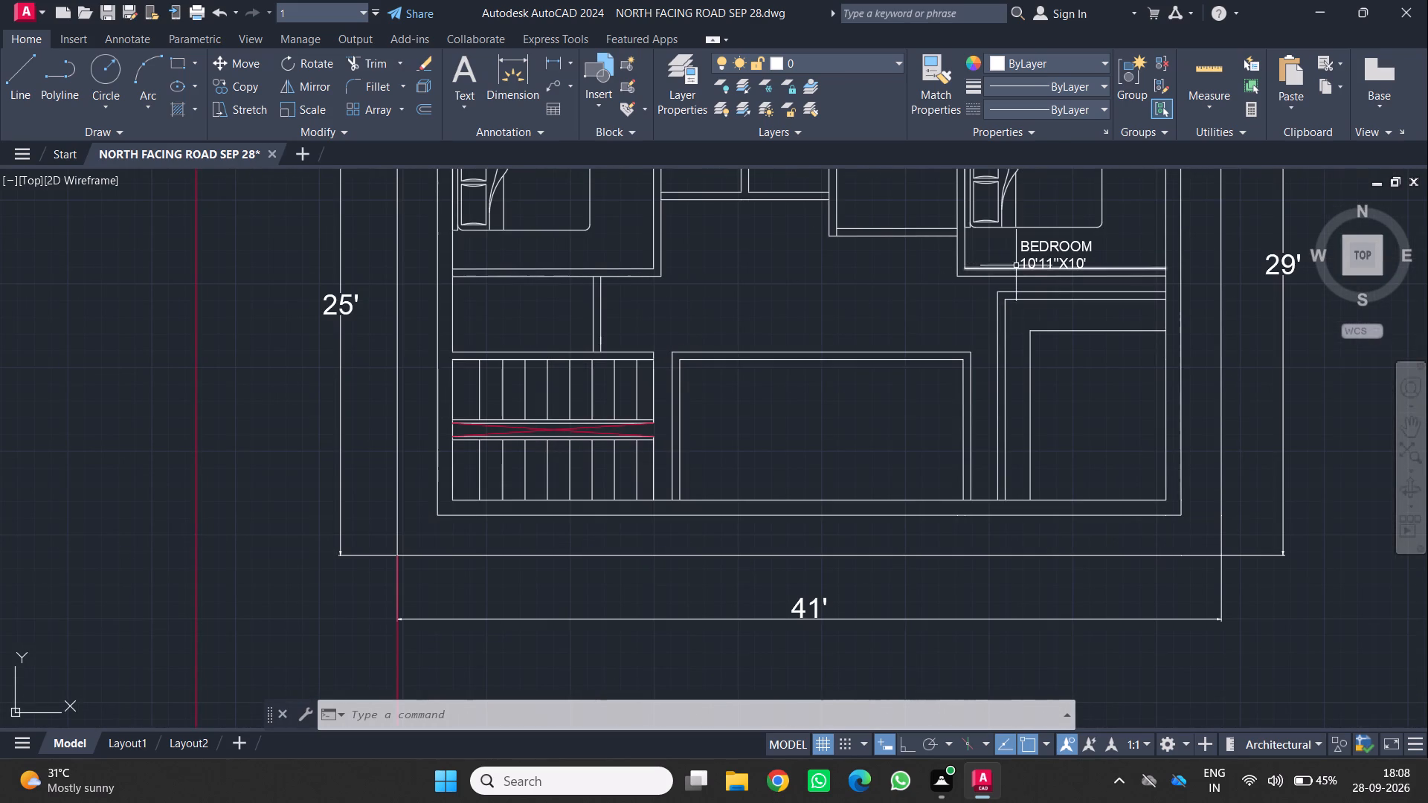
double_click(1031, 259)
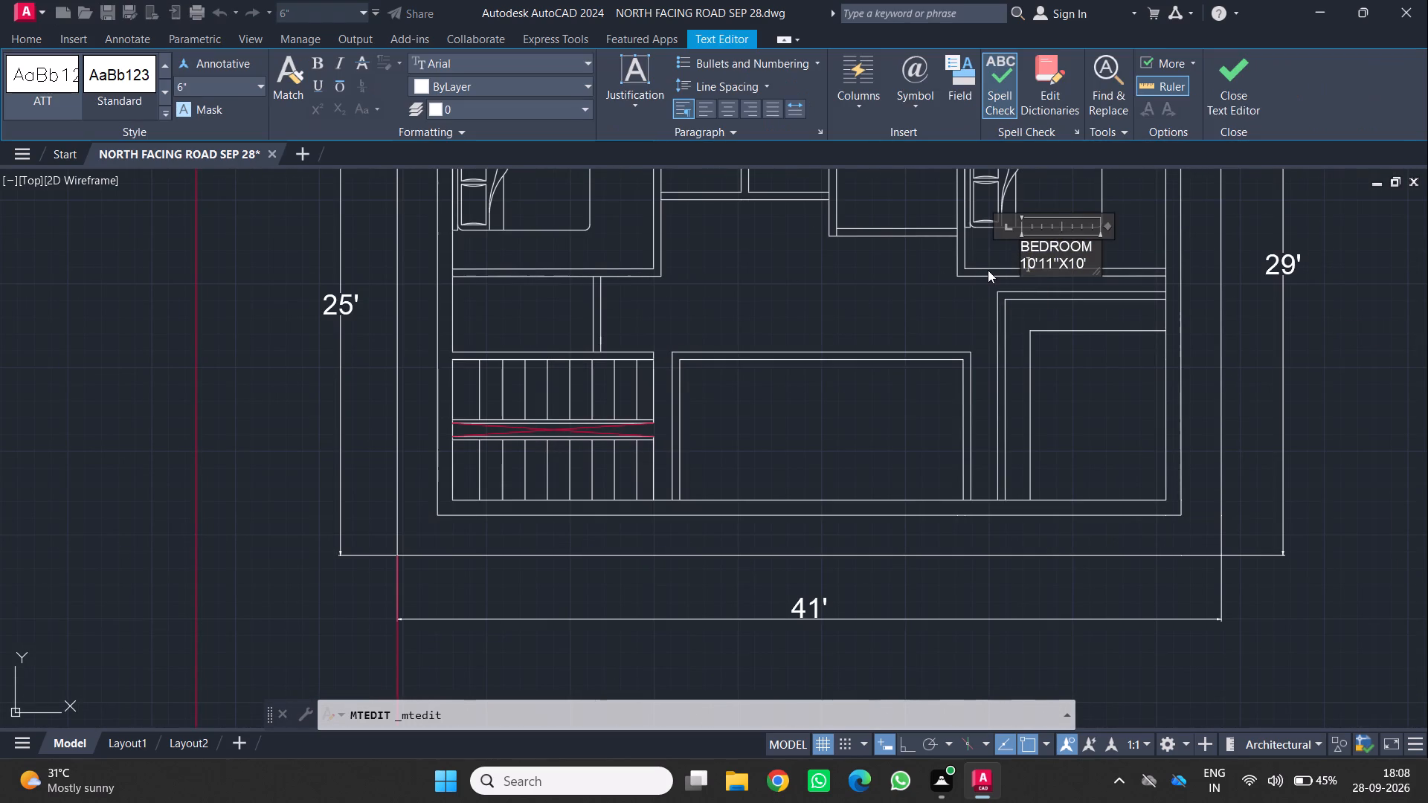
key("Escape")
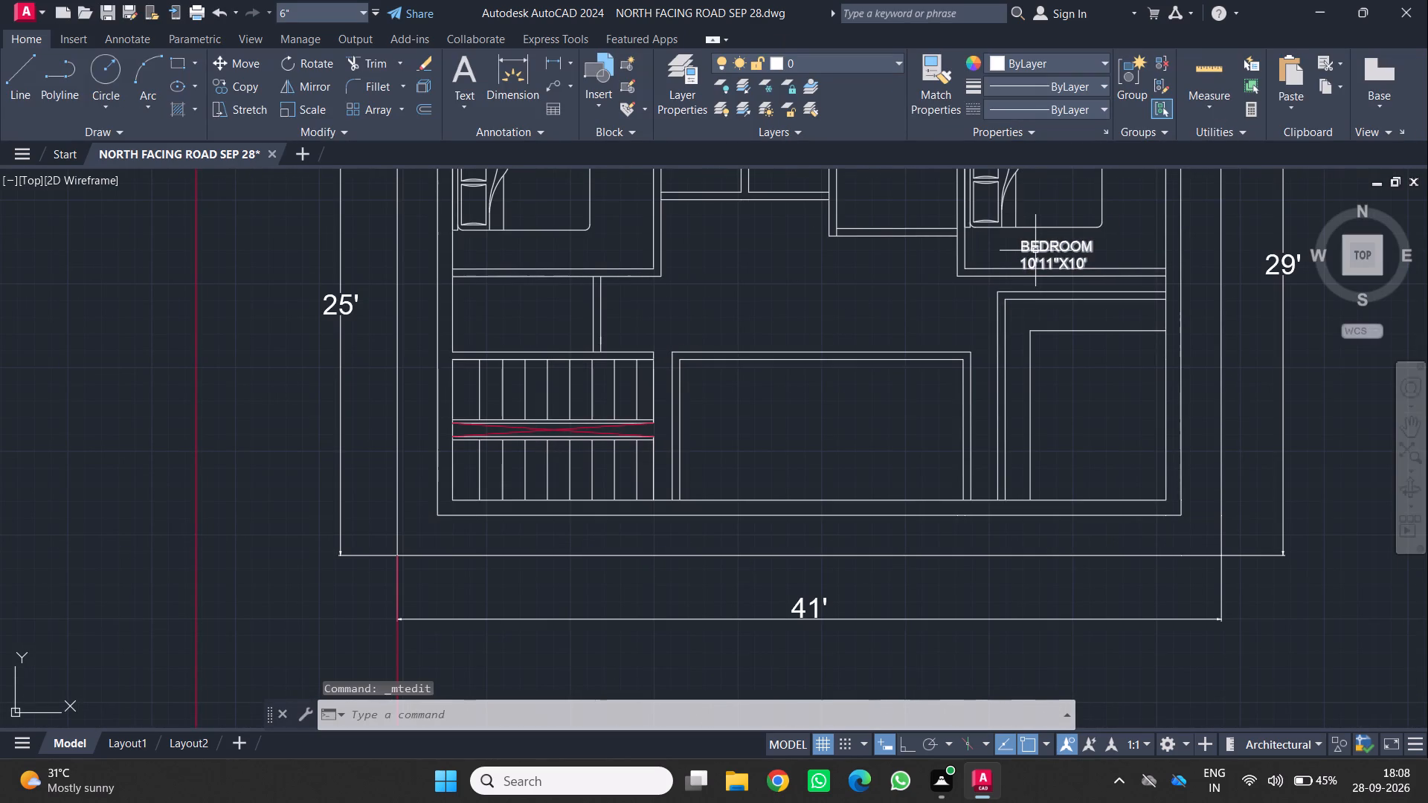
left_click(1035, 251)
key("c")
key("o")
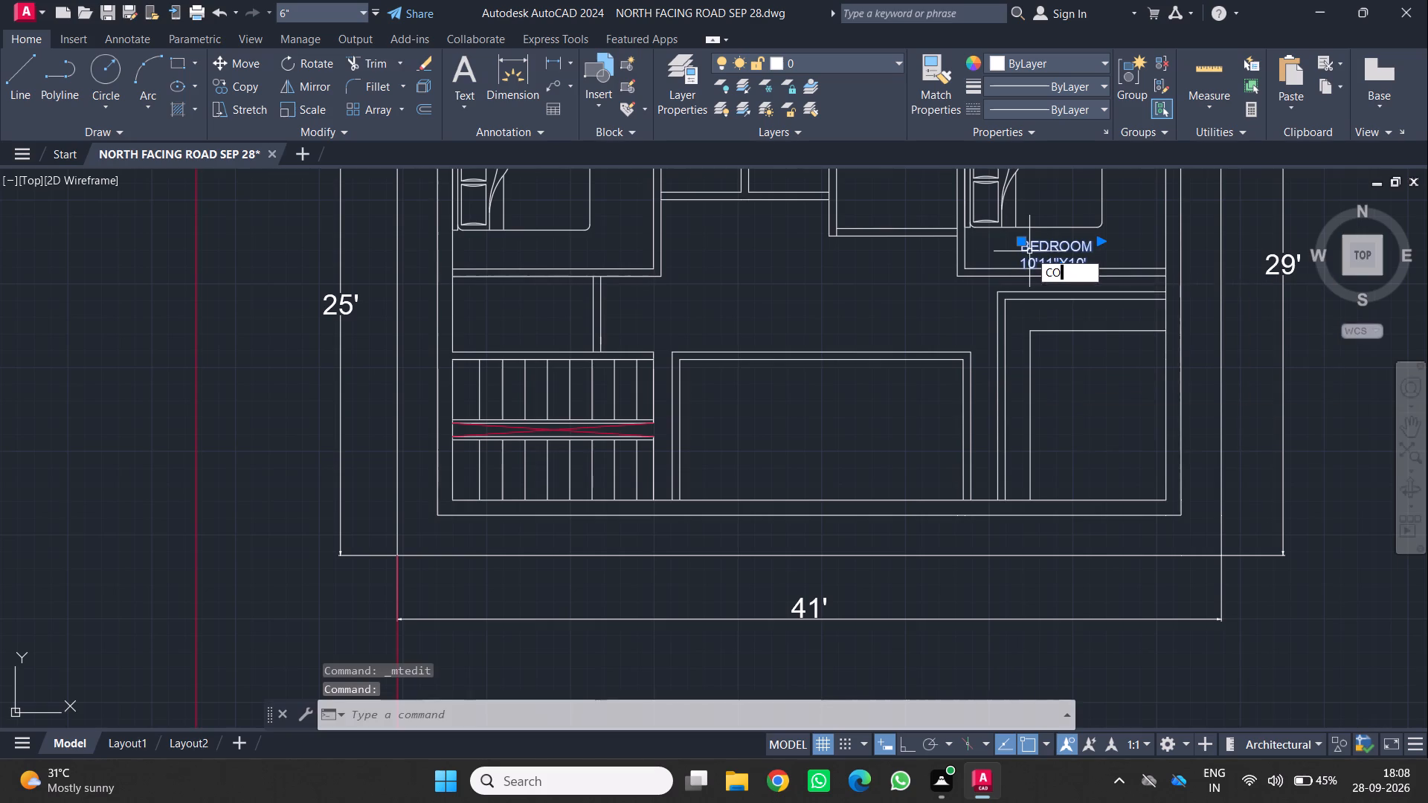
key("Return")
left_click(1025, 242)
scroll(521, 245, "up", 1)
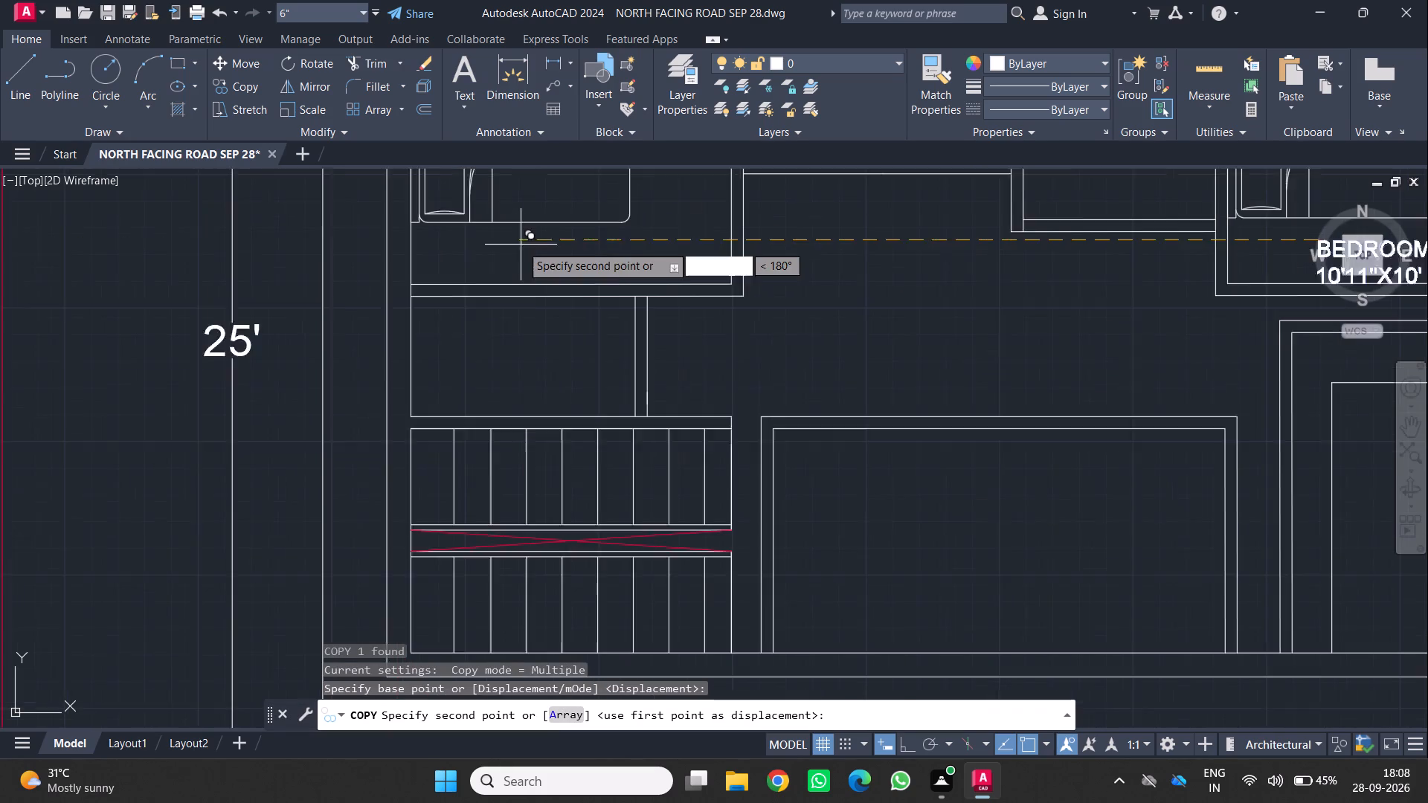
scroll(521, 245, "up", 1)
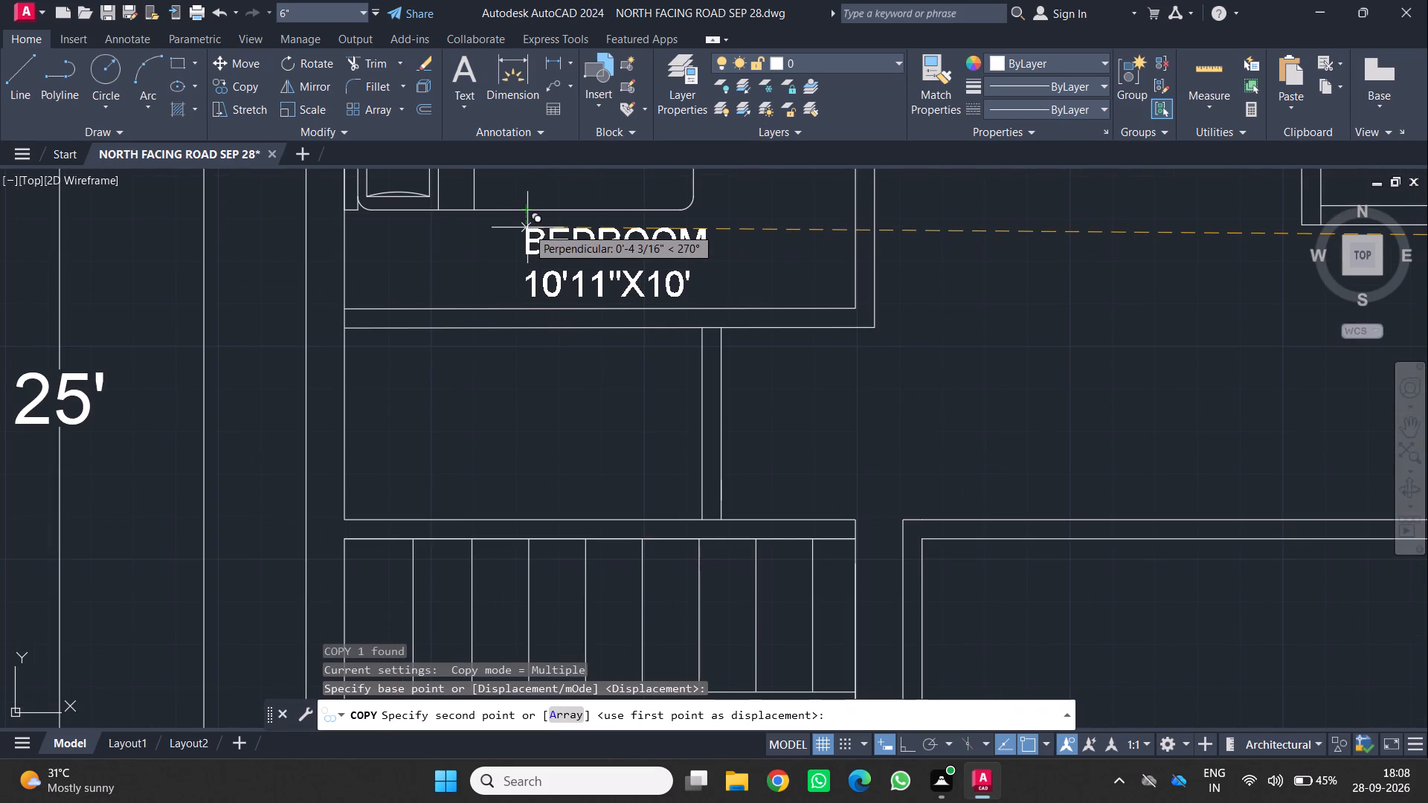
left_click(527, 227)
left_click(443, 389)
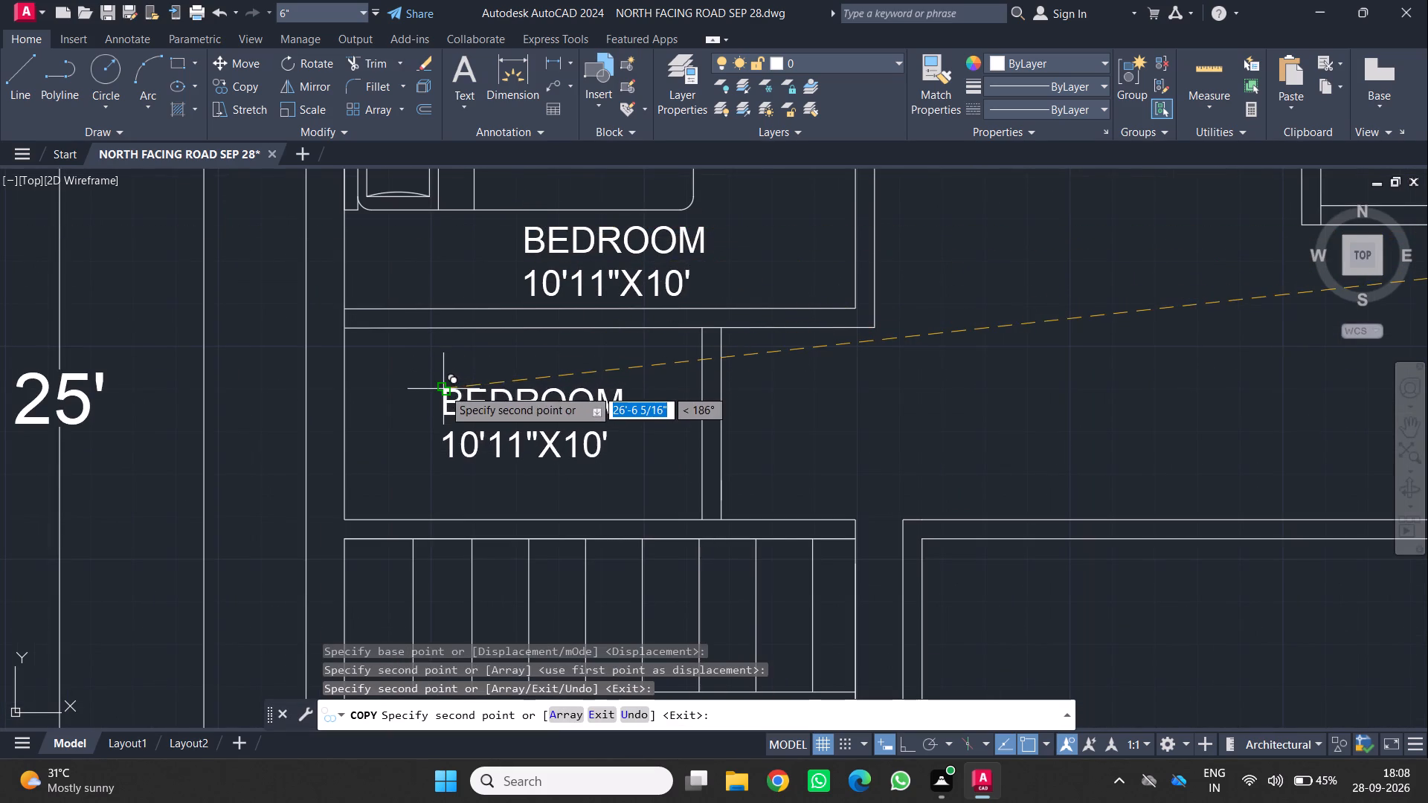
key("Return")
Replace the copied label's text in the small room south of the northwest bedroom with TOILET.
double_click(493, 416)
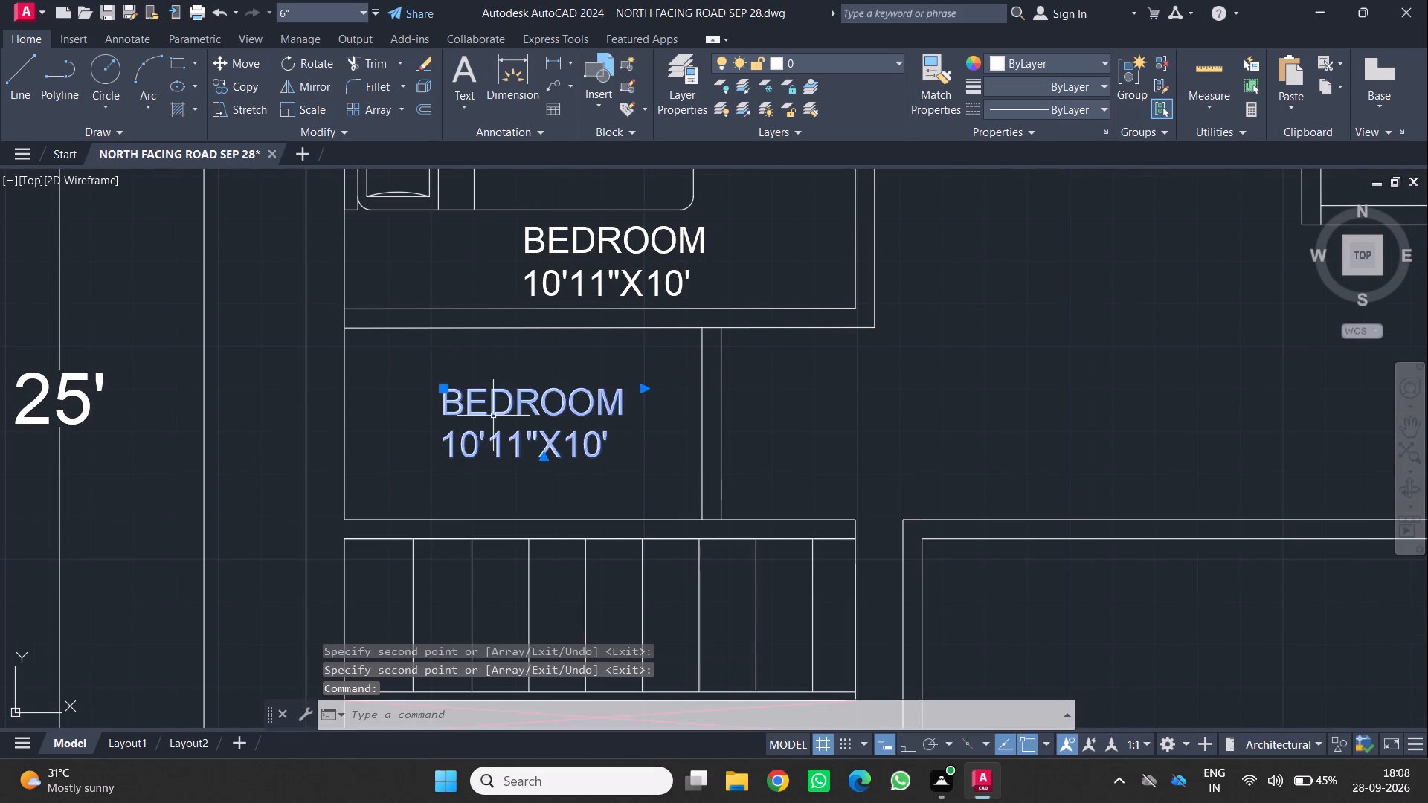
left_click(626, 405)
key("BackSpace")
key("BackSpace")
key("BackSpace")
key("BackSpace")
key("BackSpace")
key("BackSpace")
key("BackSpace")
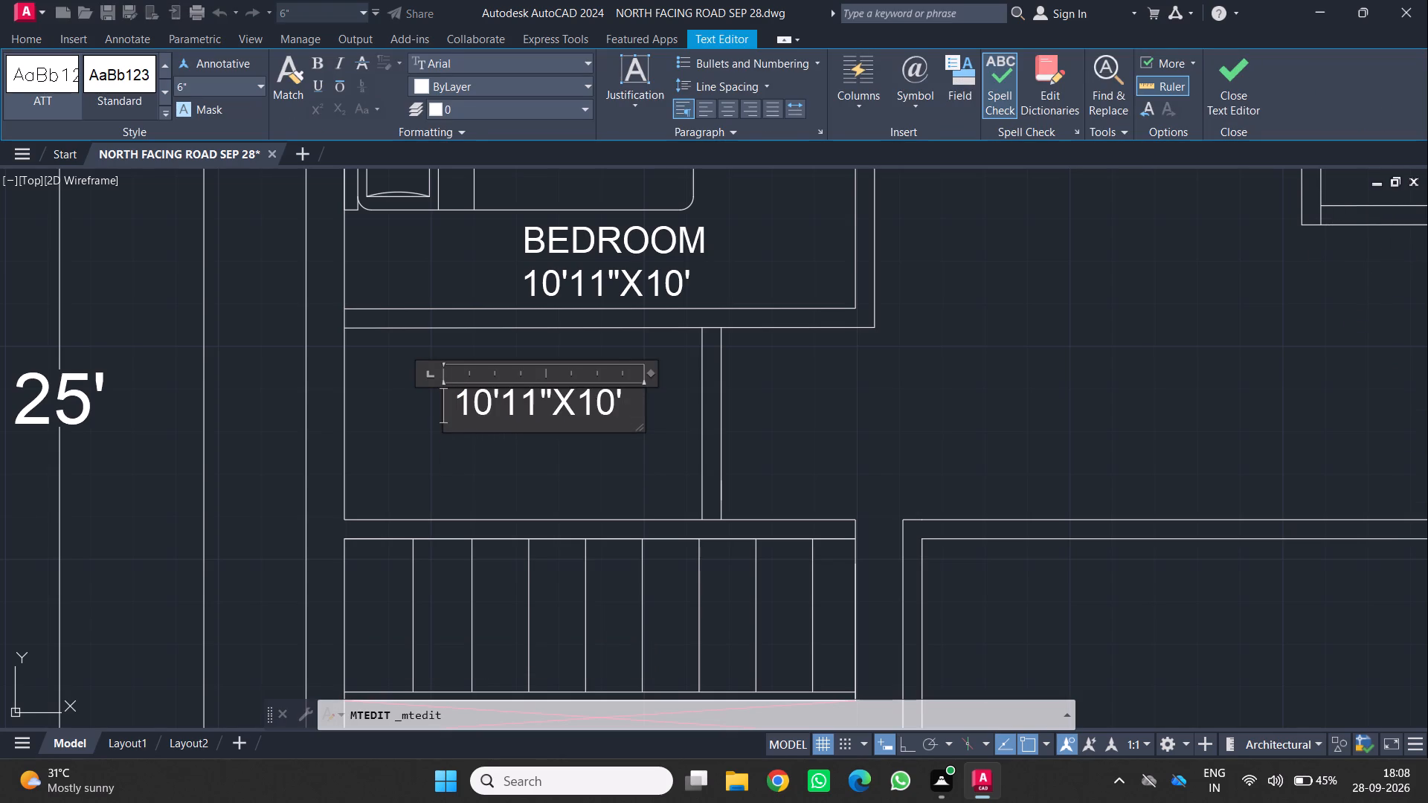
left_click(621, 404)
key("BackSpace")
key("BackSpace")
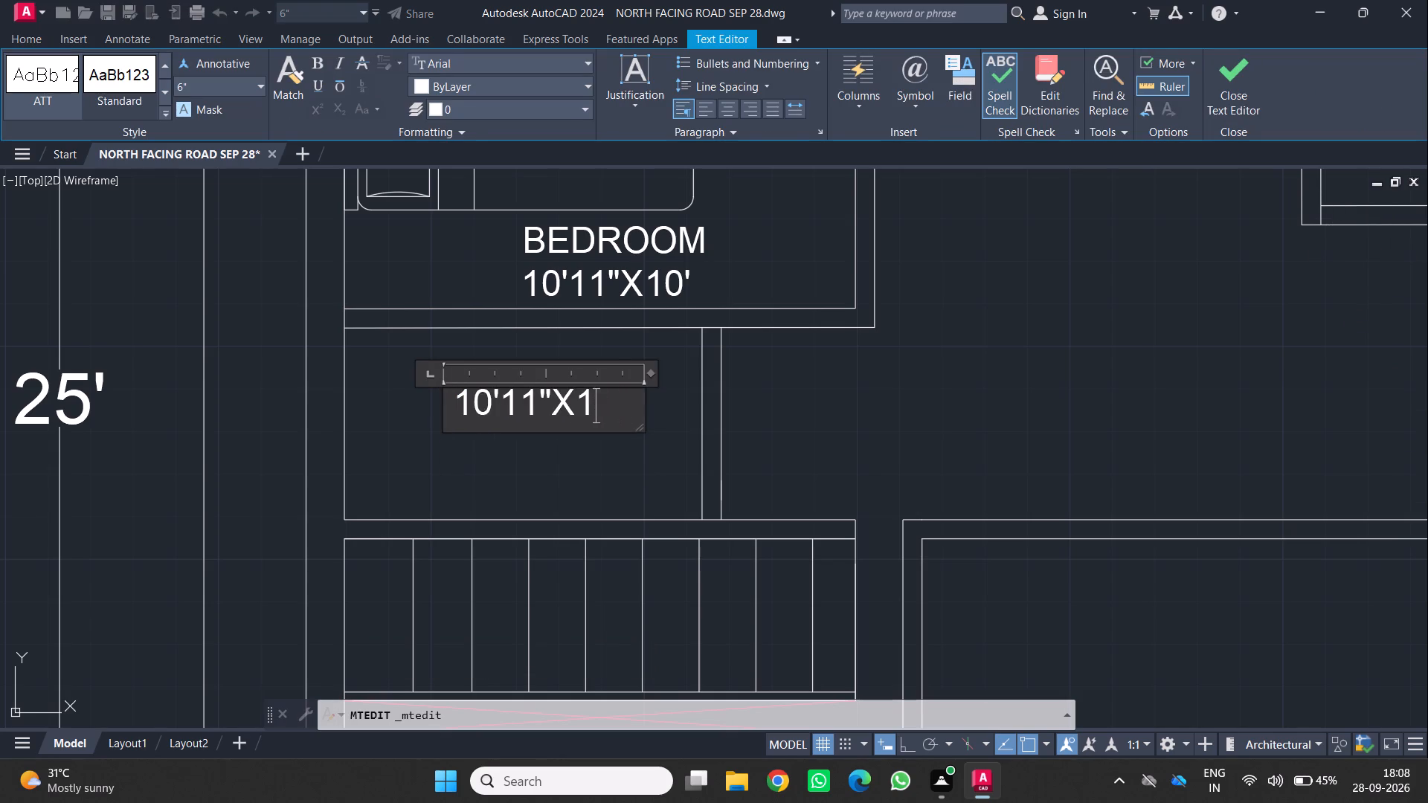
key("BackSpace")
key("BackSpace")
key("BackSpace")
key("BackSpace")
key("BackSpace")
key("BackSpace")
key("BackSpace")
key("BackSpace")
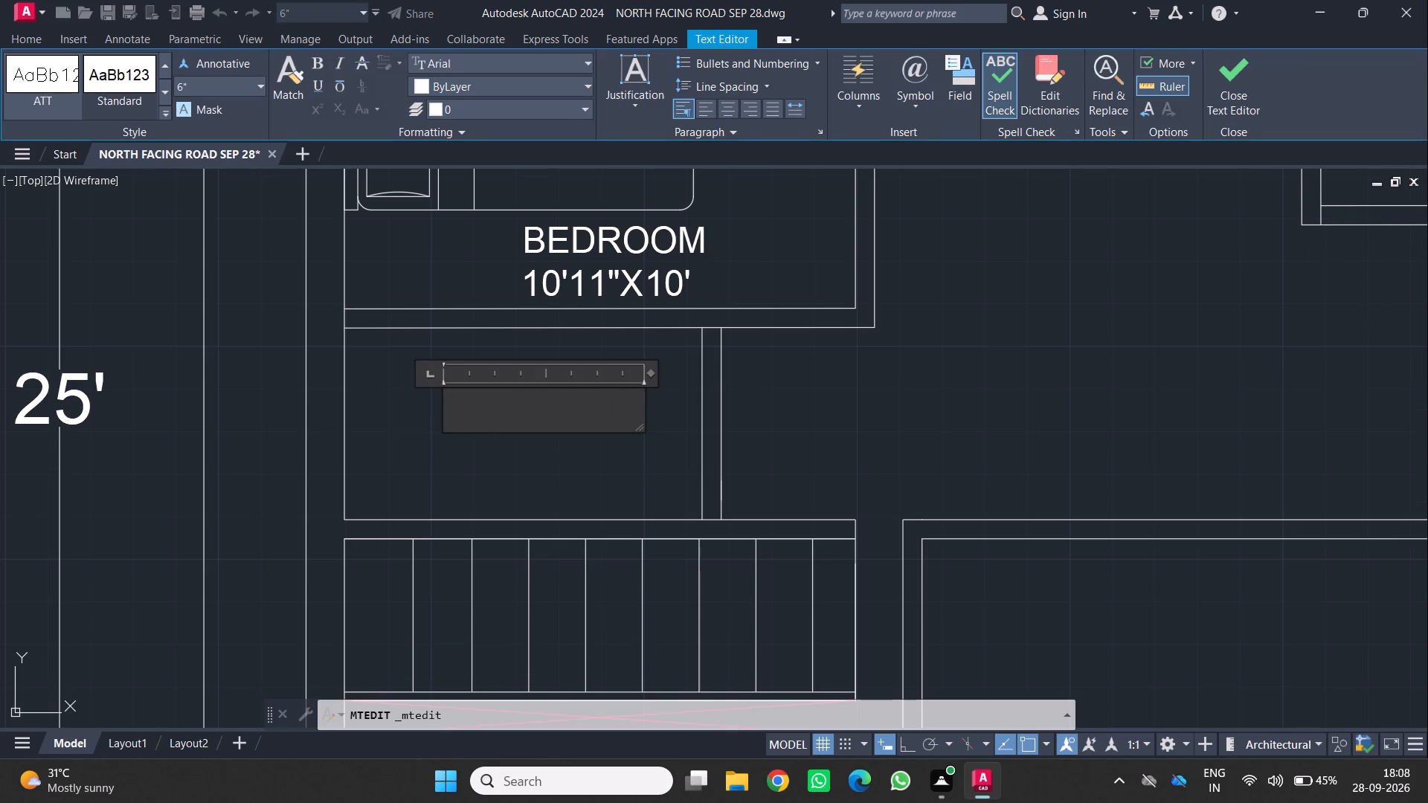
type("TOIL")
type("ET")
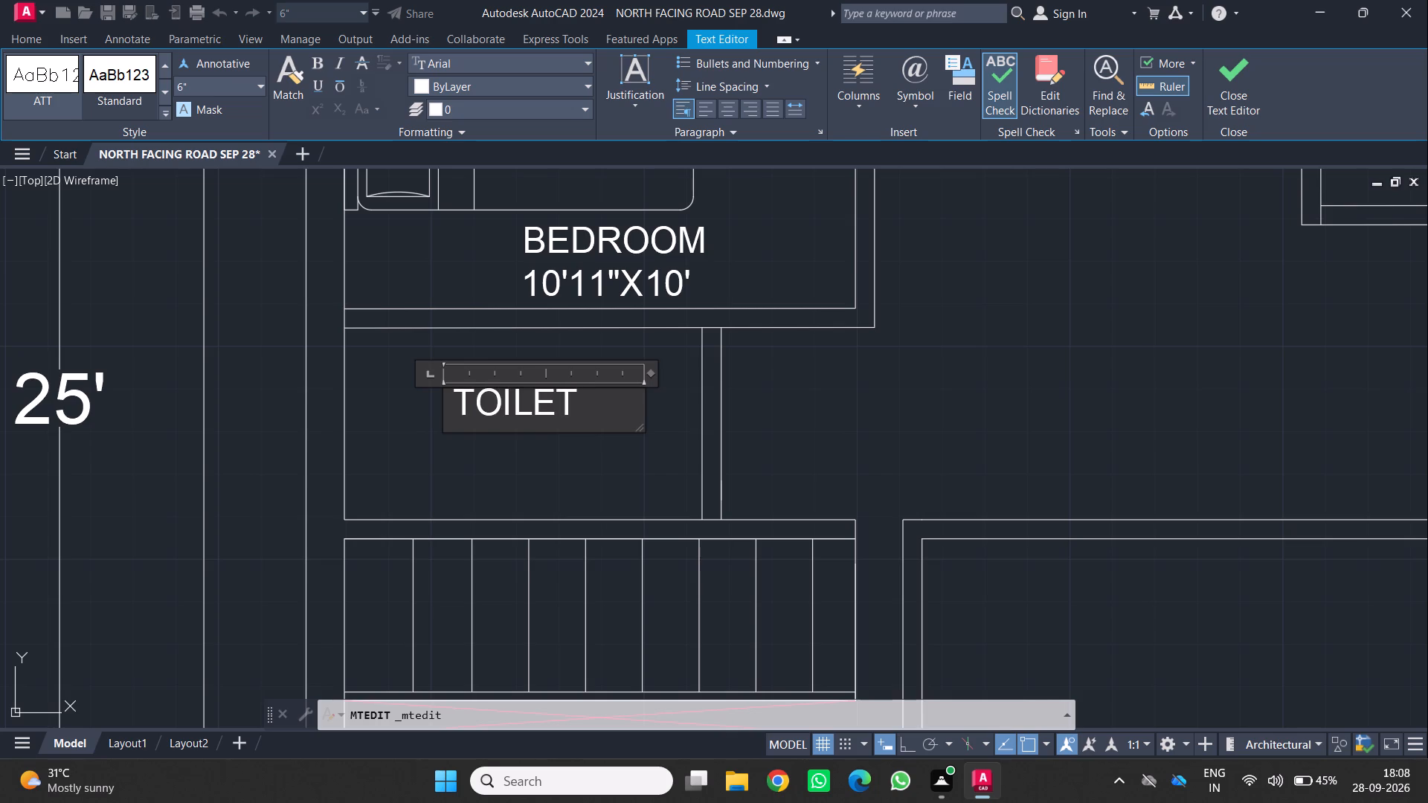
Add the size 4'X7' as a second line of the TOILET label.
key("Return")
key("4")
key("apostrophe")
key("x")
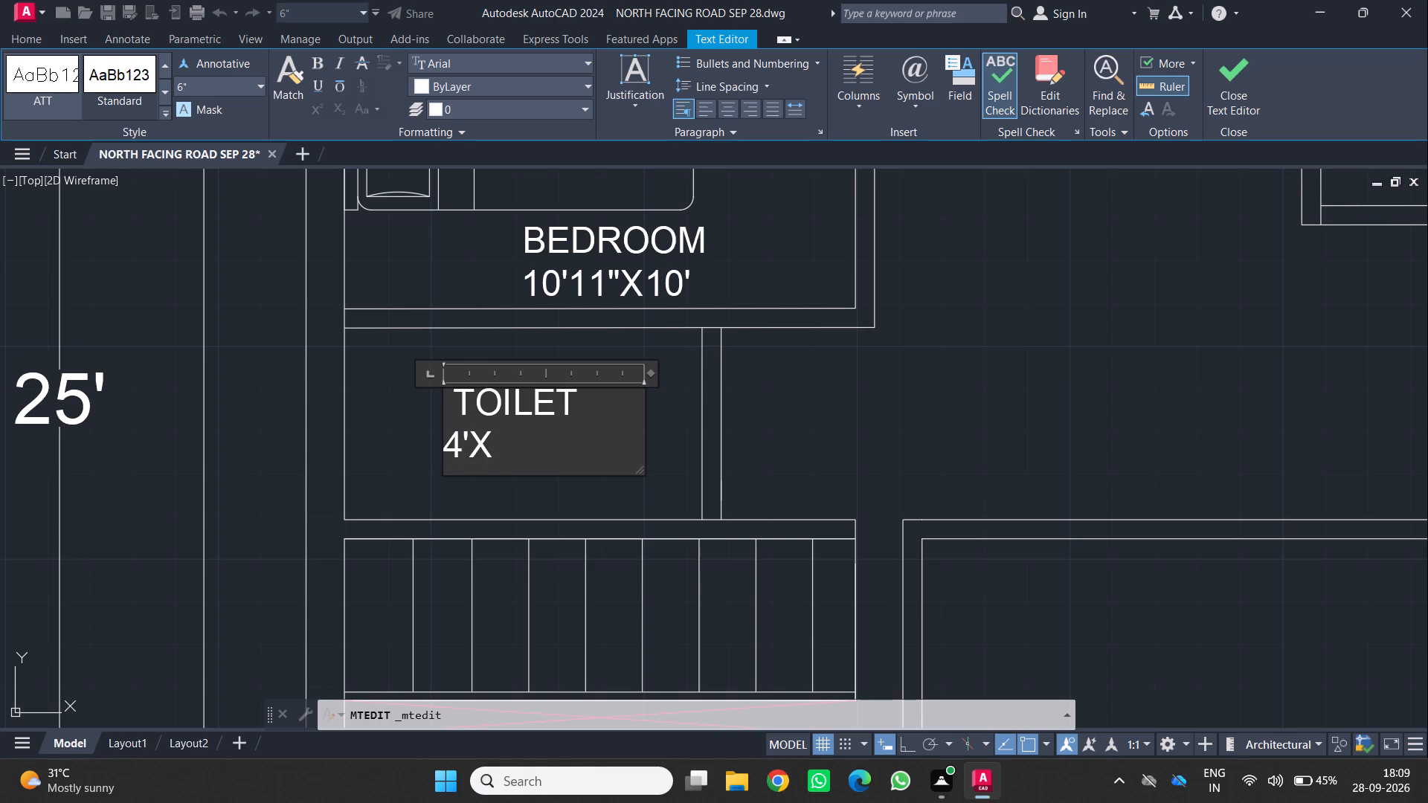
type("7'")
key("Return")
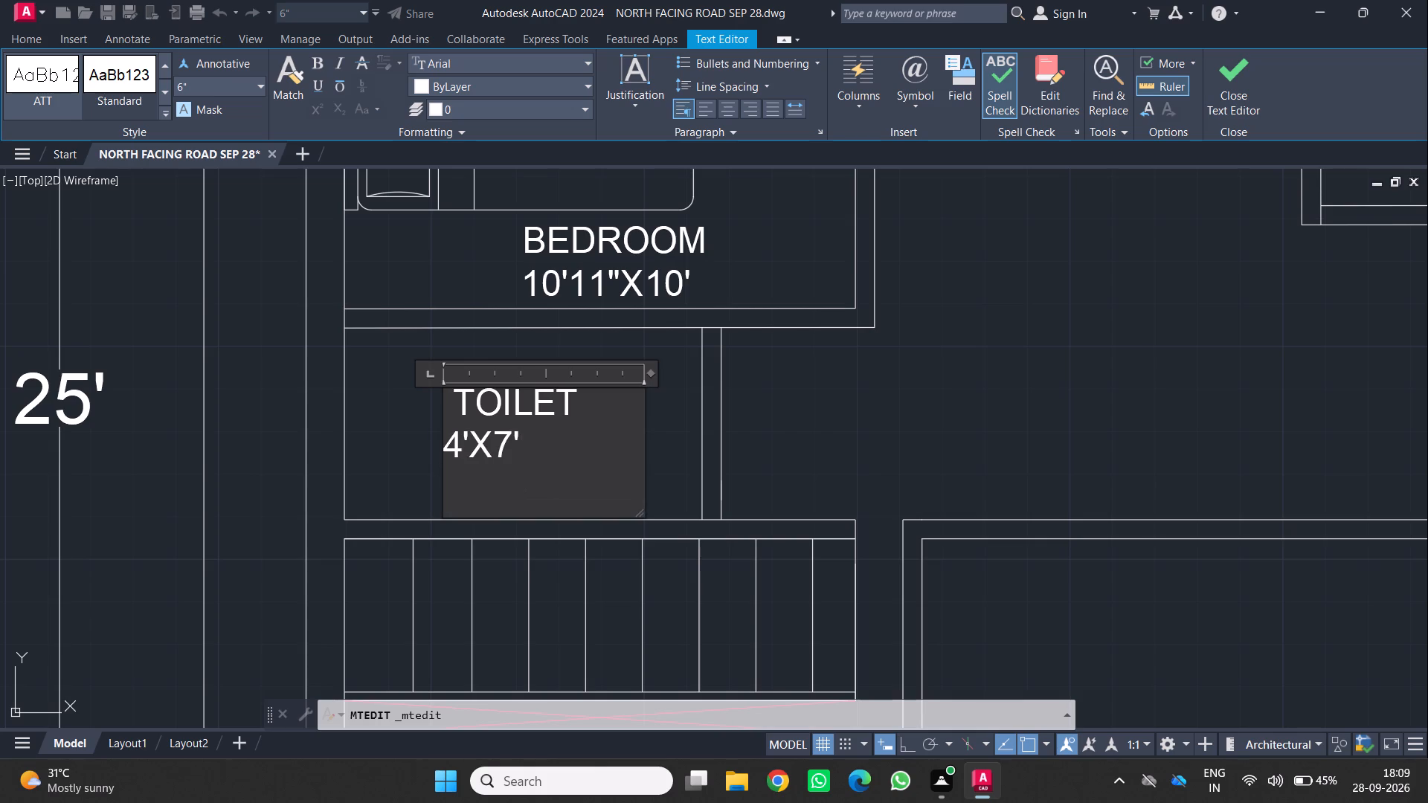
key("BackSpace")
left_click(654, 448)
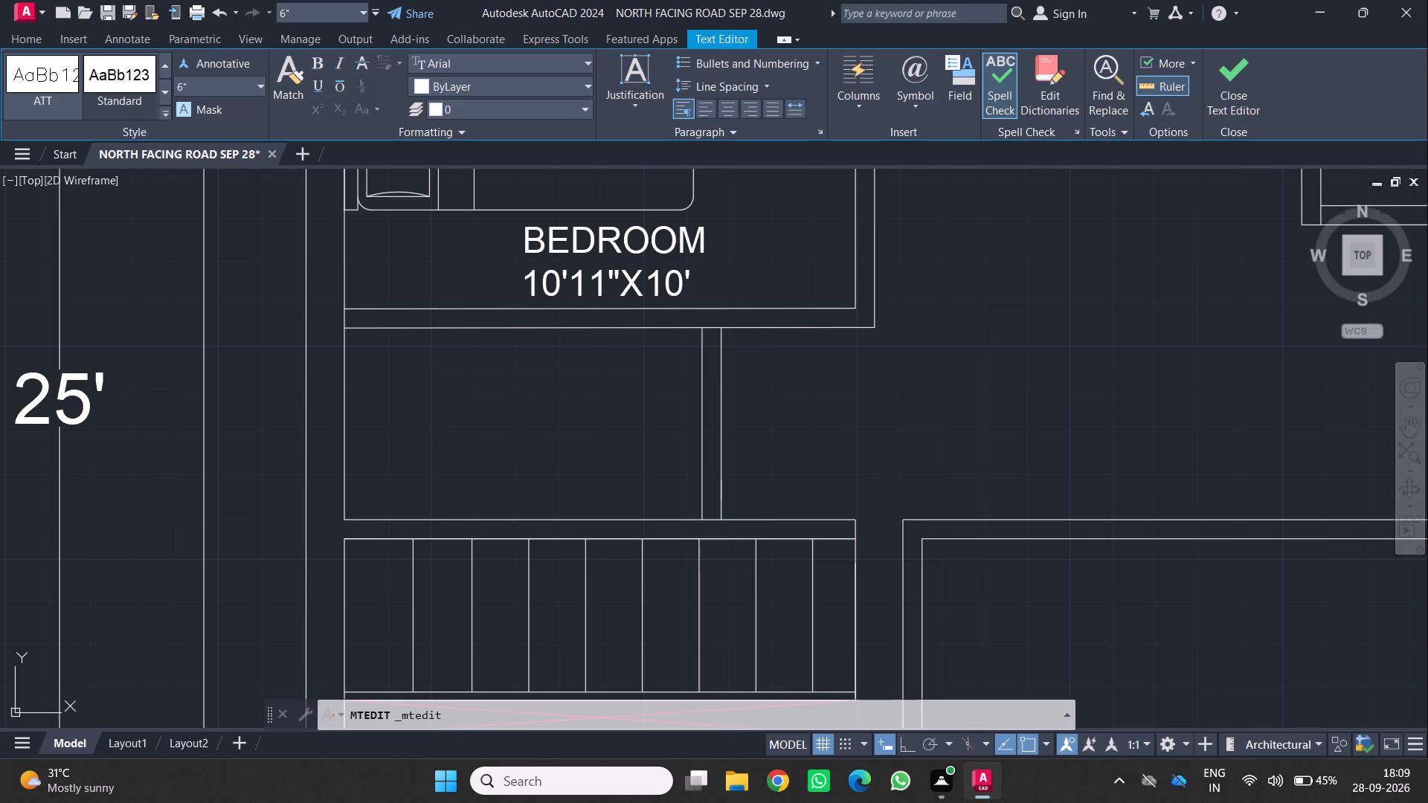
Indent the 4'X7' line of the TOILET label by four spaces to centre it beneath the room name.
double_click(485, 400)
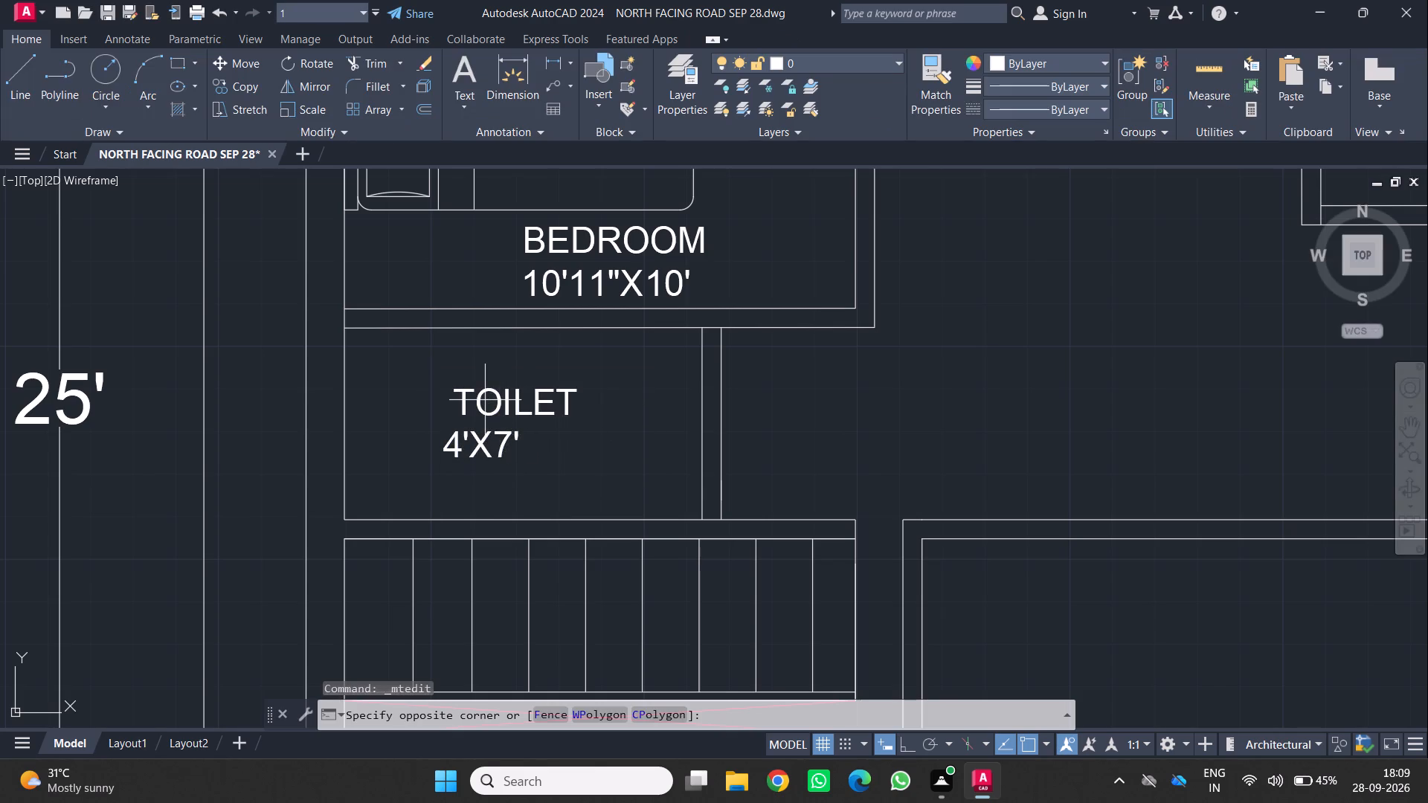
double_click(483, 423)
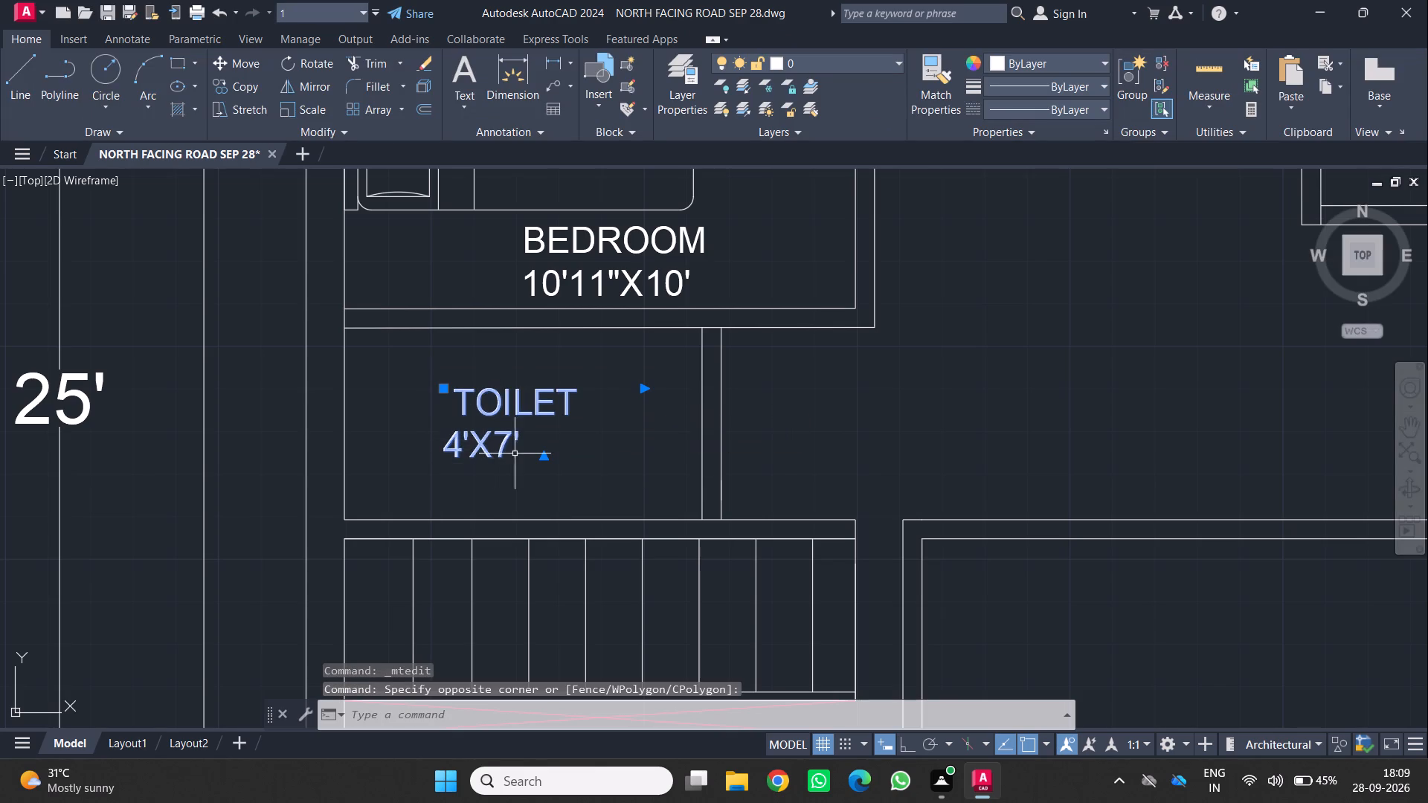
double_click(530, 410)
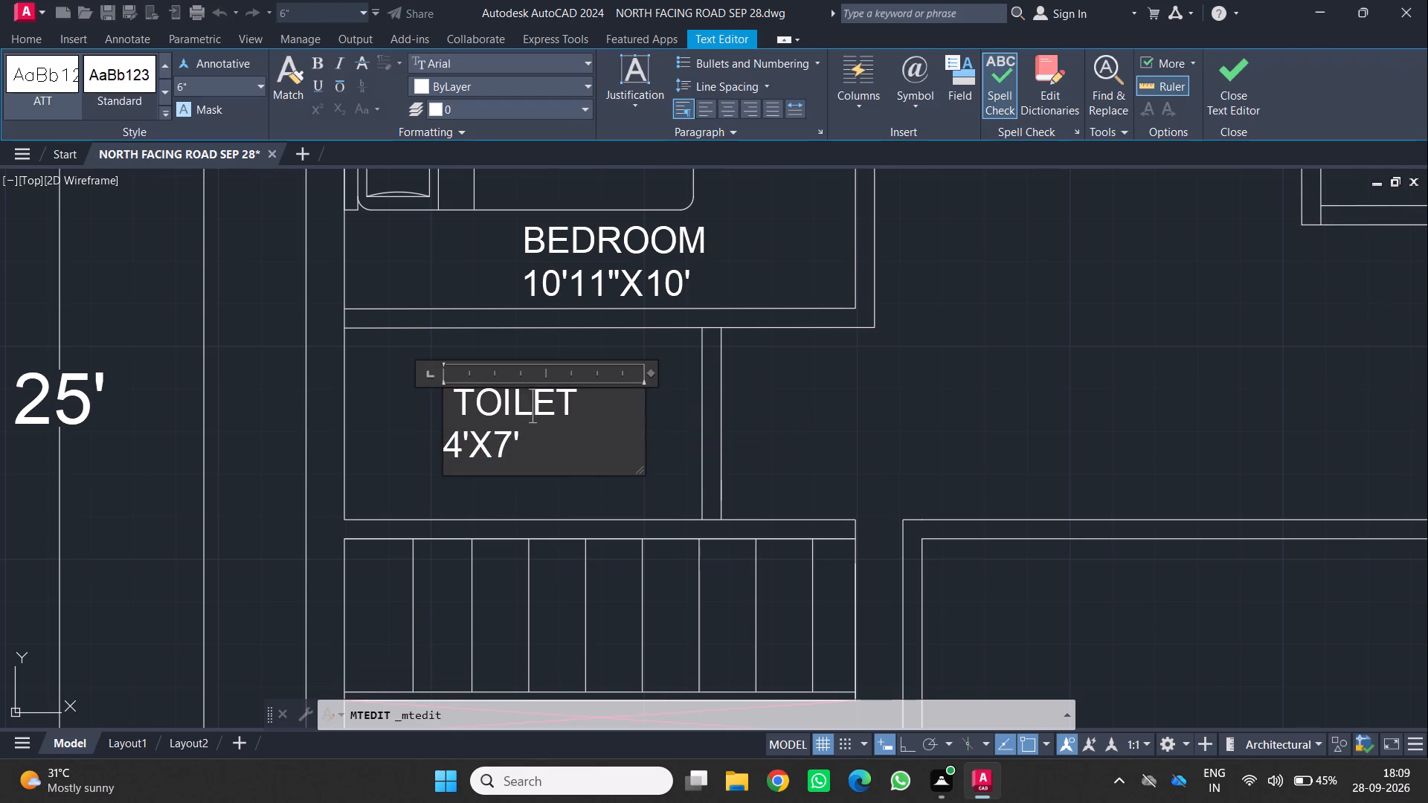
left_click(445, 442)
key("space")
key("space")
key("space")
key("space")
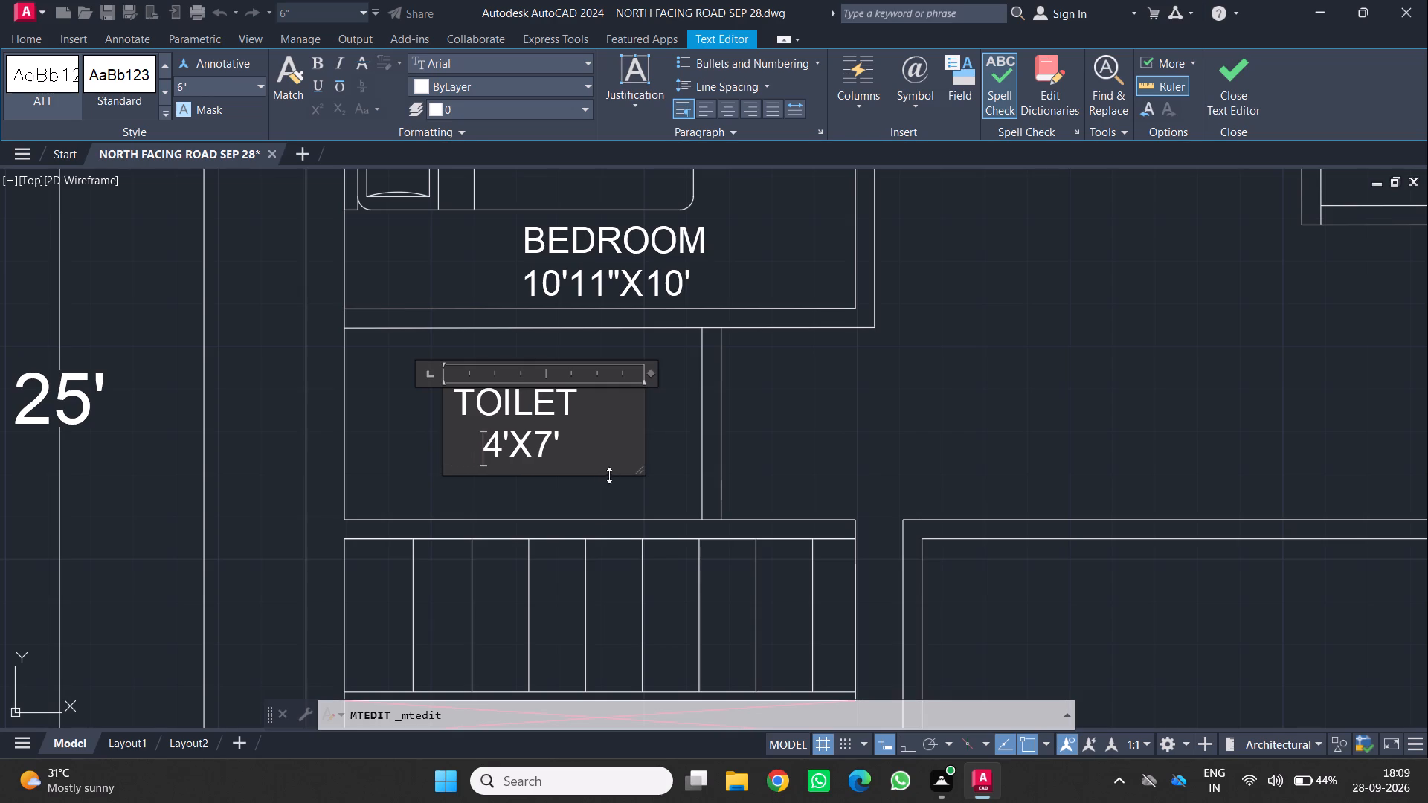
left_click(661, 494)
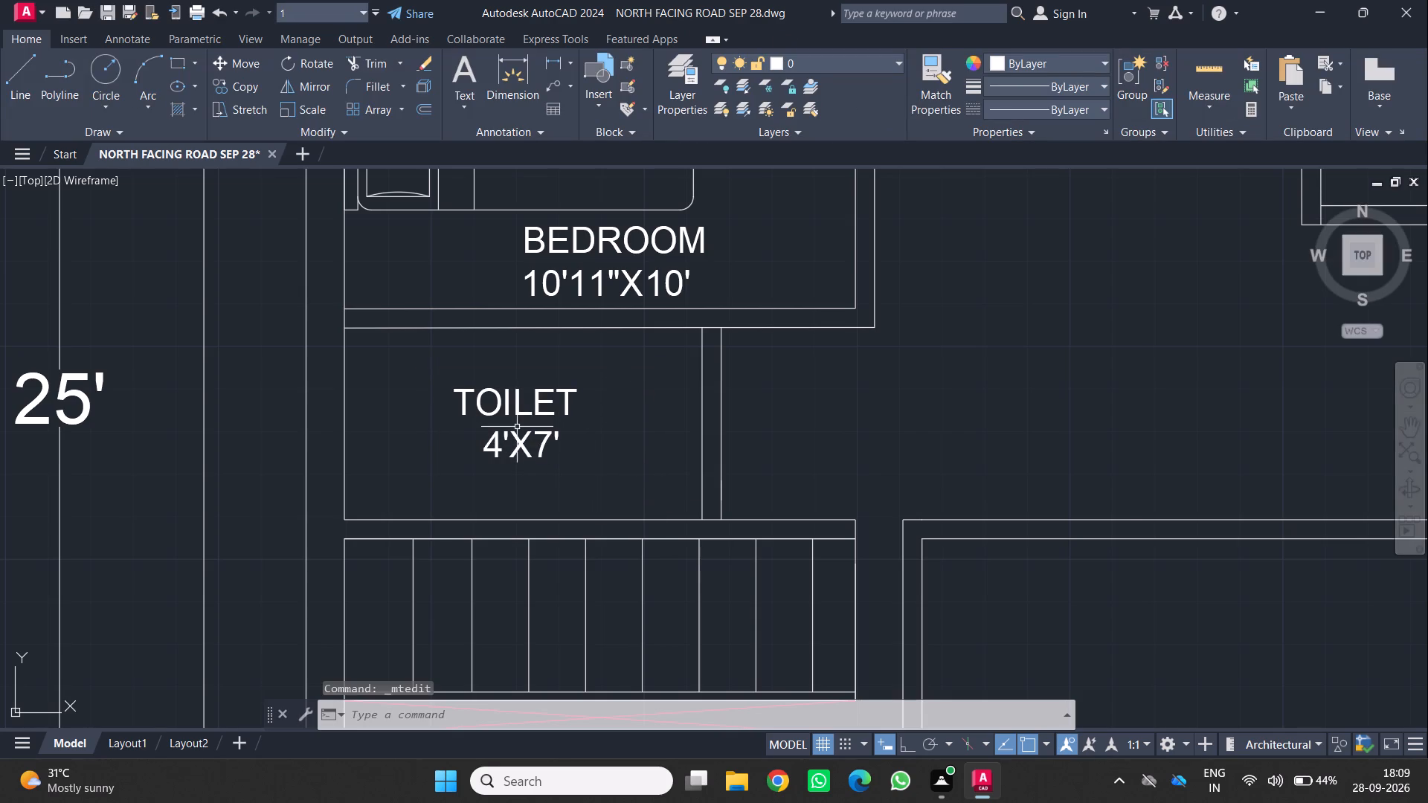
Look over the floor plan, especially its southern rooms, to check which rooms still need labels.
scroll(518, 428, "down", 3)
middle_click_drag(544, 424, 479, 442)
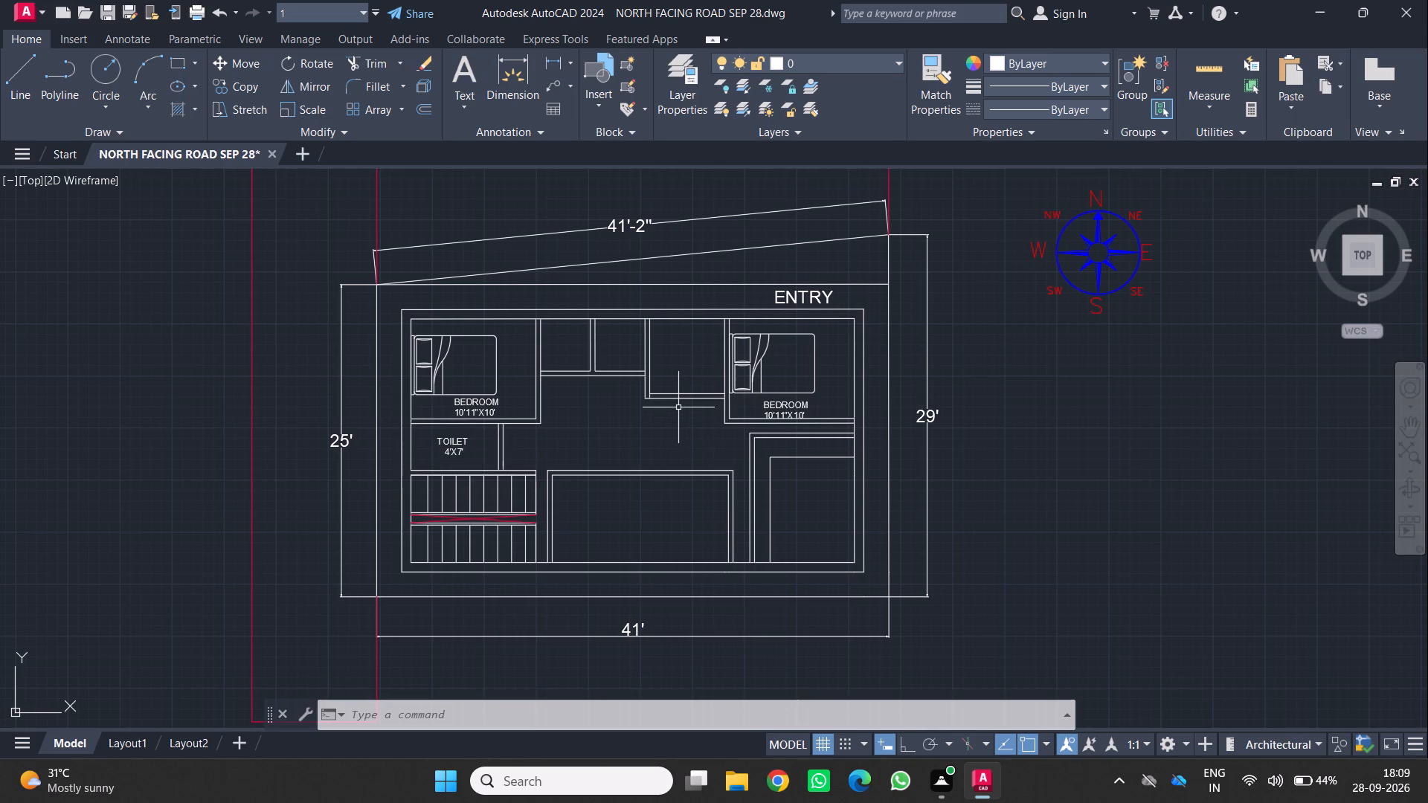
middle_click_drag(816, 529, 772, 432)
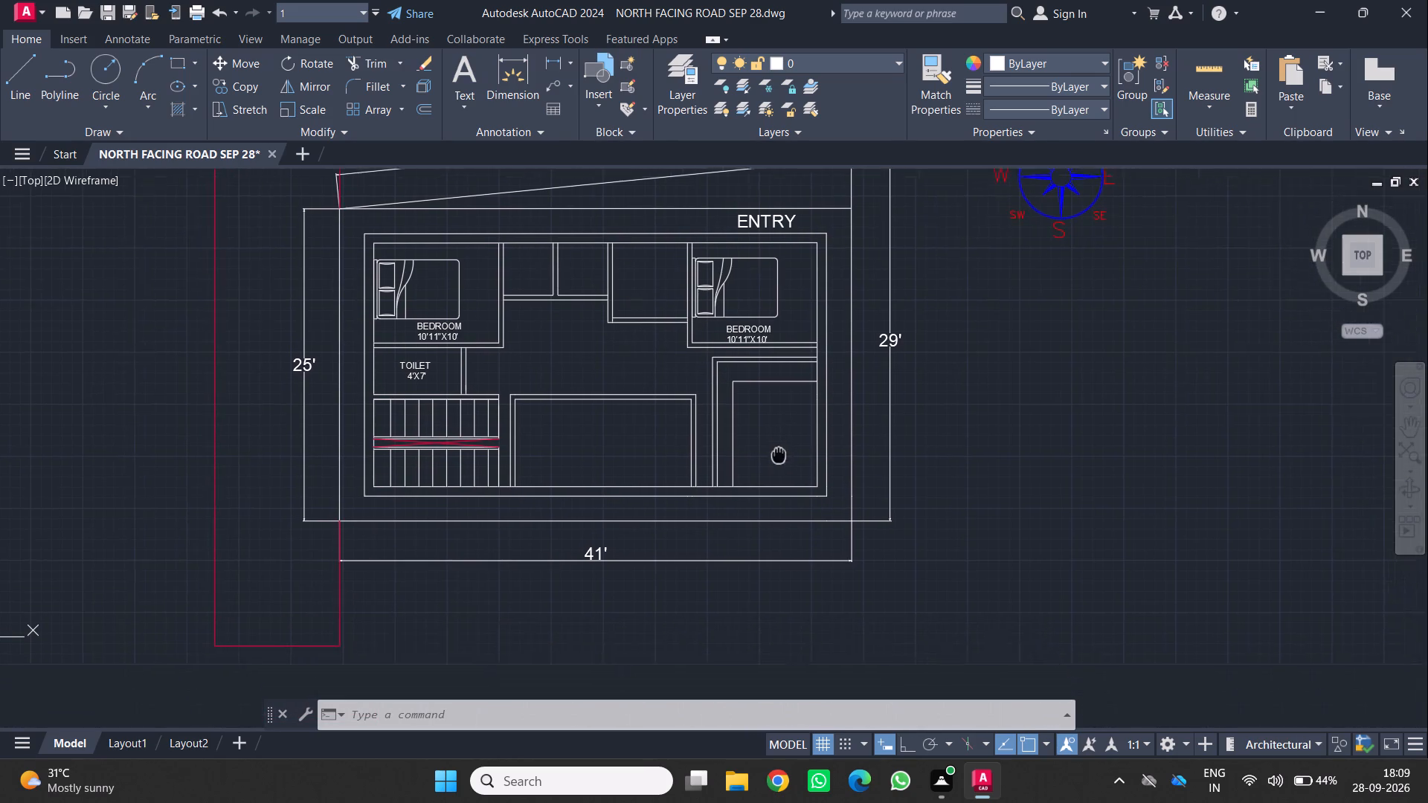
middle_click_drag(772, 432, 770, 415)
middle_click_drag(764, 409, 774, 297)
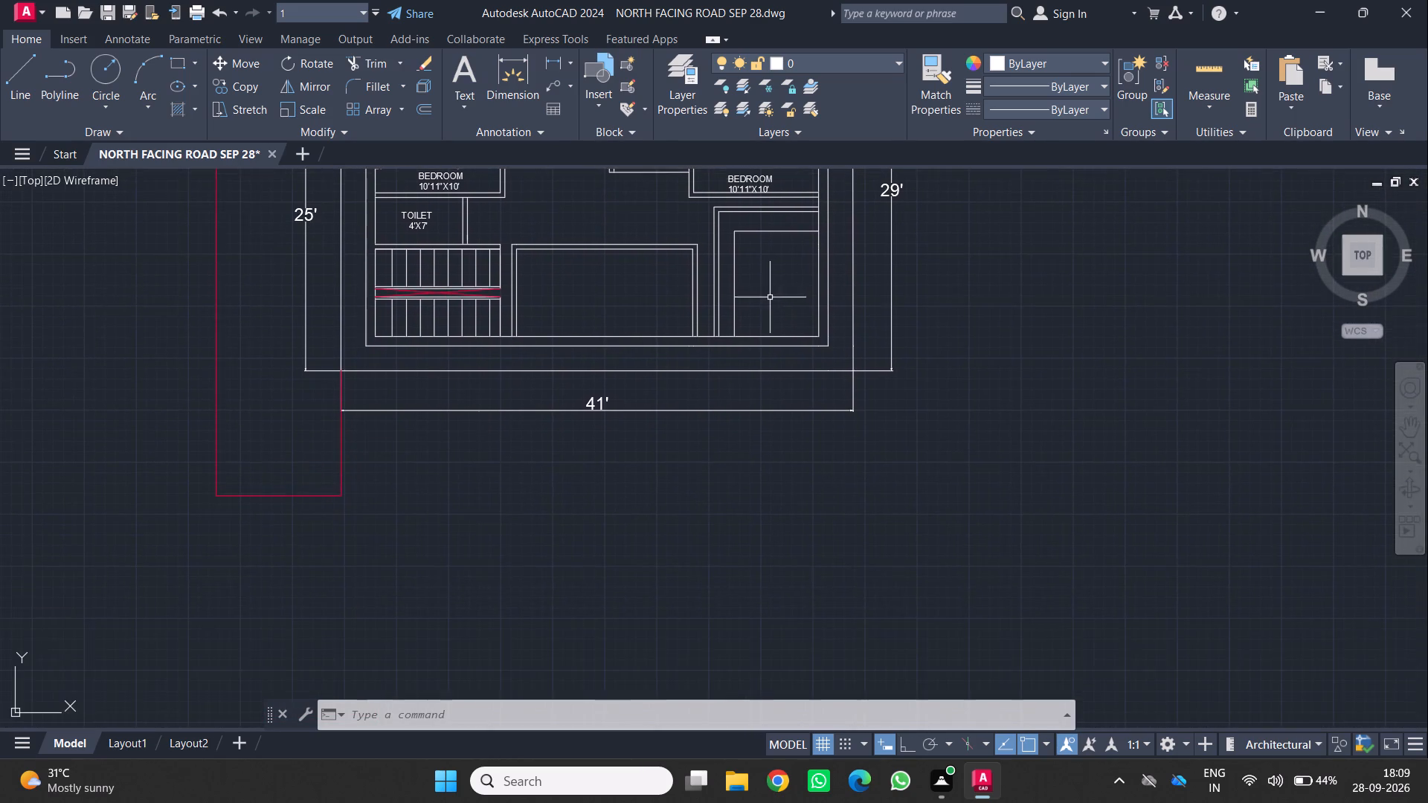
scroll(776, 313, "up", 1)
middle_click_drag(776, 313, 785, 289)
middle_click_drag(782, 285, 784, 286)
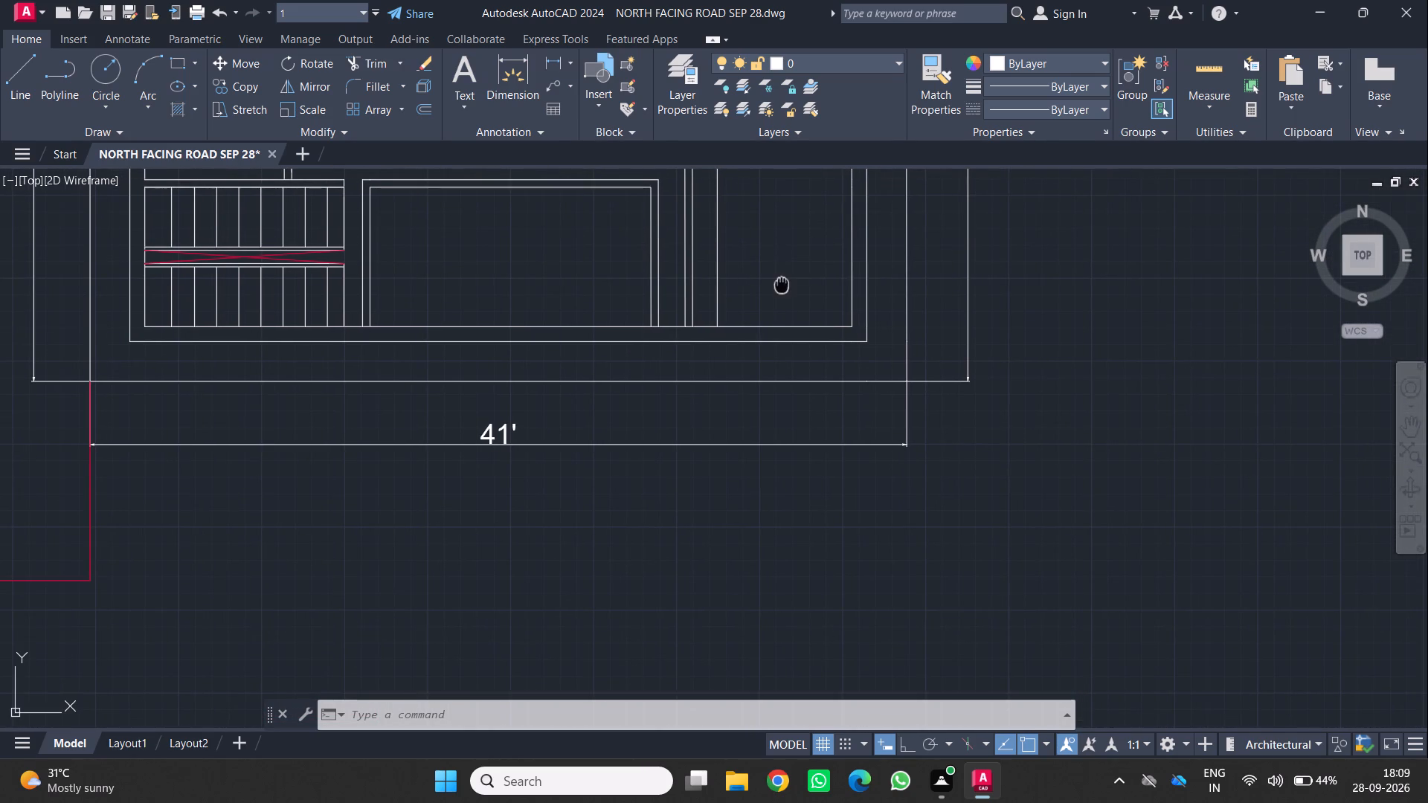
middle_click_drag(784, 286, 782, 442)
scroll(782, 441, "down", 1)
middle_click_drag(753, 349, 922, 401)
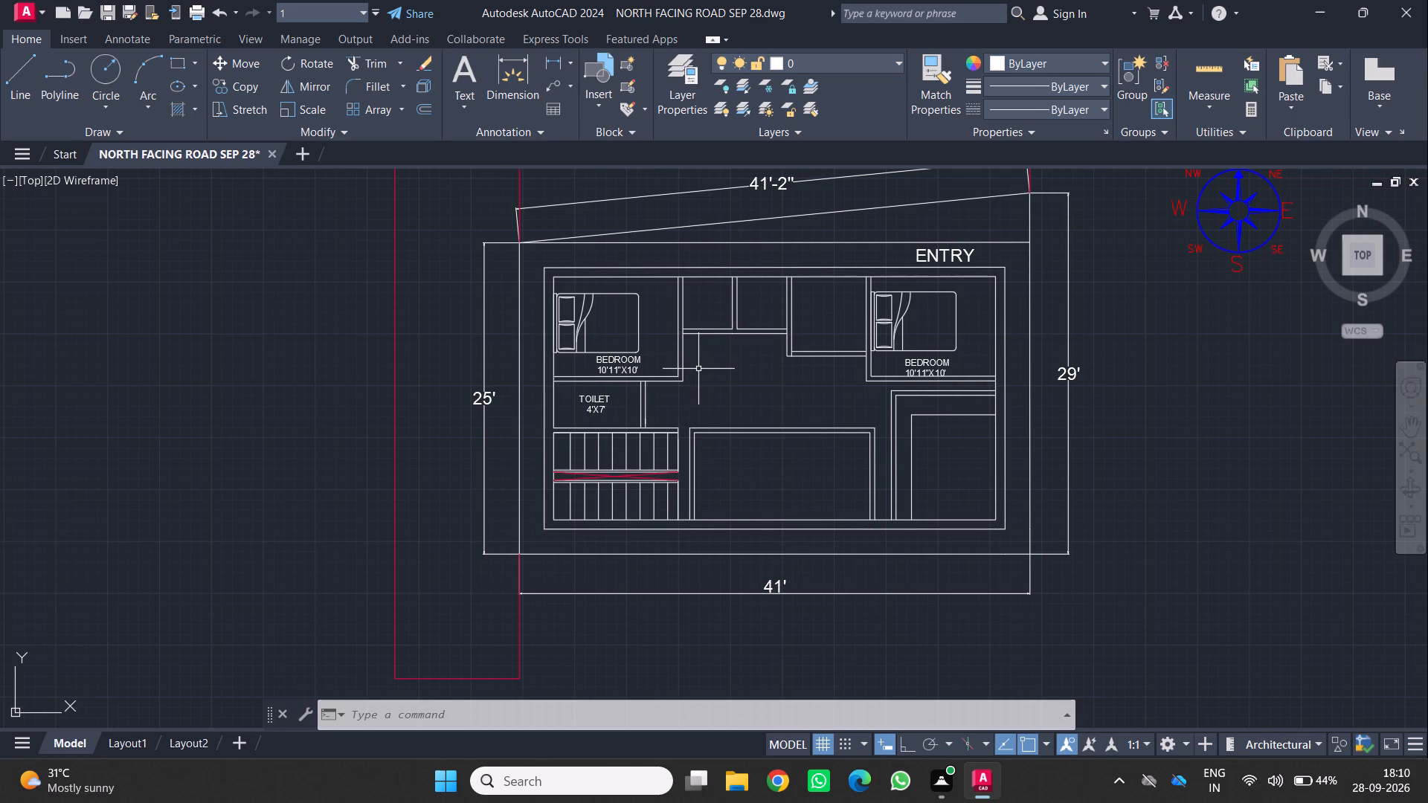
scroll(693, 370, "down", 1)
middle_click_drag(725, 392, 599, 336)
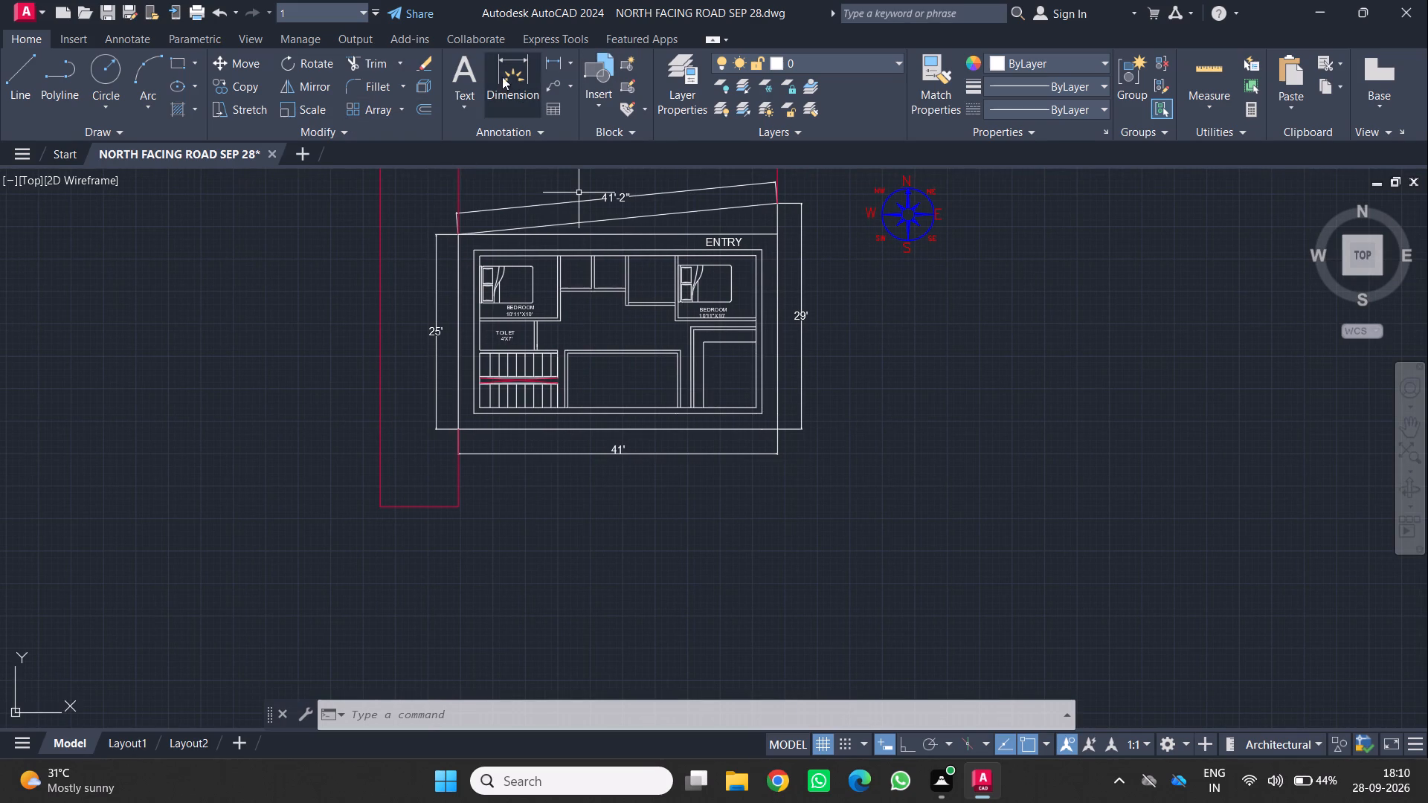
Place a multiline text label reading KITCHEN in the southeast room, inside the counter line.
left_click(464, 62)
scroll(813, 424, "up", 1)
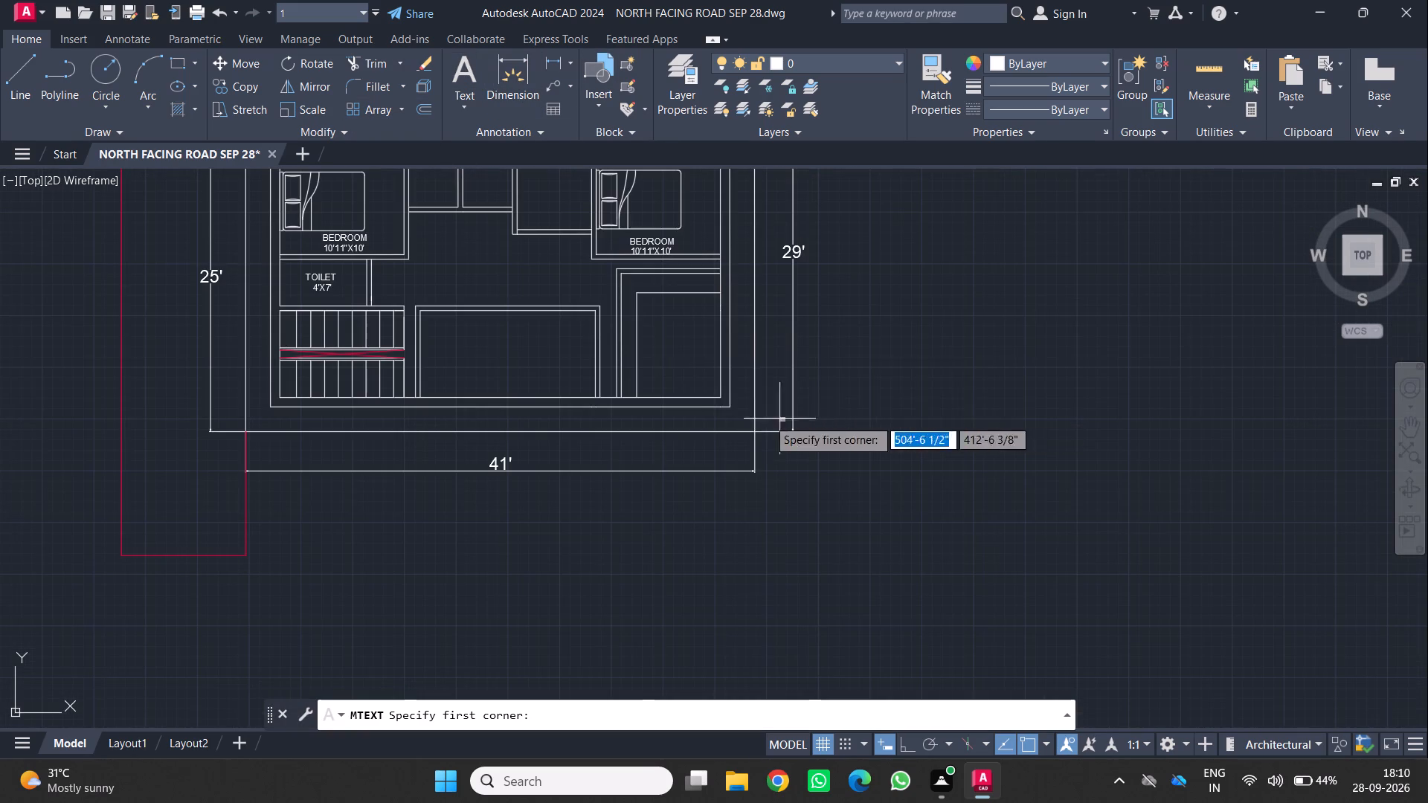
left_click(649, 327)
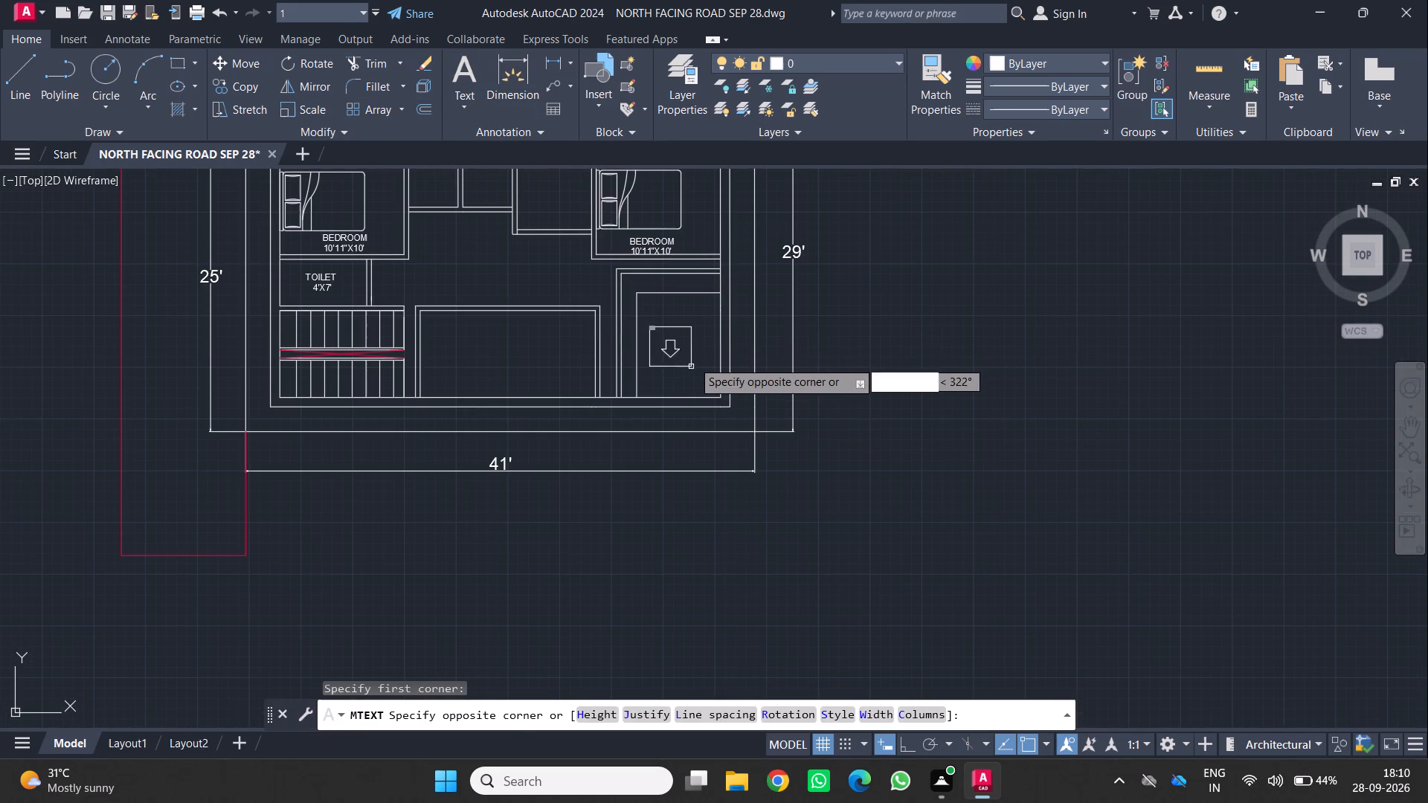
left_click(705, 349)
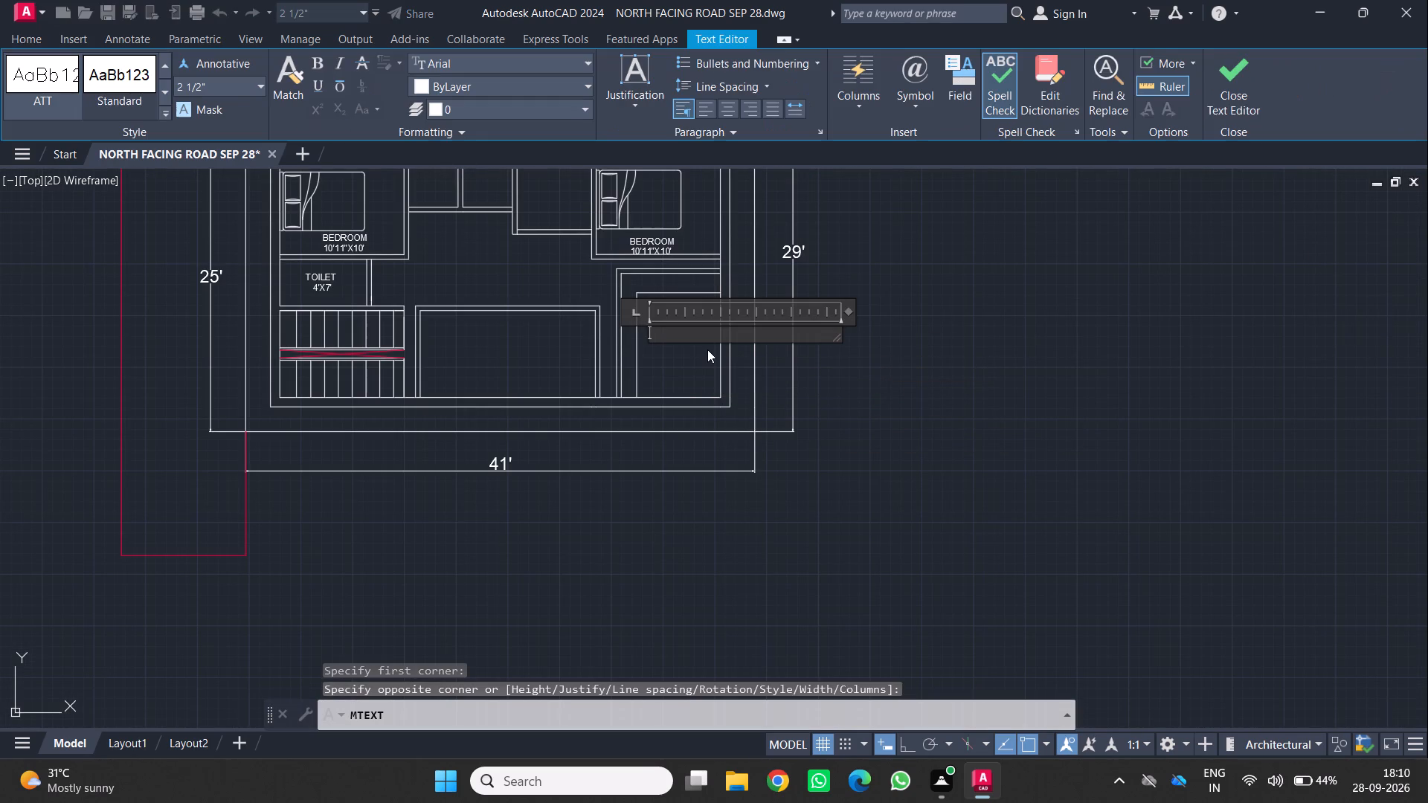
type("KI")
type("TCHE")
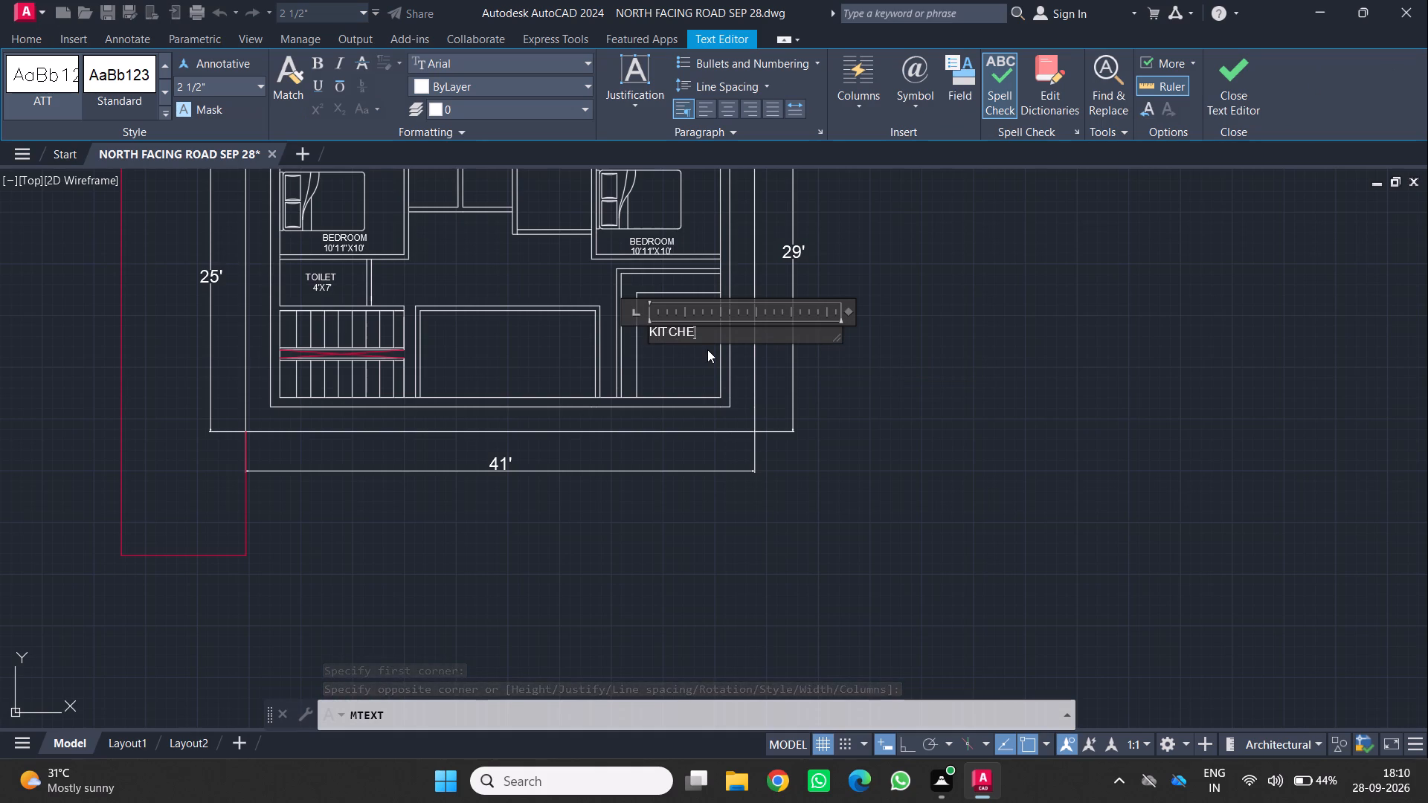
key("n")
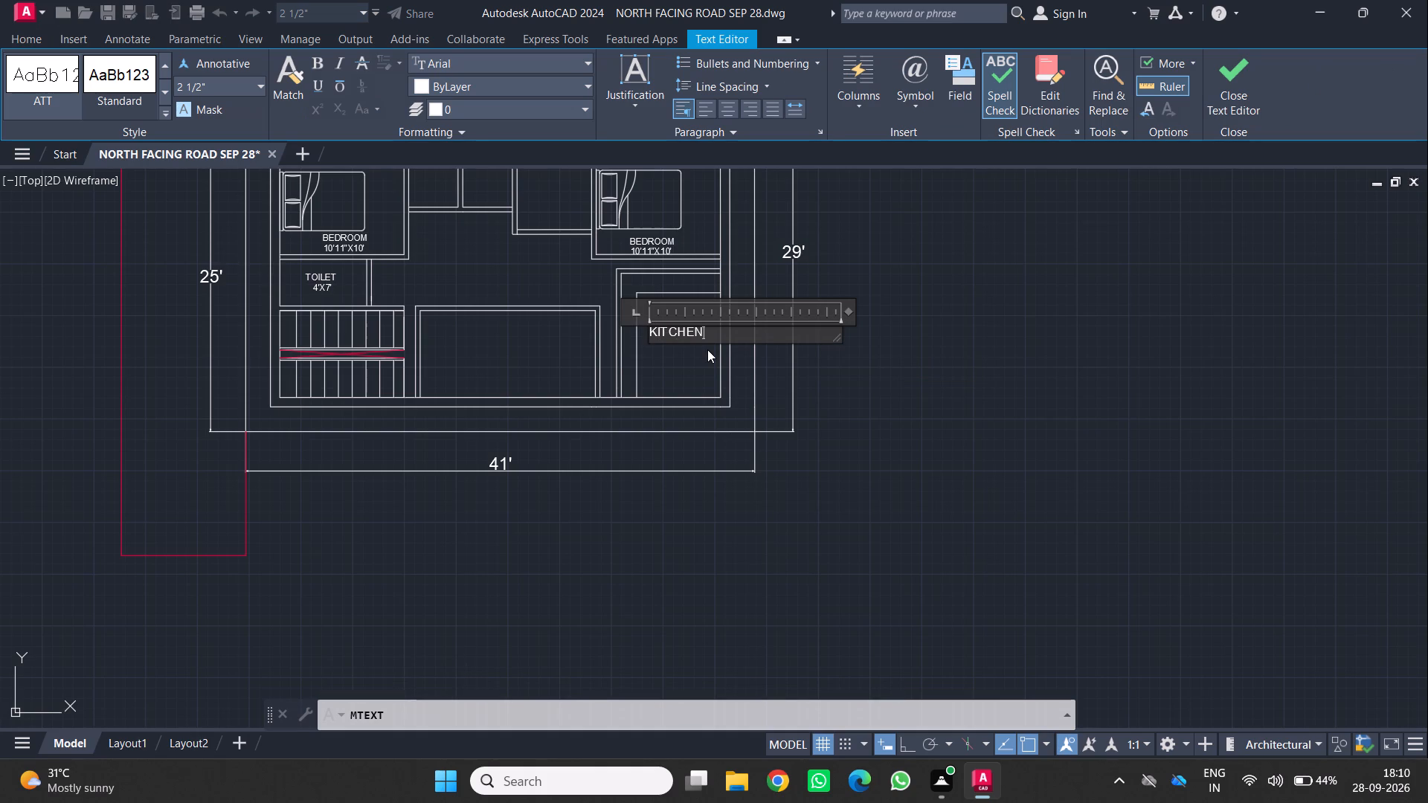
Add the size 6'2"X5'6" as a second line of the KITCHEN label and finish the text.
key("Return")
type("66")
key("BackSpace")
key("apostrophe")
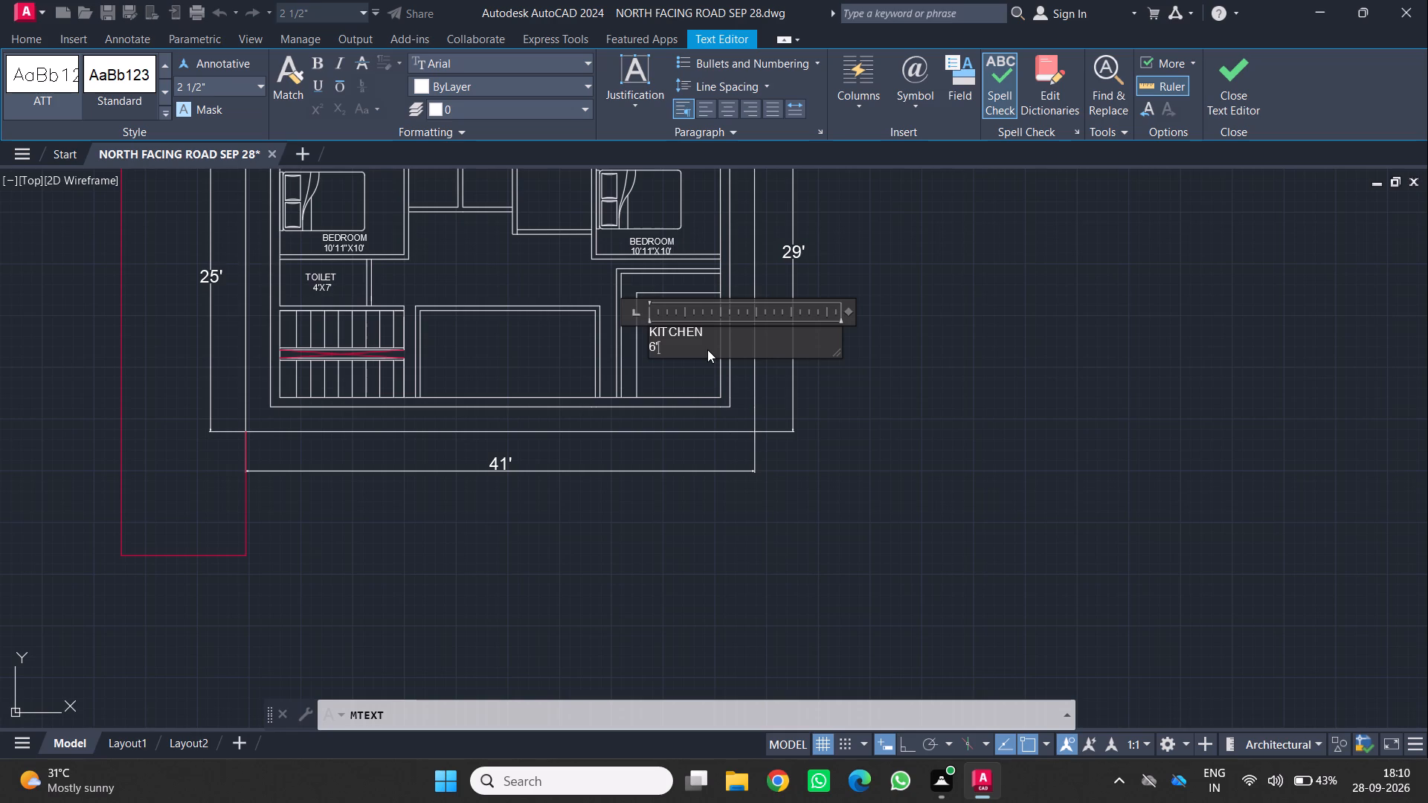
key("2")
key("shift+quotedbl")
key("x")
key("5")
key("apostrophe")
key("6")
key("shift+quotedbl")
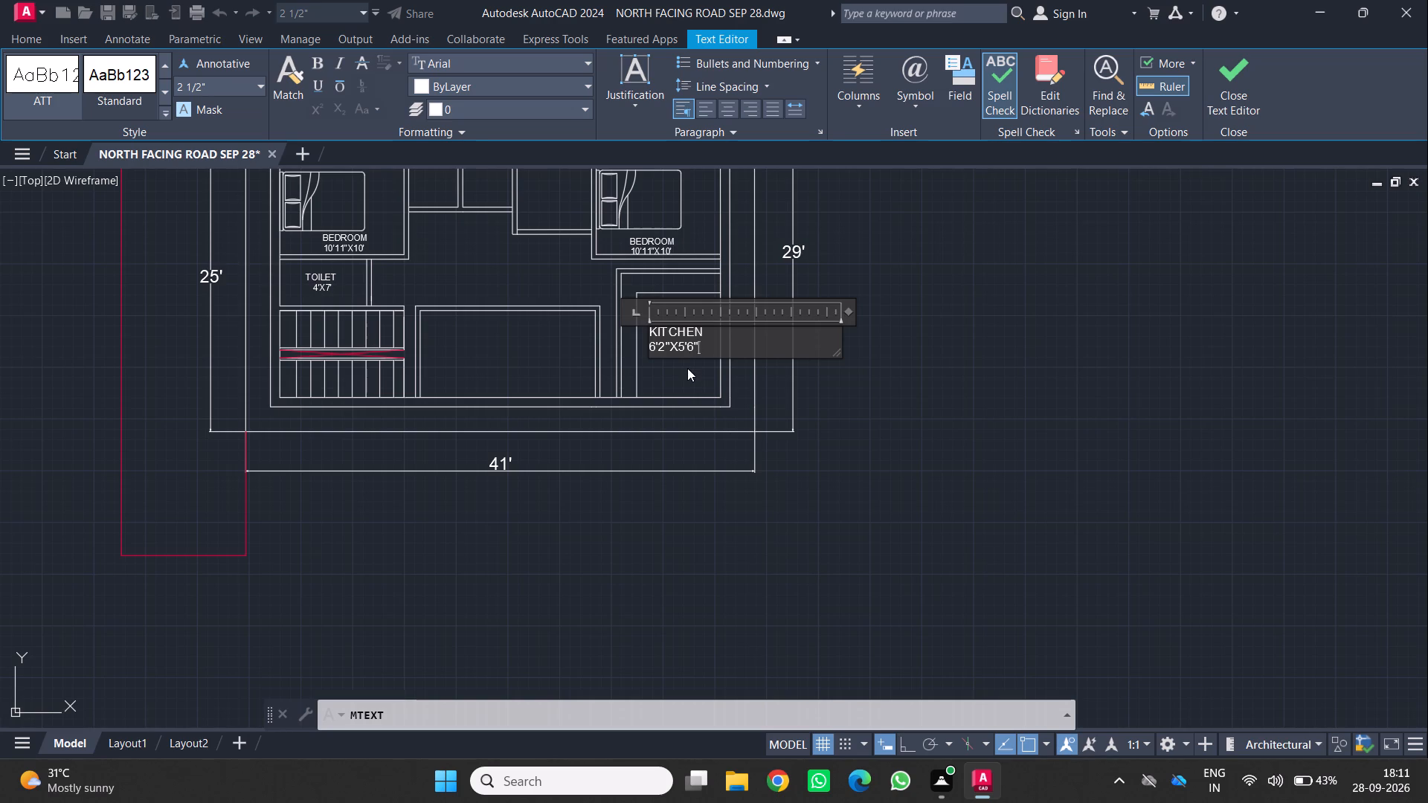
left_click(684, 367)
Set the KITCHEN label's text height to 6" in its properties.
scroll(643, 333, "up", 1)
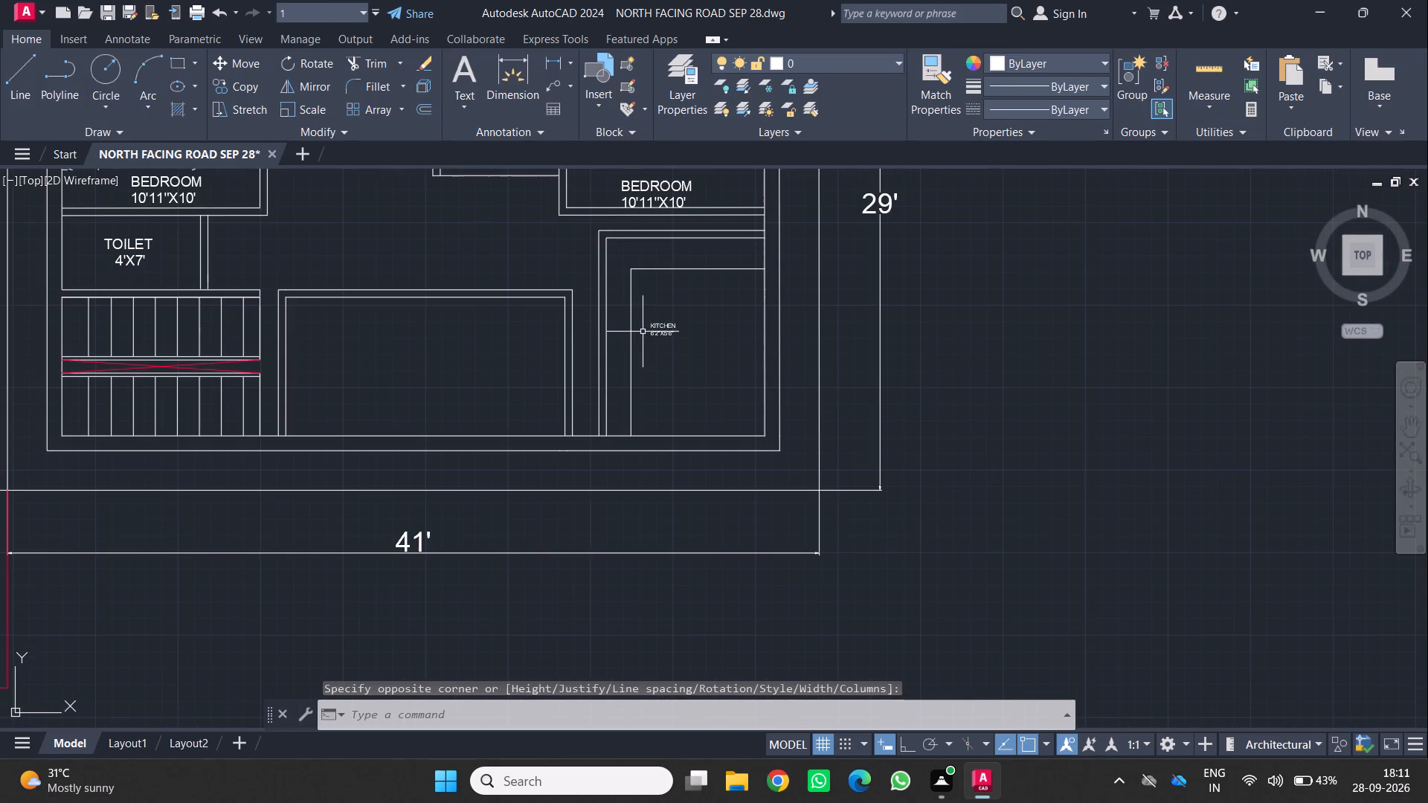
left_click(664, 332)
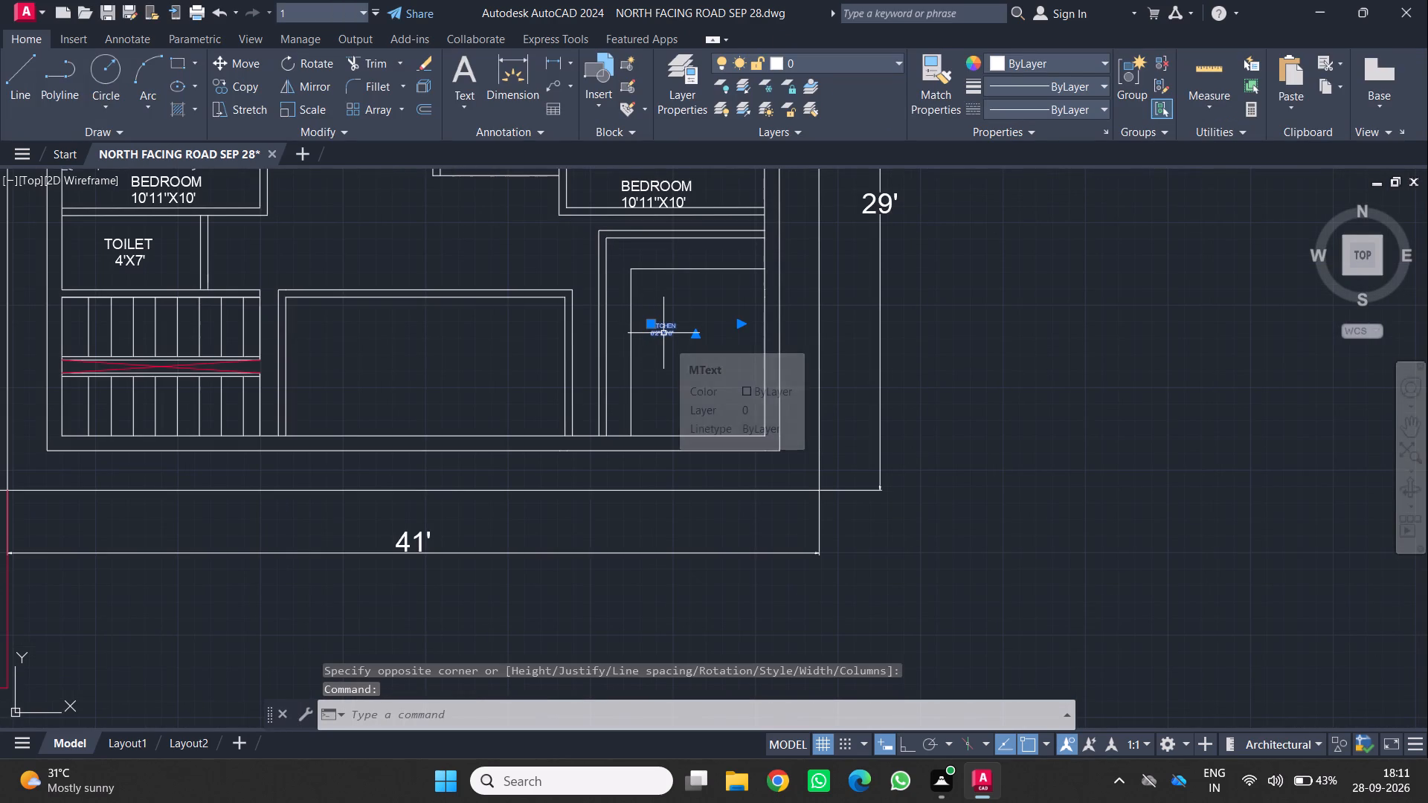
type("PR")
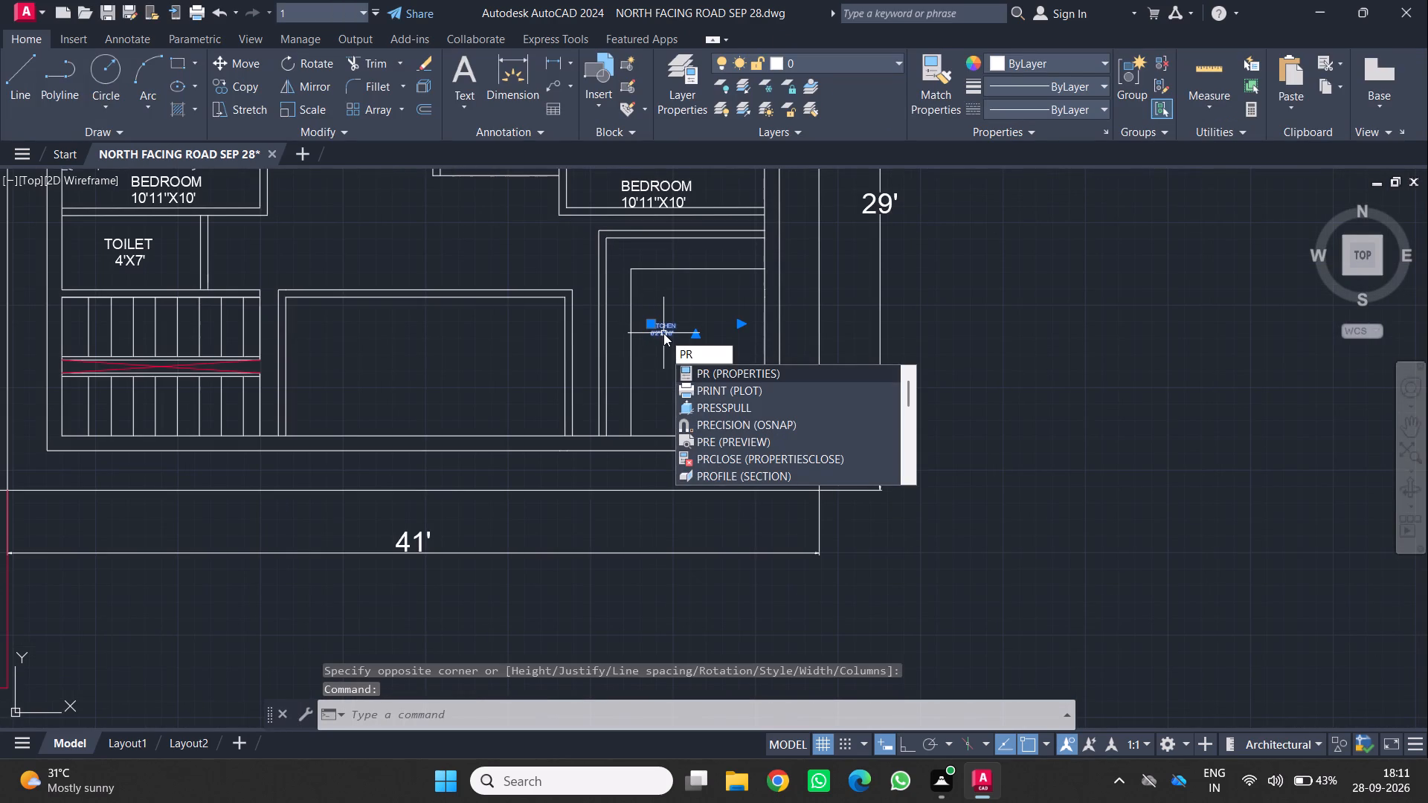
key("Return")
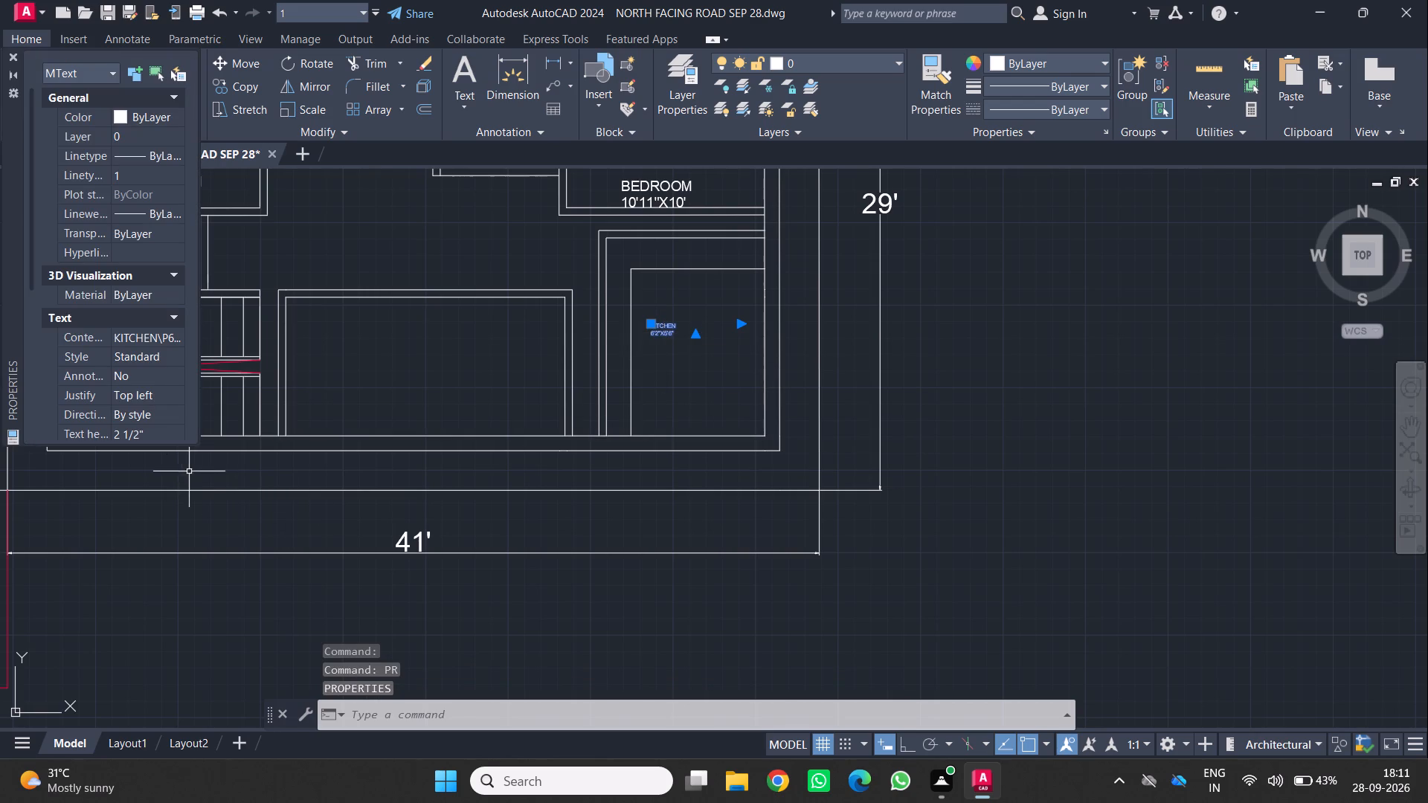
left_click(153, 437)
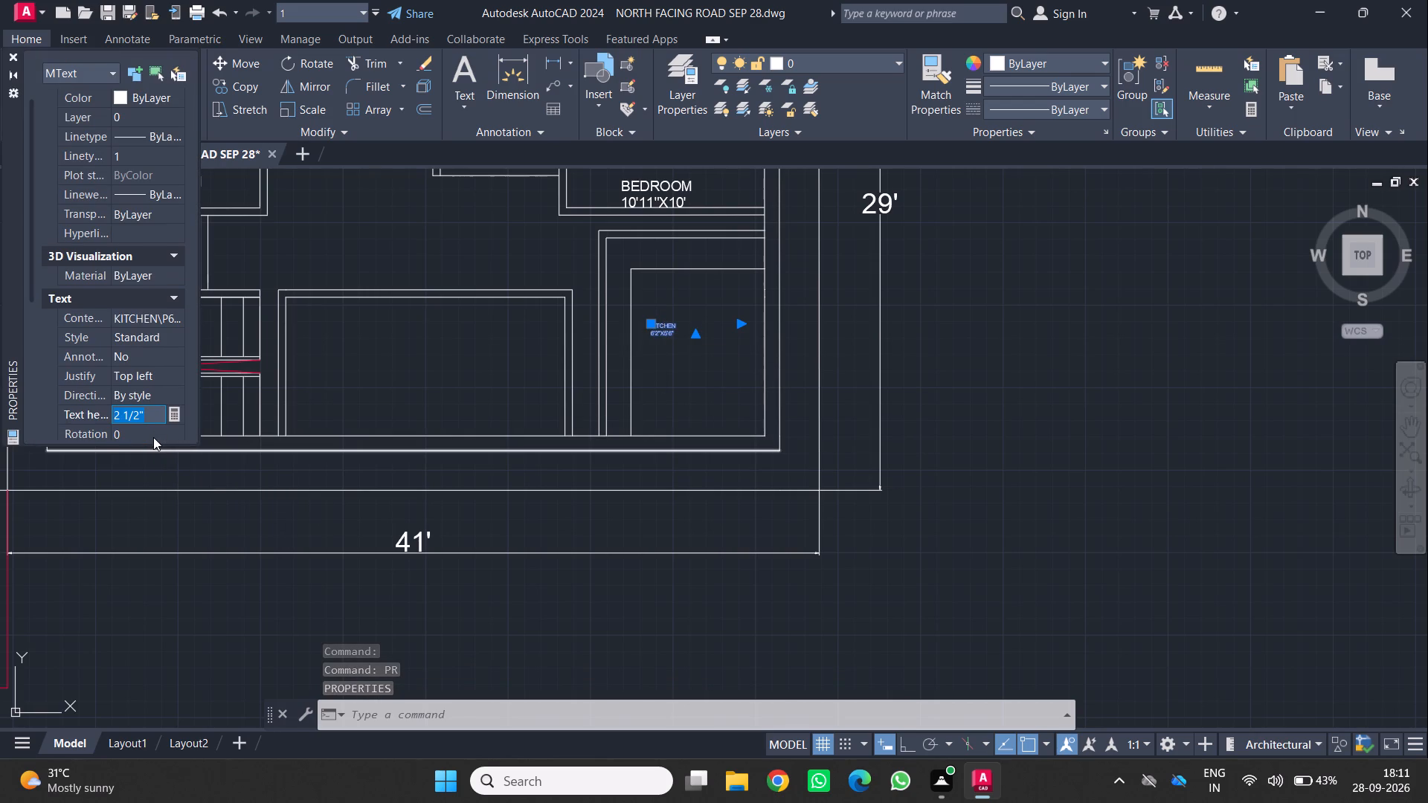
key("6")
key("Return")
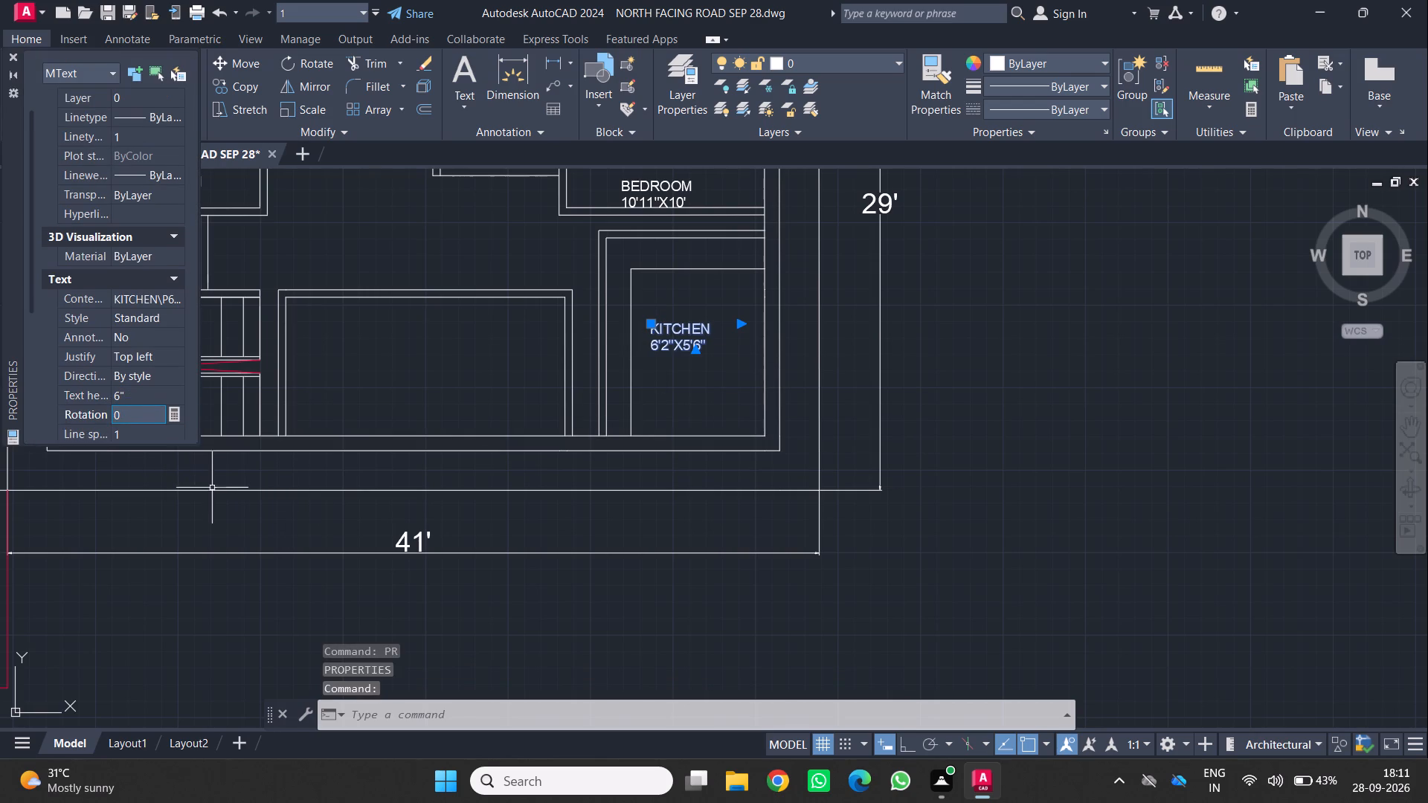
left_click(9, 56)
key("Escape")
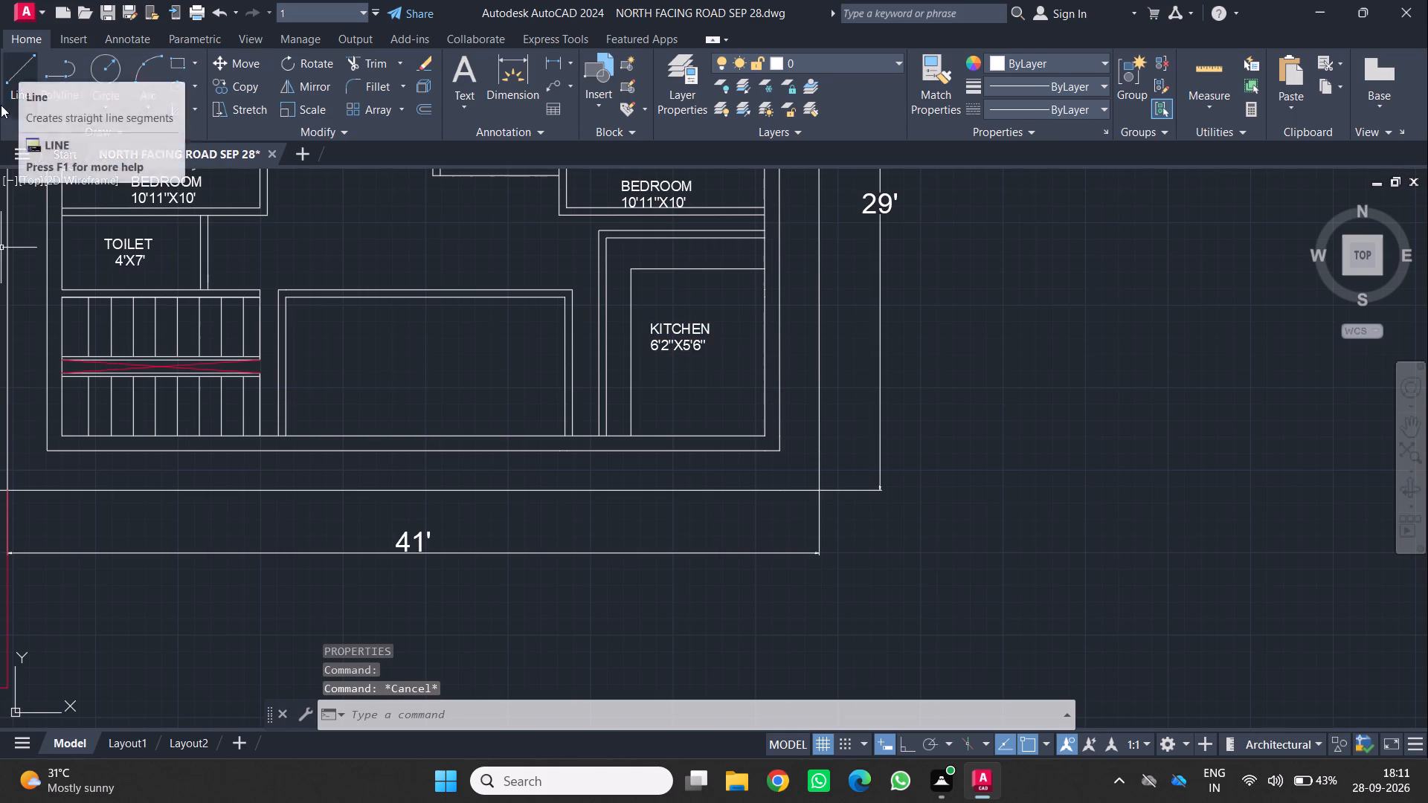
Draw a short line across the northeast bedroom's south wall, just east of the room's inner southwest corner.
scroll(353, 370, "down", 1)
middle_click_drag(356, 370, 551, 458)
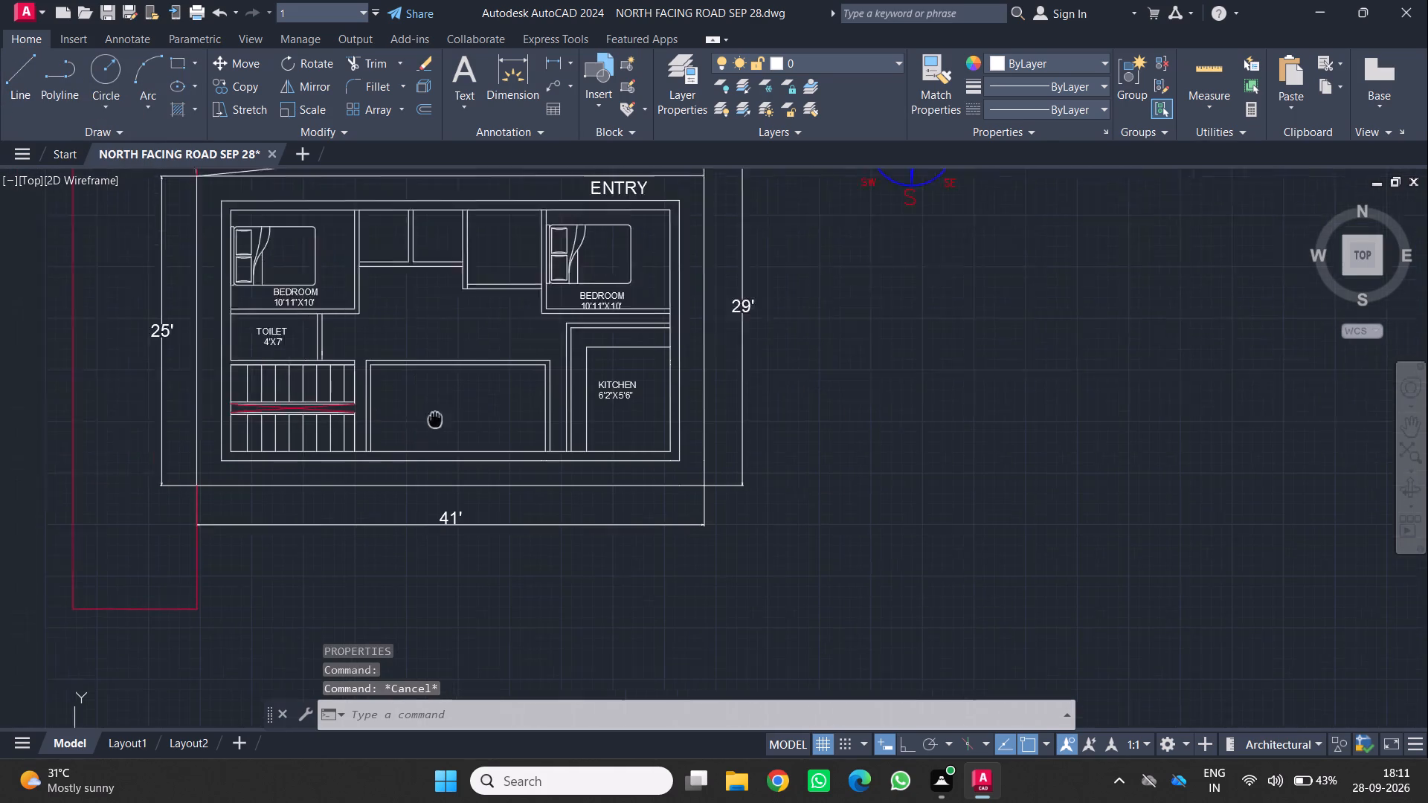
middle_click_drag(551, 458, 627, 432)
middle_click_drag(610, 427, 587, 422)
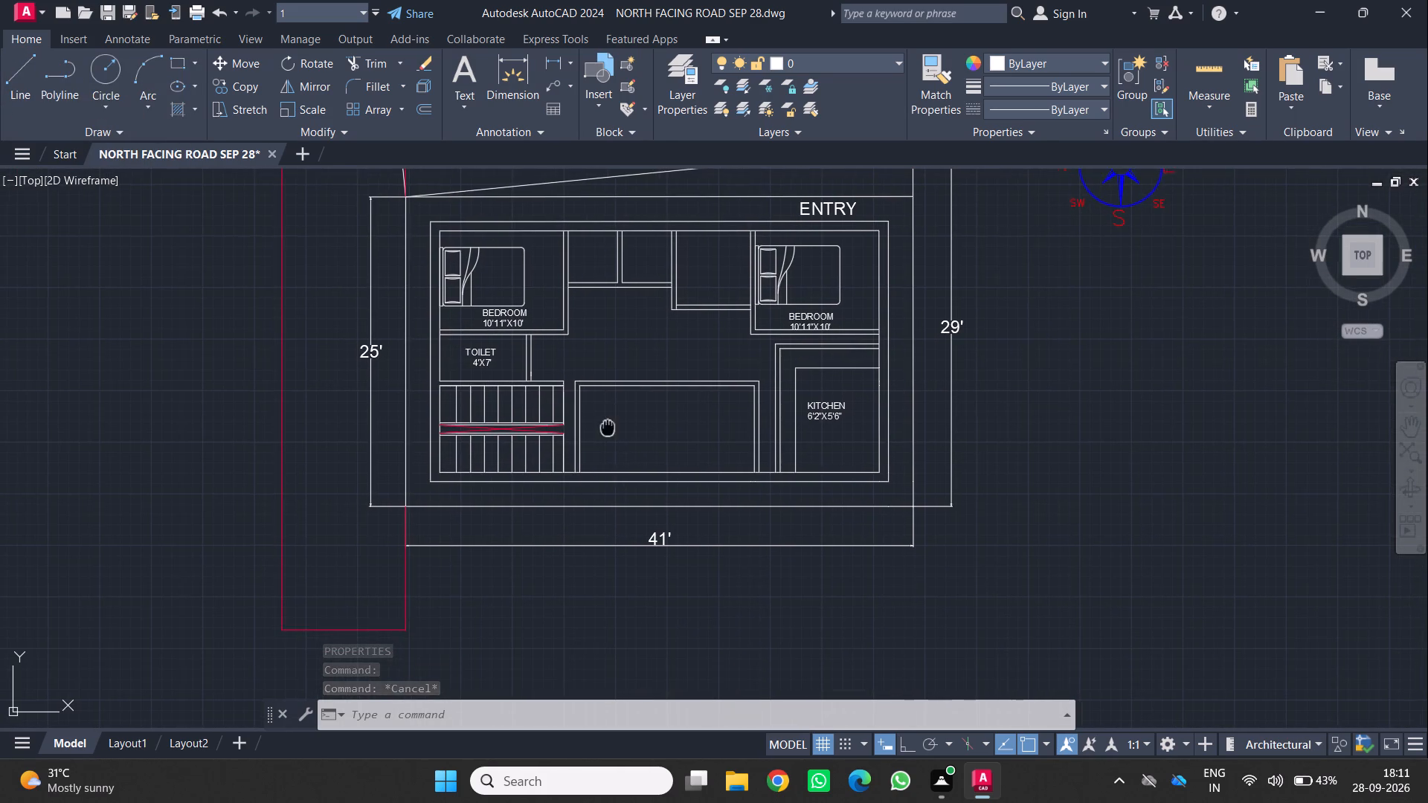
middle_click_drag(587, 422, 524, 410)
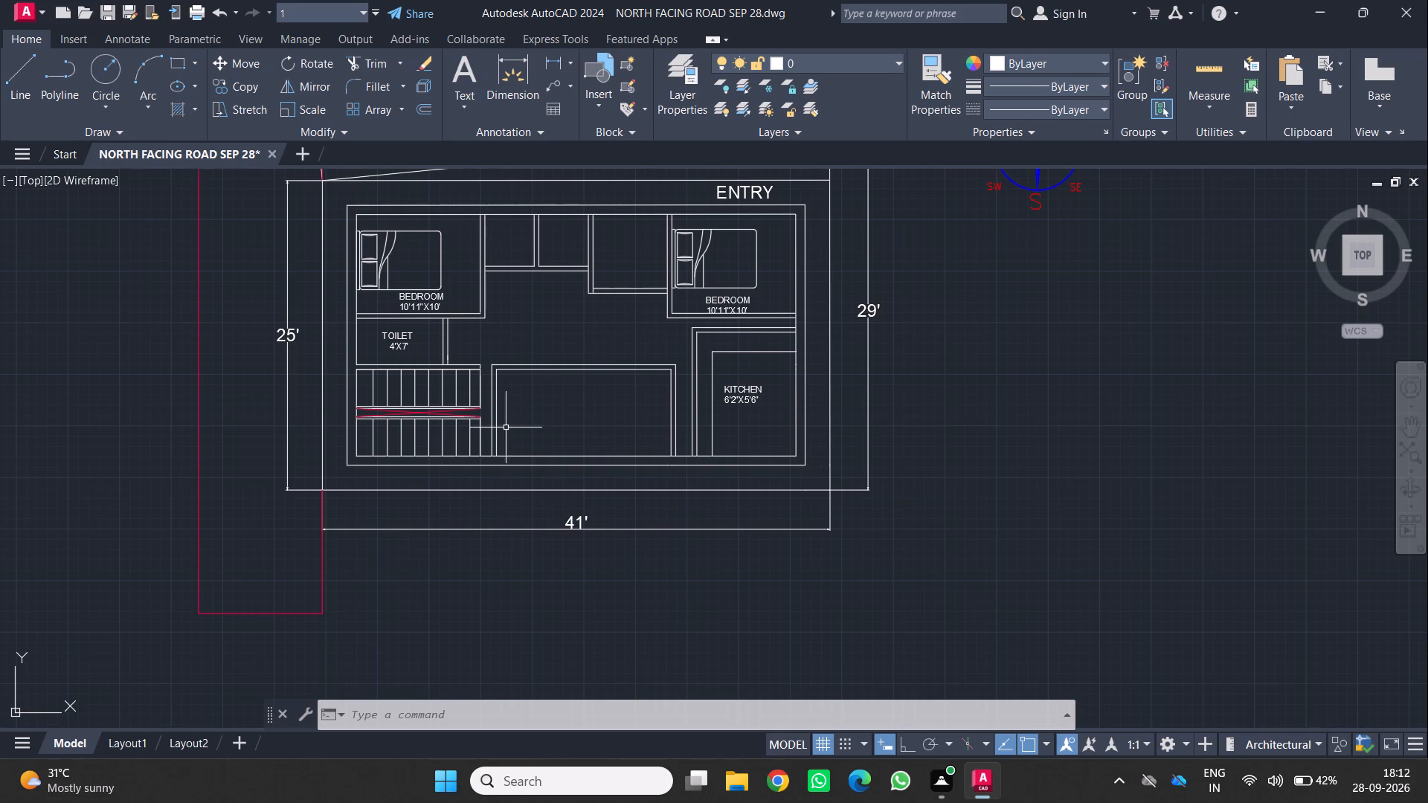
middle_click_drag(506, 320, 481, 413)
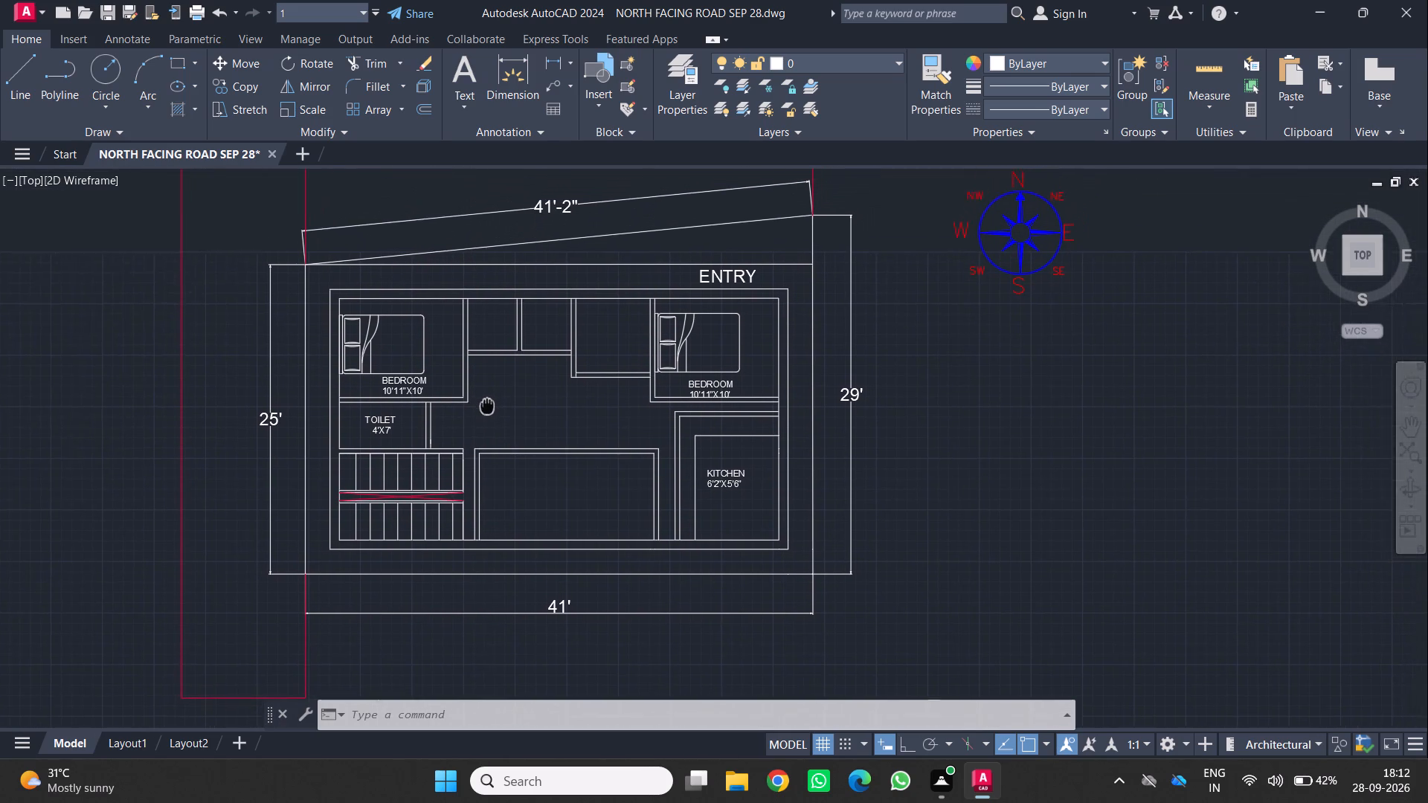
middle_click_drag(481, 413, 479, 415)
scroll(662, 438, "up", 1)
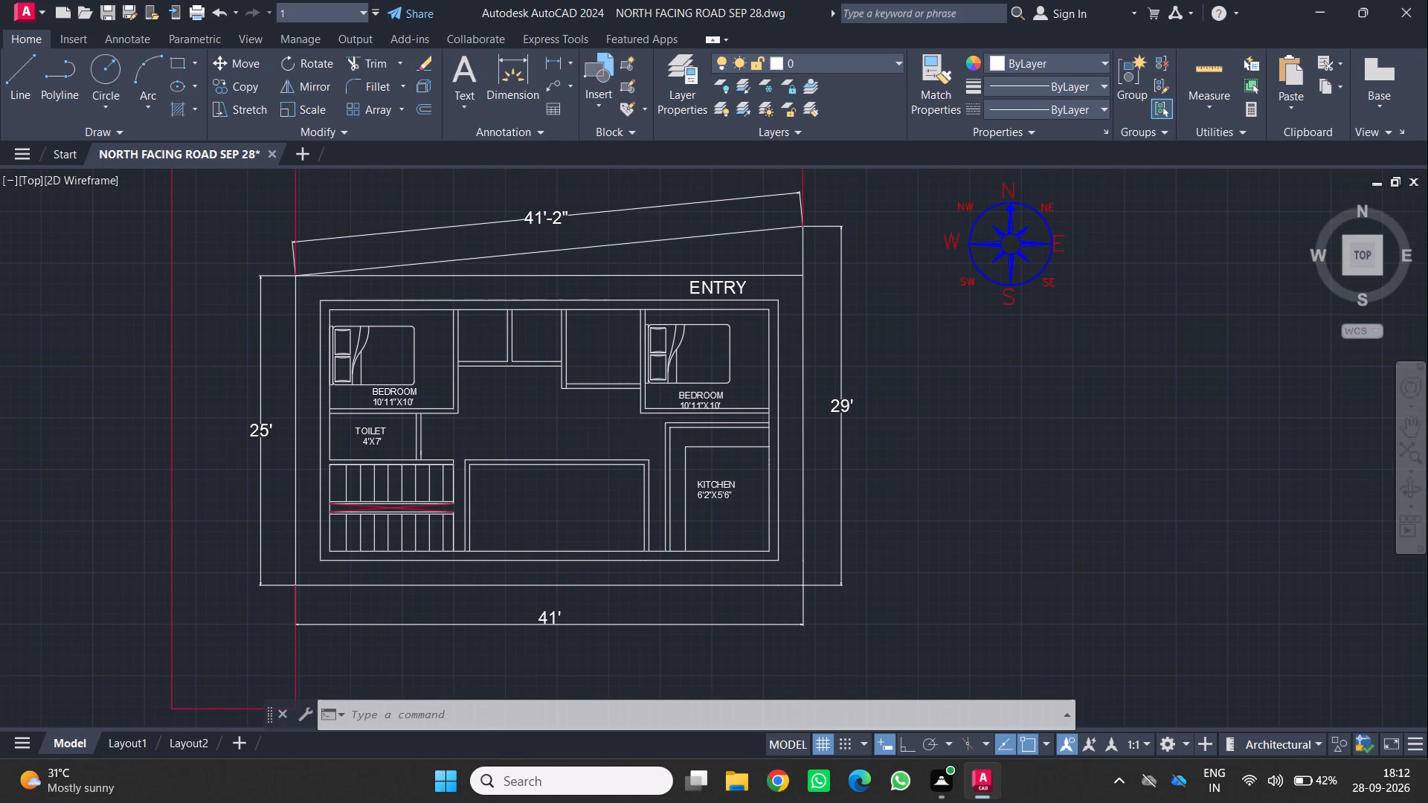
middle_click_drag(662, 438, 547, 439)
scroll(541, 411, "up", 3)
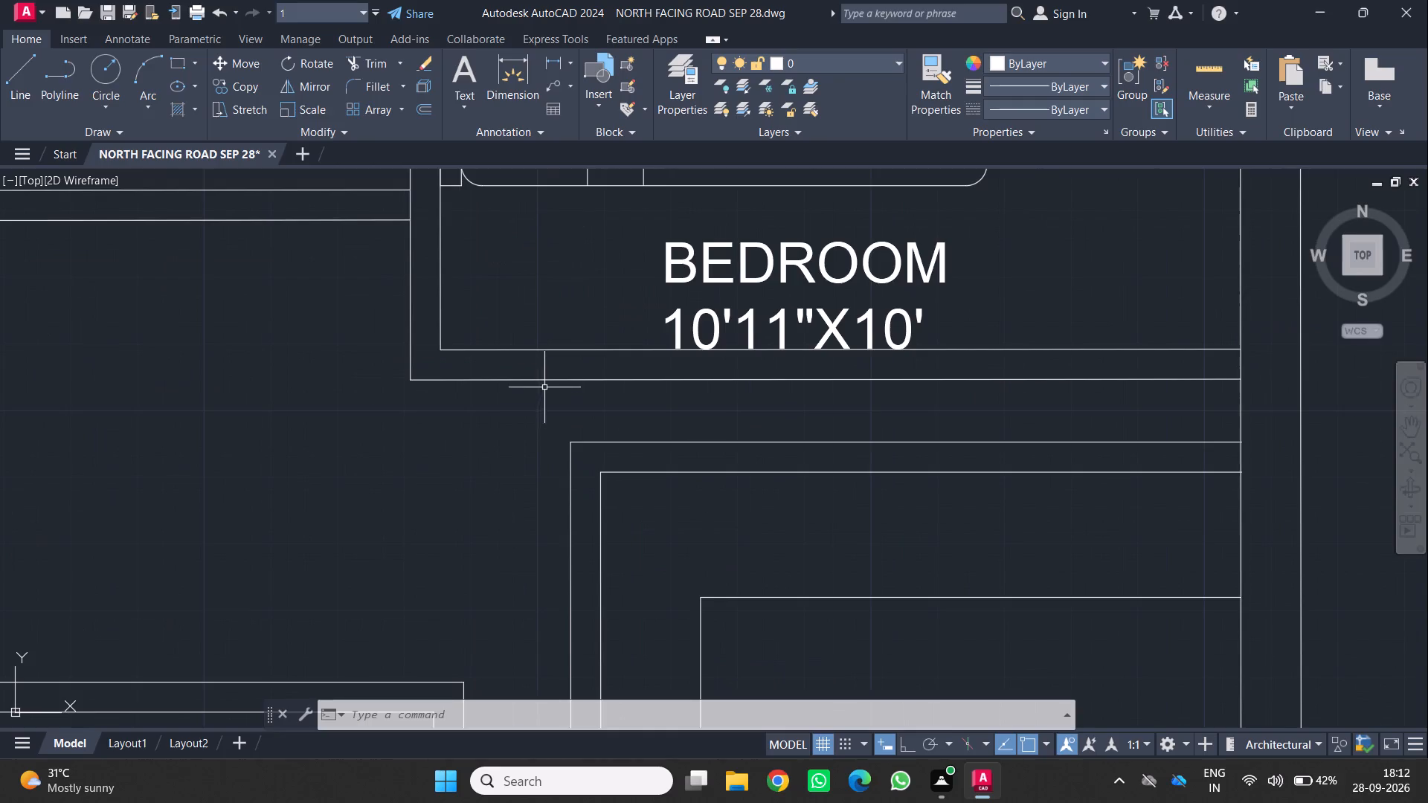
left_click(27, 57)
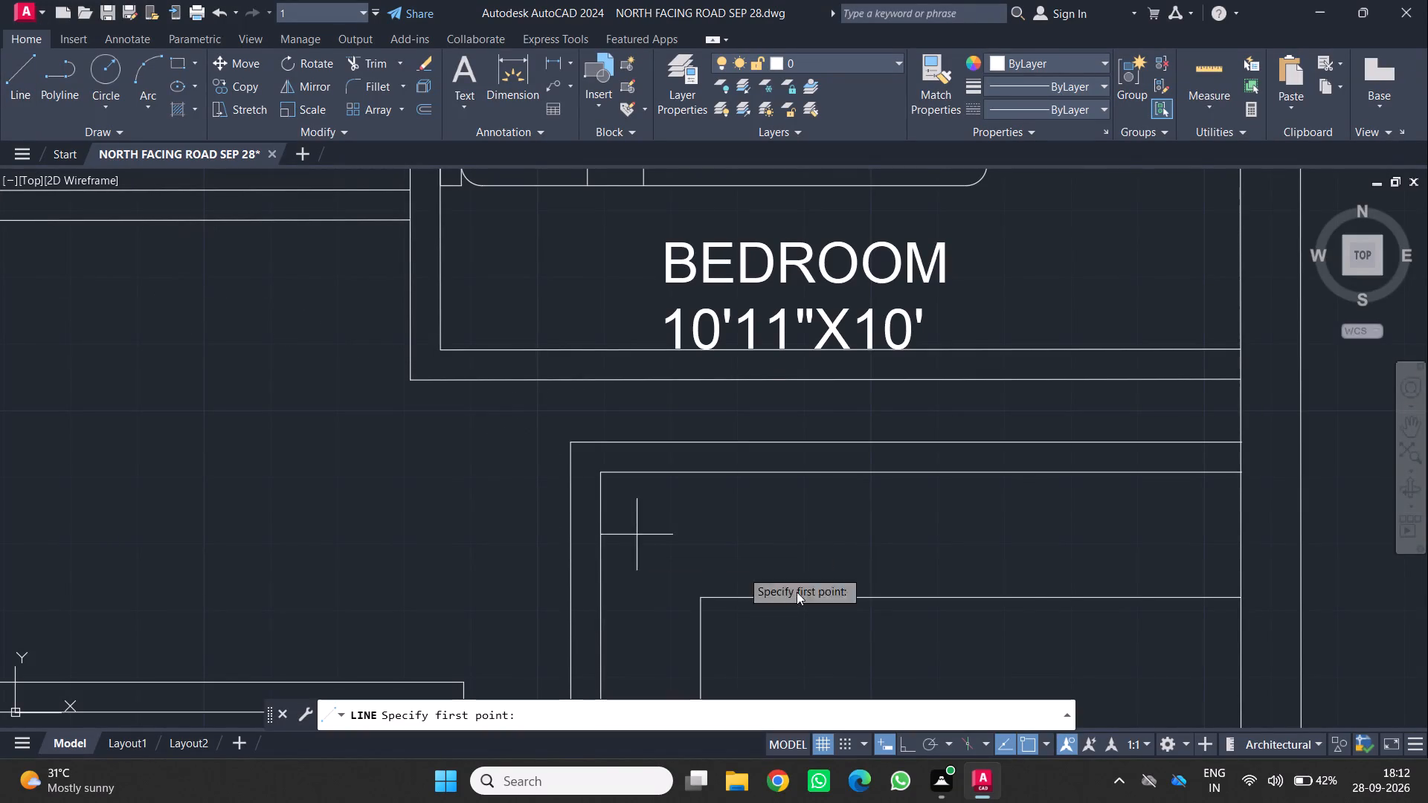
left_click(454, 349)
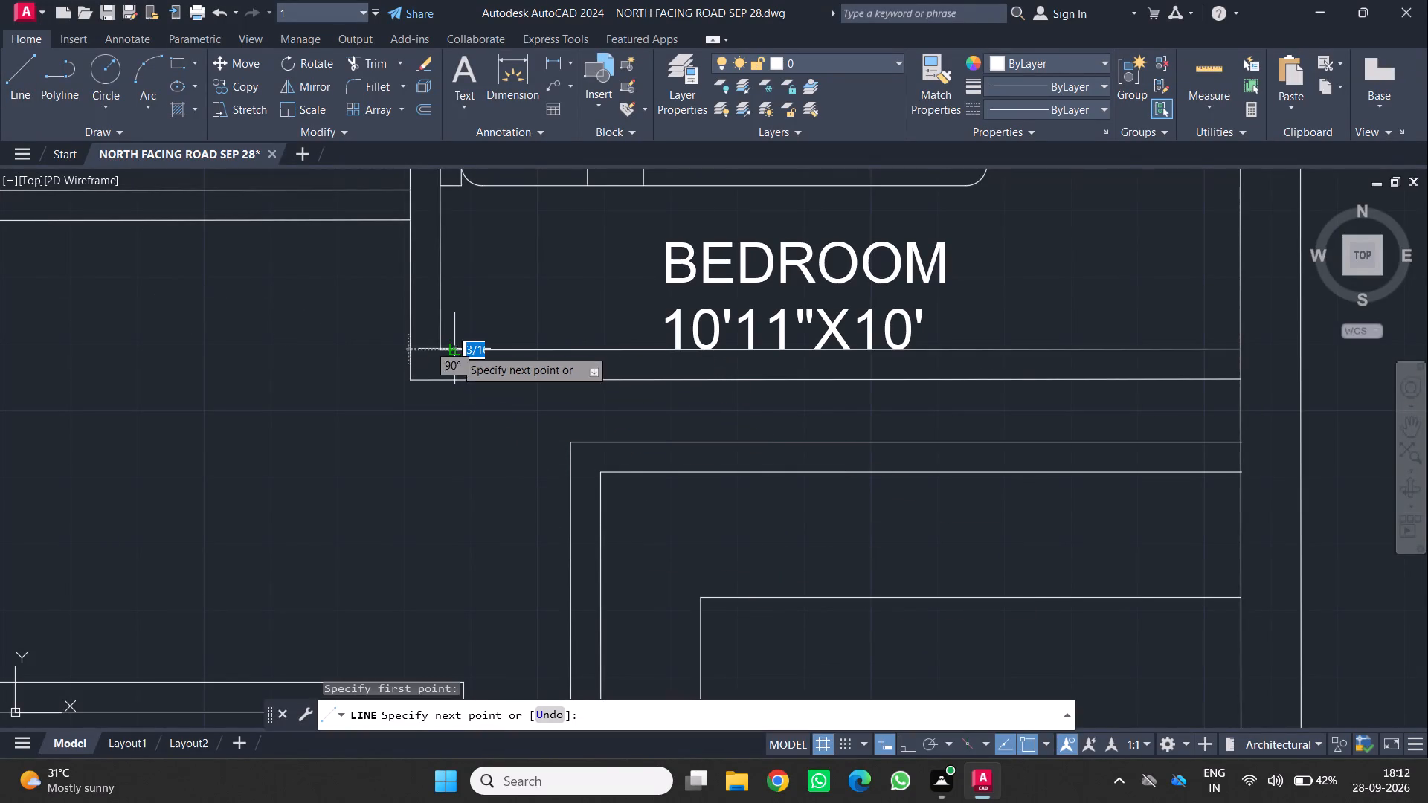
left_click(450, 380)
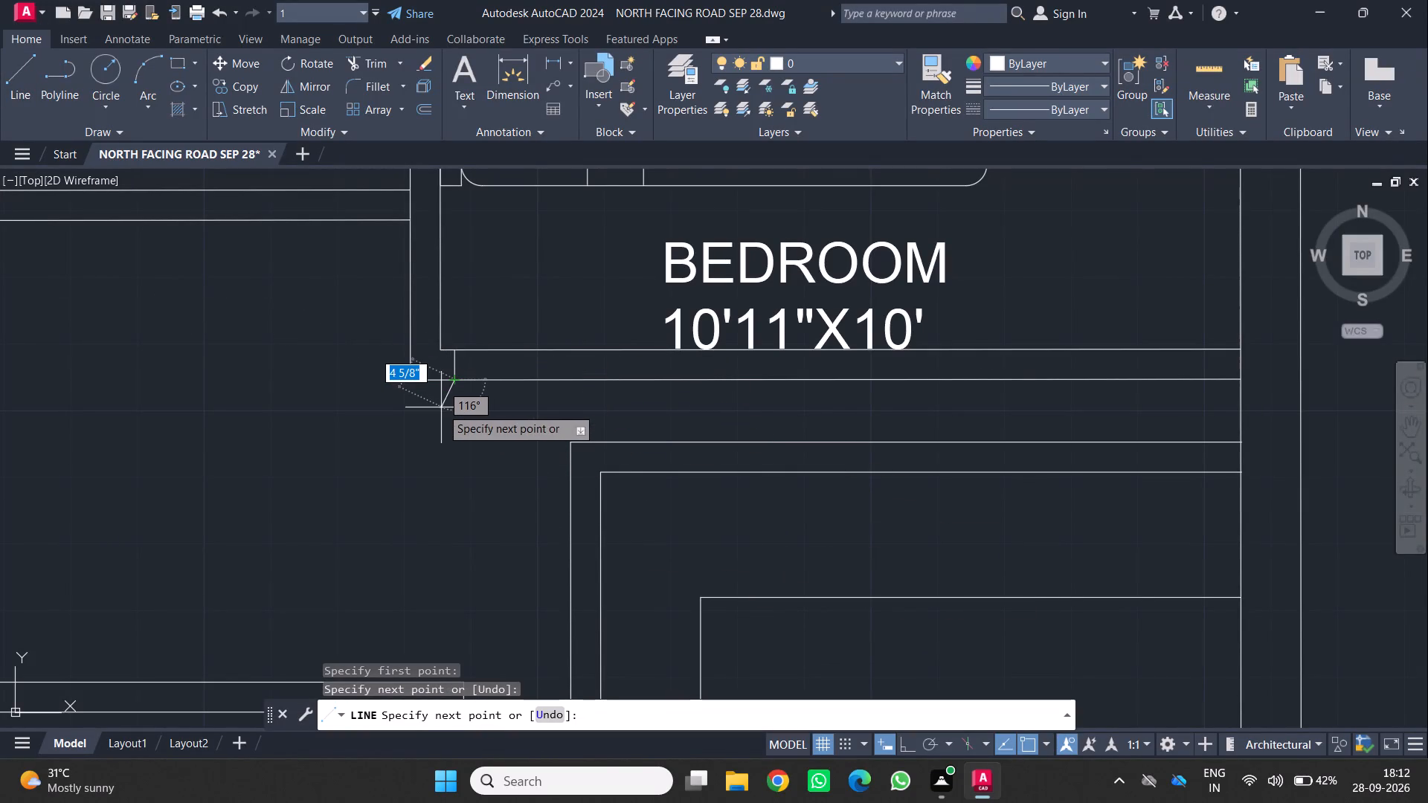
key("Return")
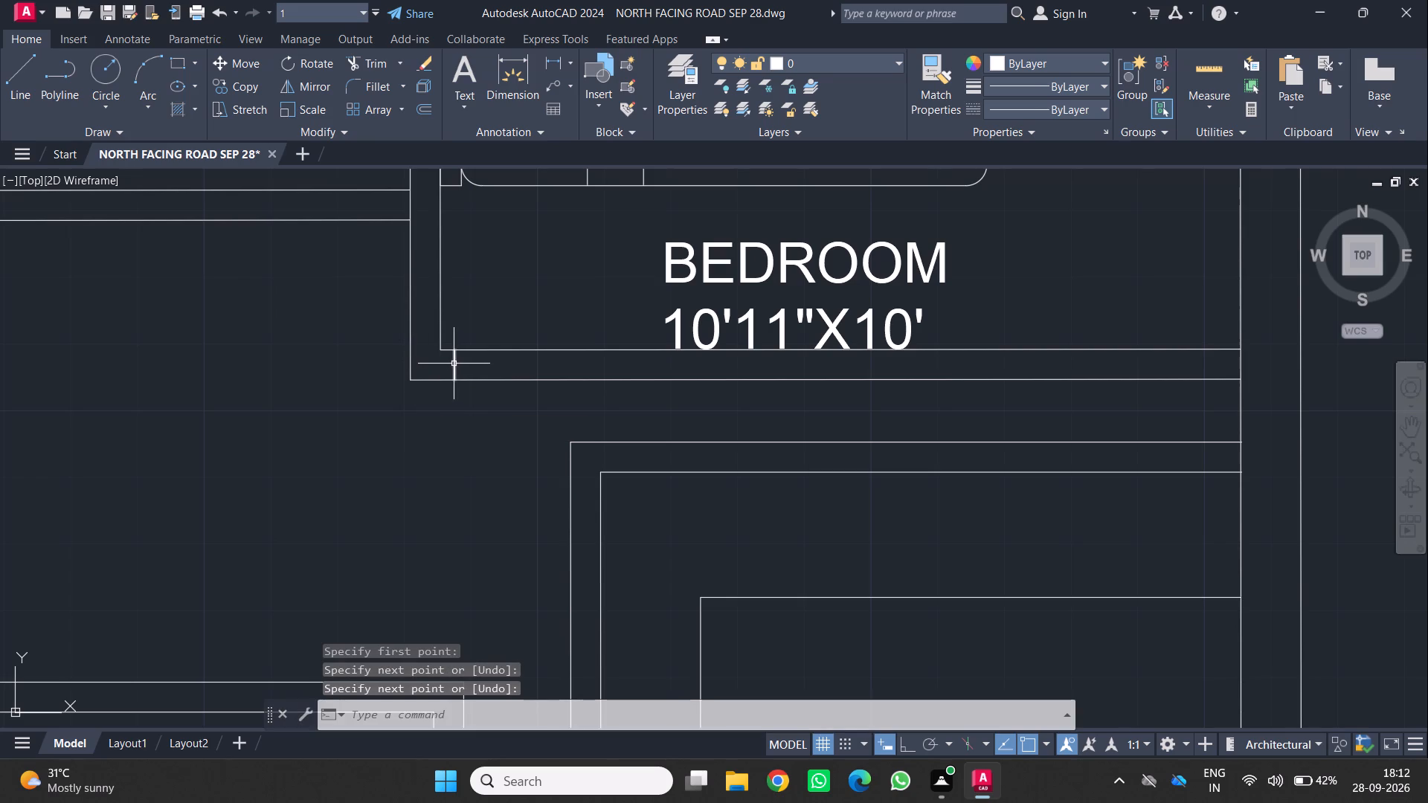
Offset the short line across the northeast bedroom's south wall 3' to the east.
left_click(454, 364)
key("o")
key("Return")
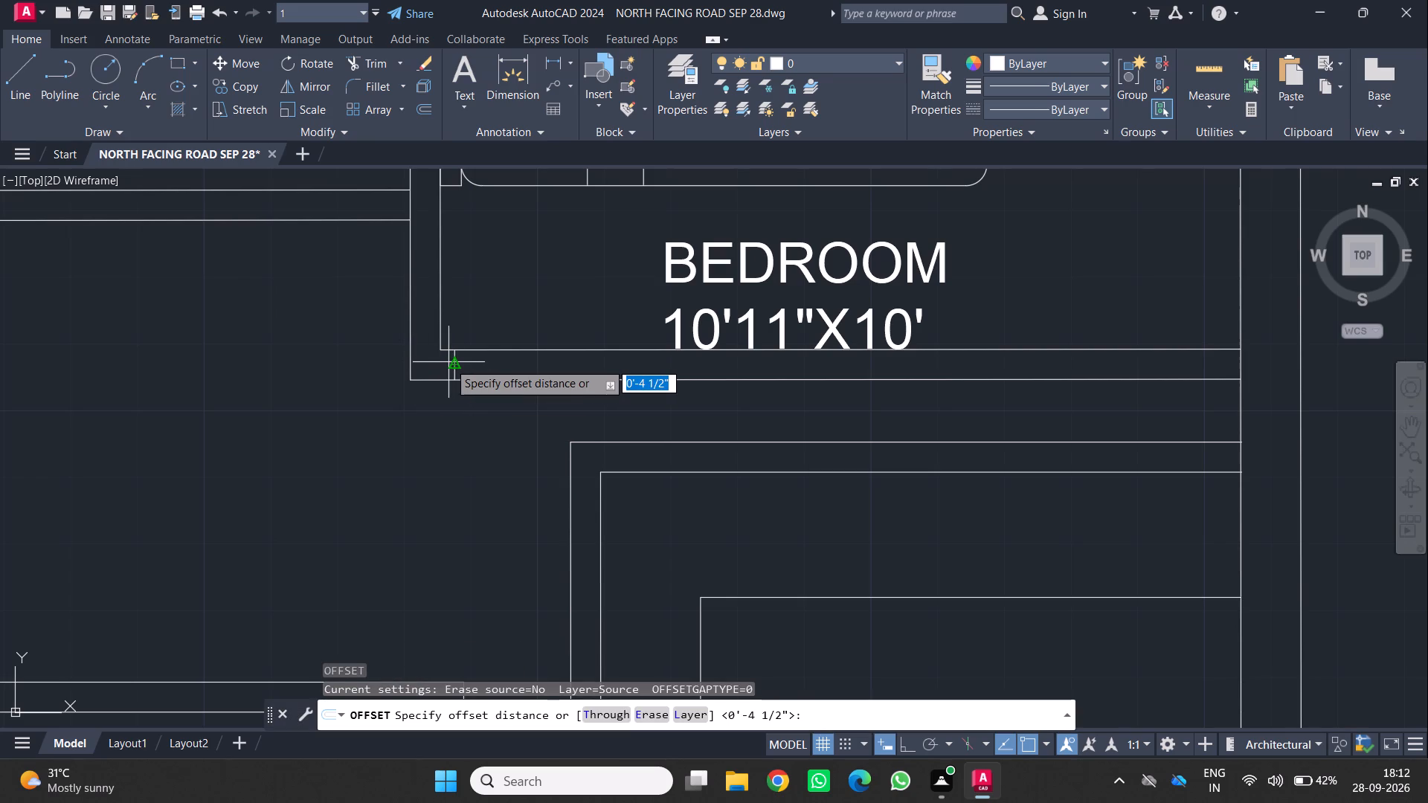
left_click_drag(452, 364, 470, 373)
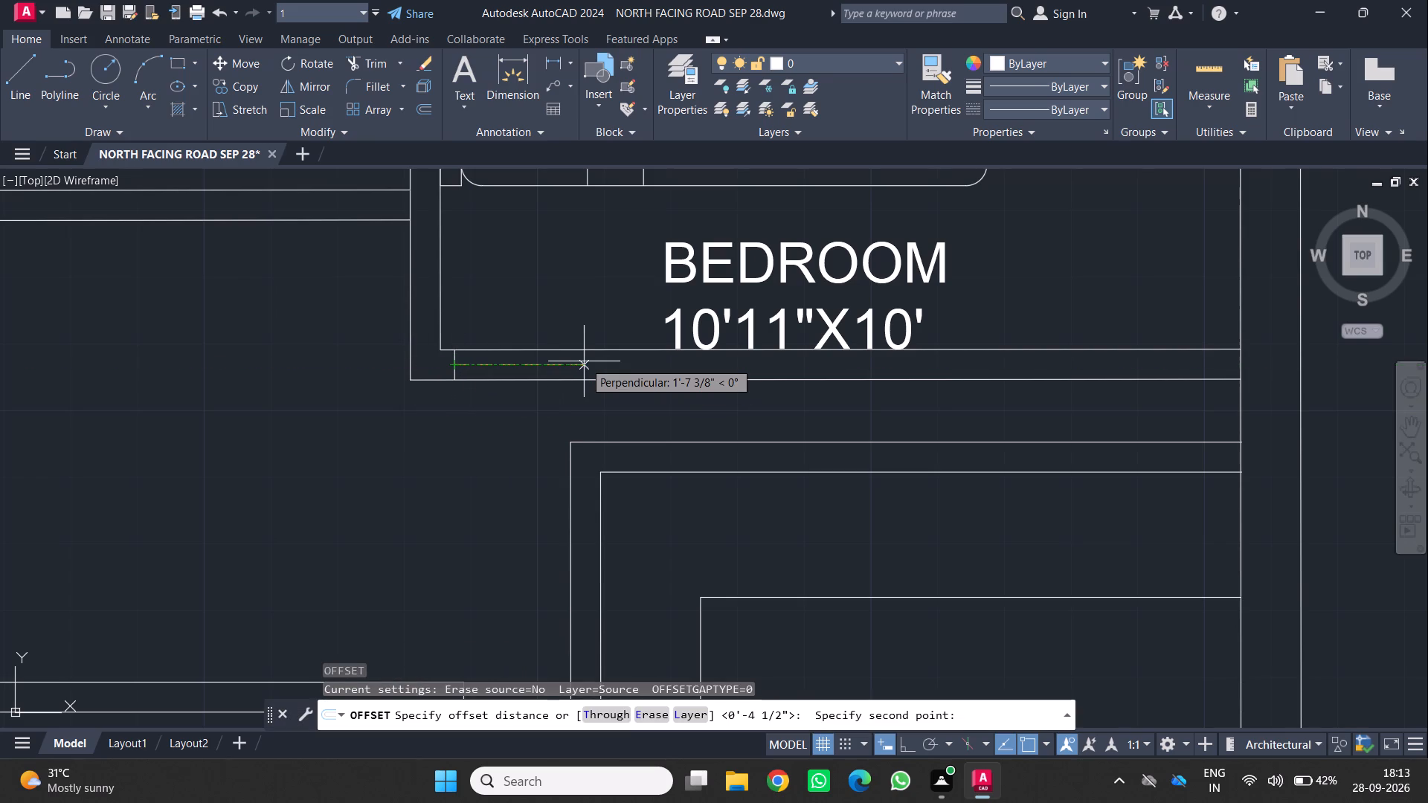
type("3'")
key("Return")
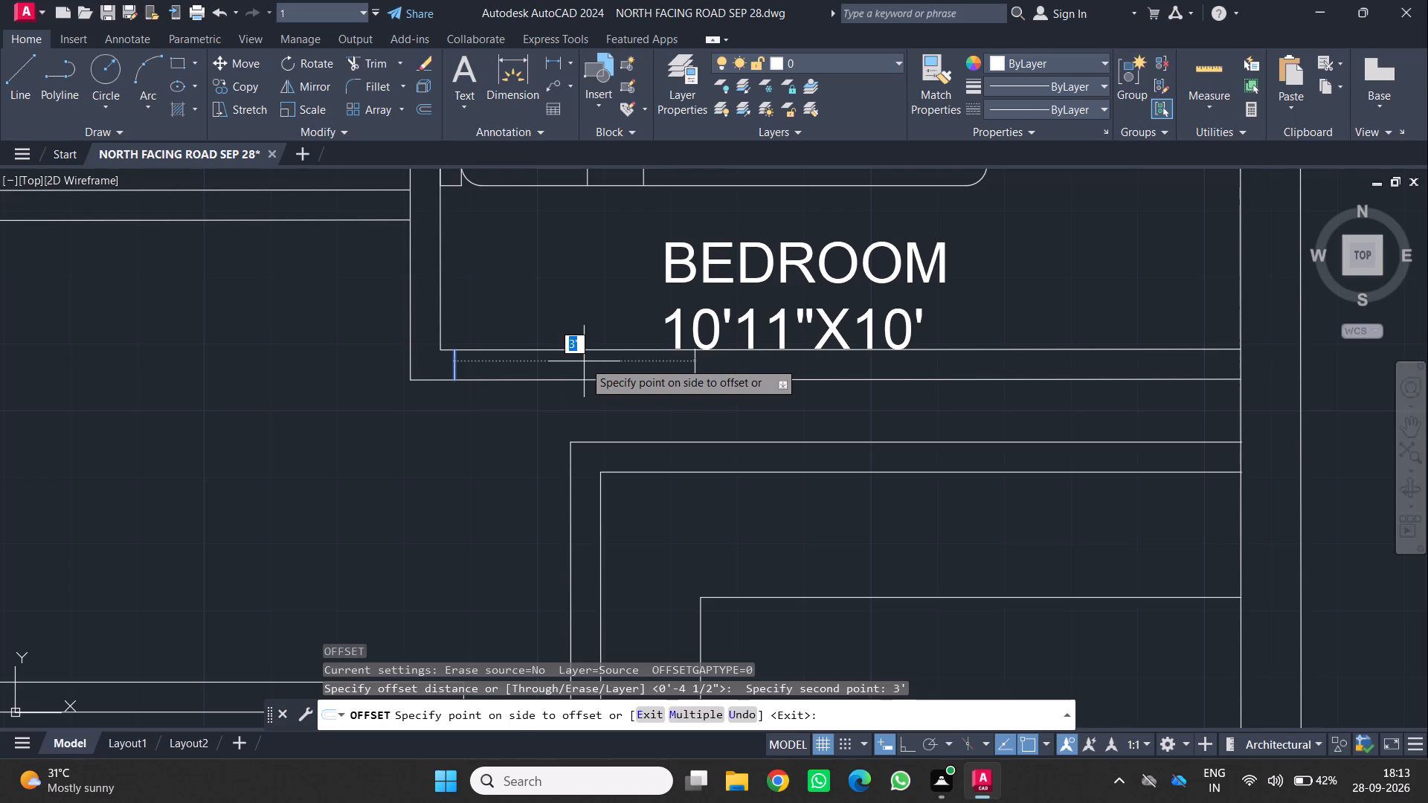
left_click(584, 361)
Trim both wall lines between the two short lines to open a doorway in the northeast bedroom's south wall.
scroll(582, 366, "down", 2)
middle_click_drag(579, 368, 653, 370)
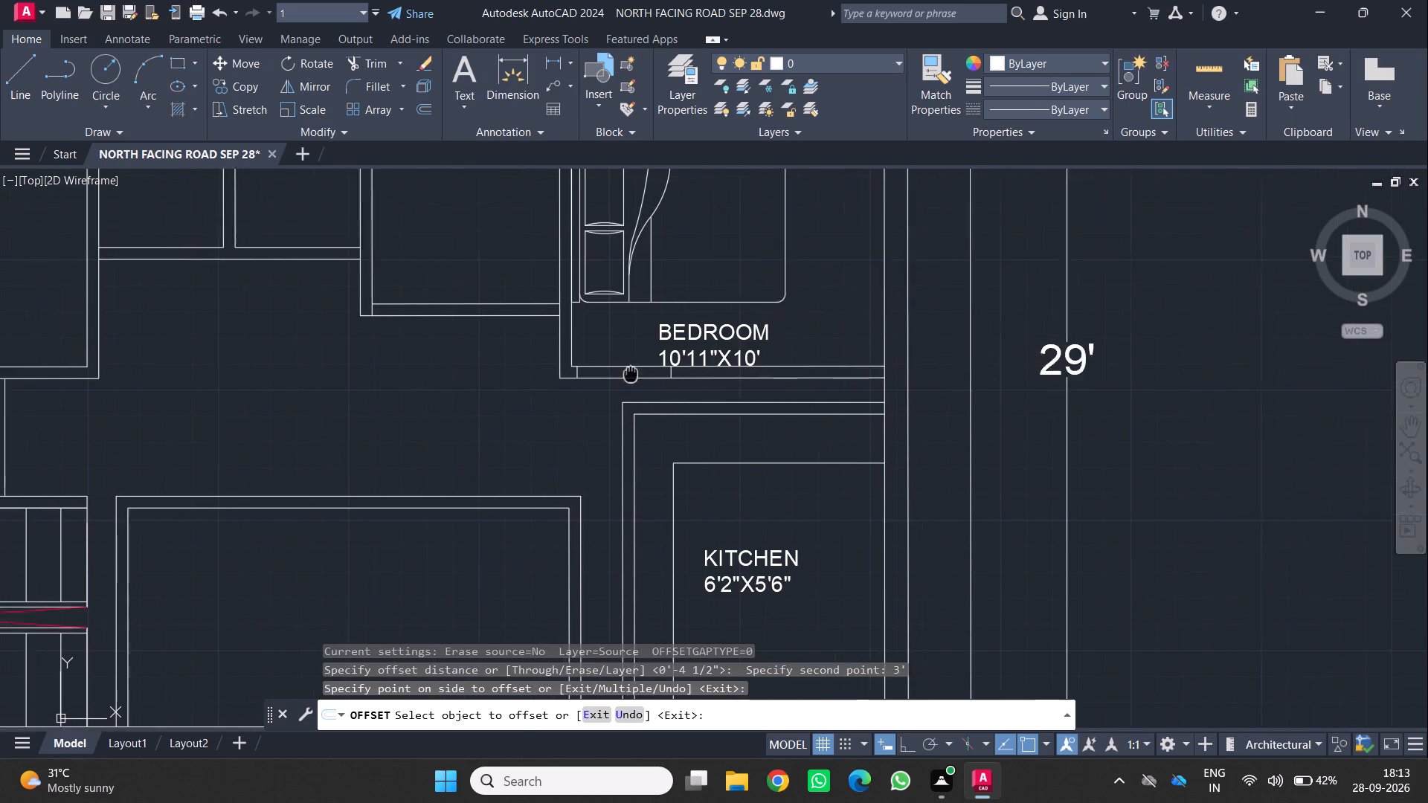
middle_click_drag(653, 370, 701, 362)
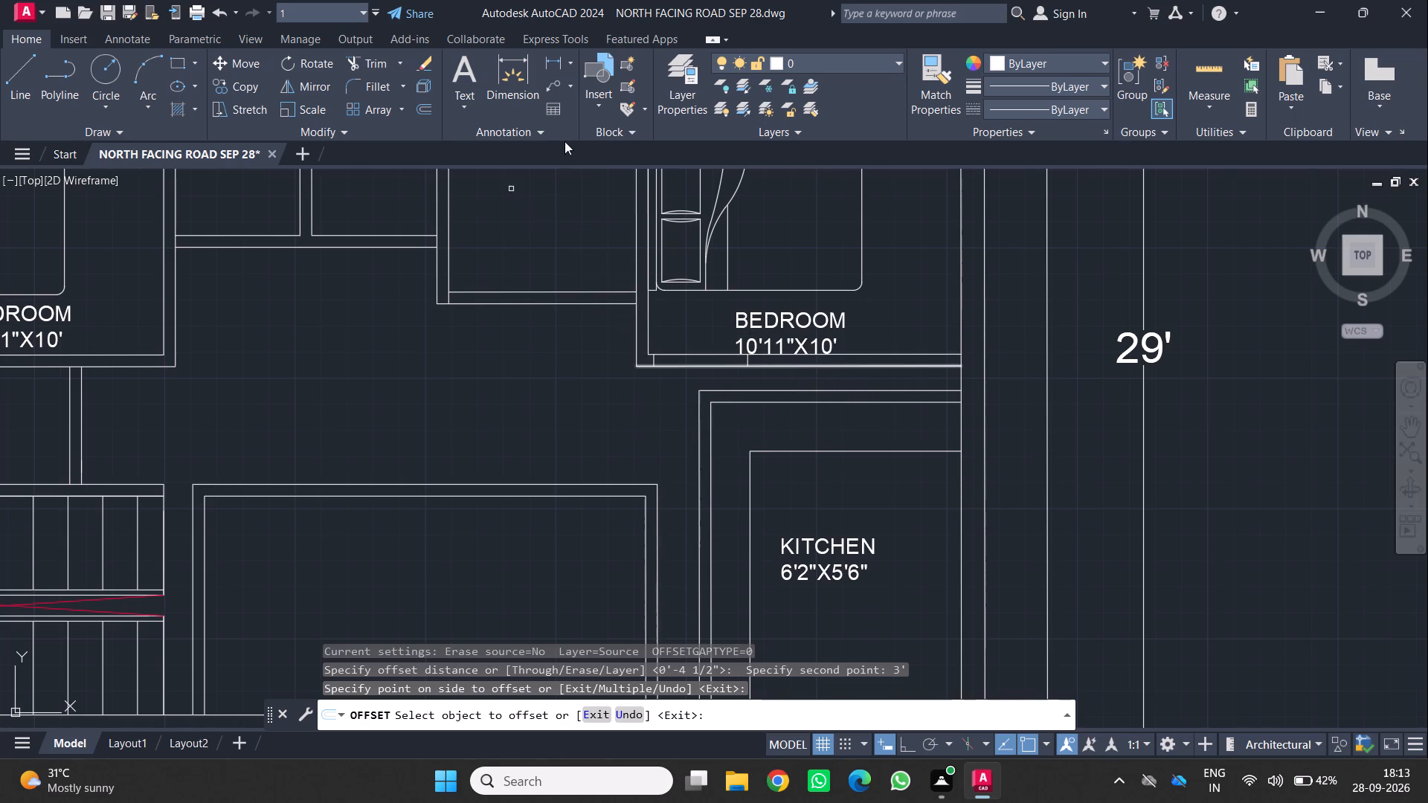
left_click(386, 63)
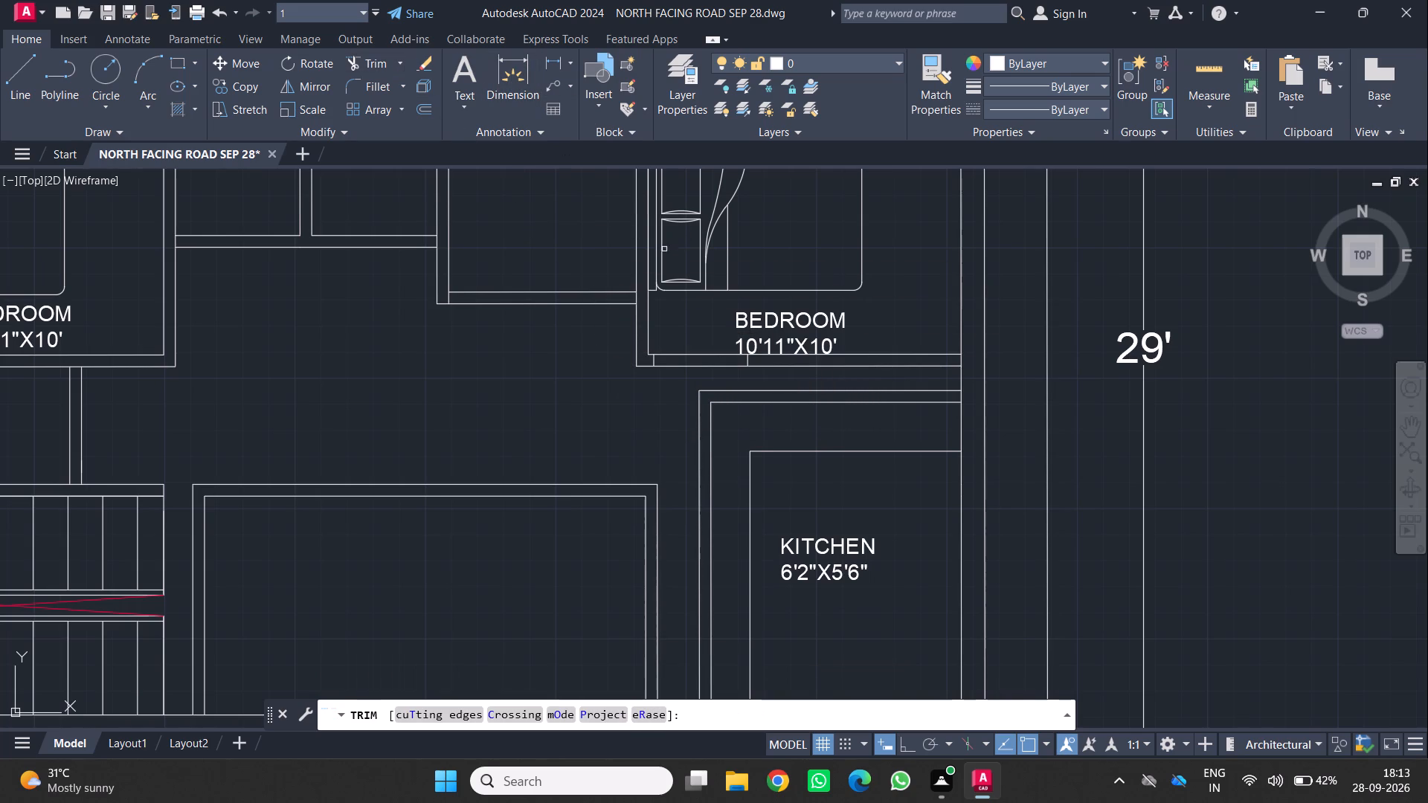
left_click(684, 367)
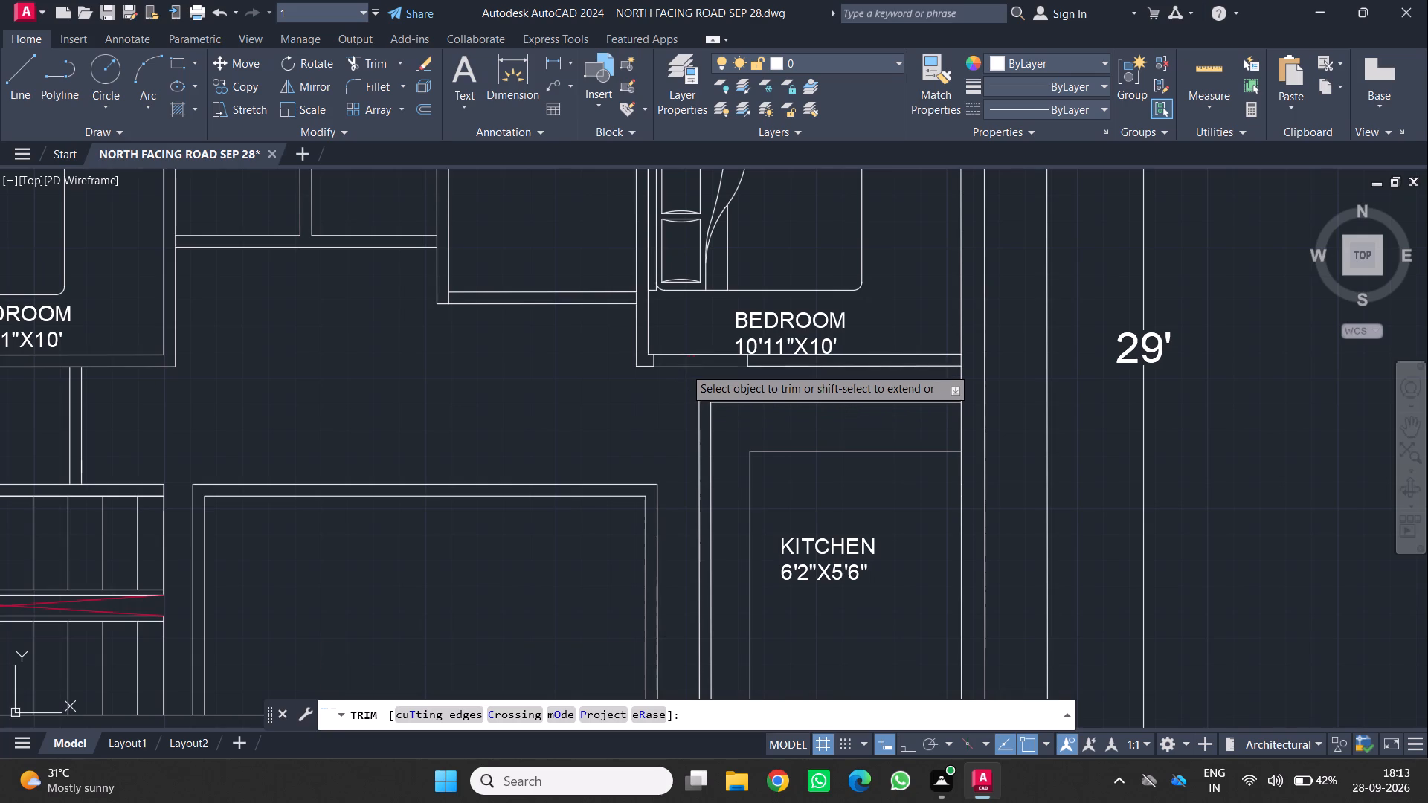
left_click(686, 356)
scroll(750, 355, "up", 2)
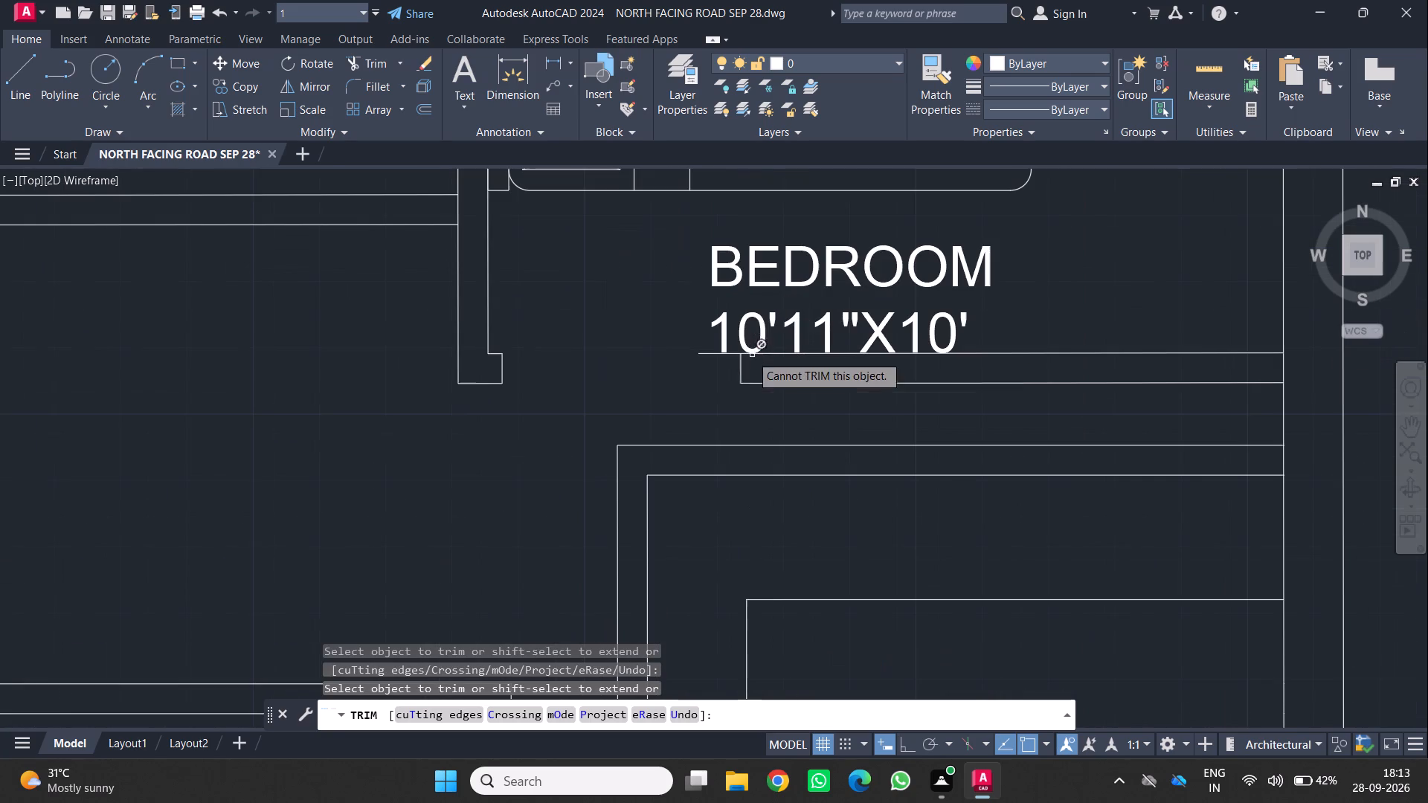
left_click(712, 355)
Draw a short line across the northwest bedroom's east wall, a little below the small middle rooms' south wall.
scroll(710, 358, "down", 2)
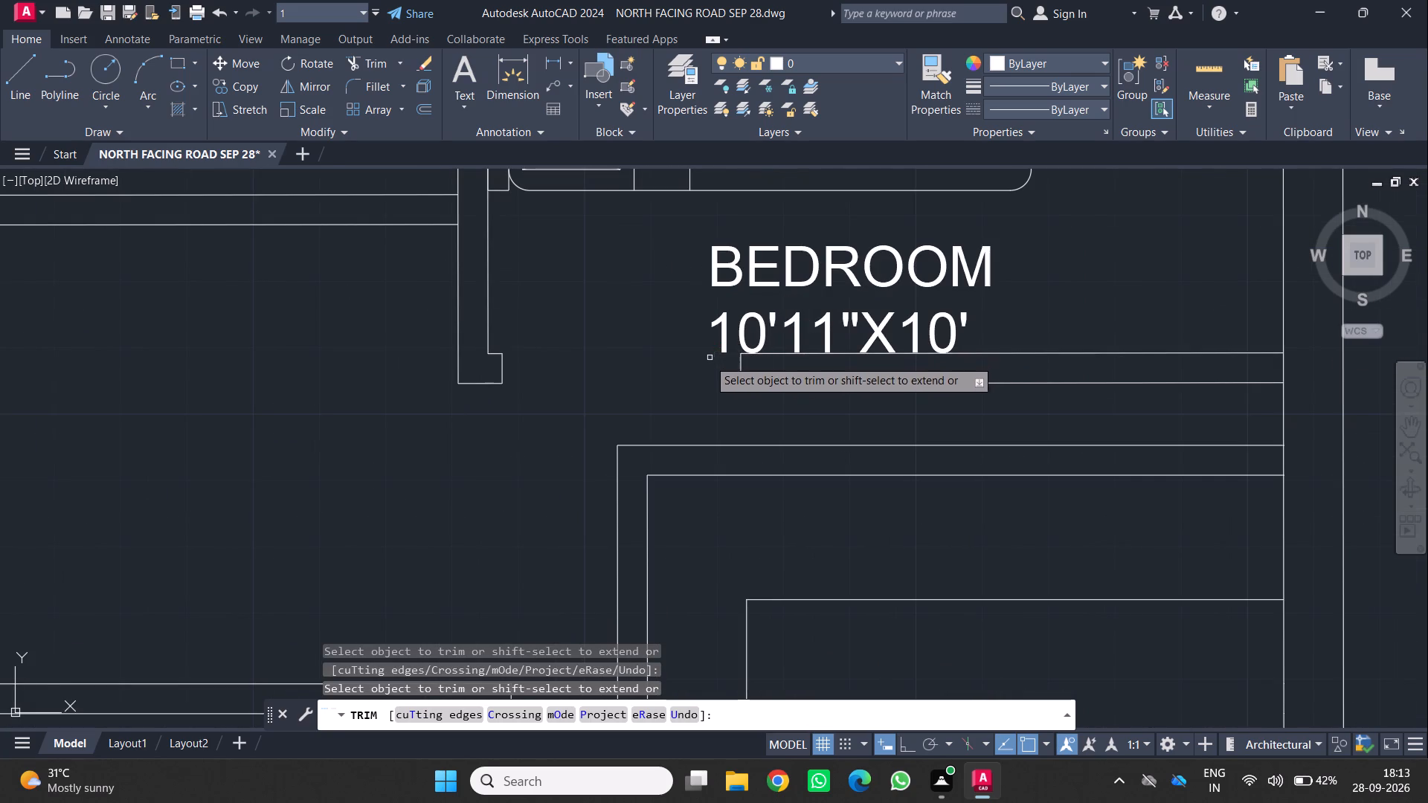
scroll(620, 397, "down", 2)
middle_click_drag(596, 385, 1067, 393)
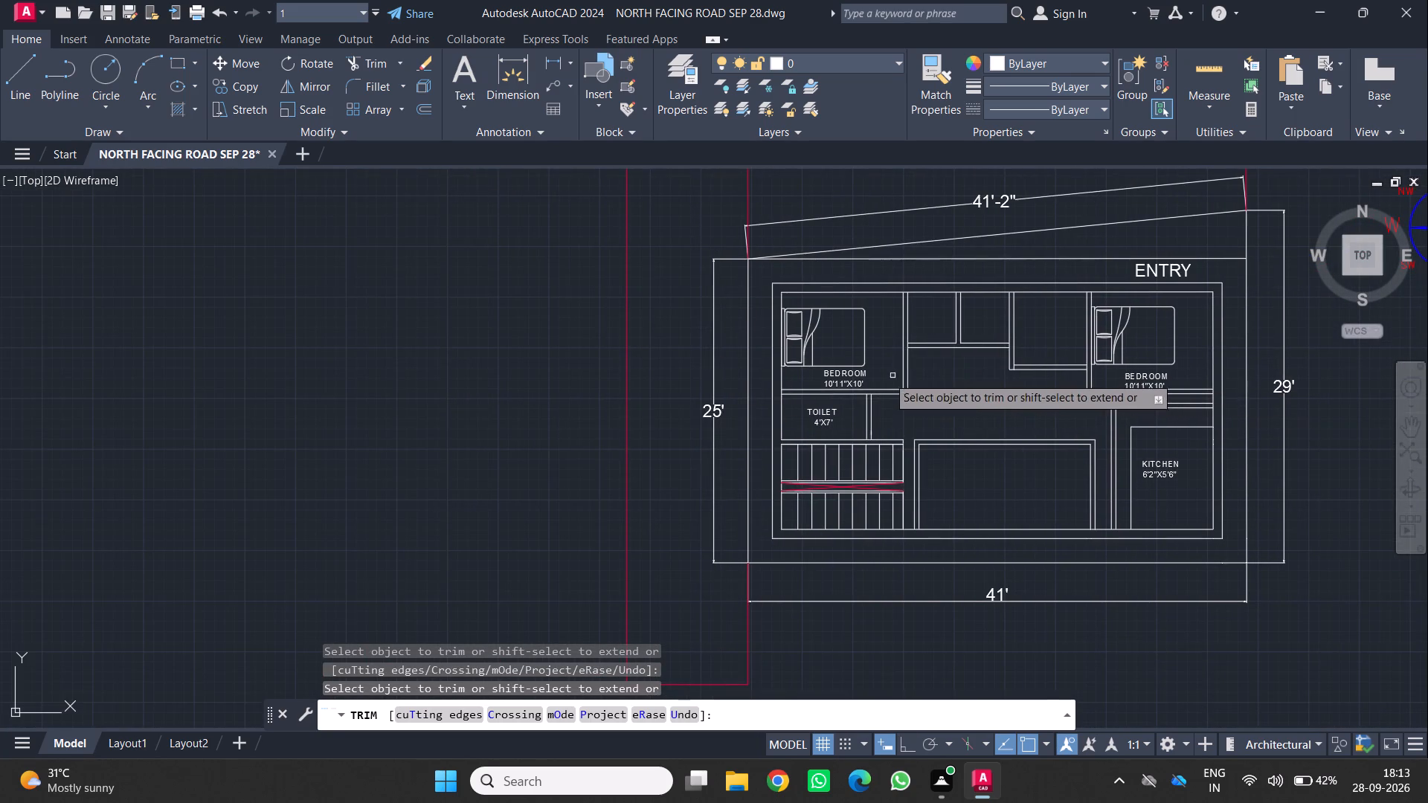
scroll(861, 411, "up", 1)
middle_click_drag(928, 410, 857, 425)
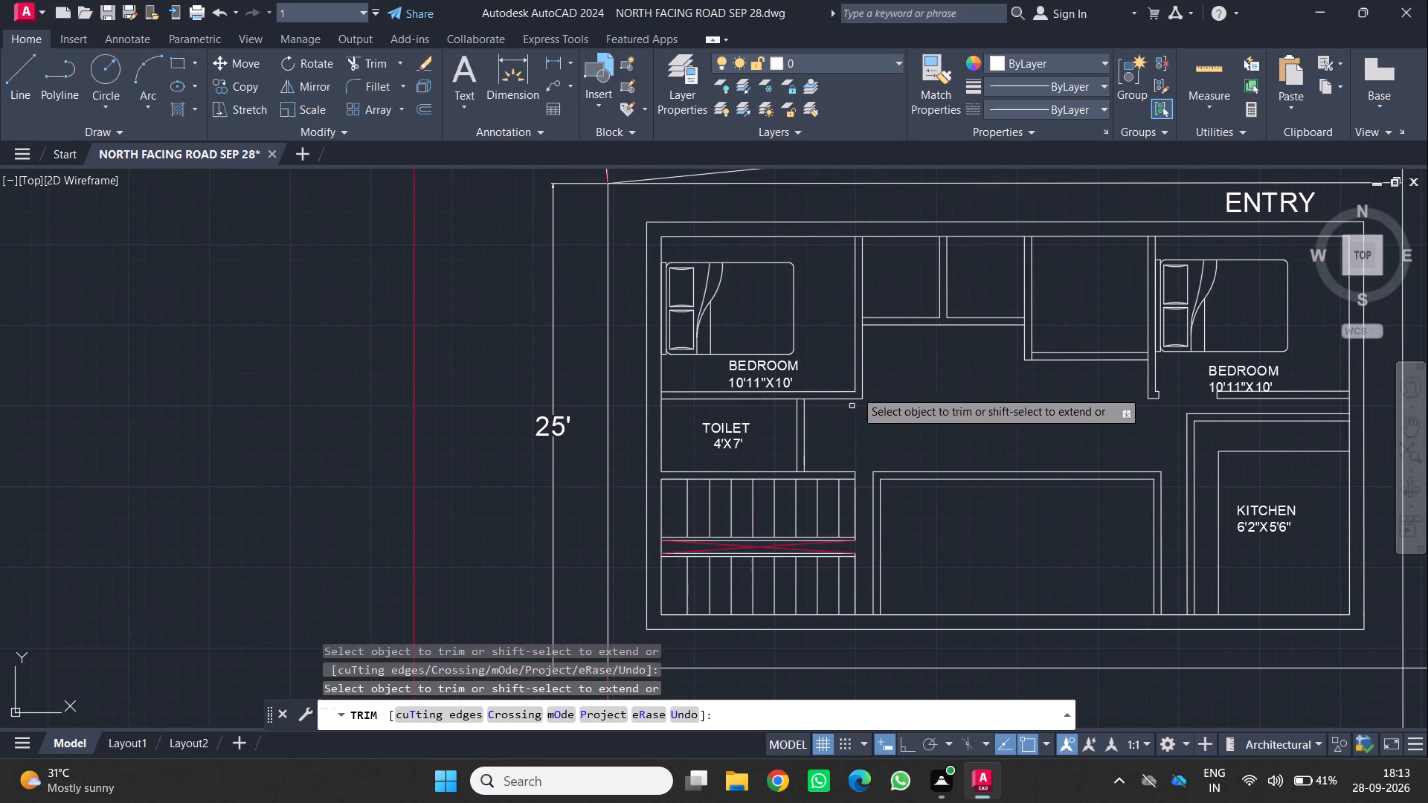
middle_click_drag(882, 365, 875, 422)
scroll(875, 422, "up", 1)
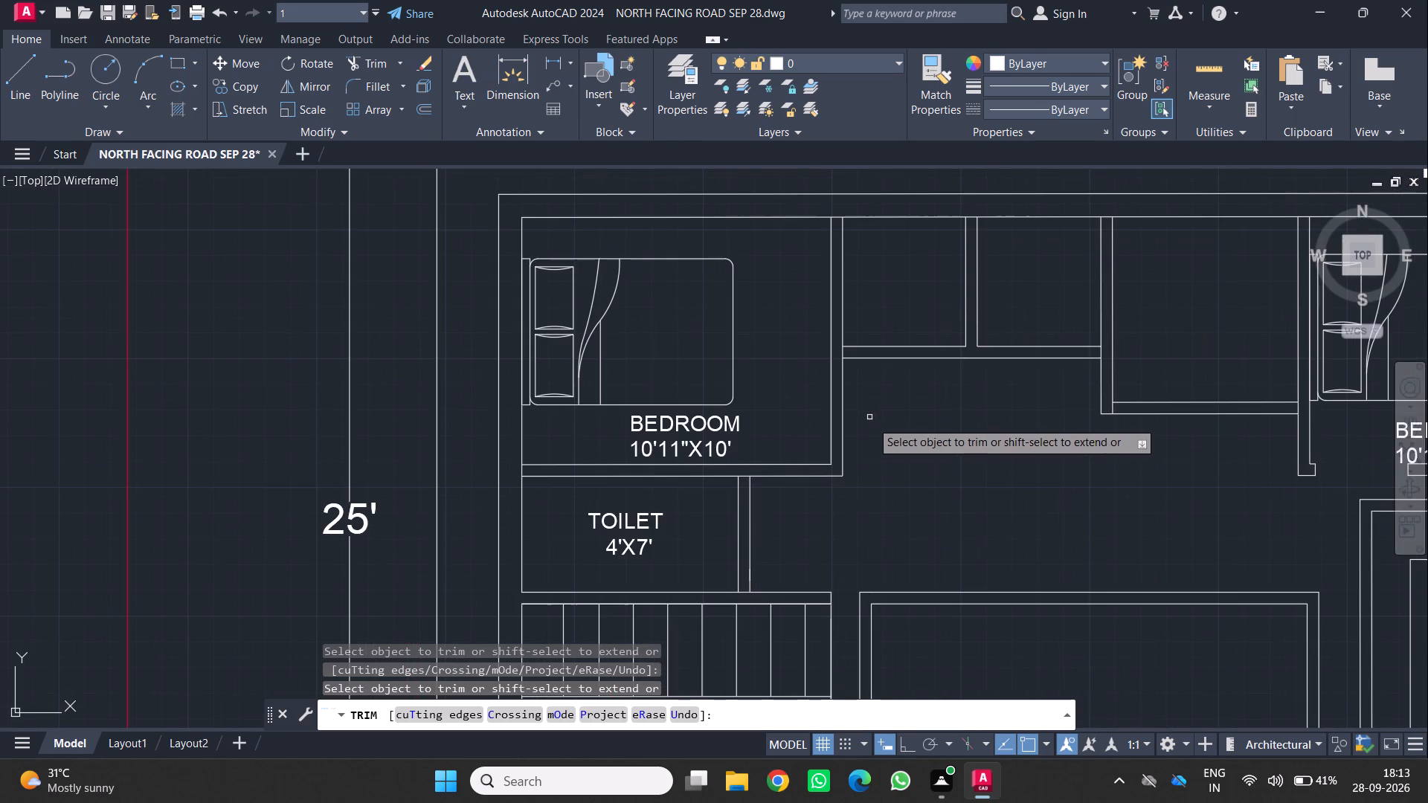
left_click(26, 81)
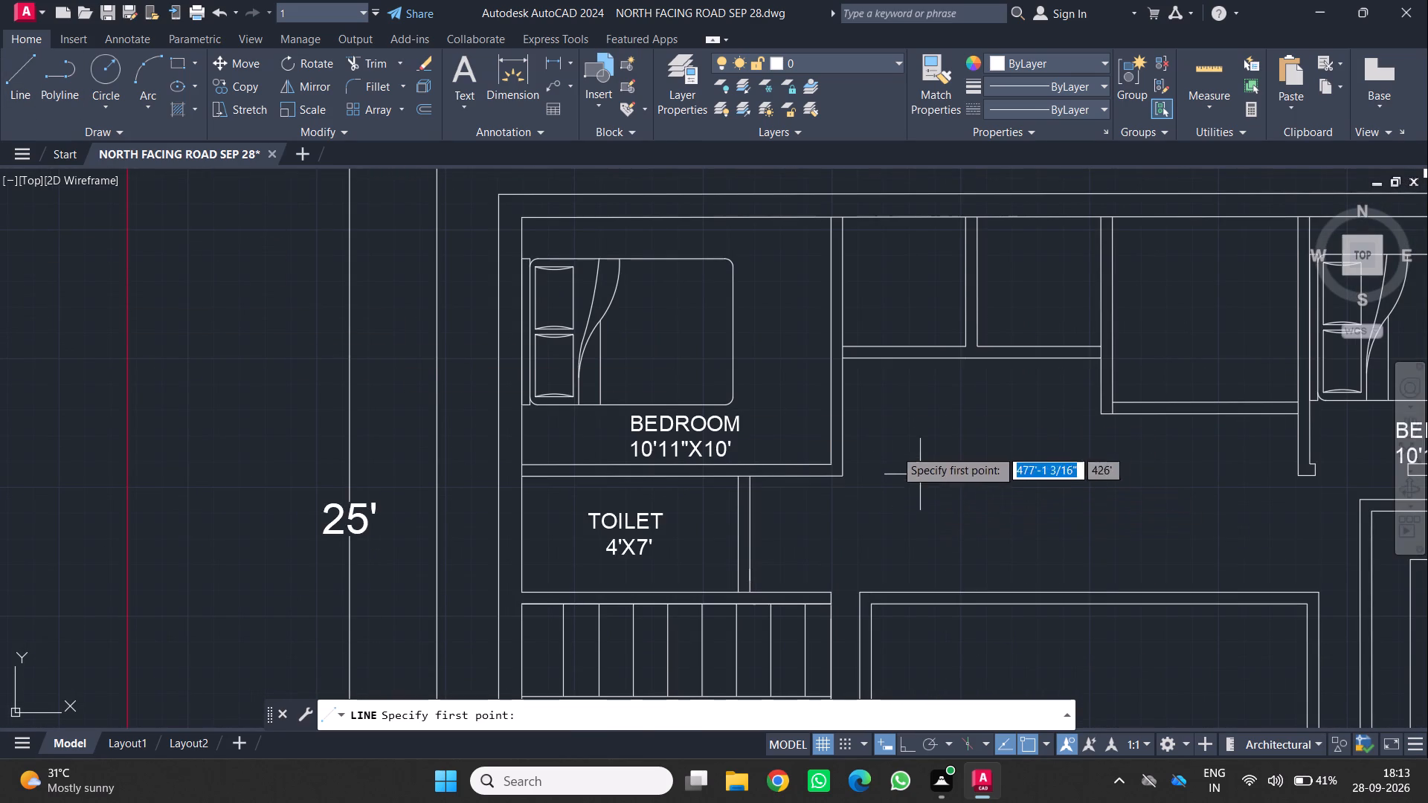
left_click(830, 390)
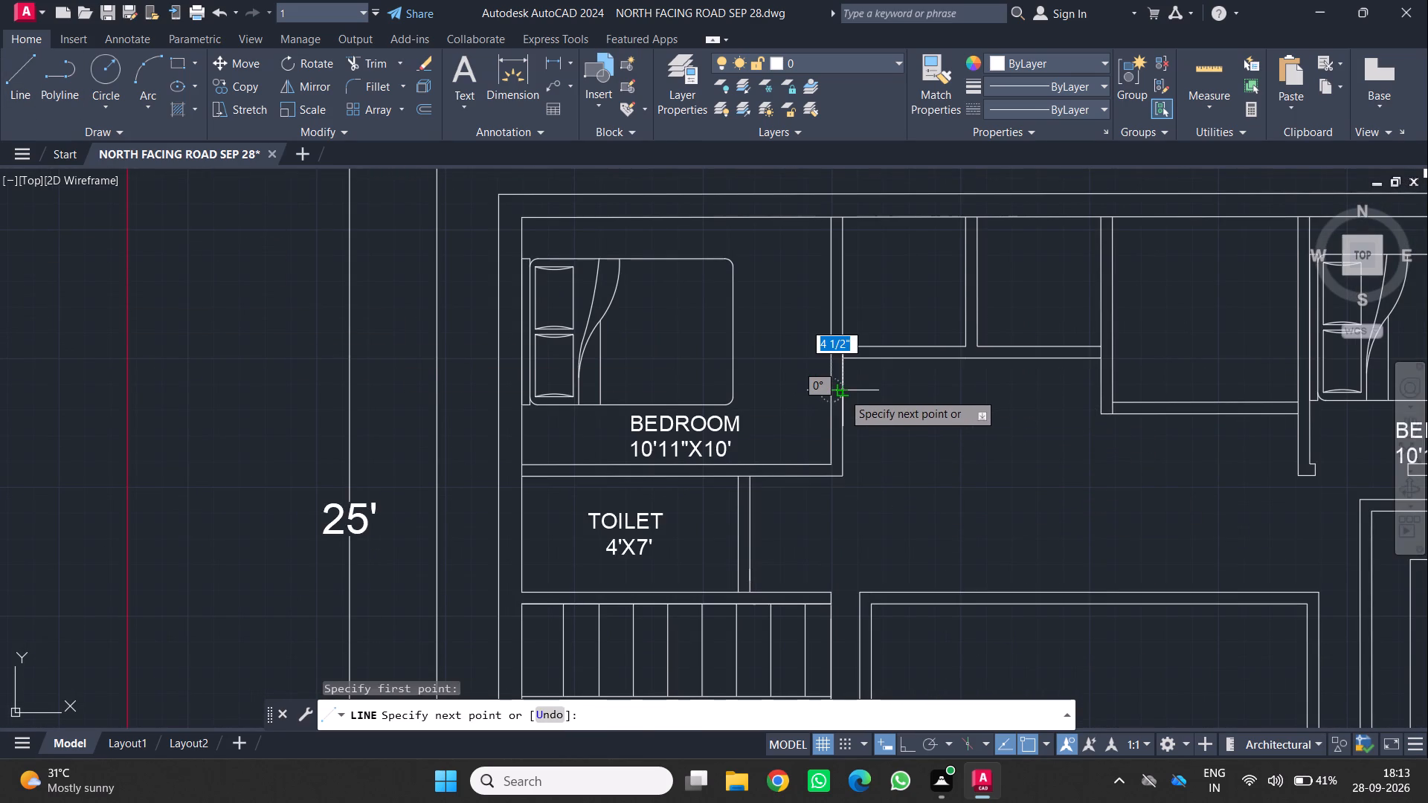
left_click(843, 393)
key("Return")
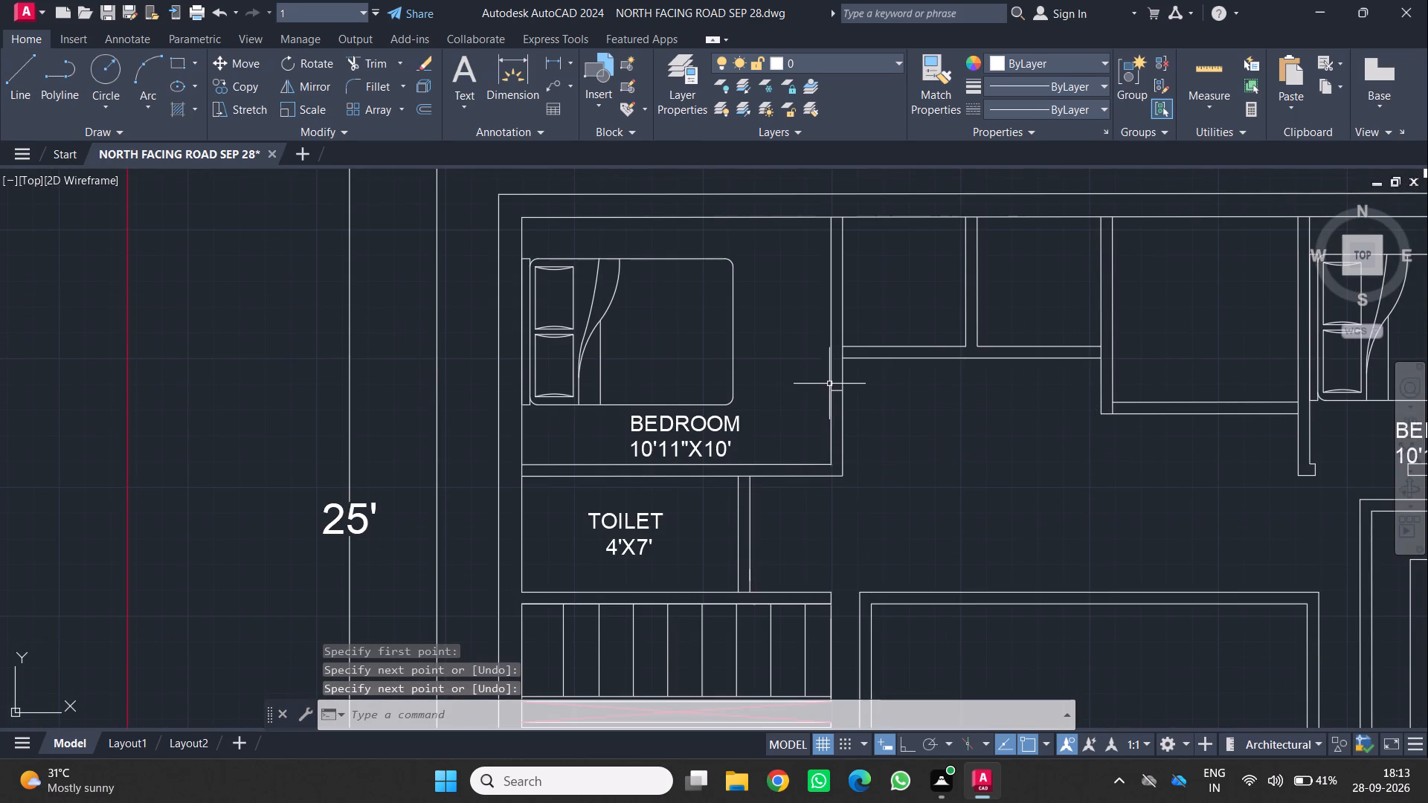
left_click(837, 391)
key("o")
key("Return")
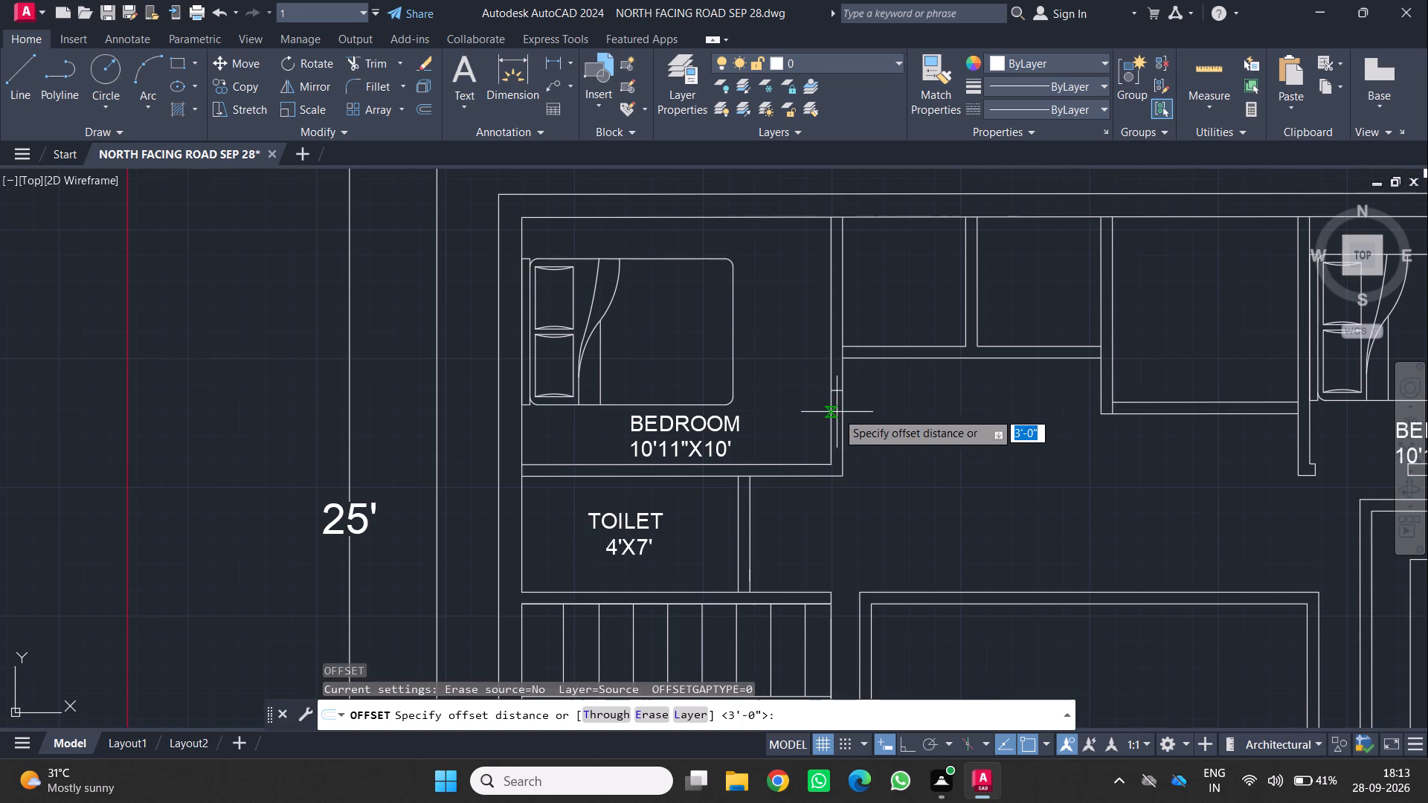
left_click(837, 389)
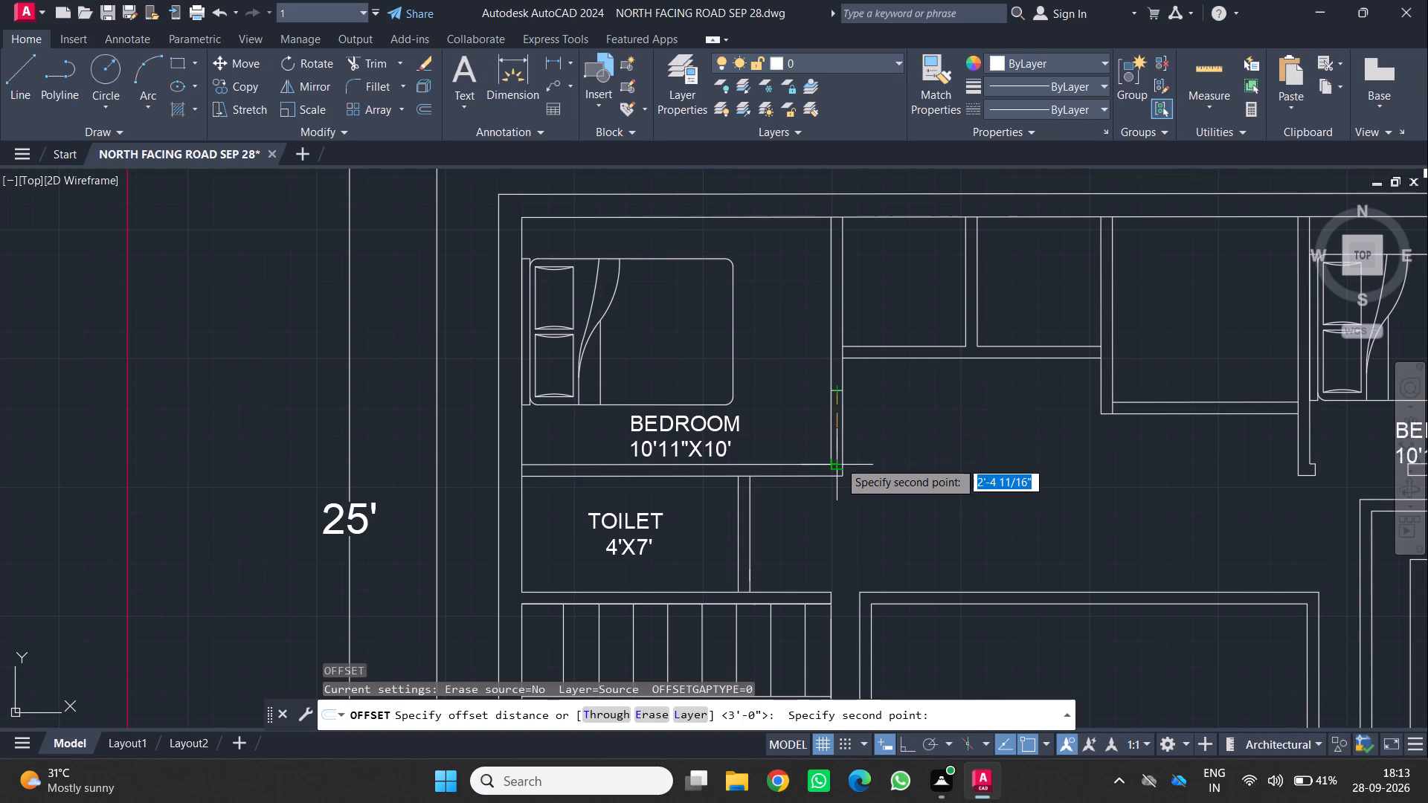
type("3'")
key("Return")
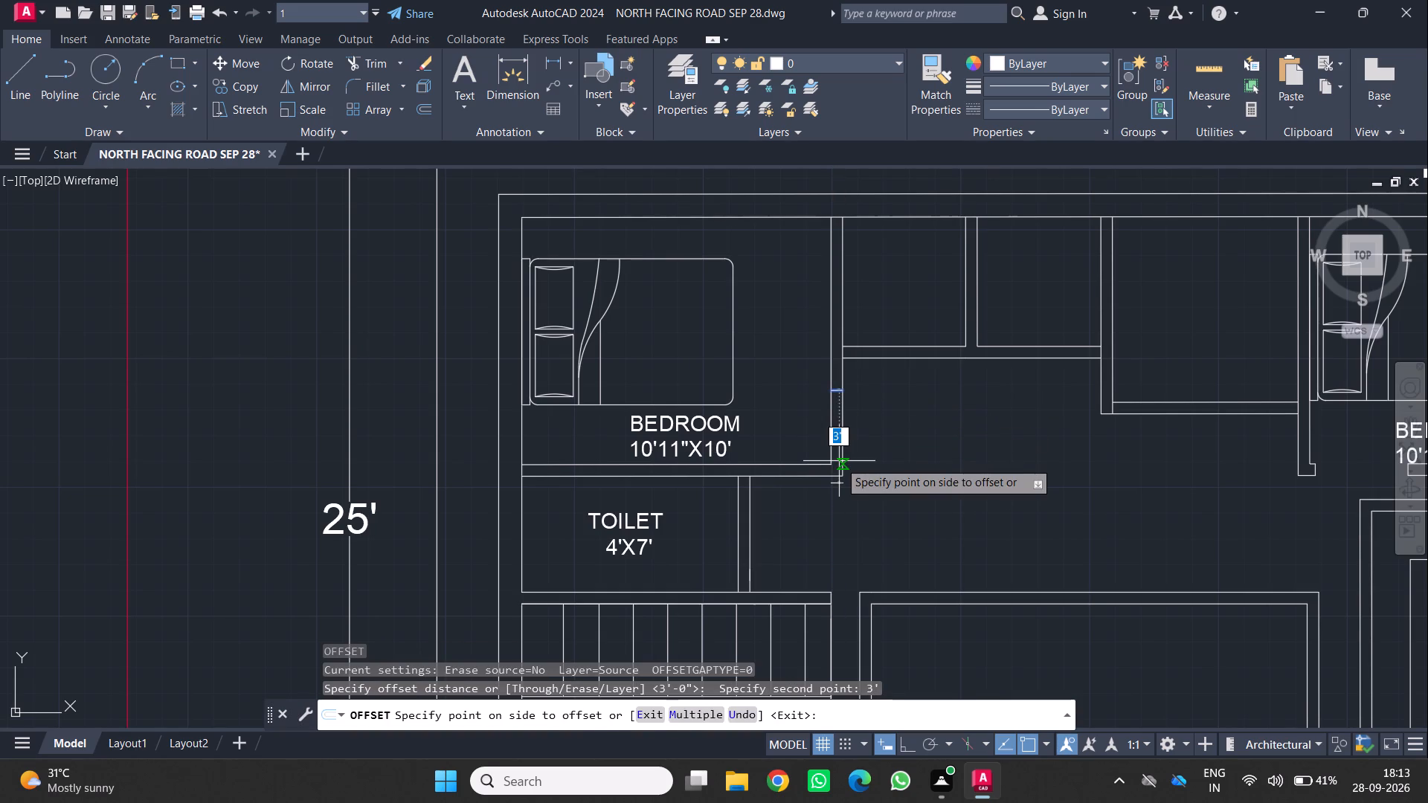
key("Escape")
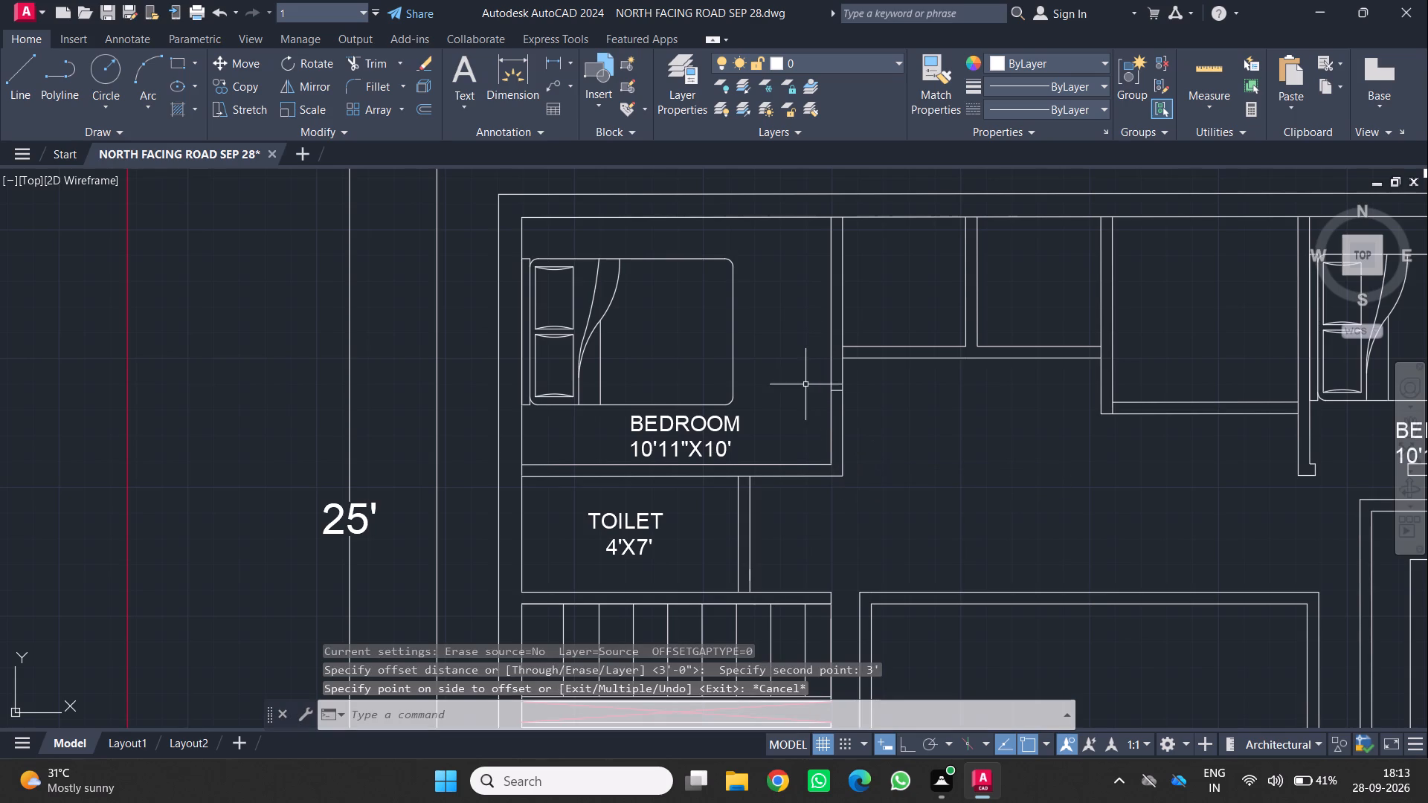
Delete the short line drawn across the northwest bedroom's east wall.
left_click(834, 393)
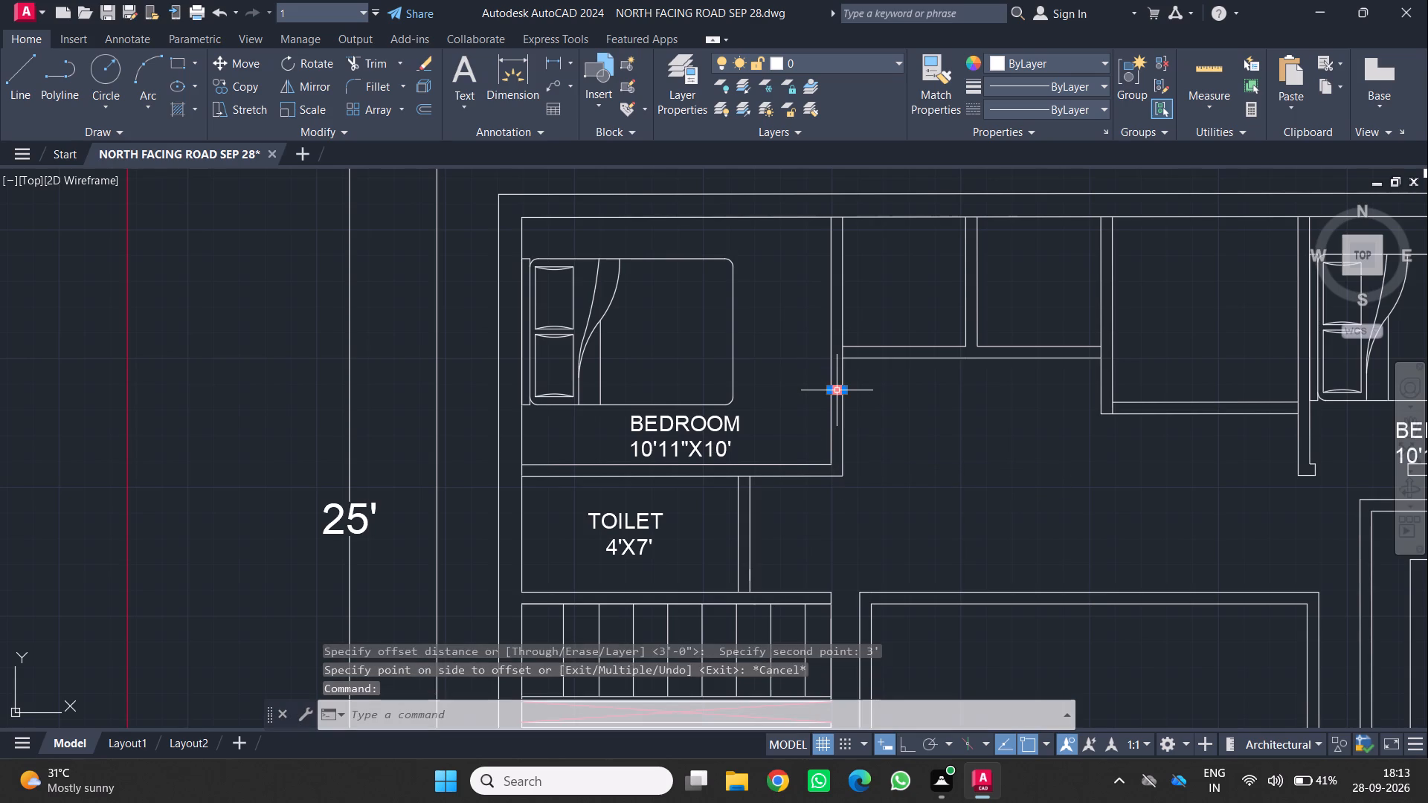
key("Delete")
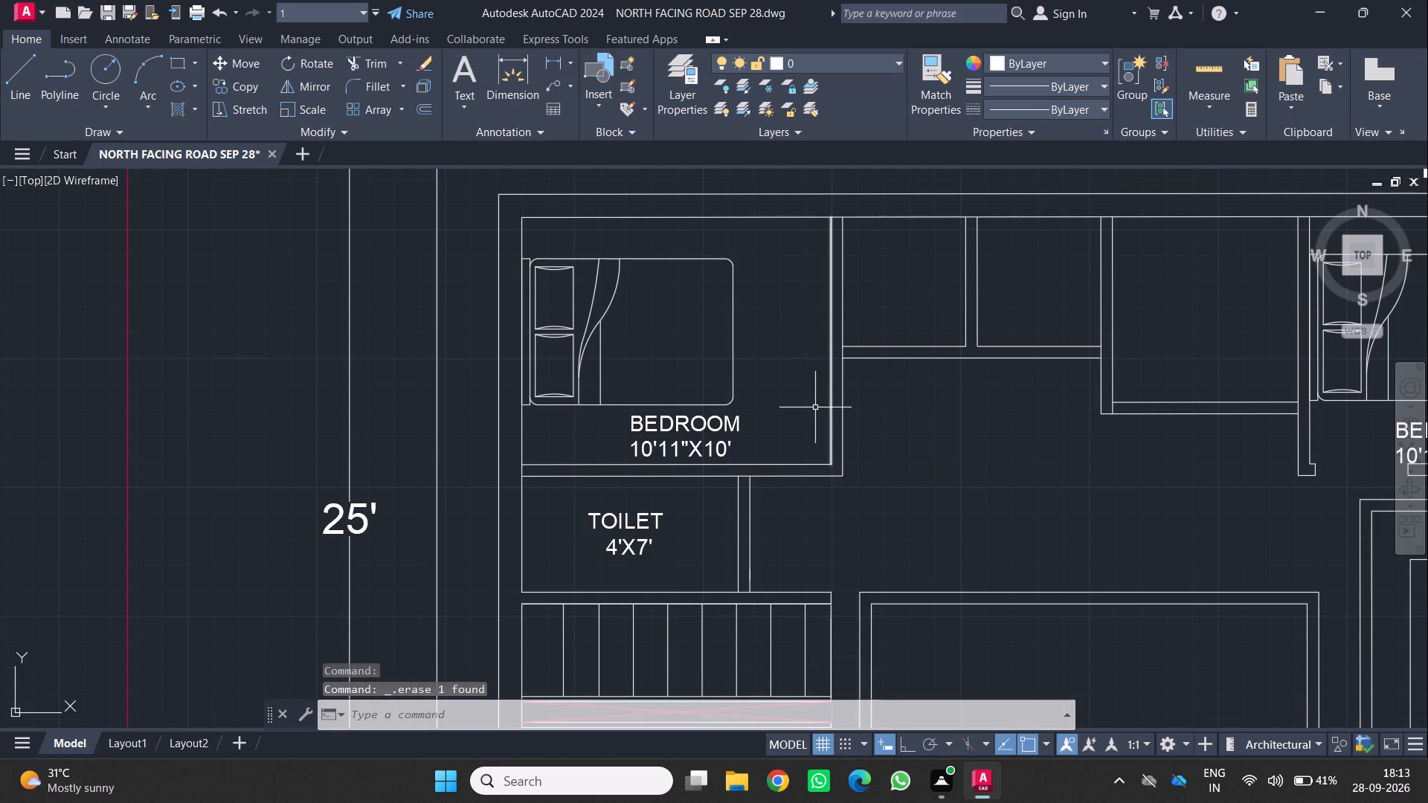
Draw a short line across the northwest bedroom's east wall, level with the south face of the adjoining middle rooms' wall.
key("l")
key("Return")
left_click(837, 361)
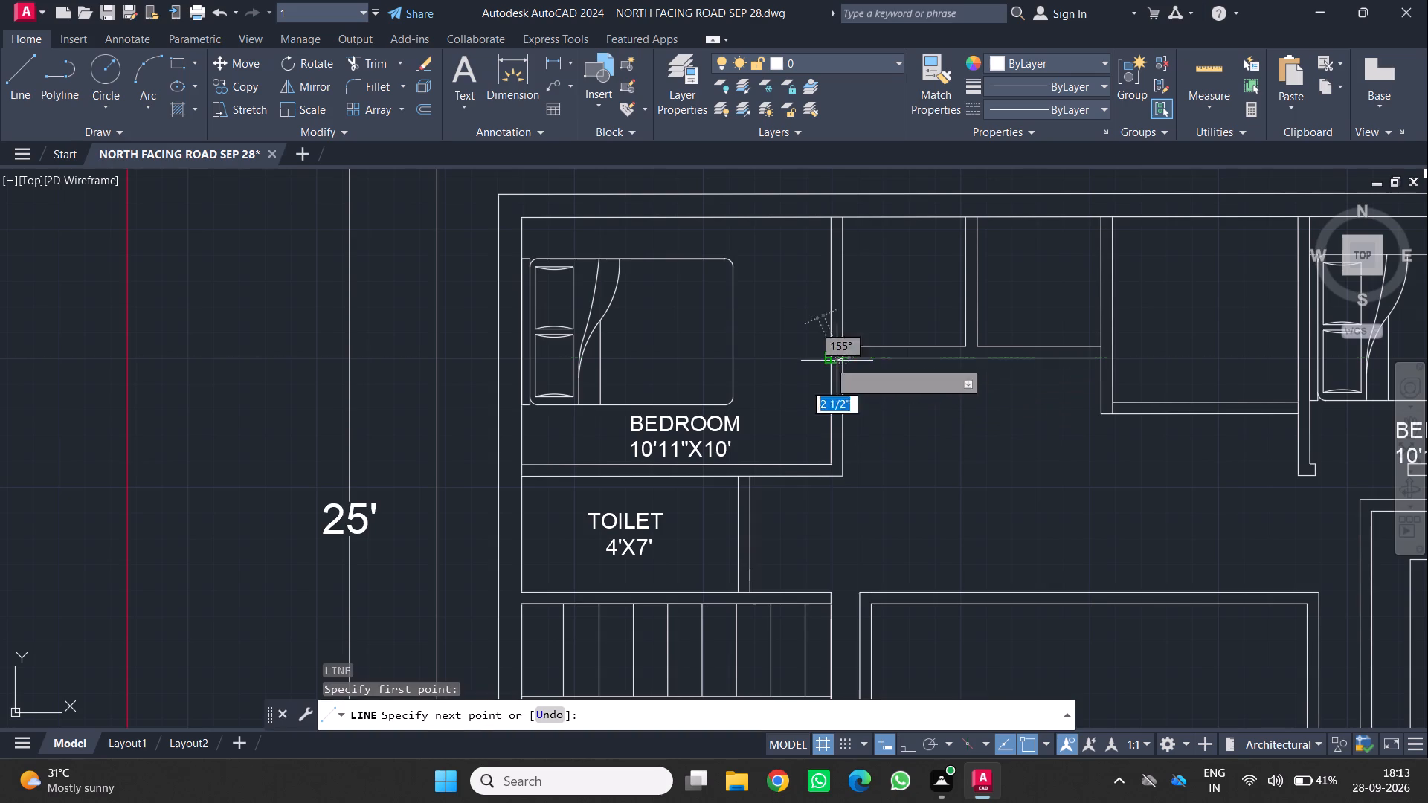
left_click(834, 360)
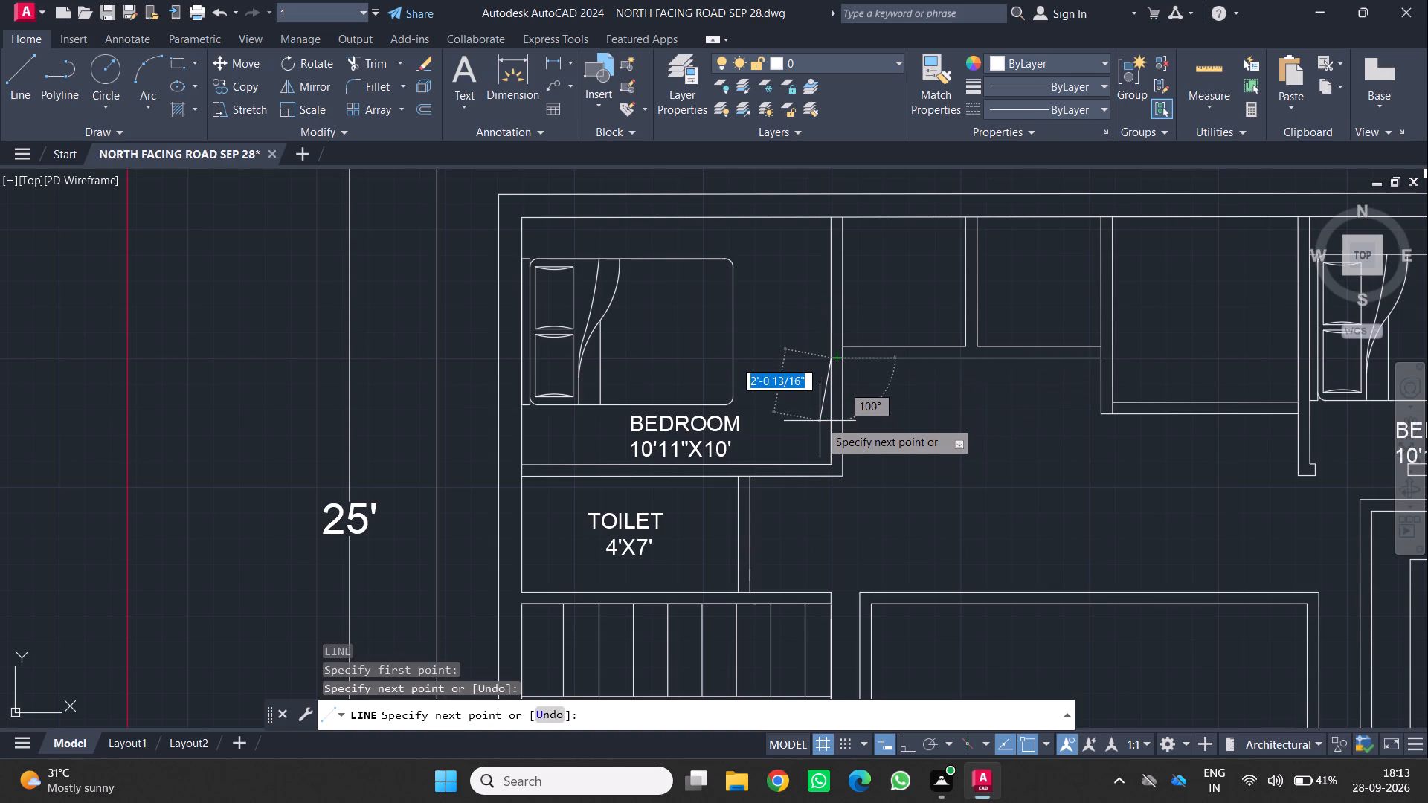
key("Return")
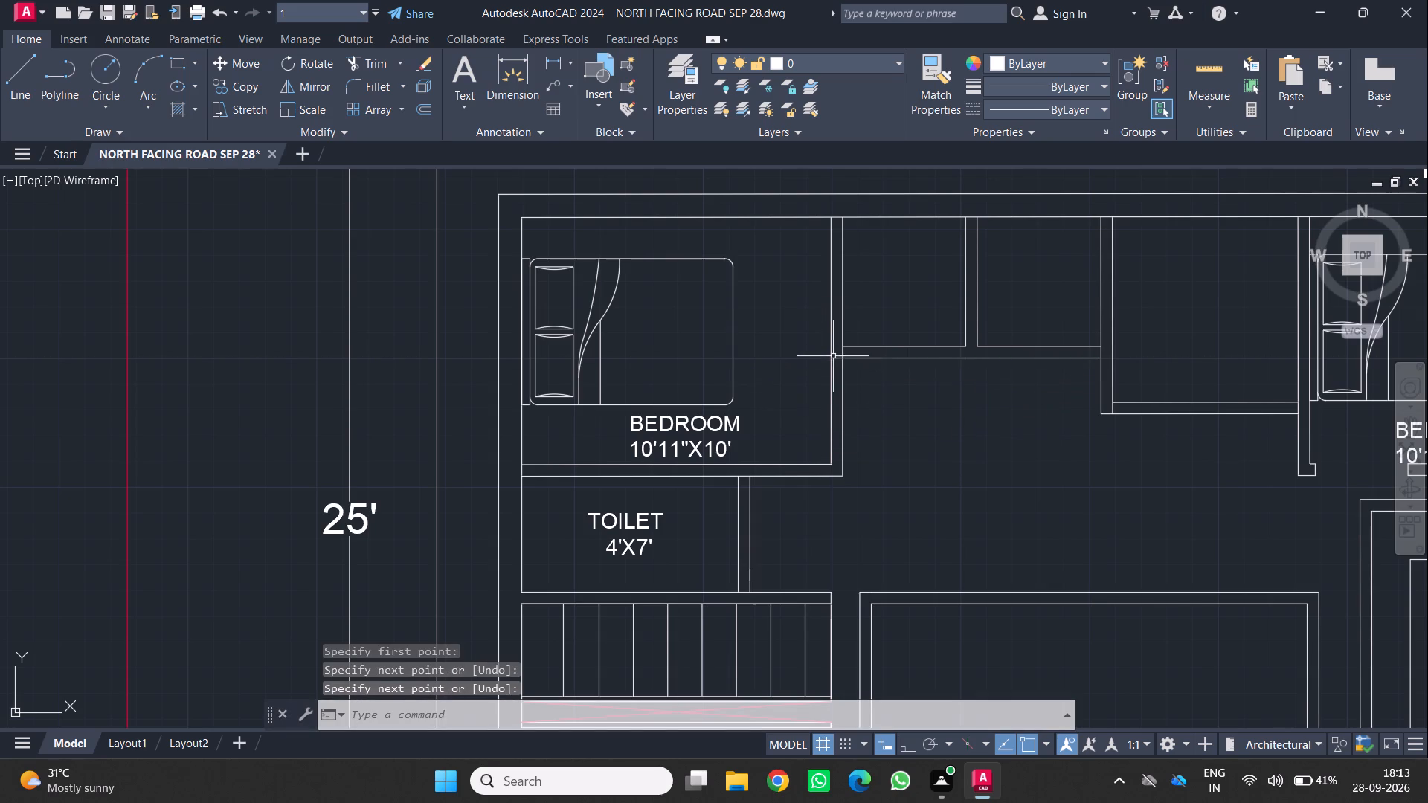
Offset the short line across the northwest bedroom's east wall 3' to the south.
left_click(834, 358)
key("o")
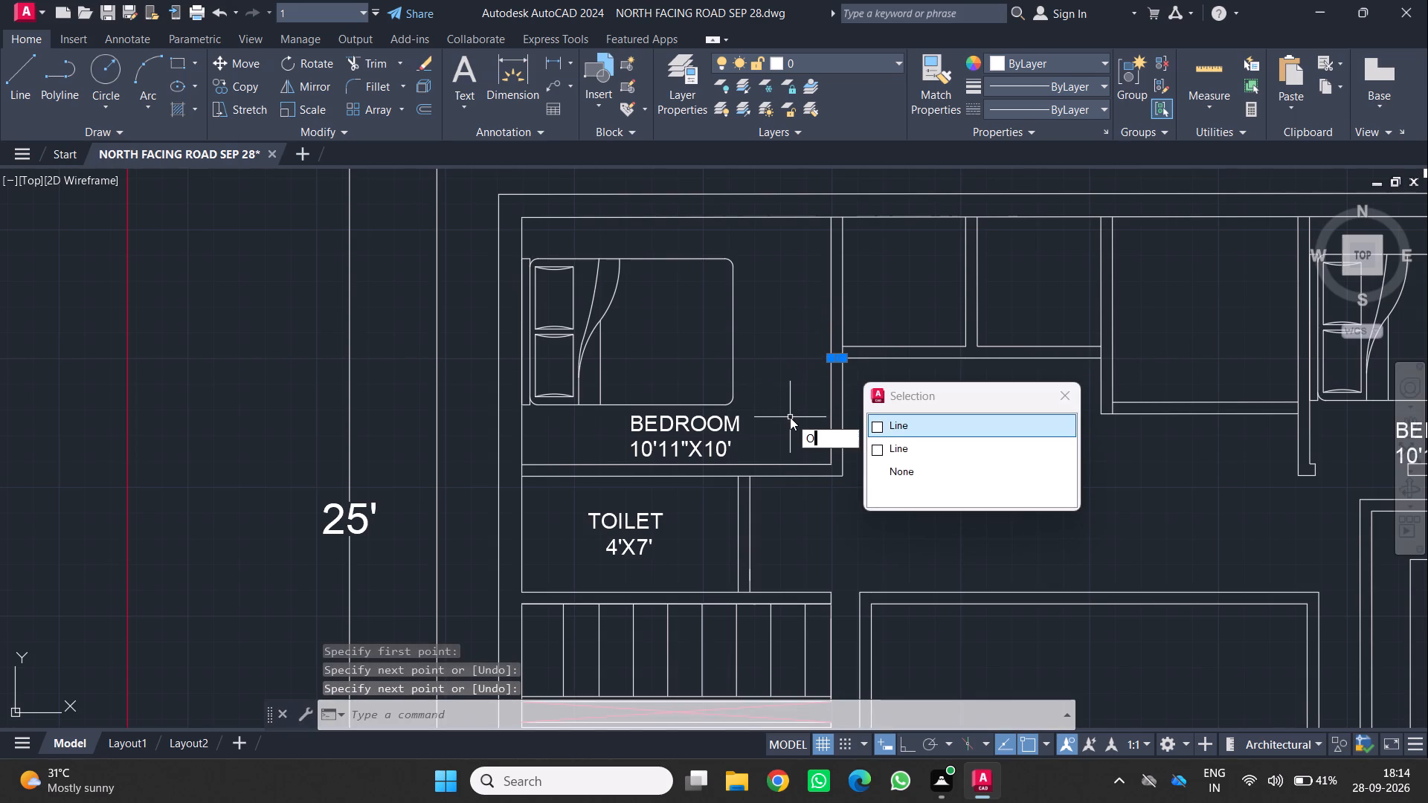
key("Return")
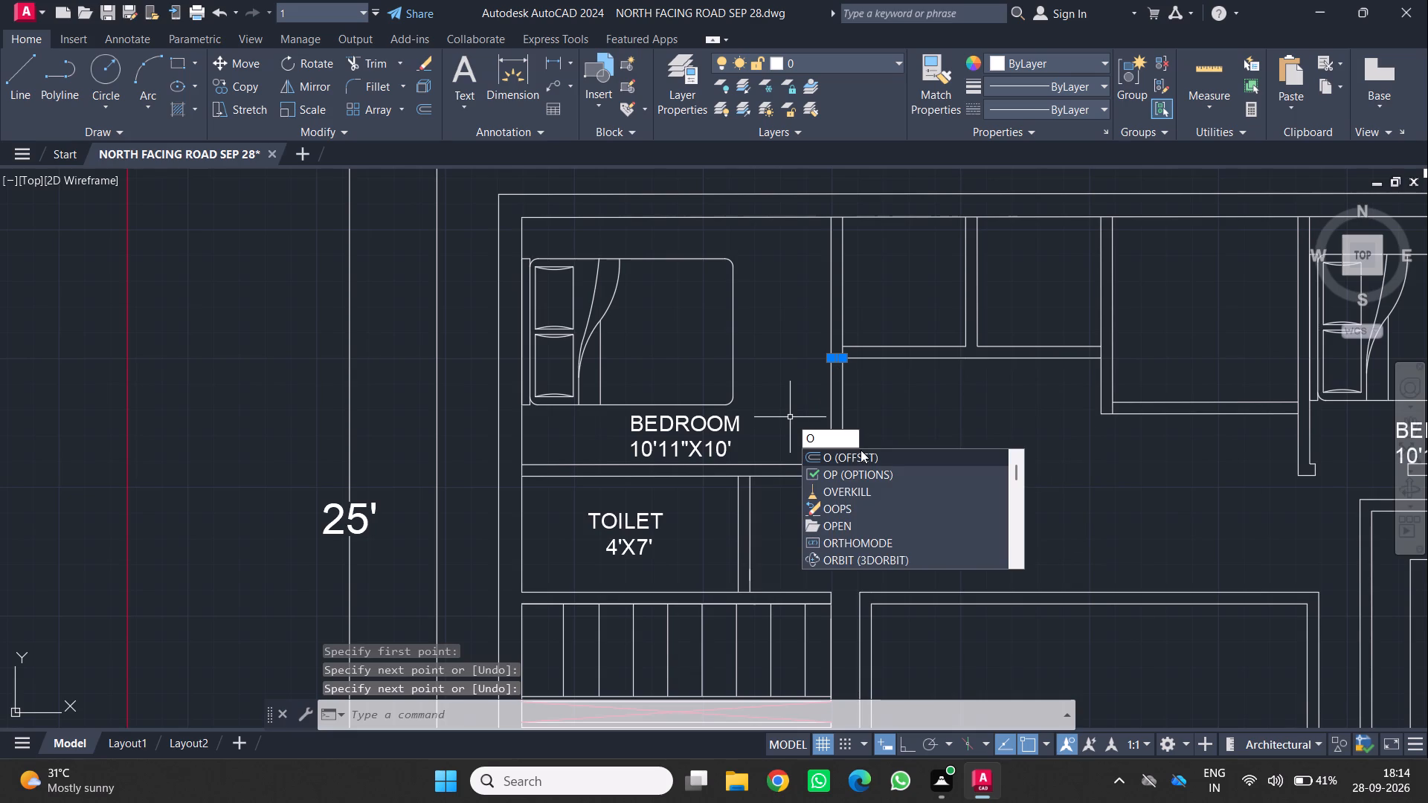
left_click(861, 451)
left_click(837, 360)
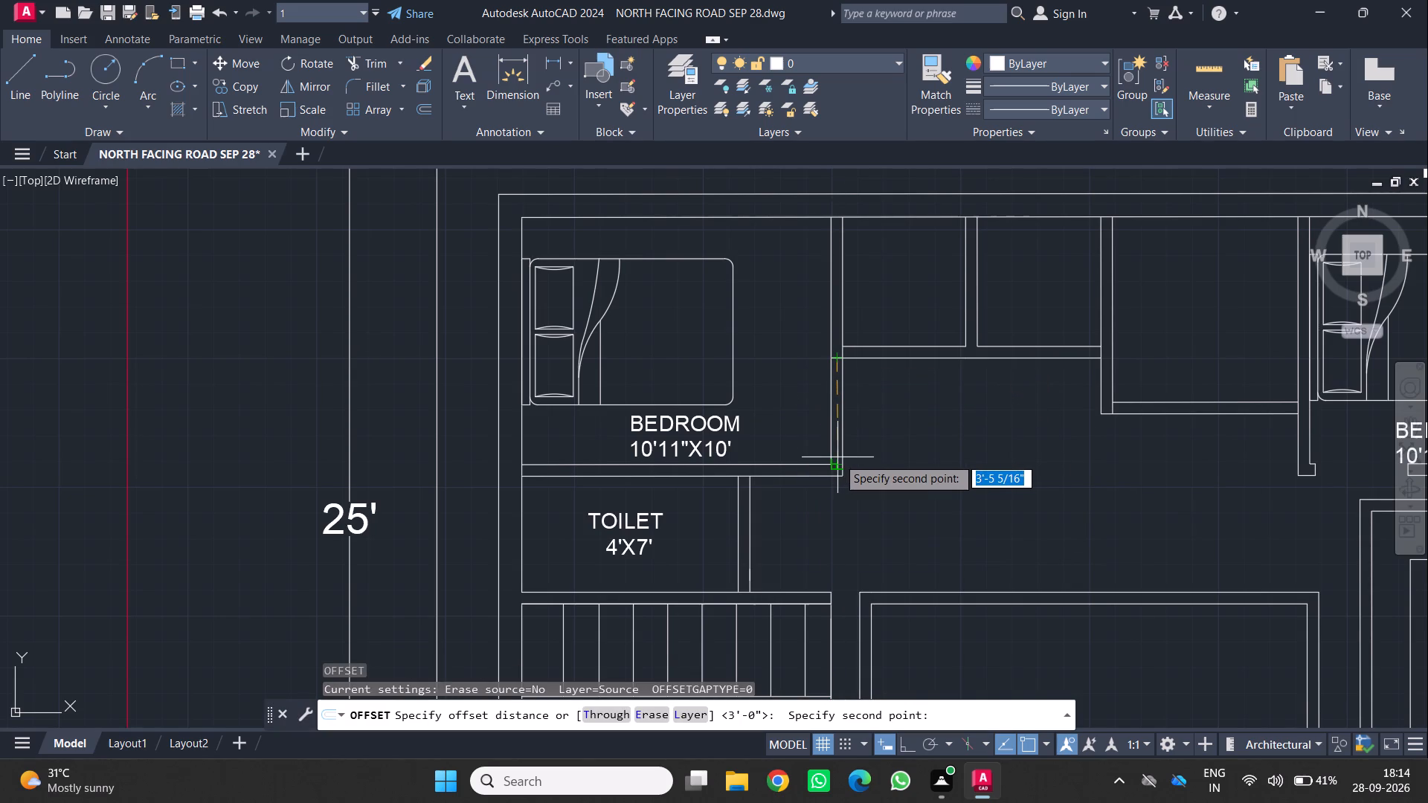
type("3'")
key("Return")
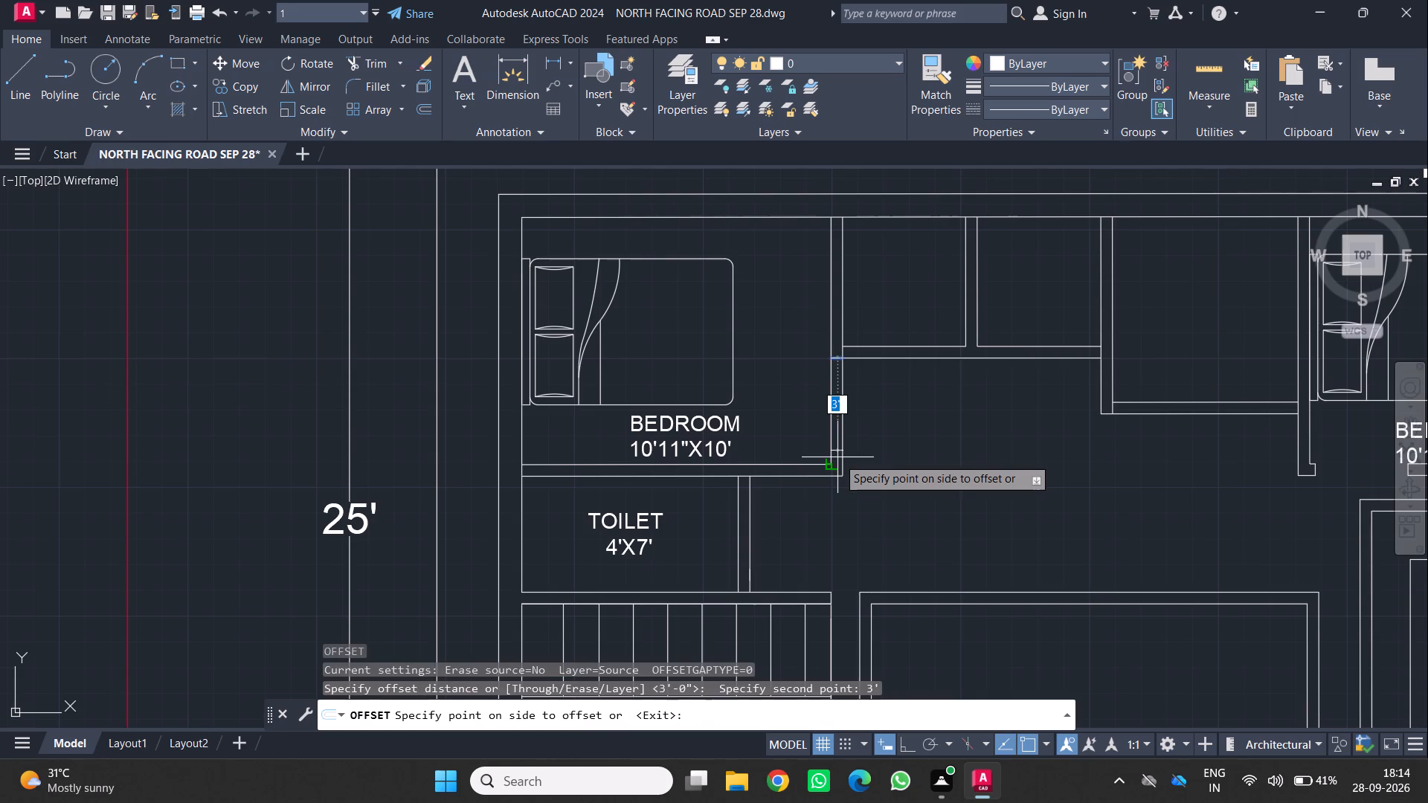
left_click(837, 457)
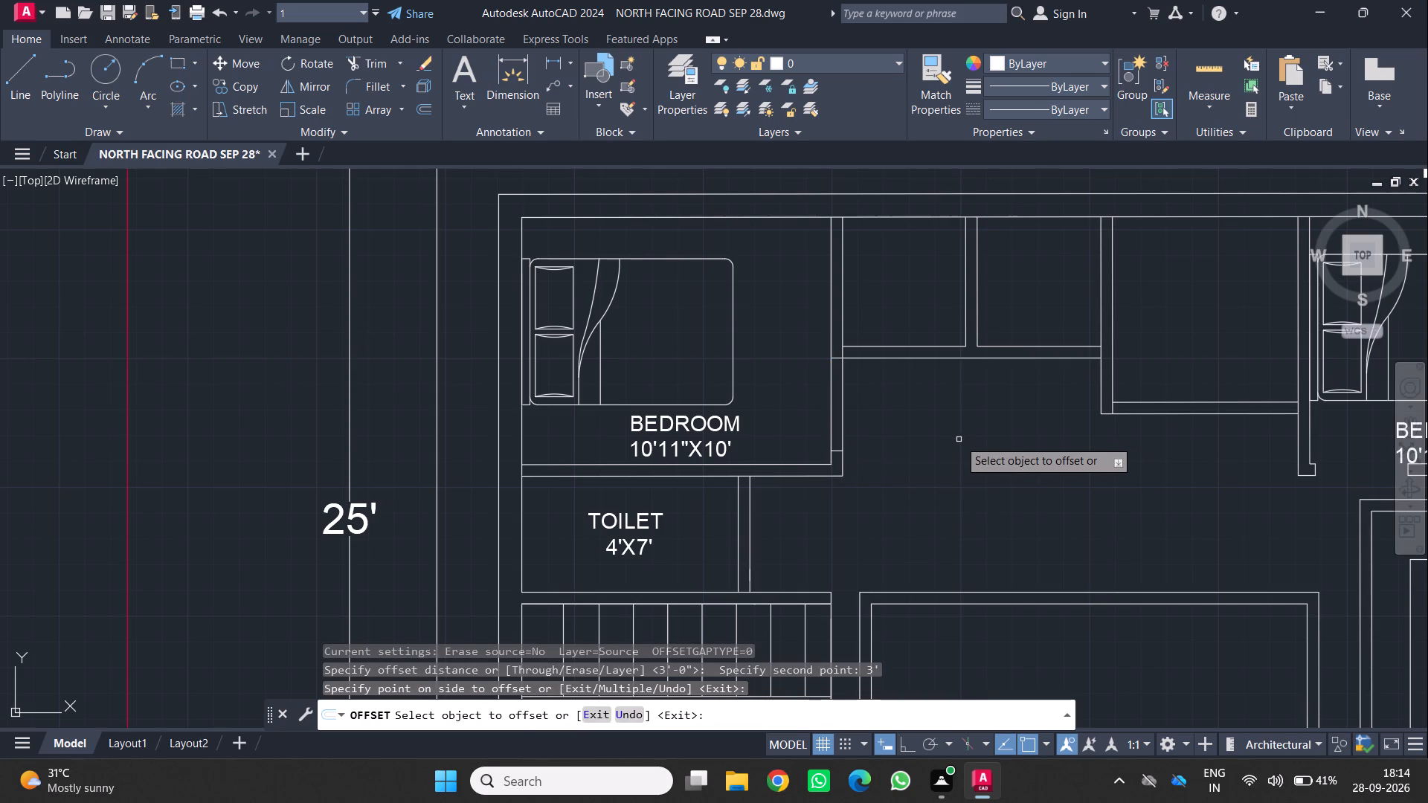
Trim both wall lines between the two short lines to open a doorway in the northwest bedroom's east wall.
left_click(379, 57)
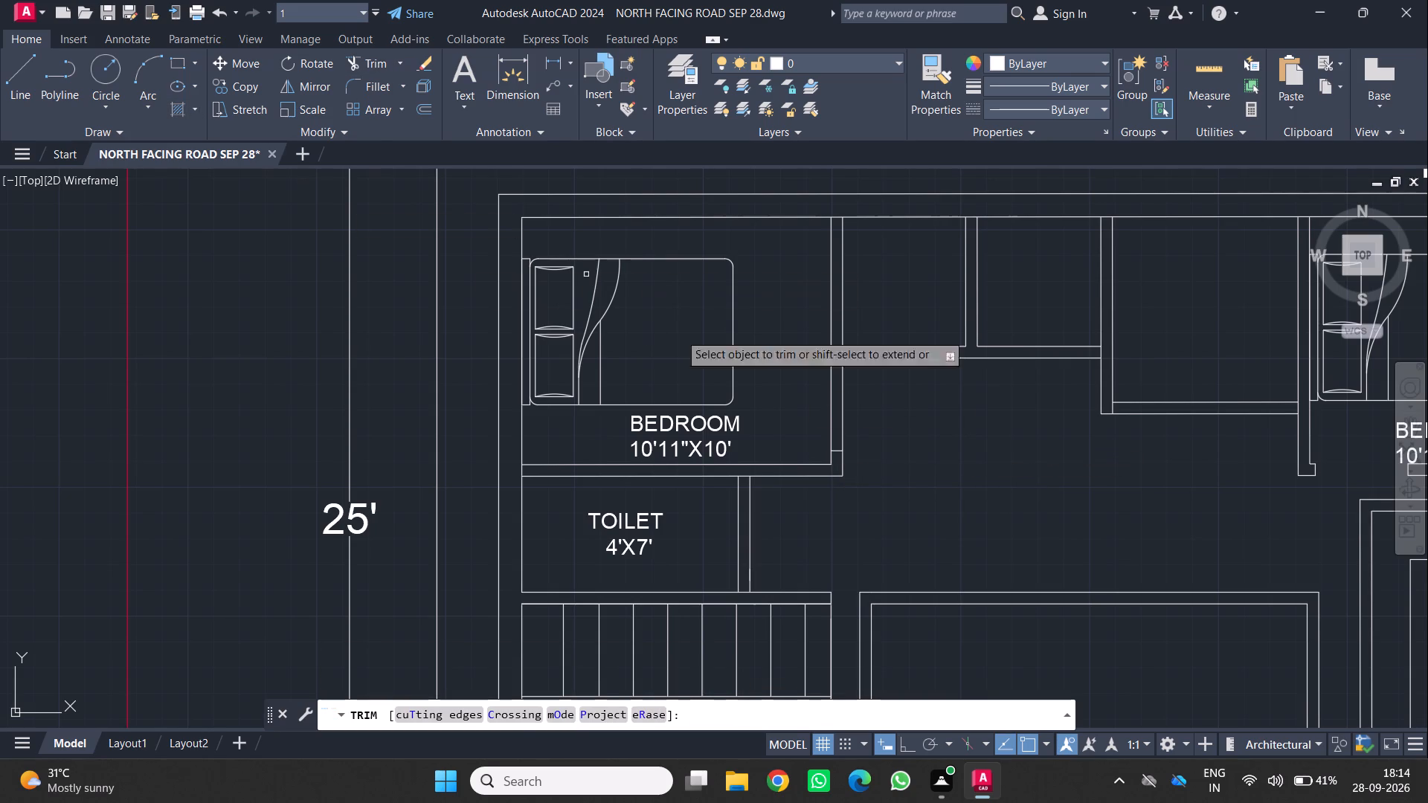
left_click(842, 389)
left_click(832, 375)
Examine the whole floor plan and its room layout, including the doorways and the rooms without labels.
scroll(896, 439, "down", 2)
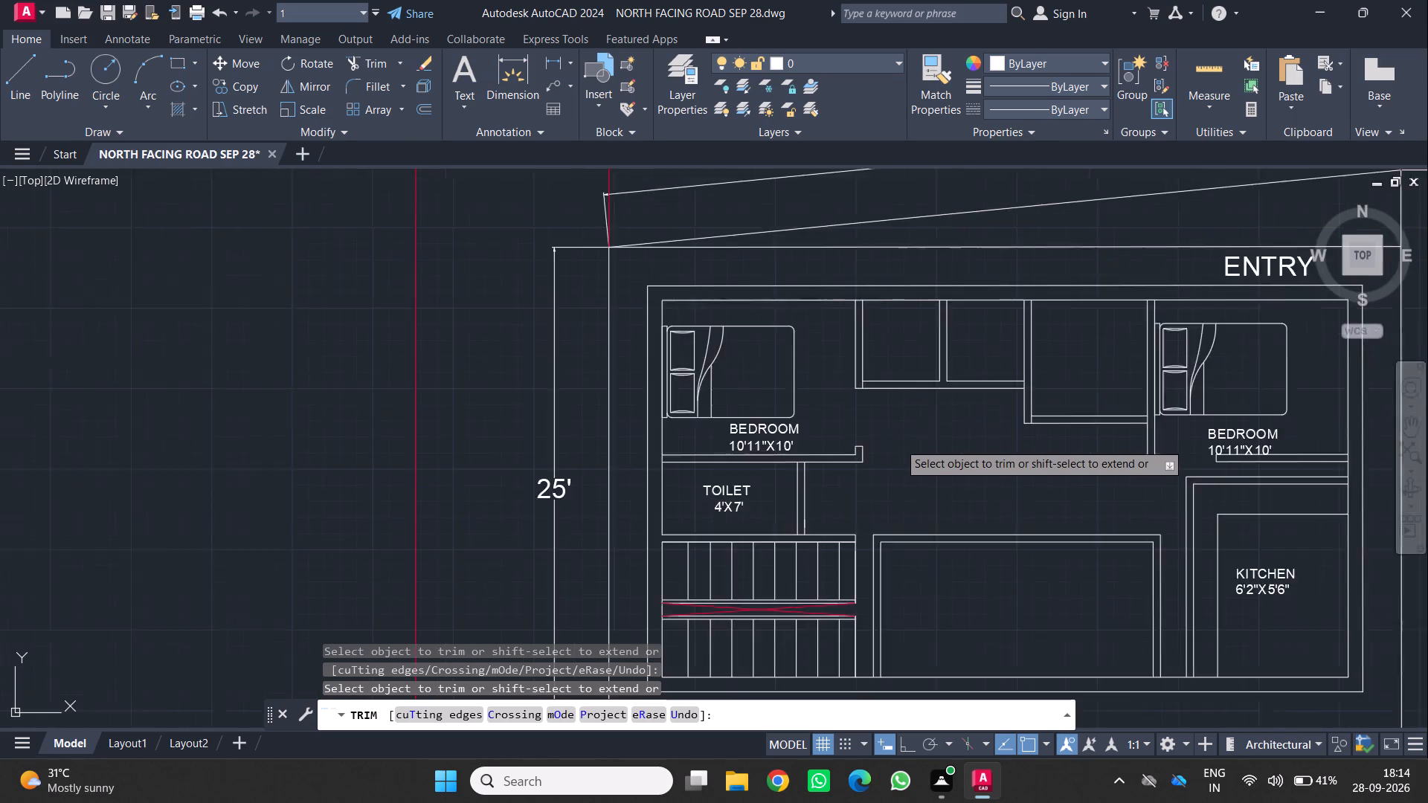
middle_click_drag(907, 456, 778, 417)
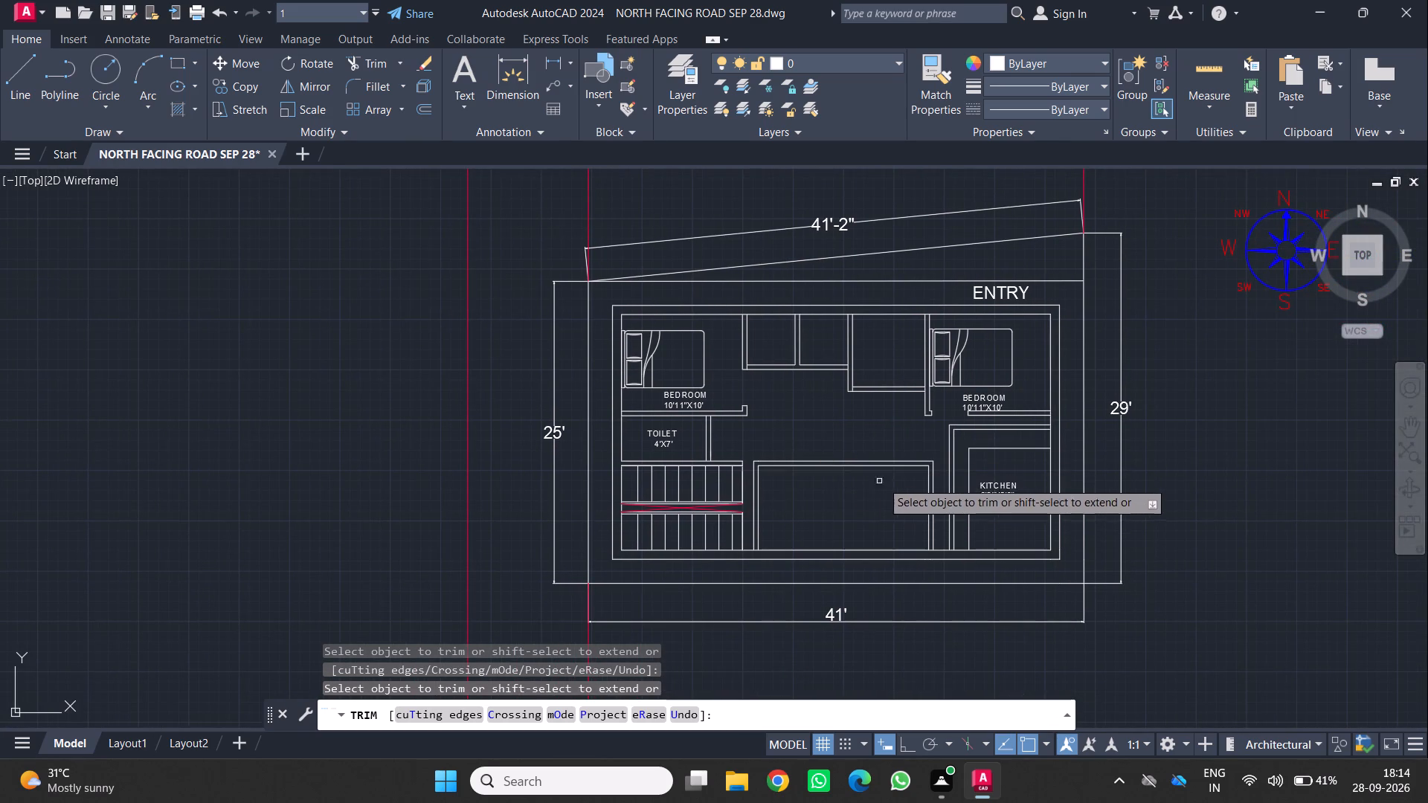
scroll(904, 418, "up", 1)
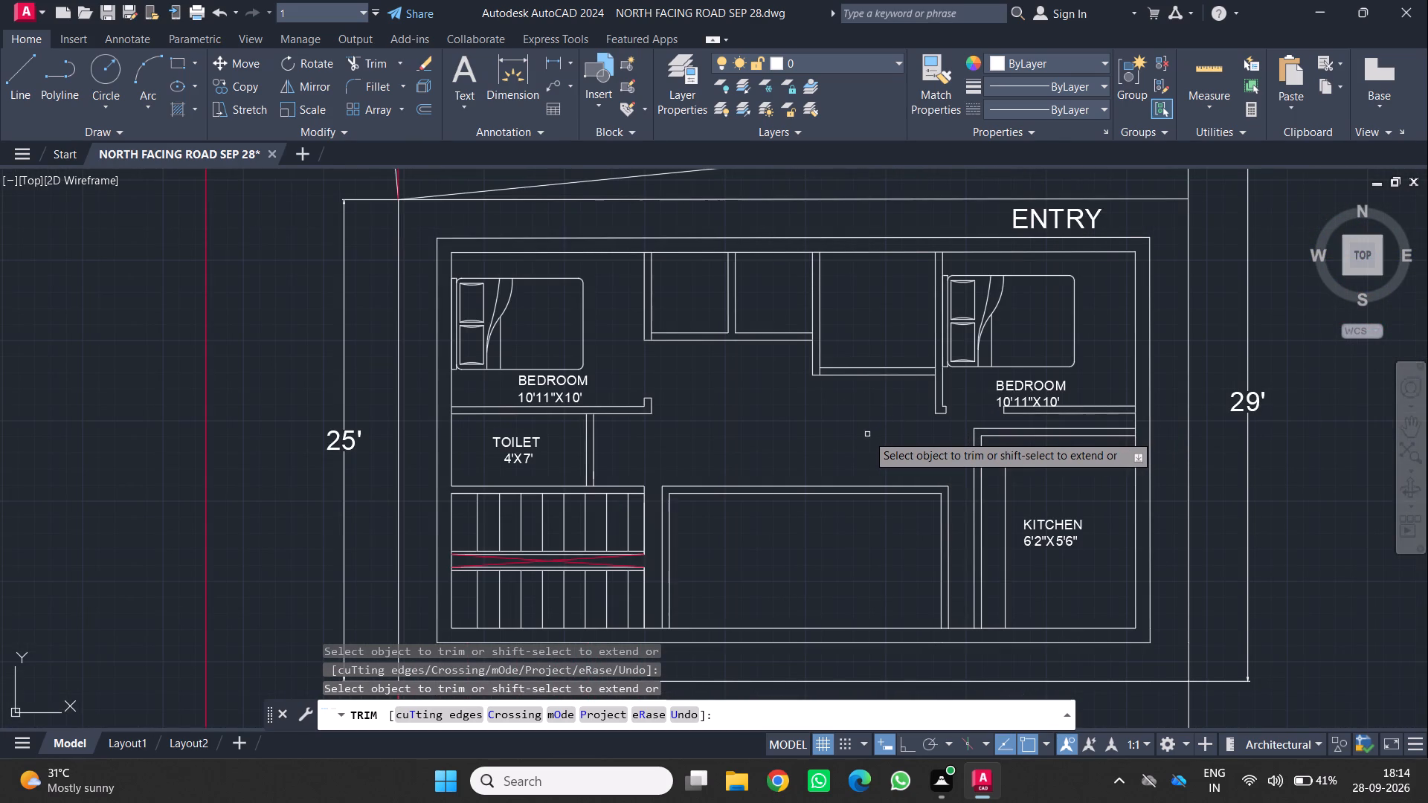
scroll(866, 435, "down", 1)
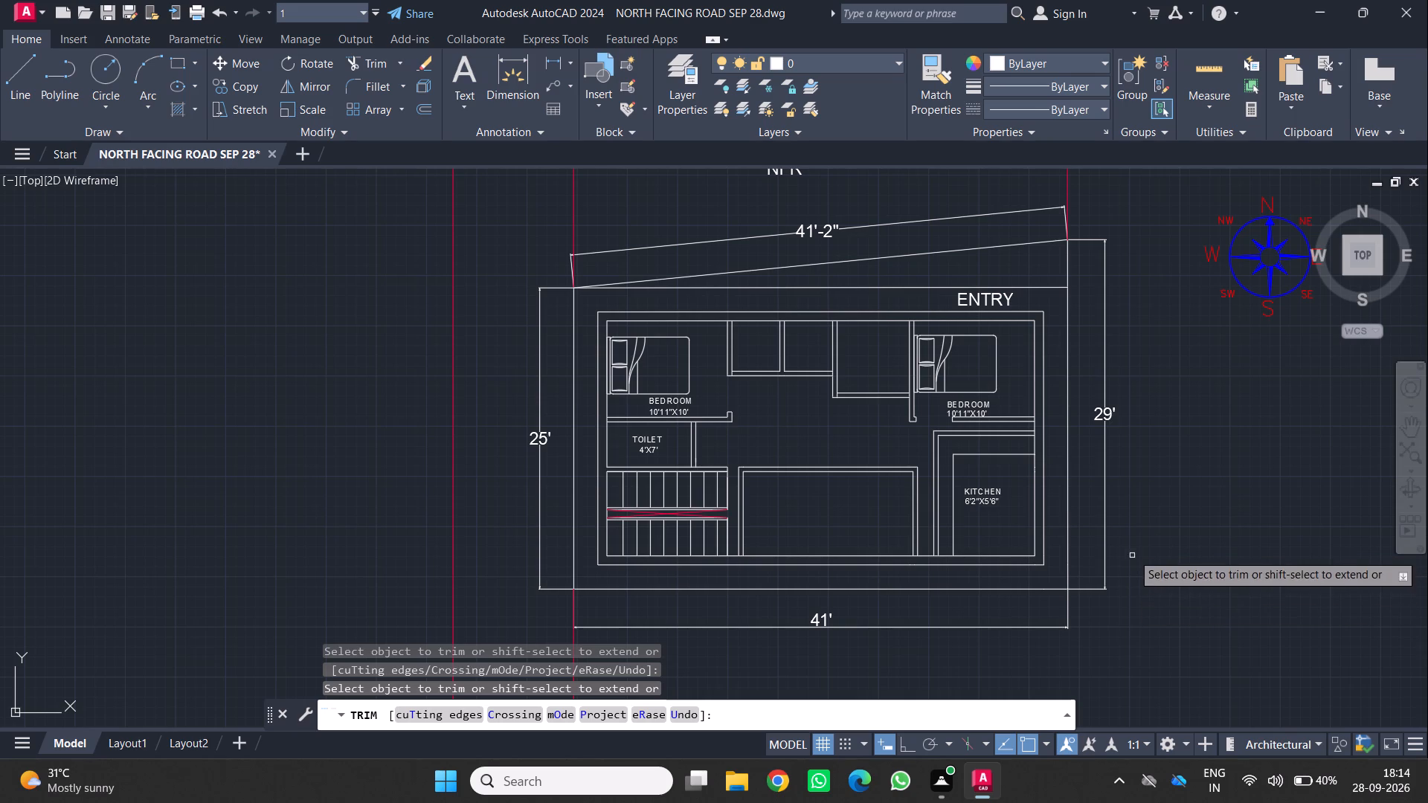
scroll(887, 445, "up", 1)
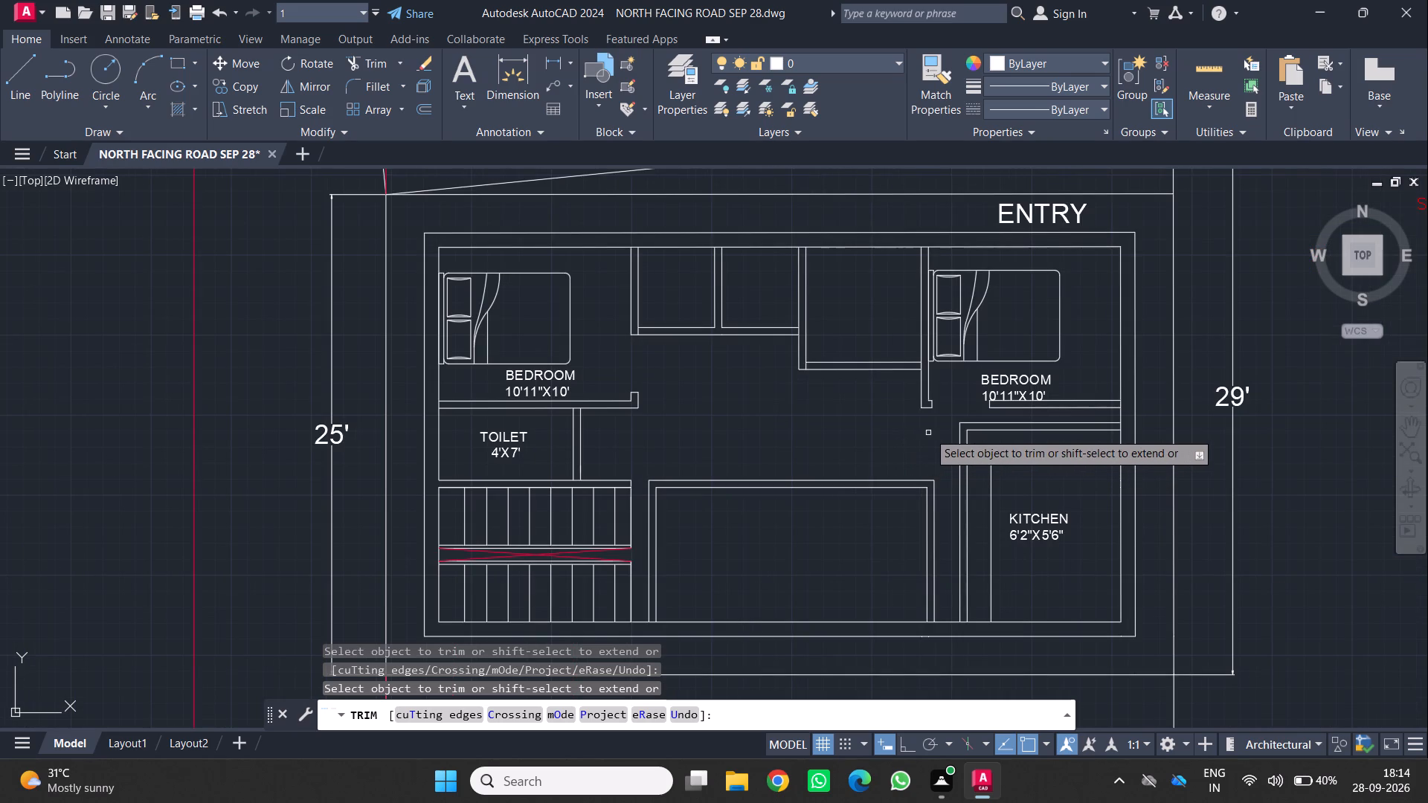
scroll(889, 439, "down", 1)
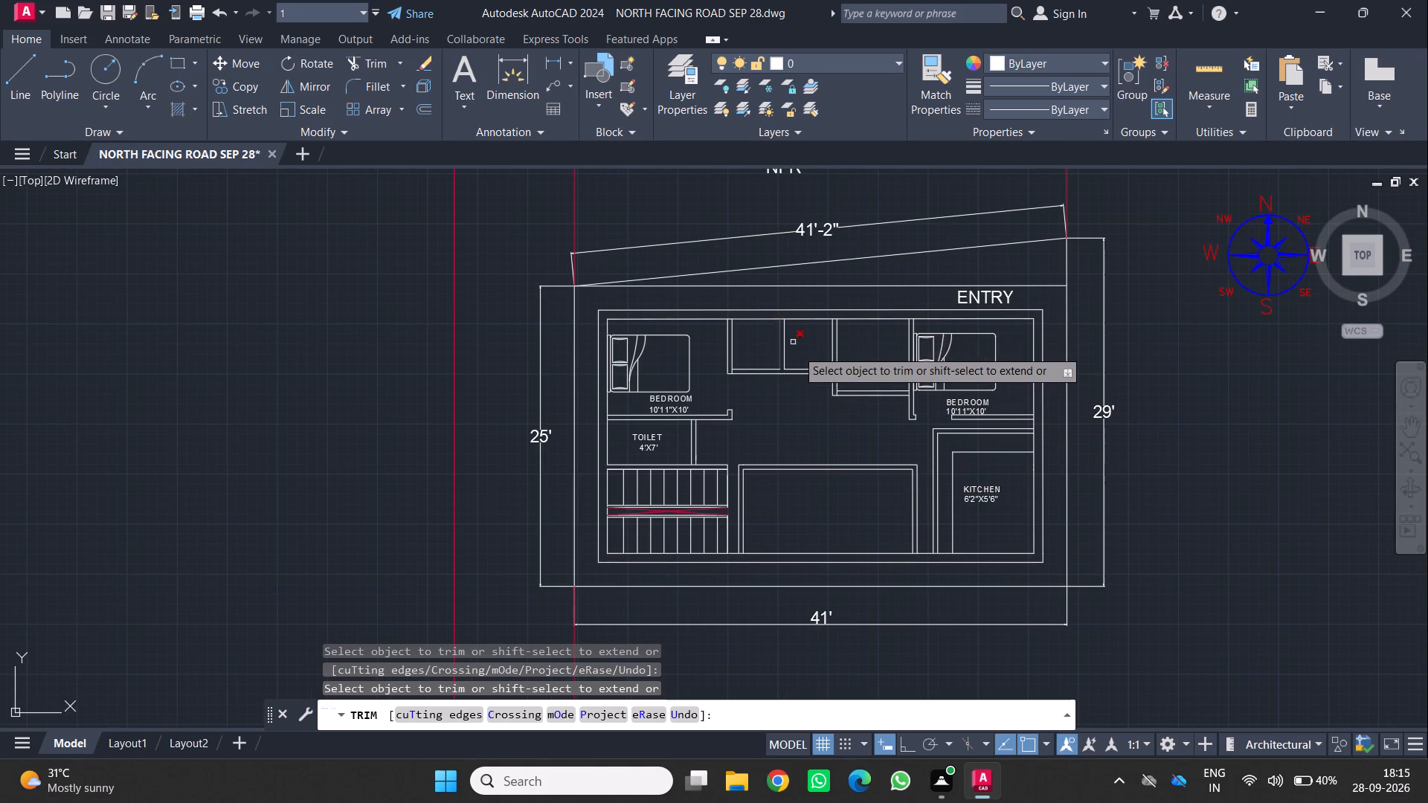
scroll(797, 349, "up", 2)
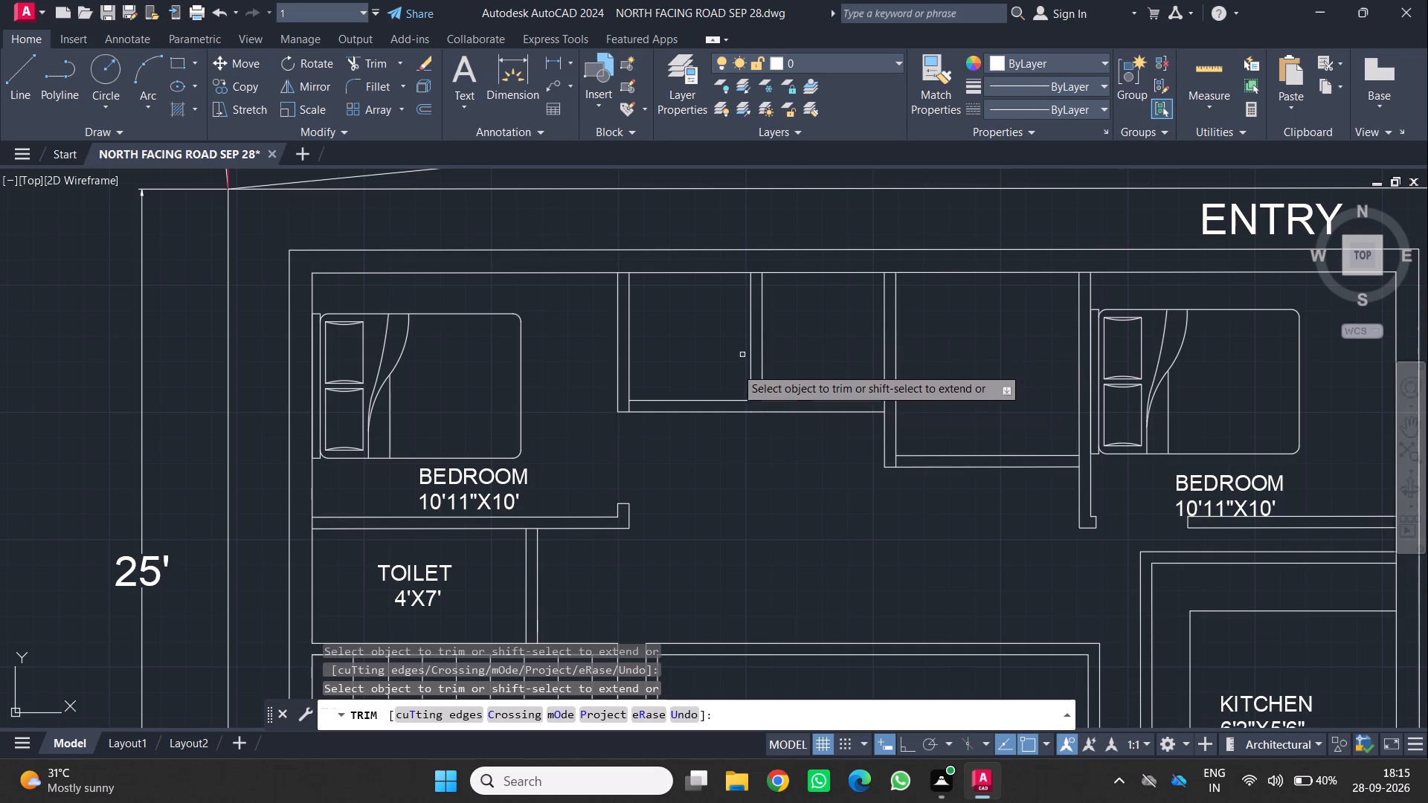
key("Escape")
Change the size in the toilet label below the northwest bedroom to 4'X7'5" and centre the word TOILET above it.
double_click(426, 583)
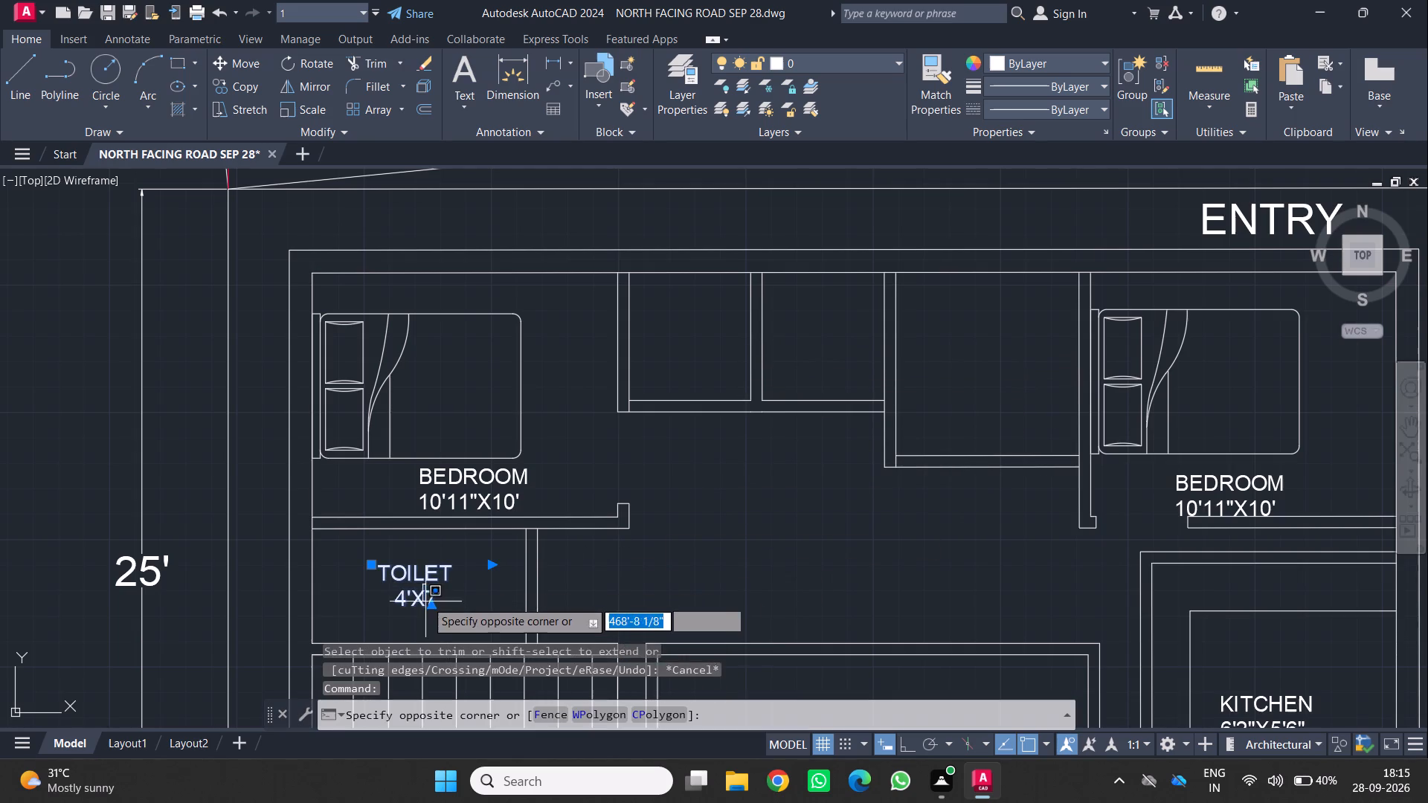
double_click(425, 596)
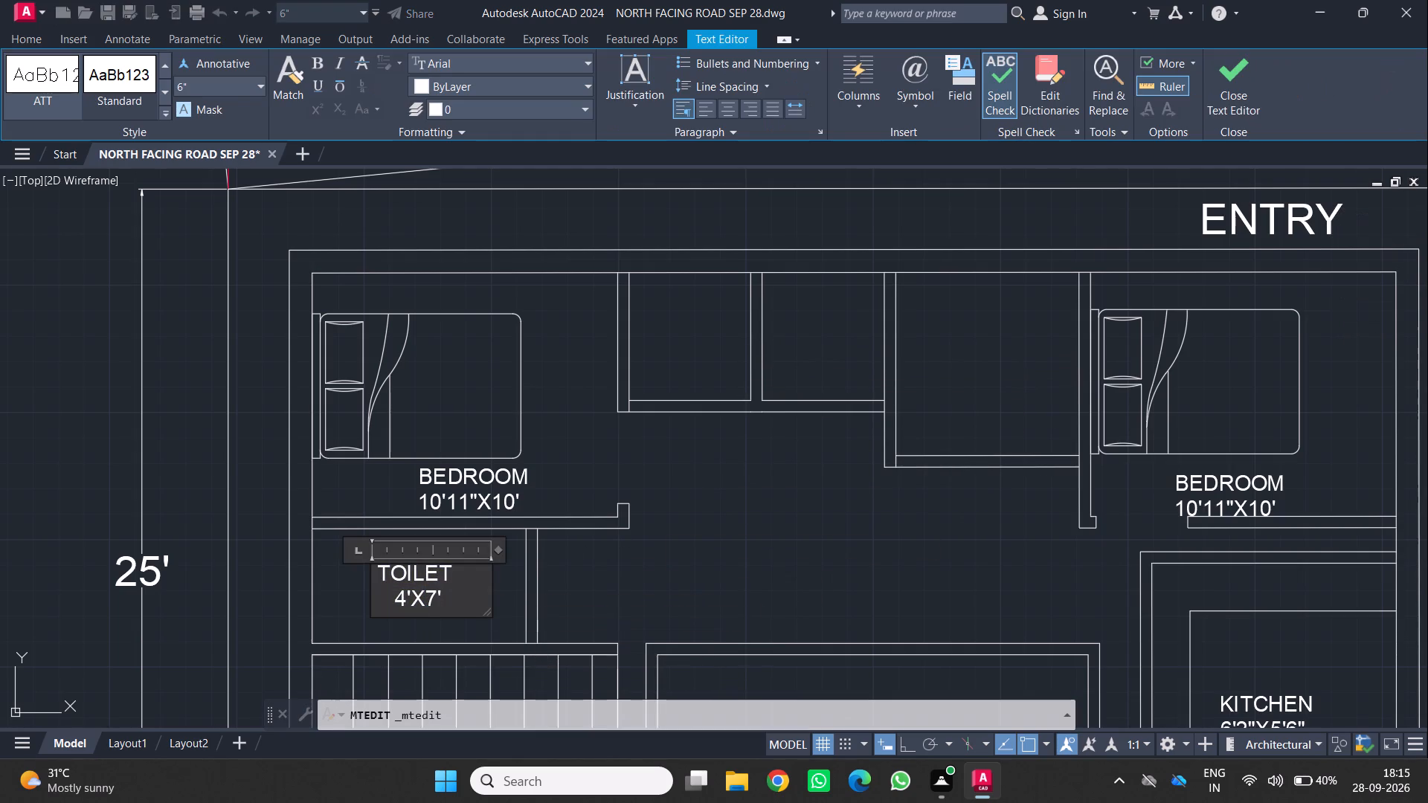
left_click(448, 596)
key("5")
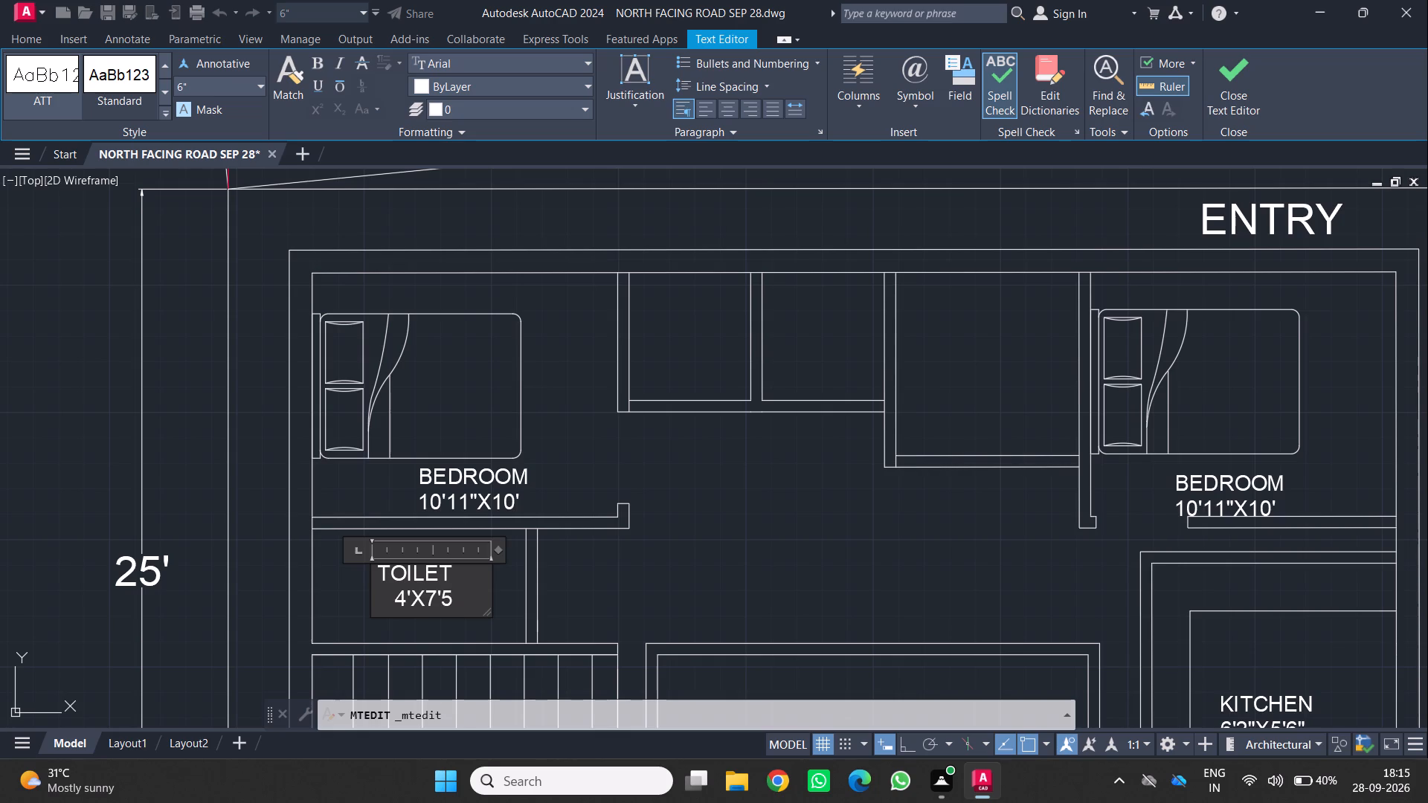
left_click(443, 596, "shift")
key("shift+quotedbl")
key("BackSpace")
key("5")
key("shift+quotedbl")
left_click(377, 570)
key("space")
key("space")
key("space")
key("BackSpace")
left_click_drag(504, 604, 496, 600)
Copy the toilet label into the two small middle rooms along the north wall, one copy in each.
middle_click_drag(565, 548, 364, 578)
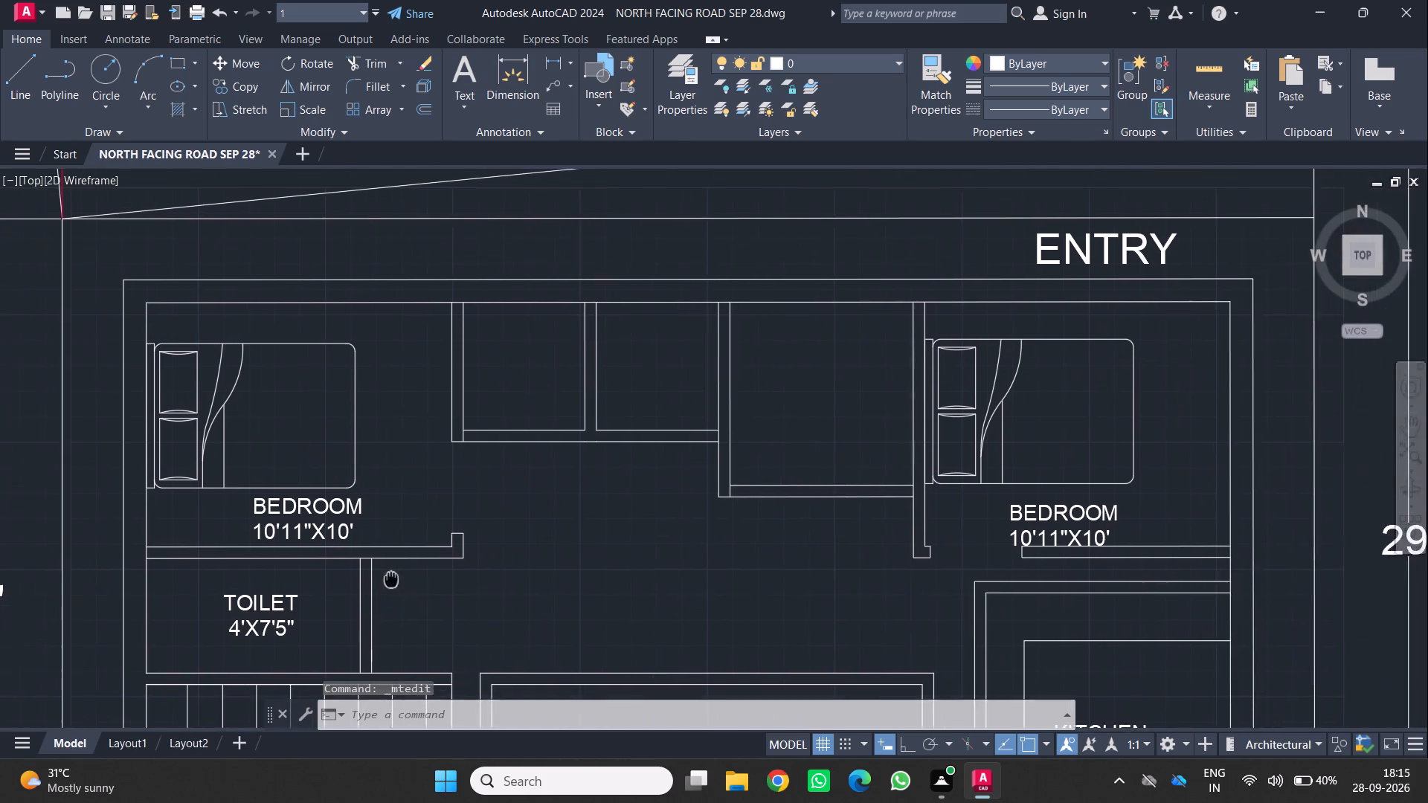
left_click(225, 605)
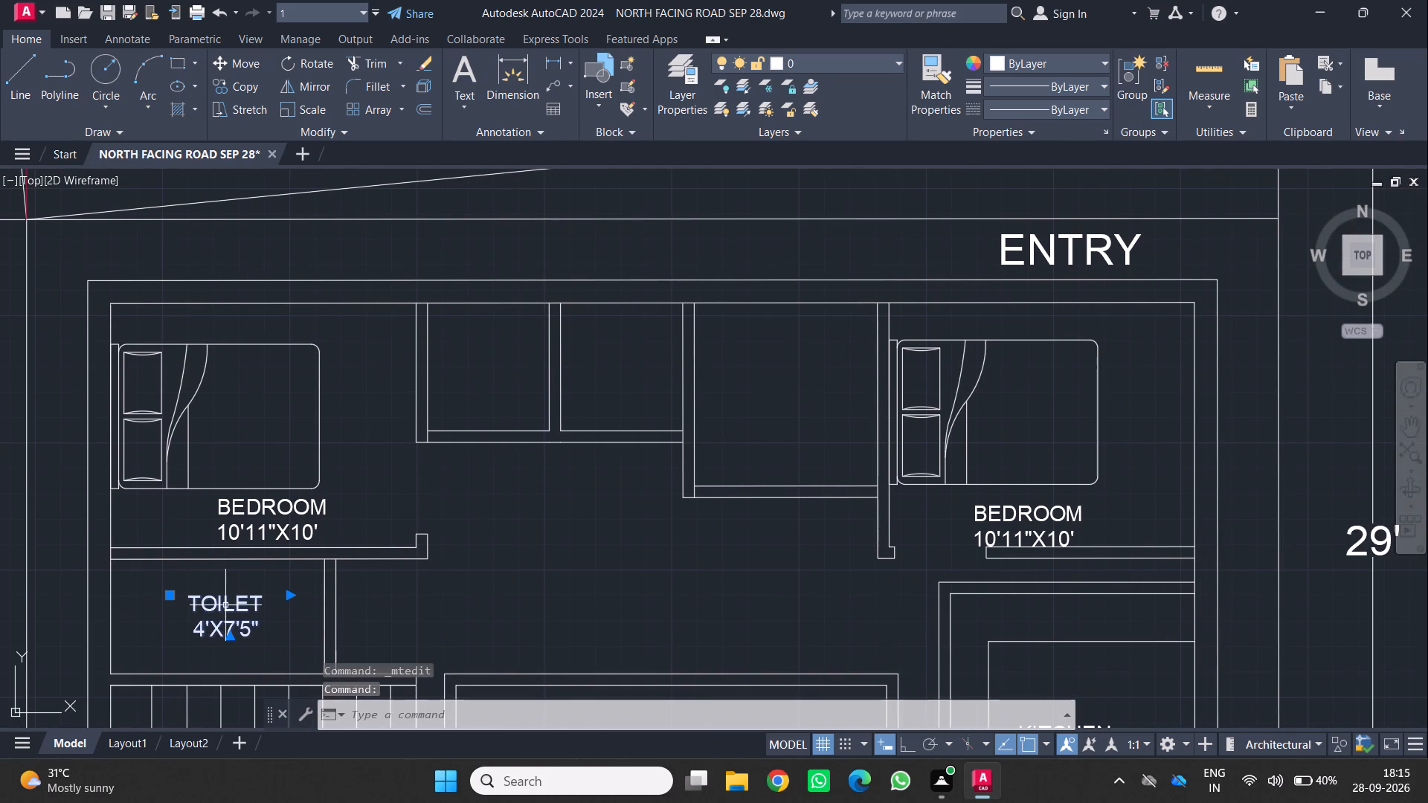
type("CO")
key("Return")
left_click(219, 604)
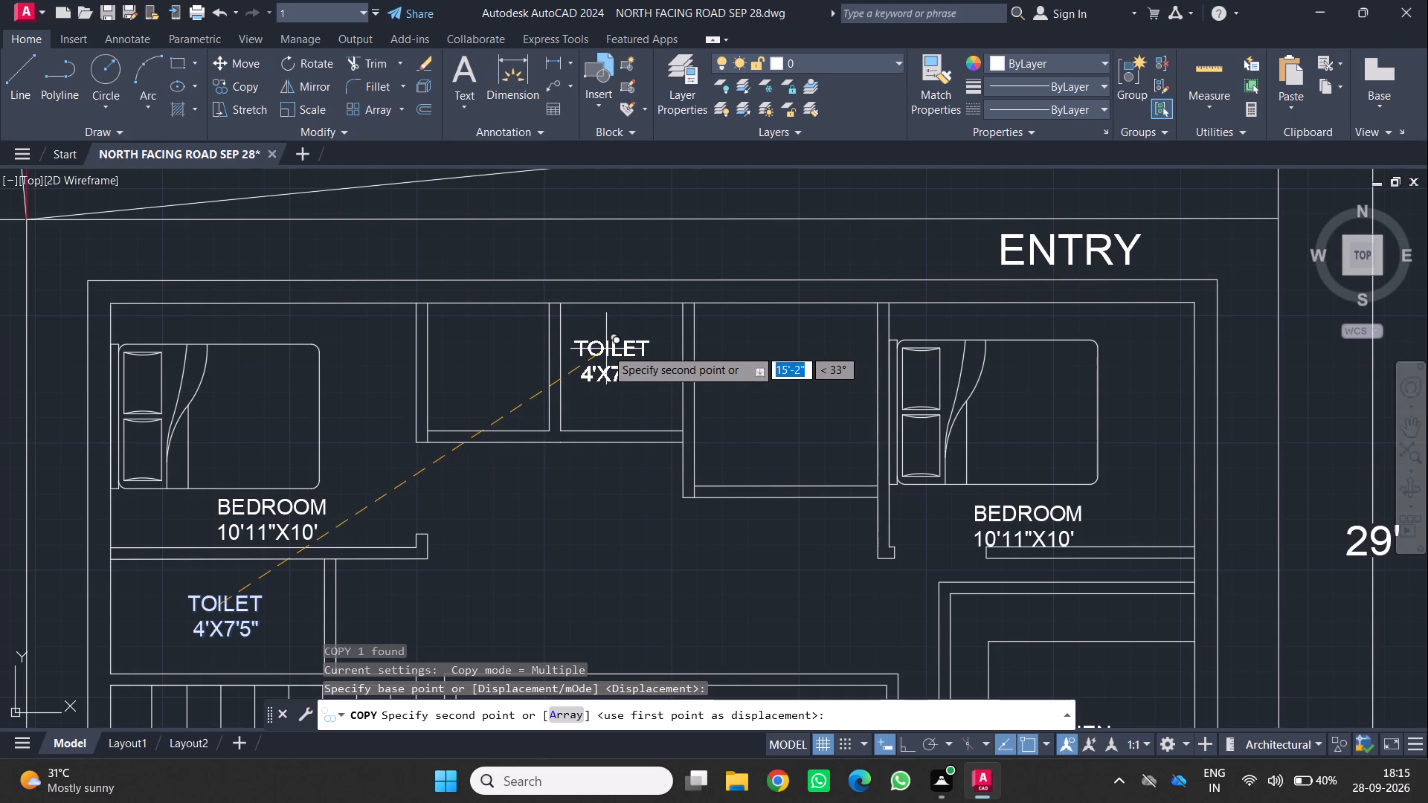
left_click(620, 349)
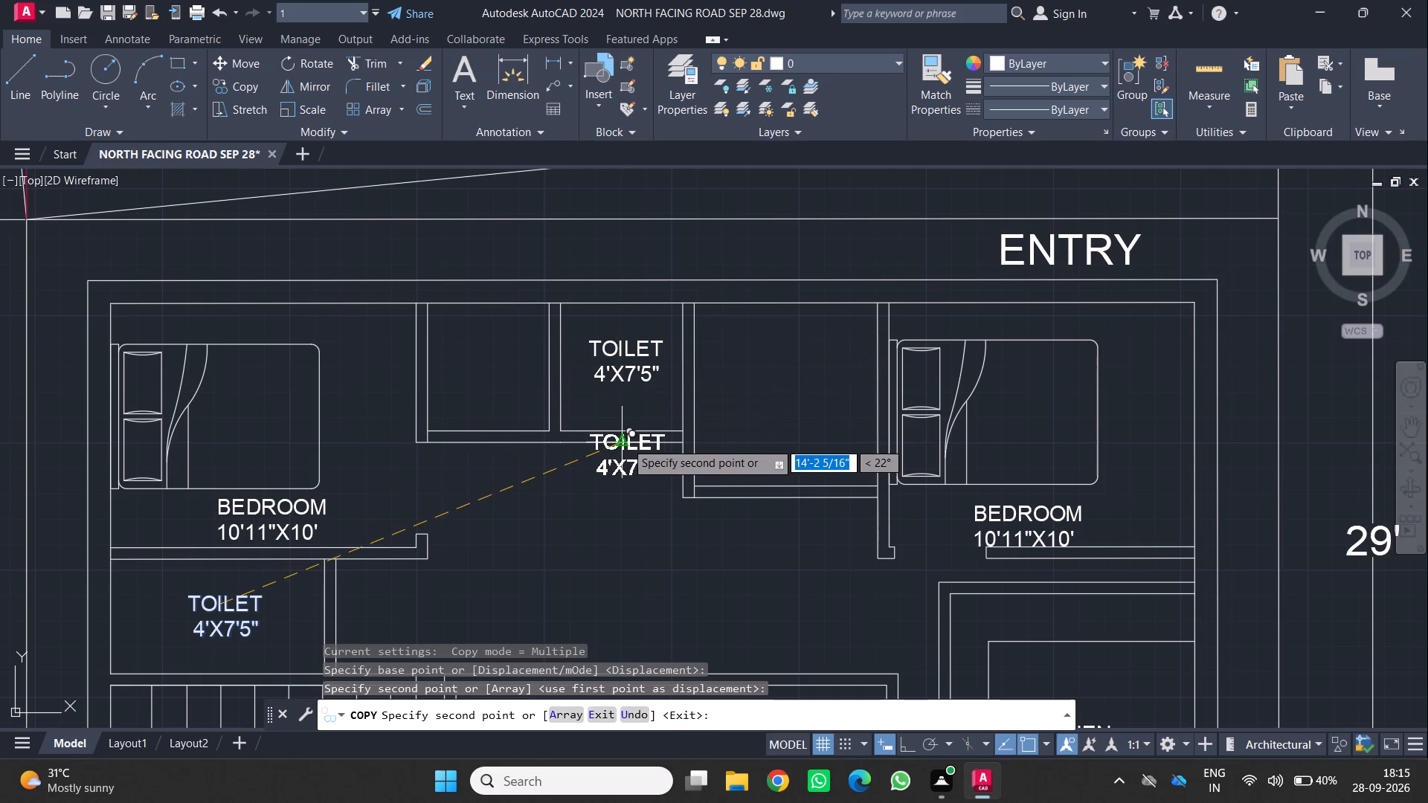
left_click(483, 355)
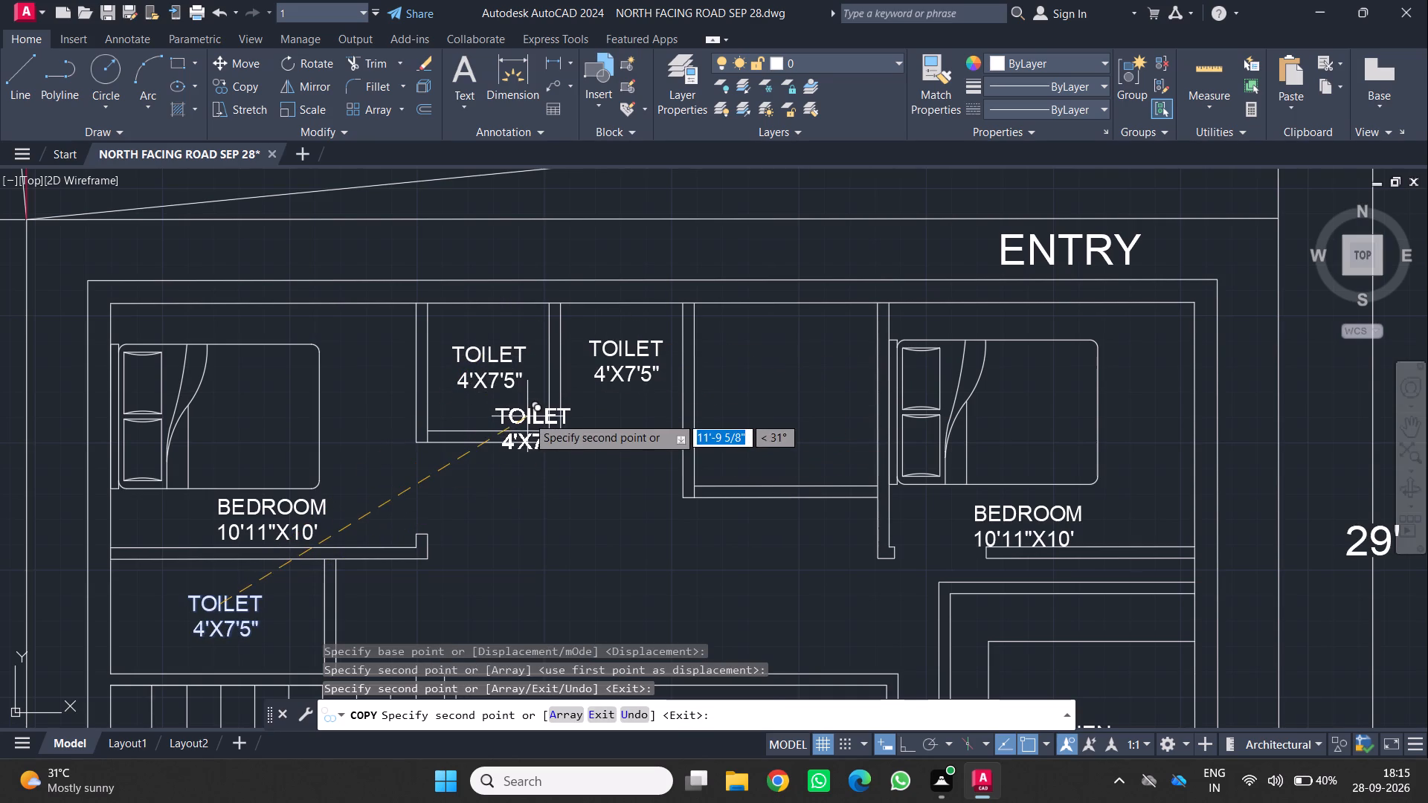
key("Return")
Replace TOILET with SM in the label of the small middle room beside the northwest bedroom, centred above its size.
double_click(509, 354)
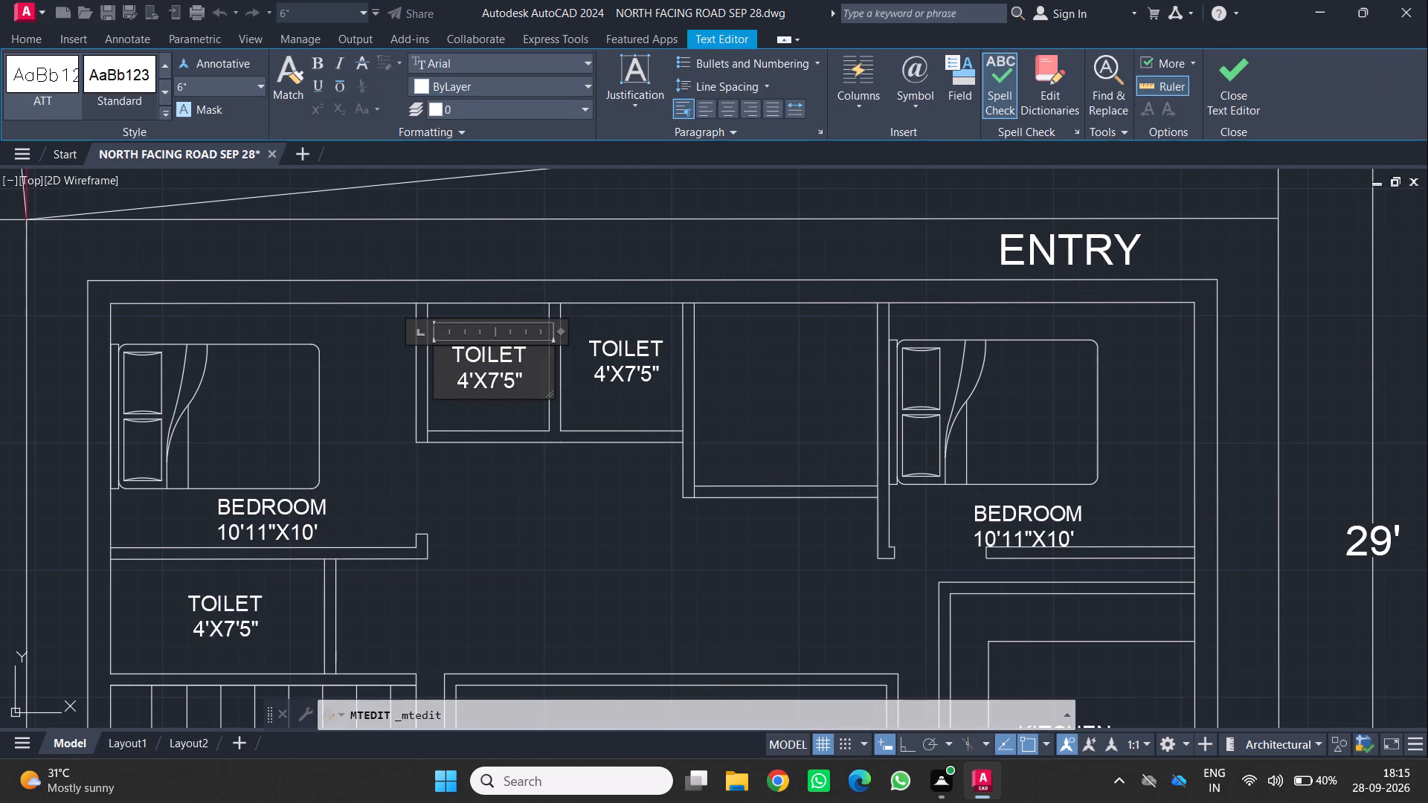
left_click(527, 365)
key("BackSpace")
key("BackSpace")
key("BackSpace")
key("BackSpace")
key("BackSpace")
key("BackSpace")
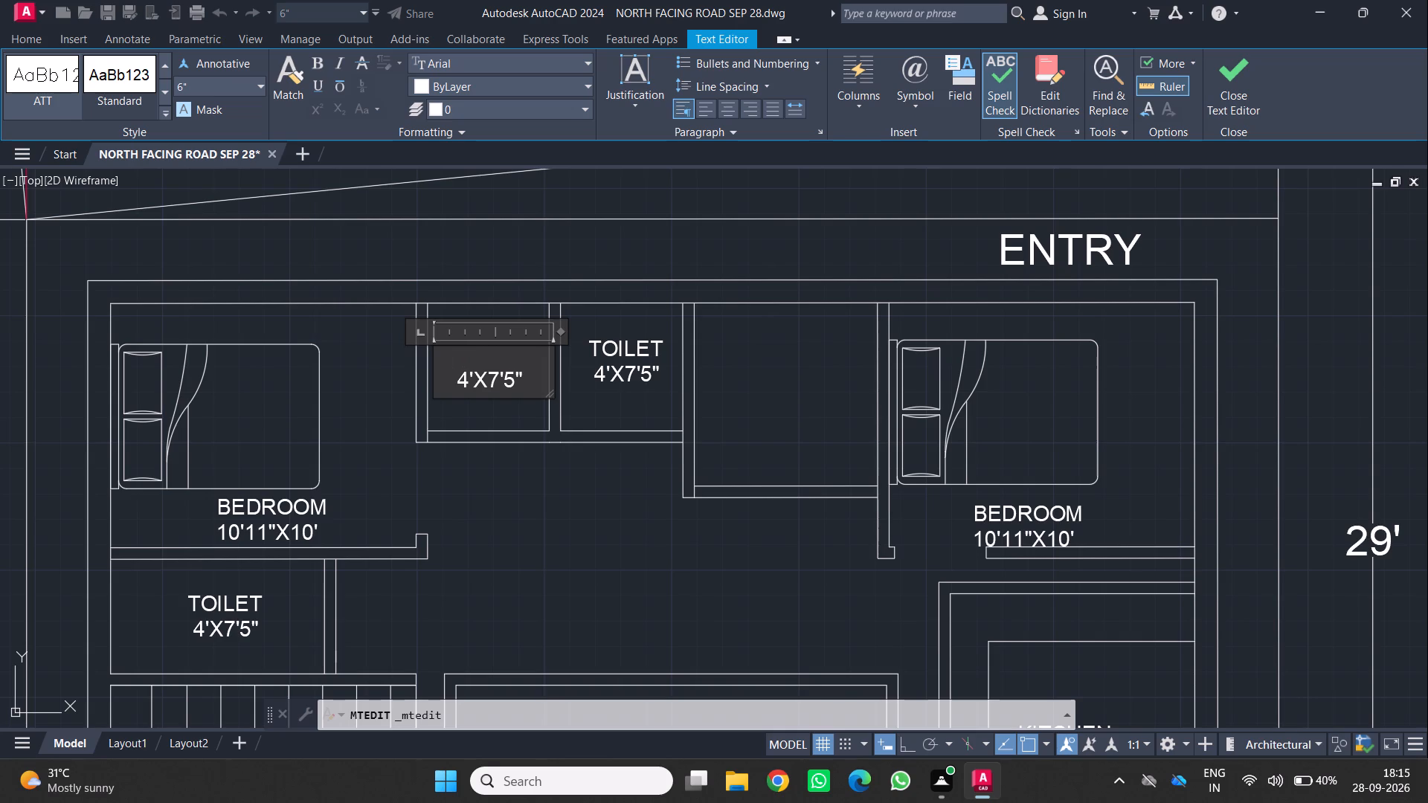
key("s")
key("m")
left_click(441, 354)
key("space")
key("space")
key("space")
key("space")
key("space")
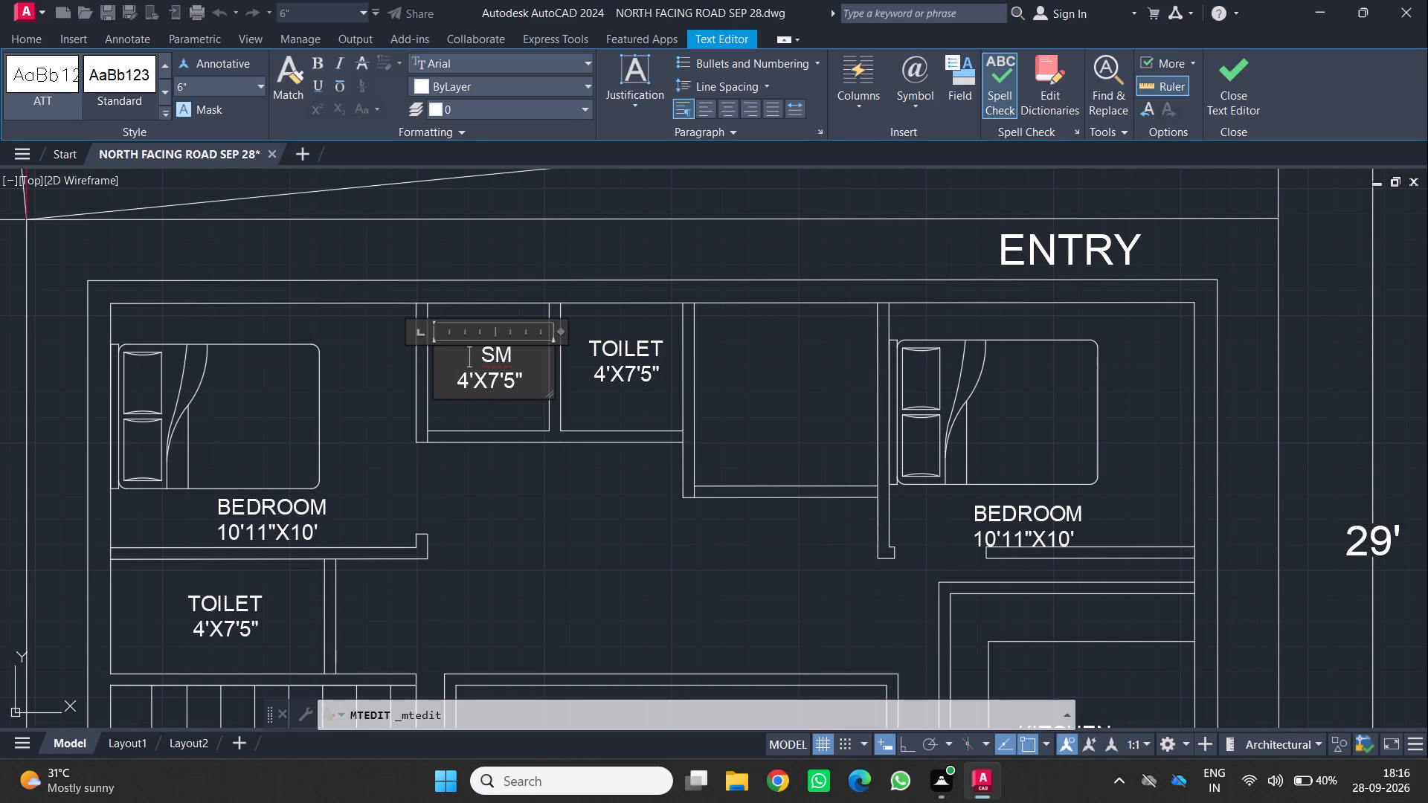
key("BackSpace")
left_click(516, 508)
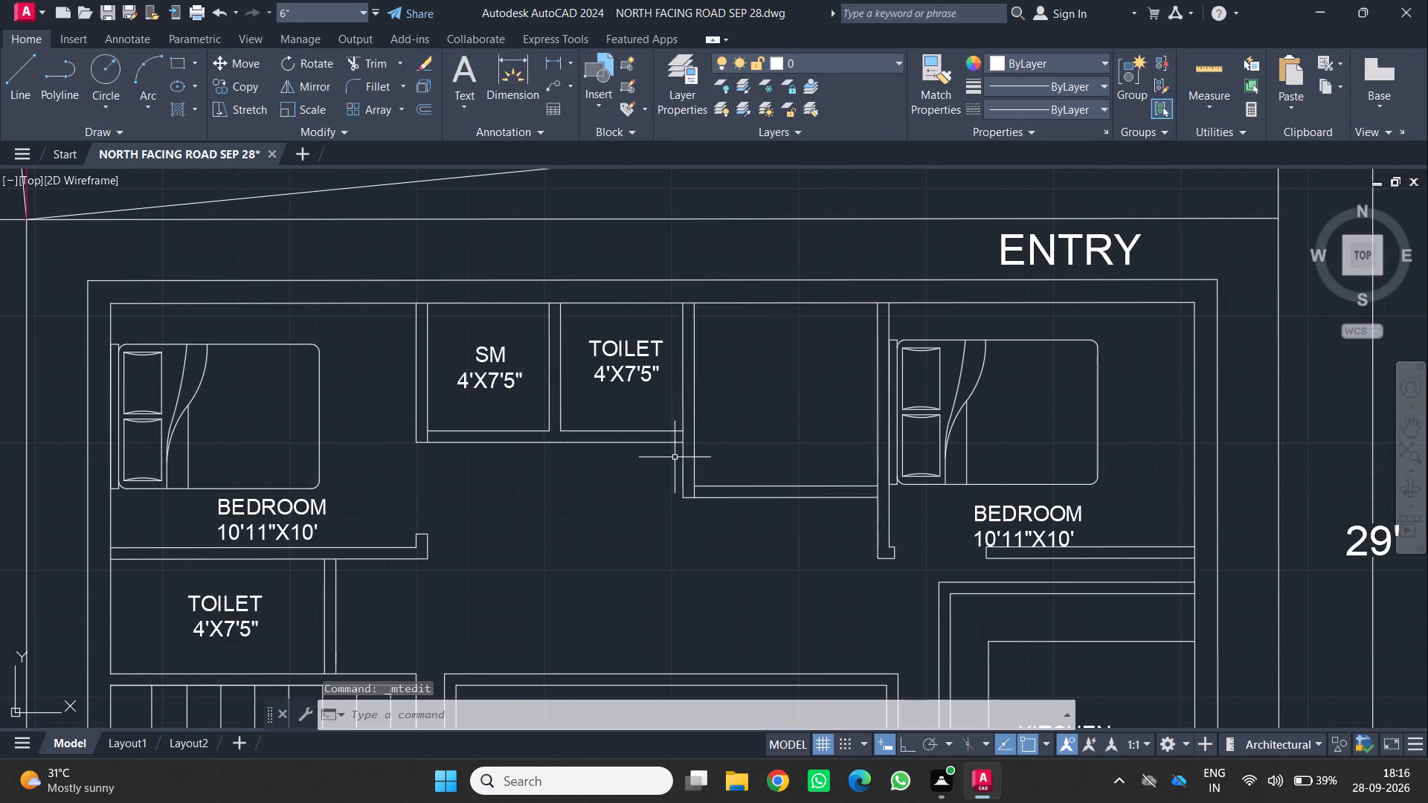
Add a multiline text label reading POOJA in the unlabelled room between the toilet and the northeast bedroom.
scroll(710, 426, "down", 1)
middle_click_drag(714, 425, 577, 348)
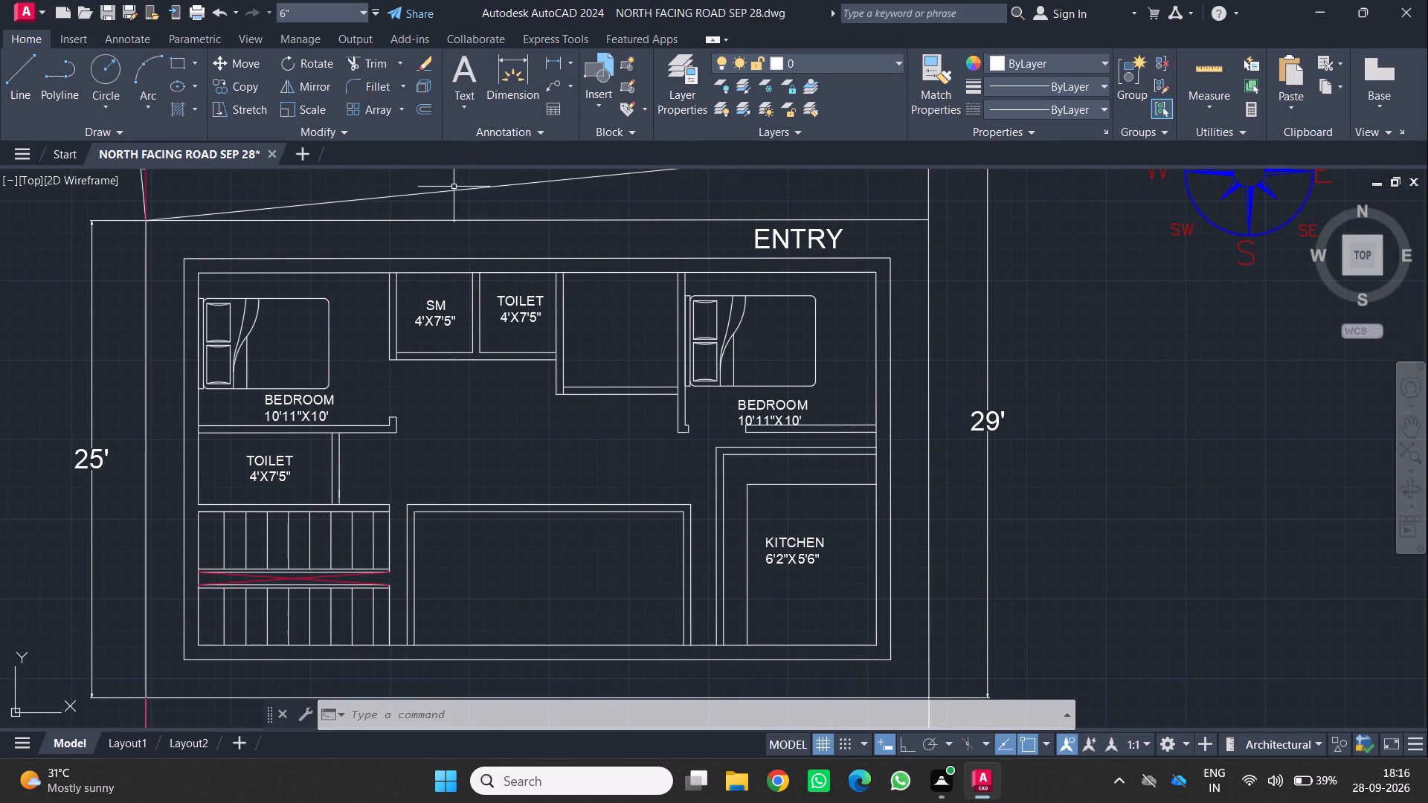
left_click(461, 74)
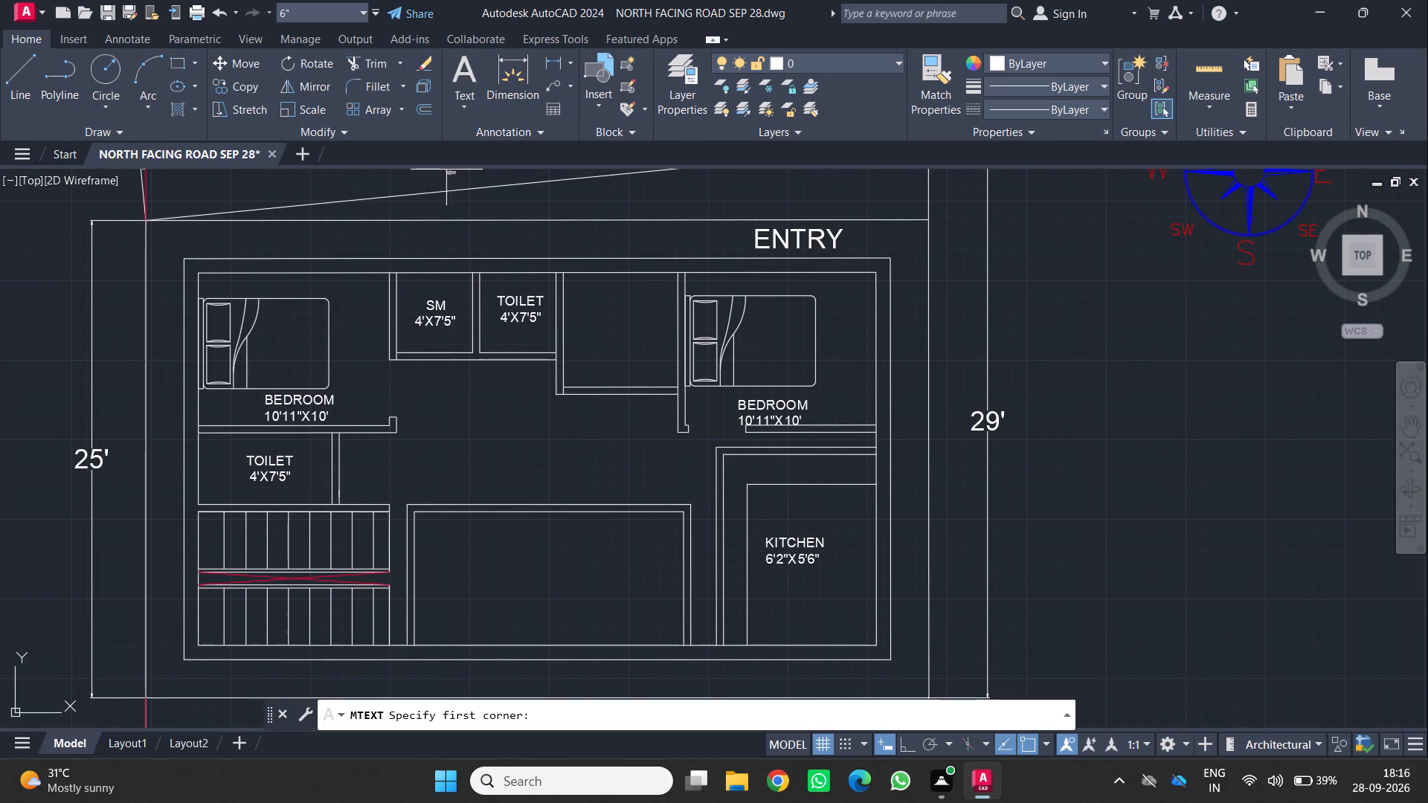
left_click(602, 313)
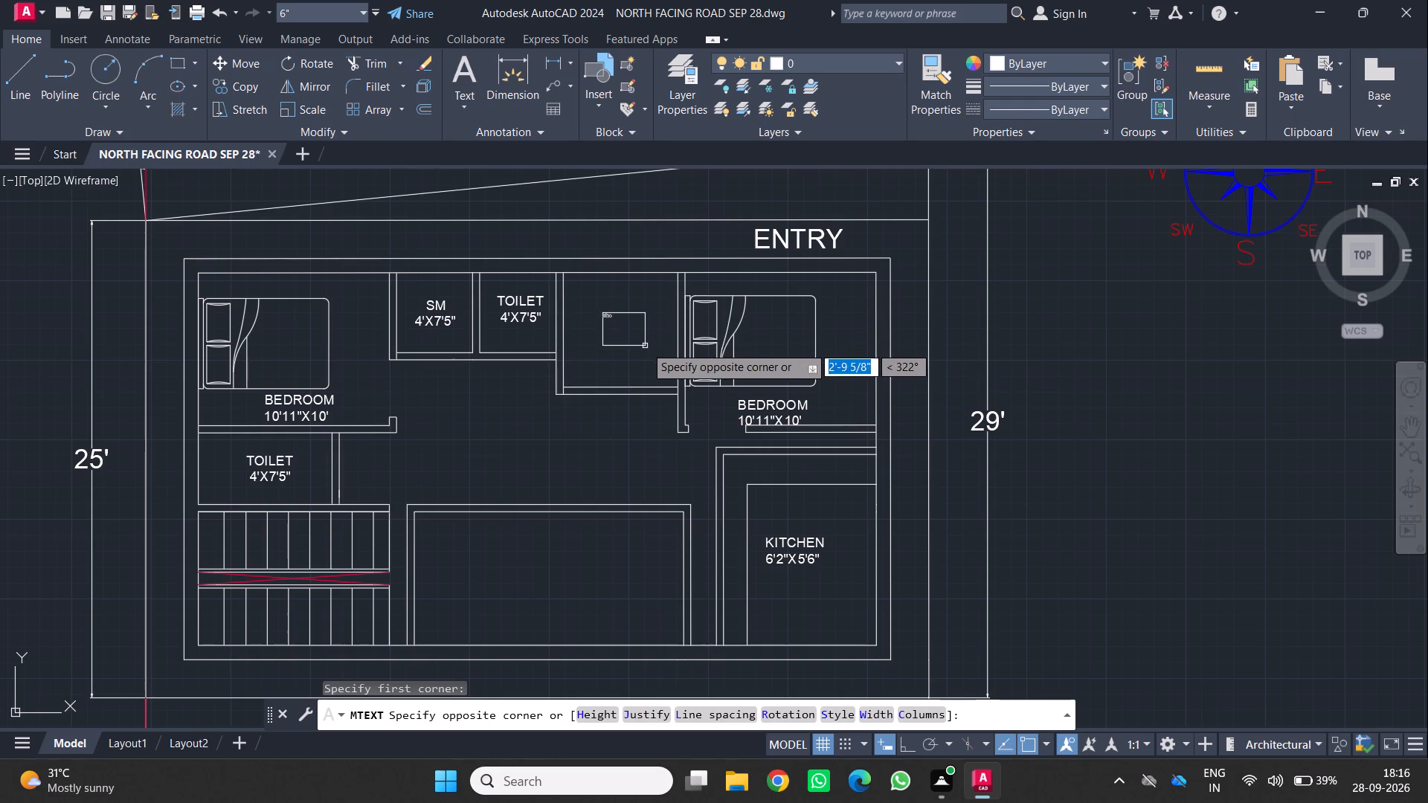
left_click(654, 358)
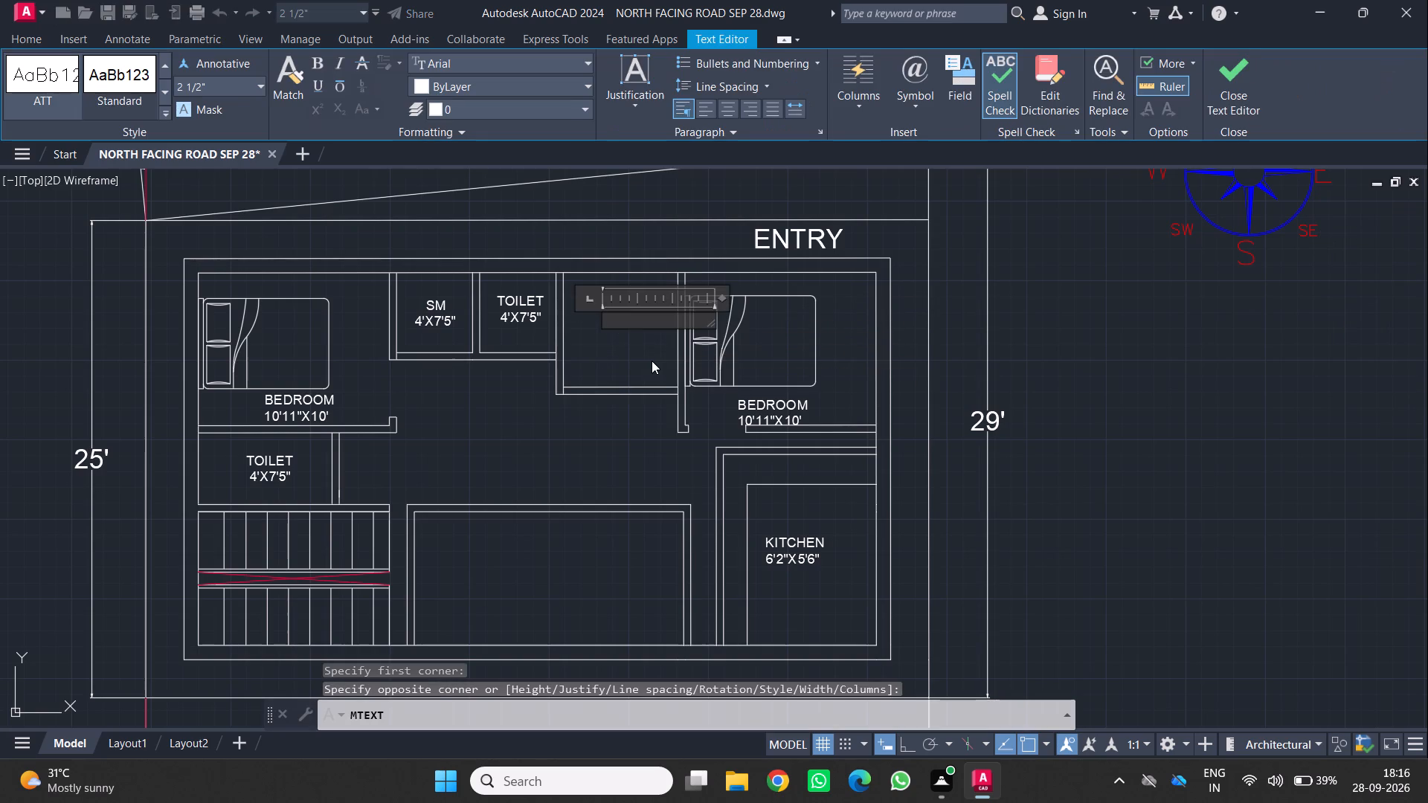
type("6'")
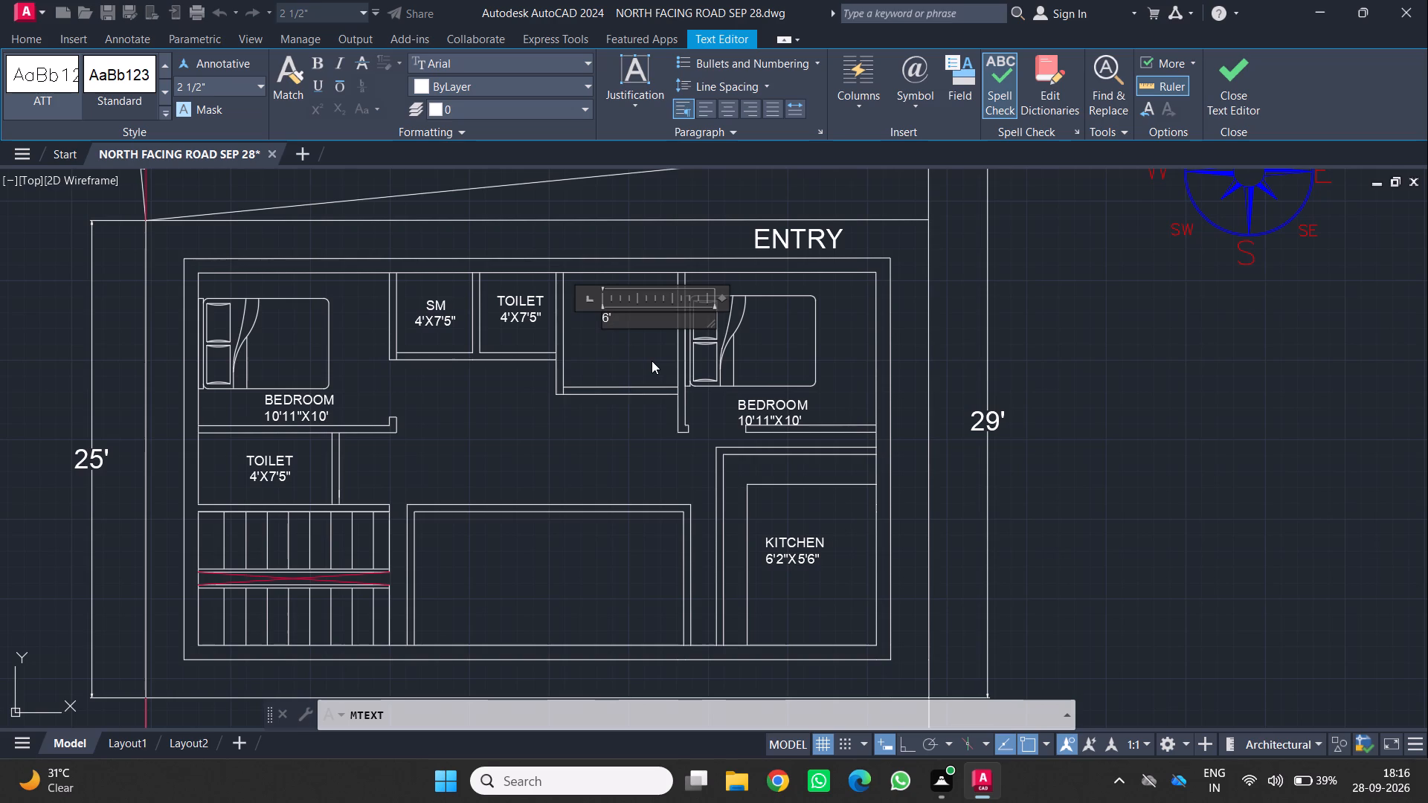
key("2")
key("shift+quotedbl")
key("BackSpace")
key("BackSpace")
key("BackSpace")
key("BackSpace")
key("BackSpace")
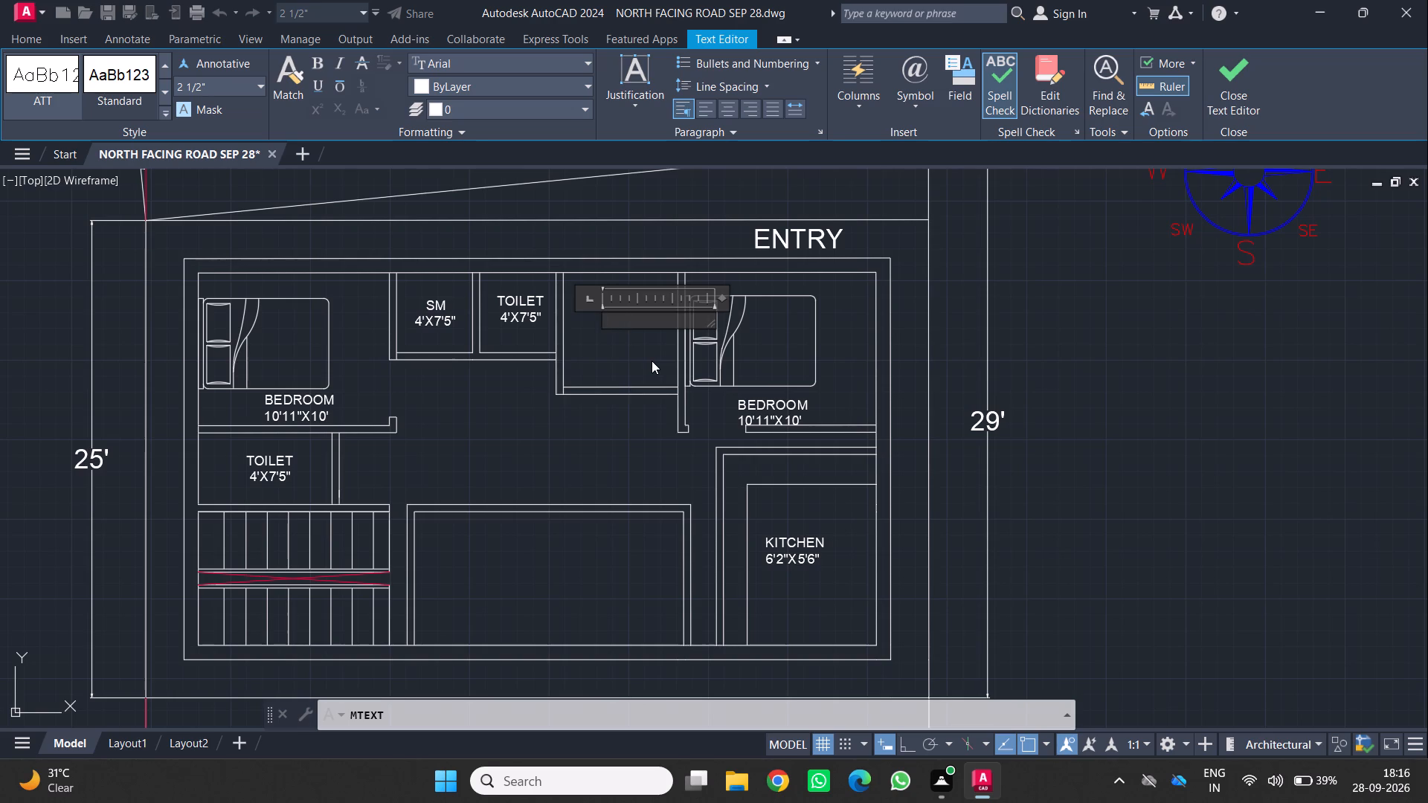
type("POOJ")
type("A")
key("space")
Enter the size 5'5"X5'5" on a second line under POOJA and finish the label.
key("Return")
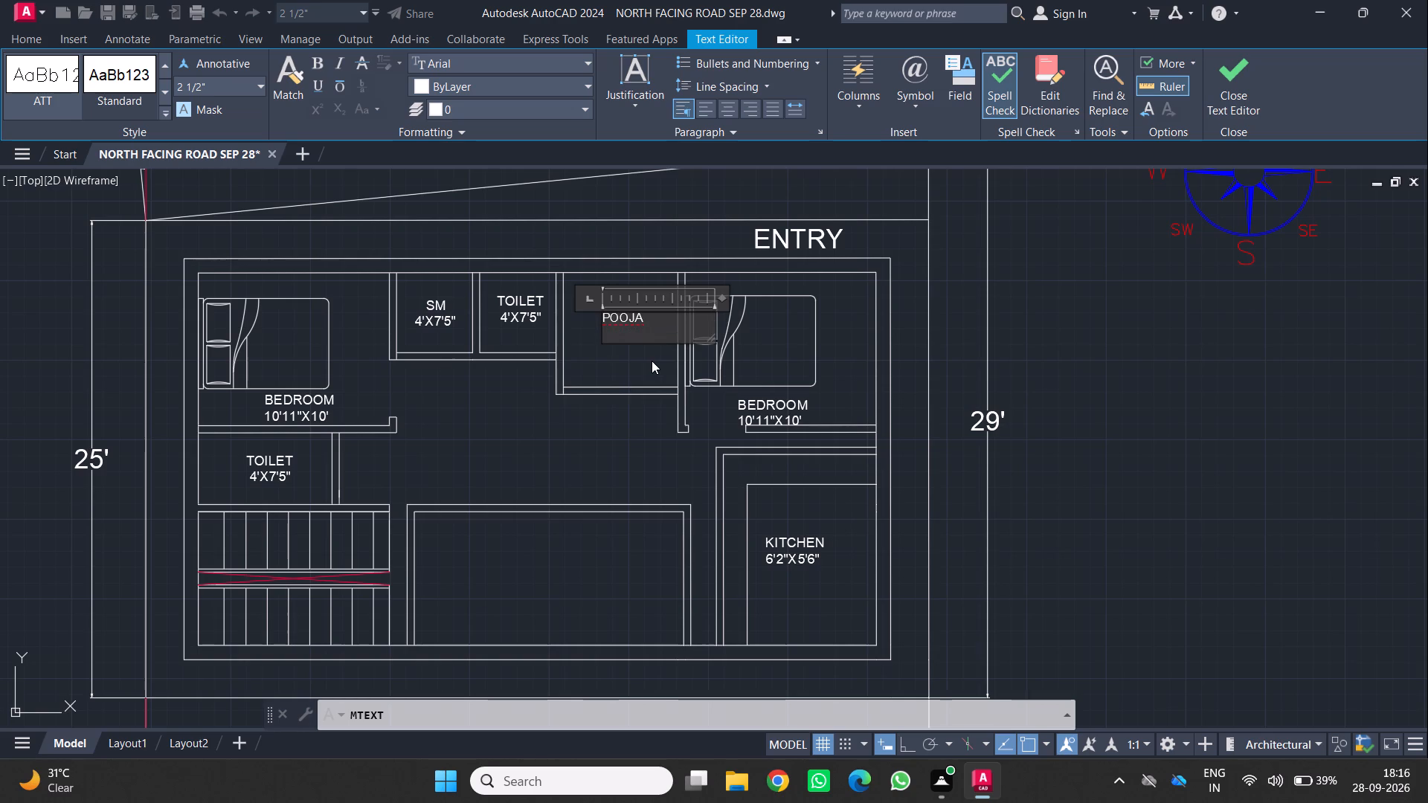
type("6'3")
key("BackSpace")
key("BackSpace")
key("BackSpace")
type("5'")
type("5\"")
key("x")
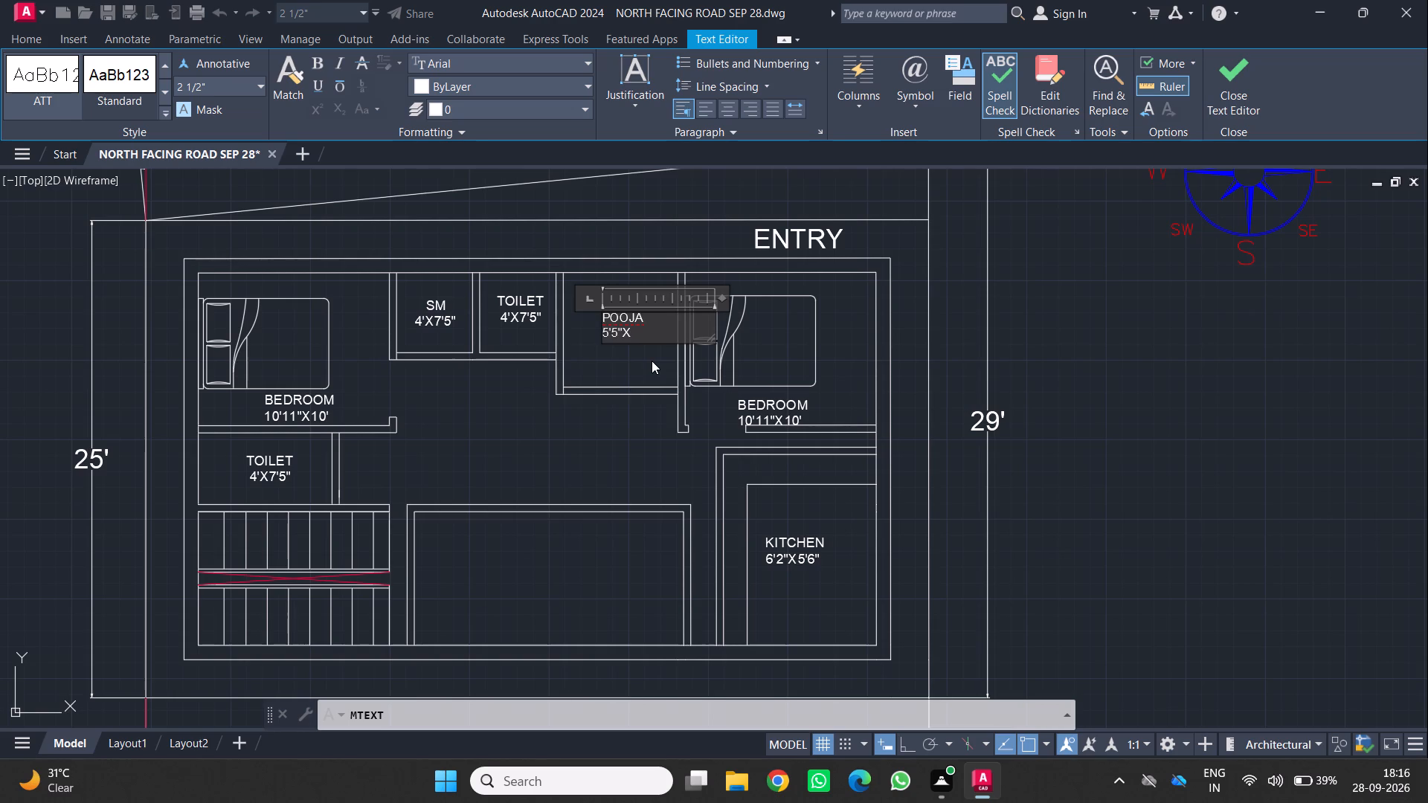
type("5'5\"")
left_click(646, 361)
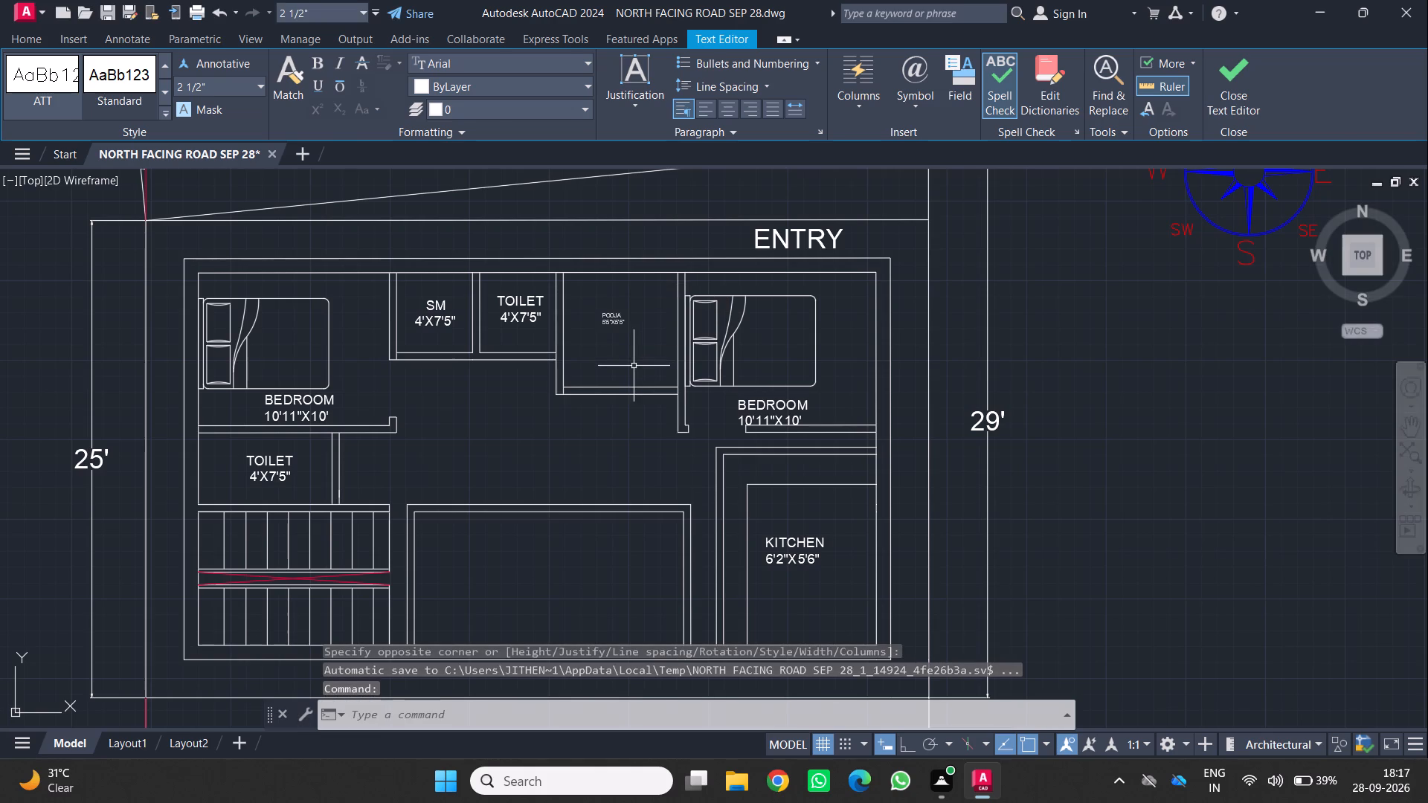
Set the text height of the POOJA label to 6" in its properties.
scroll(605, 286, "up", 1)
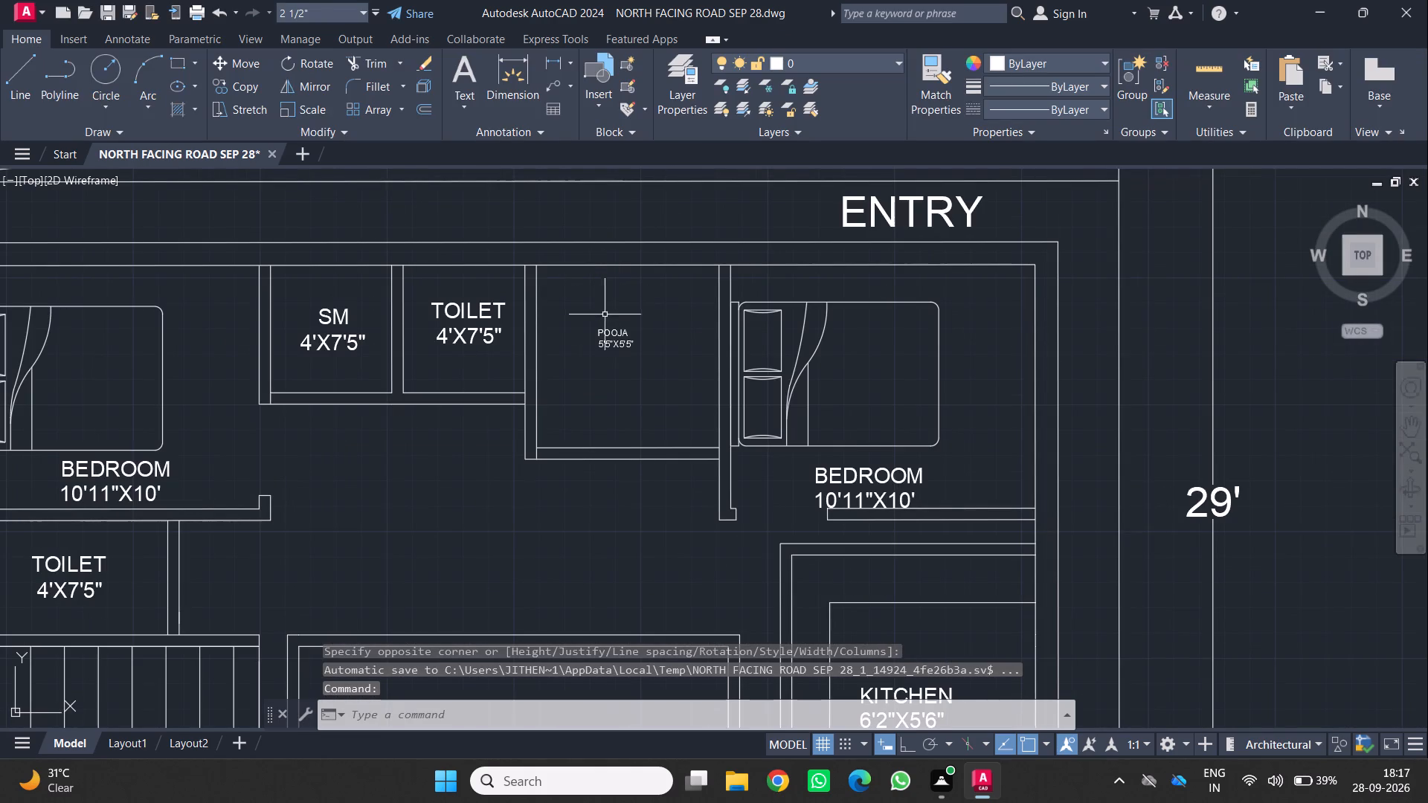
left_click(609, 334)
type("PR")
left_click(660, 368)
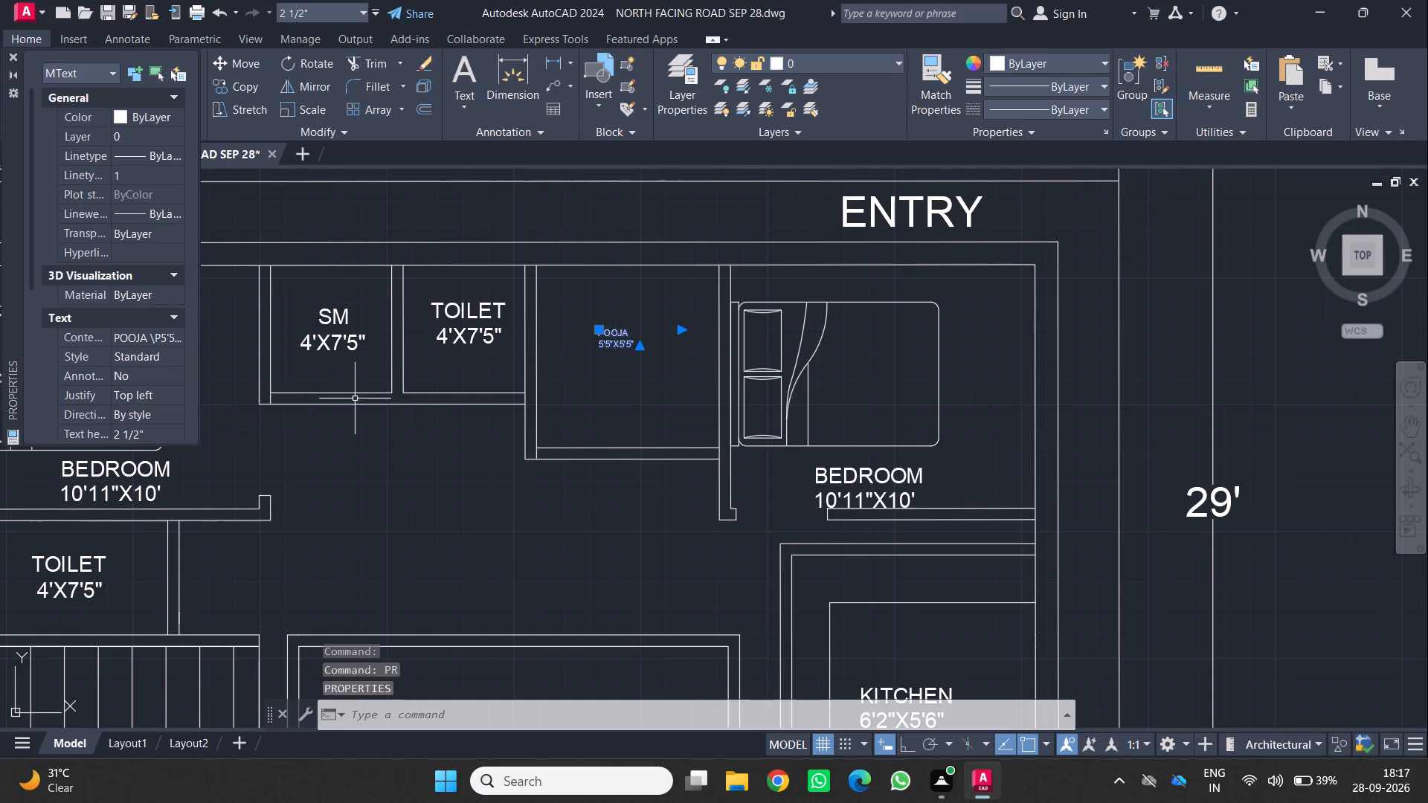
left_click(157, 441)
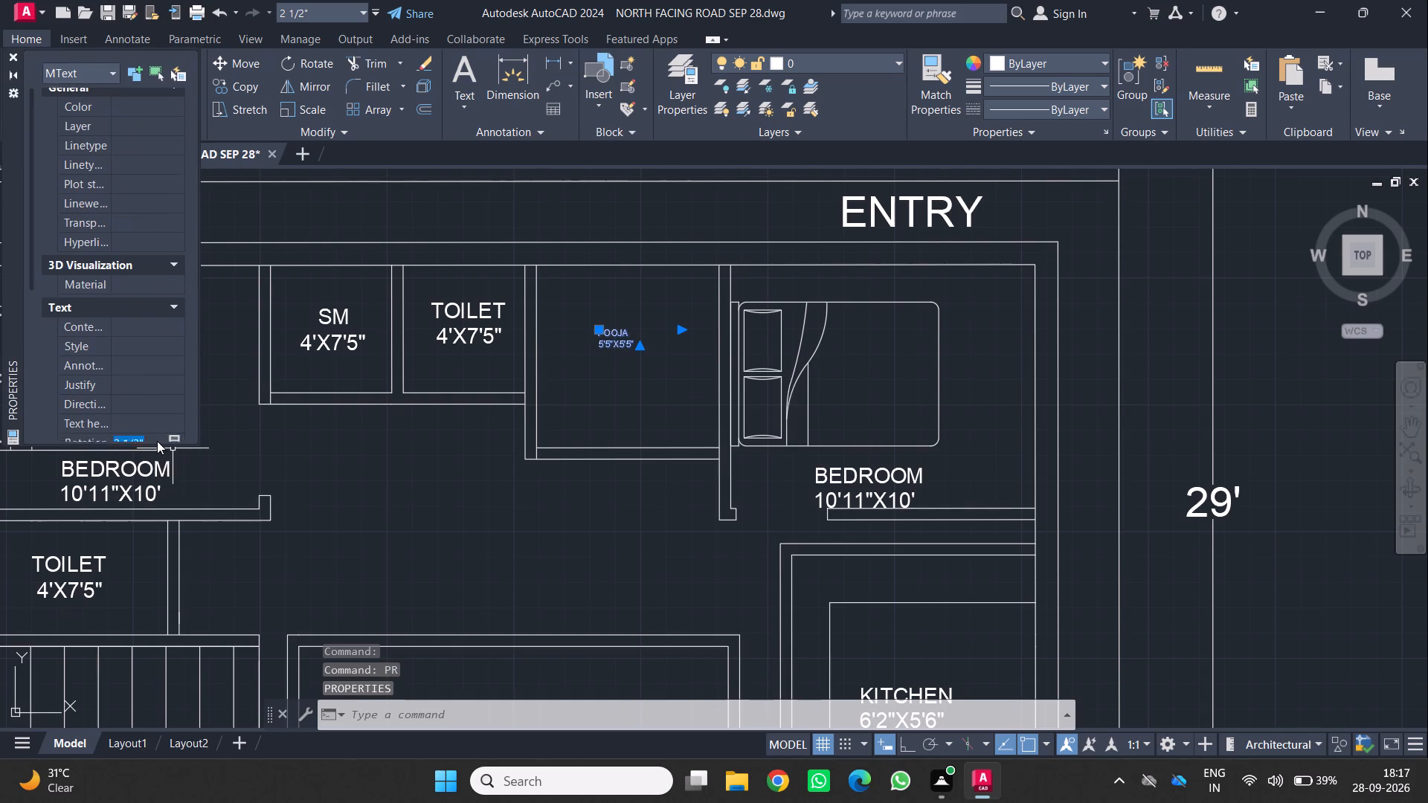
key("6")
key("Return")
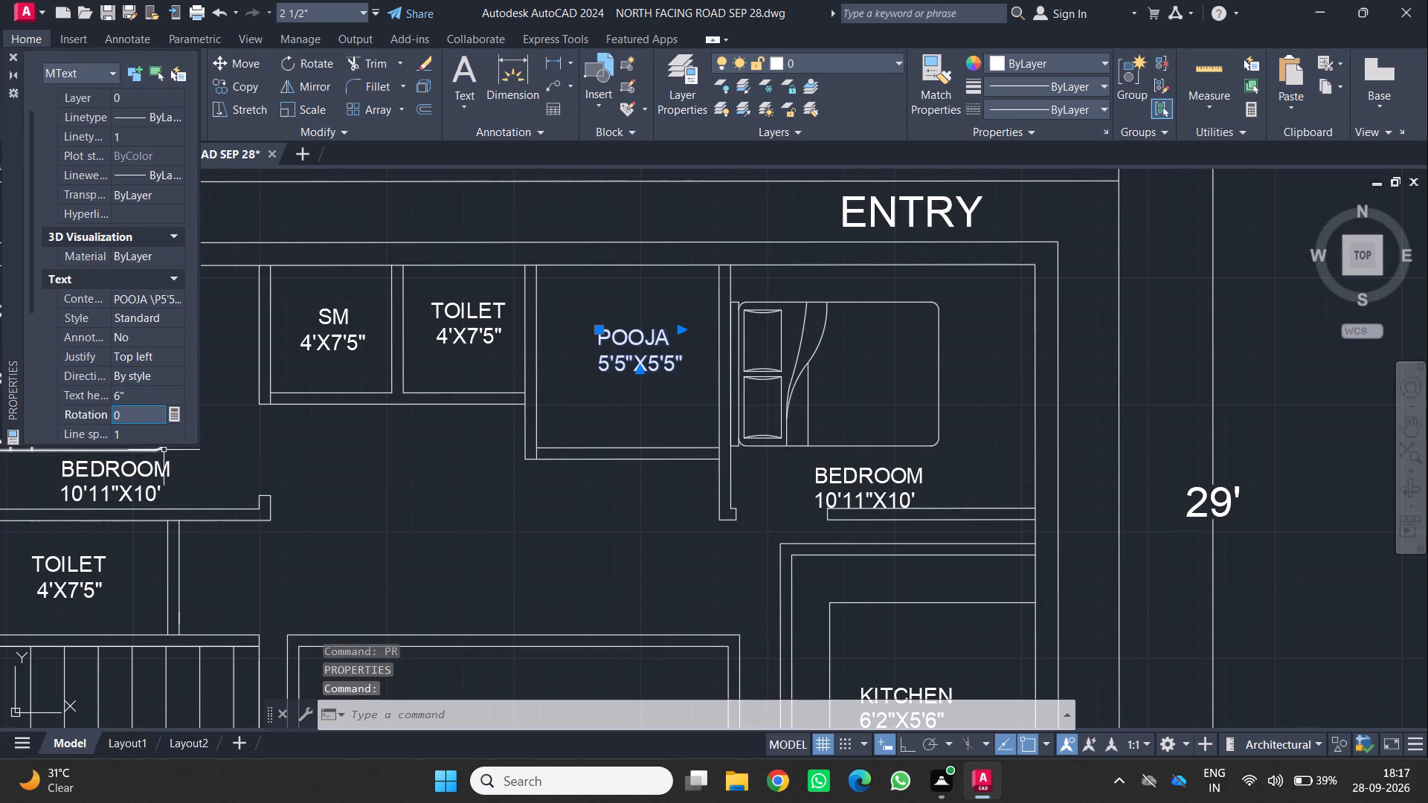
key("Escape")
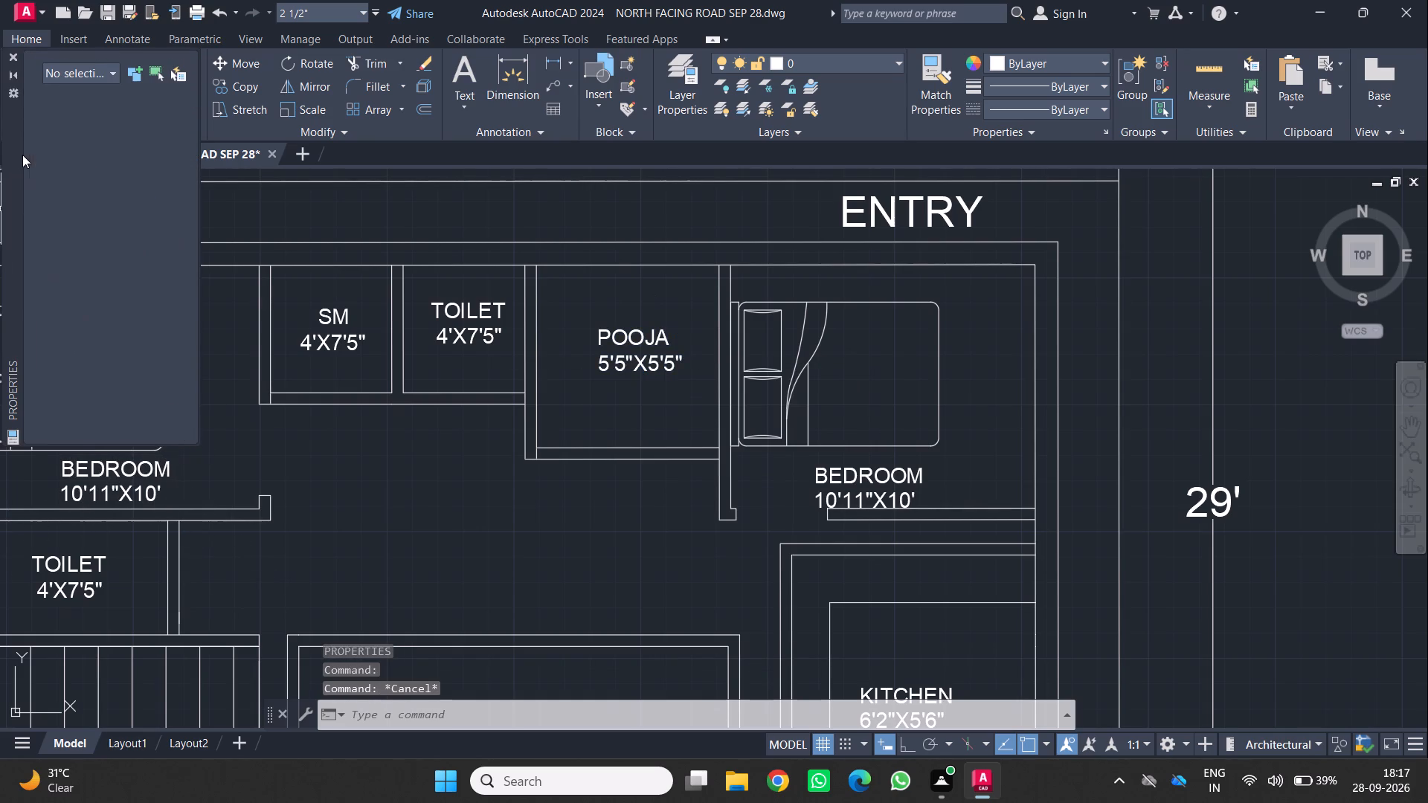
left_click(13, 57)
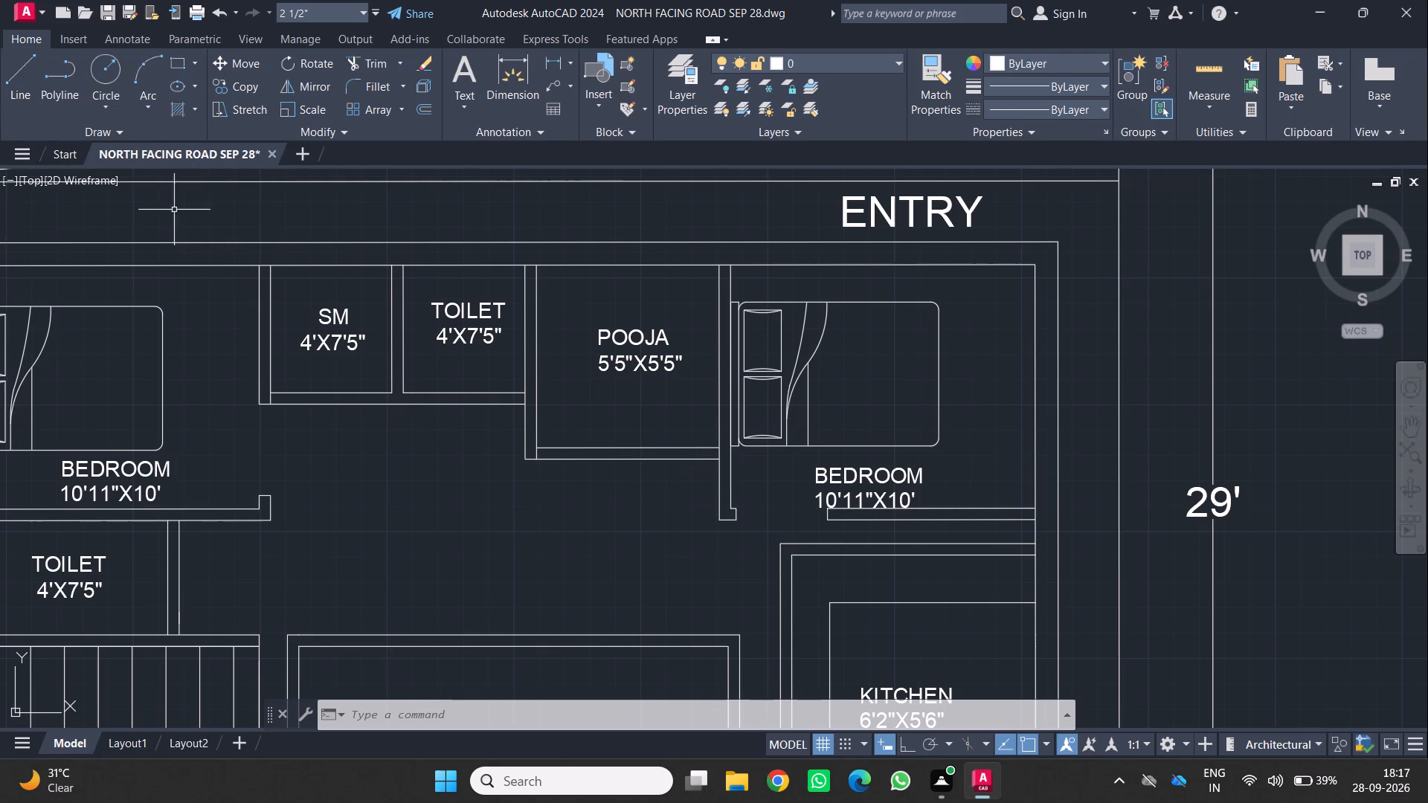
Draw a short line across the thickness of the pooja room's south wall, near its west end, as a door jamb.
left_click(13, 68)
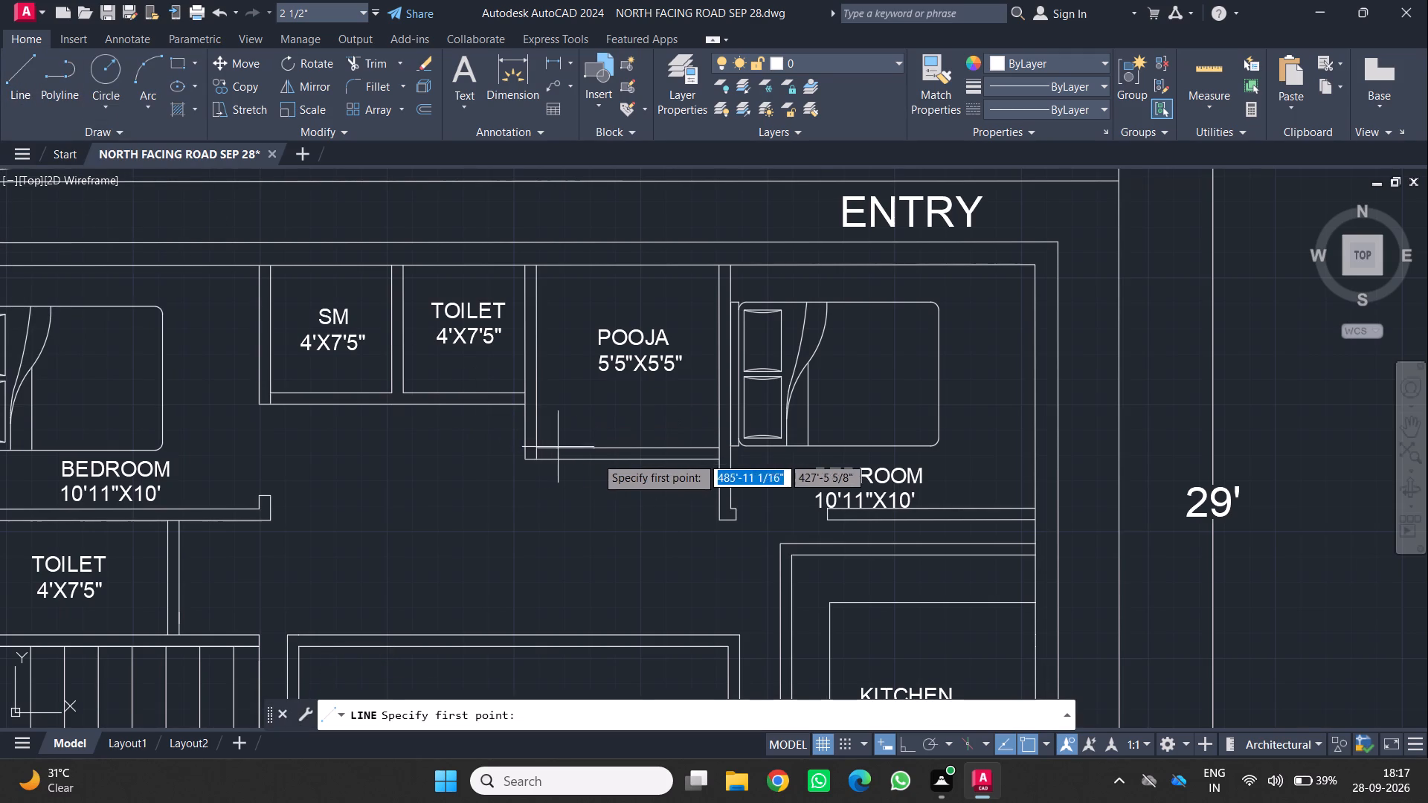
left_click(594, 451)
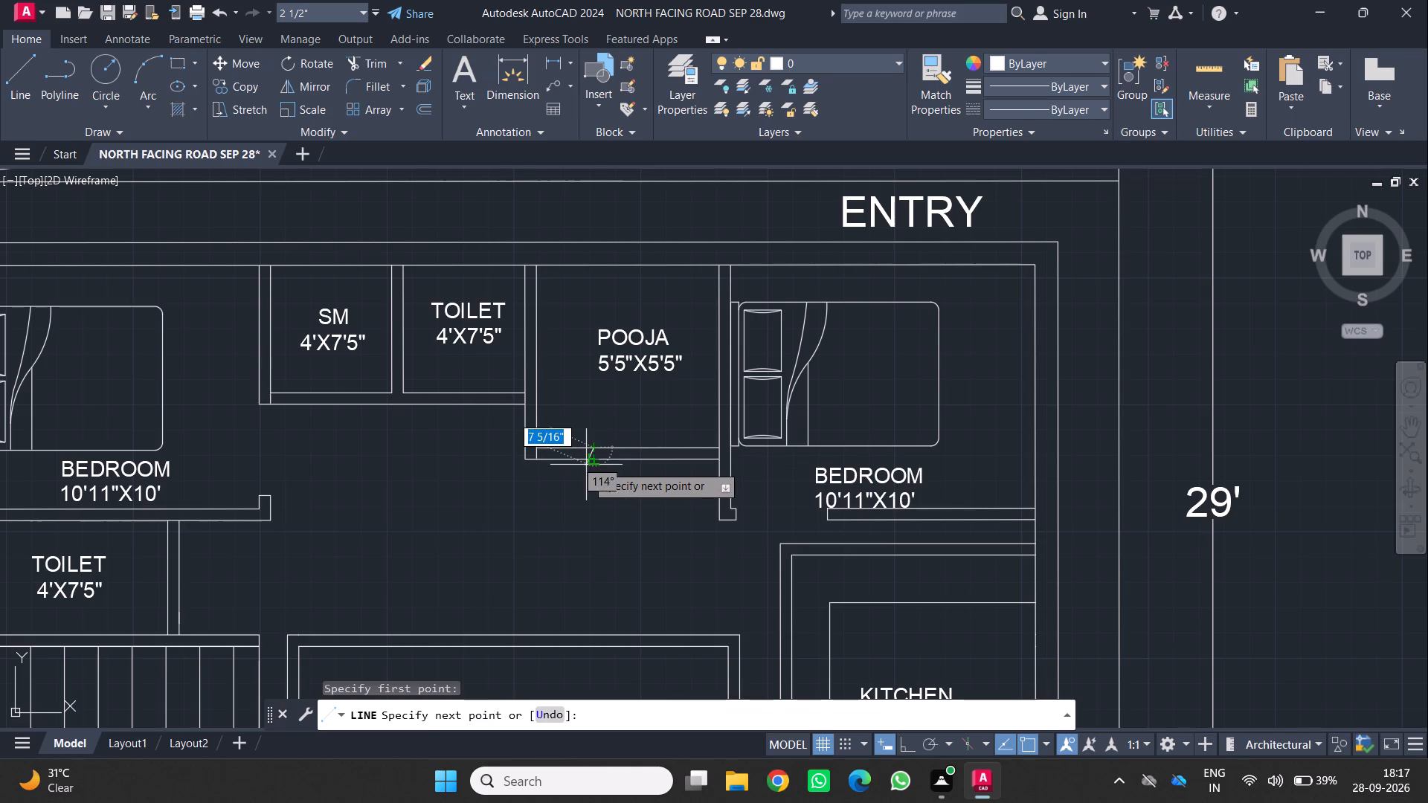
left_click(590, 460)
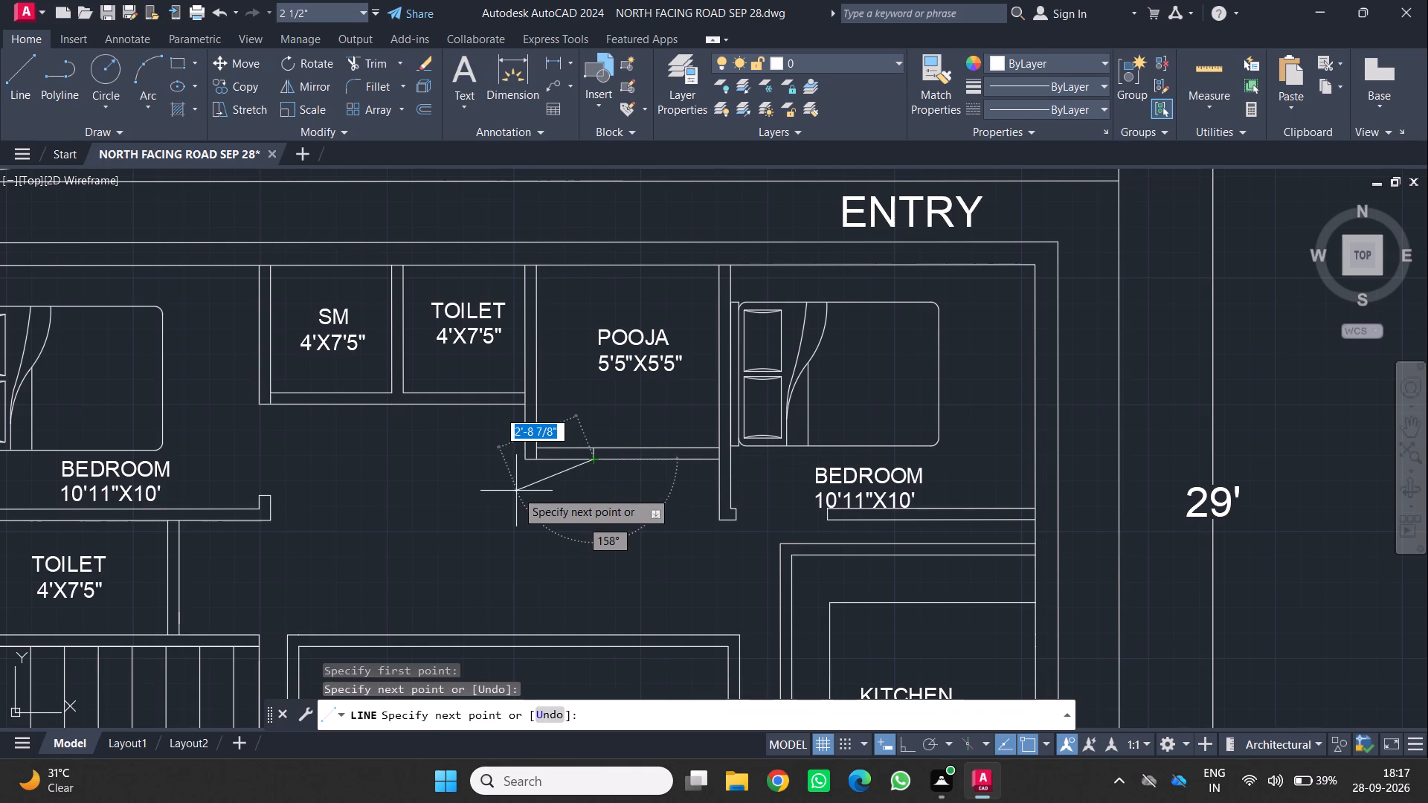
key("Return")
Offset the jamb line in the pooja room's south wall 2'6" to the east.
scroll(577, 466, "up", 2)
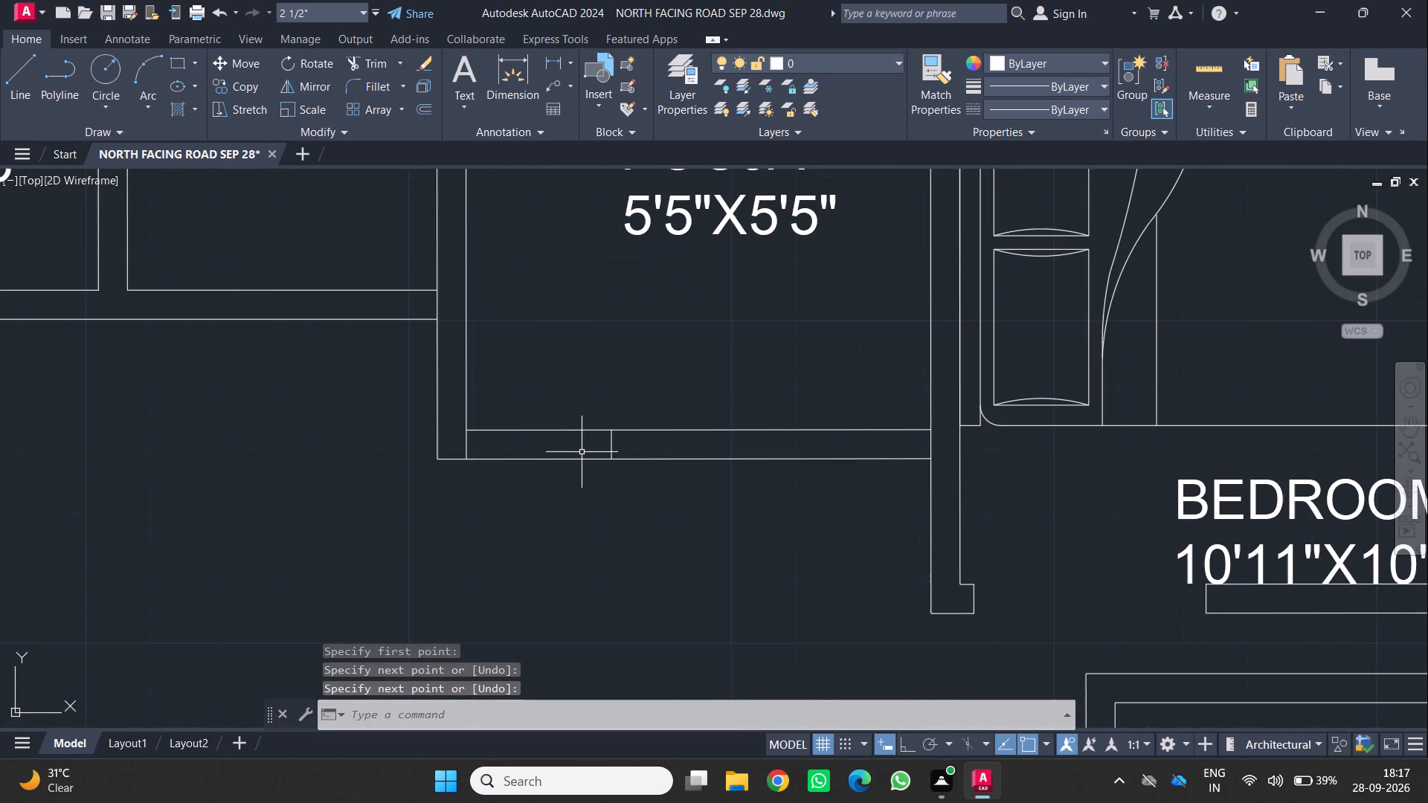
left_click(612, 444)
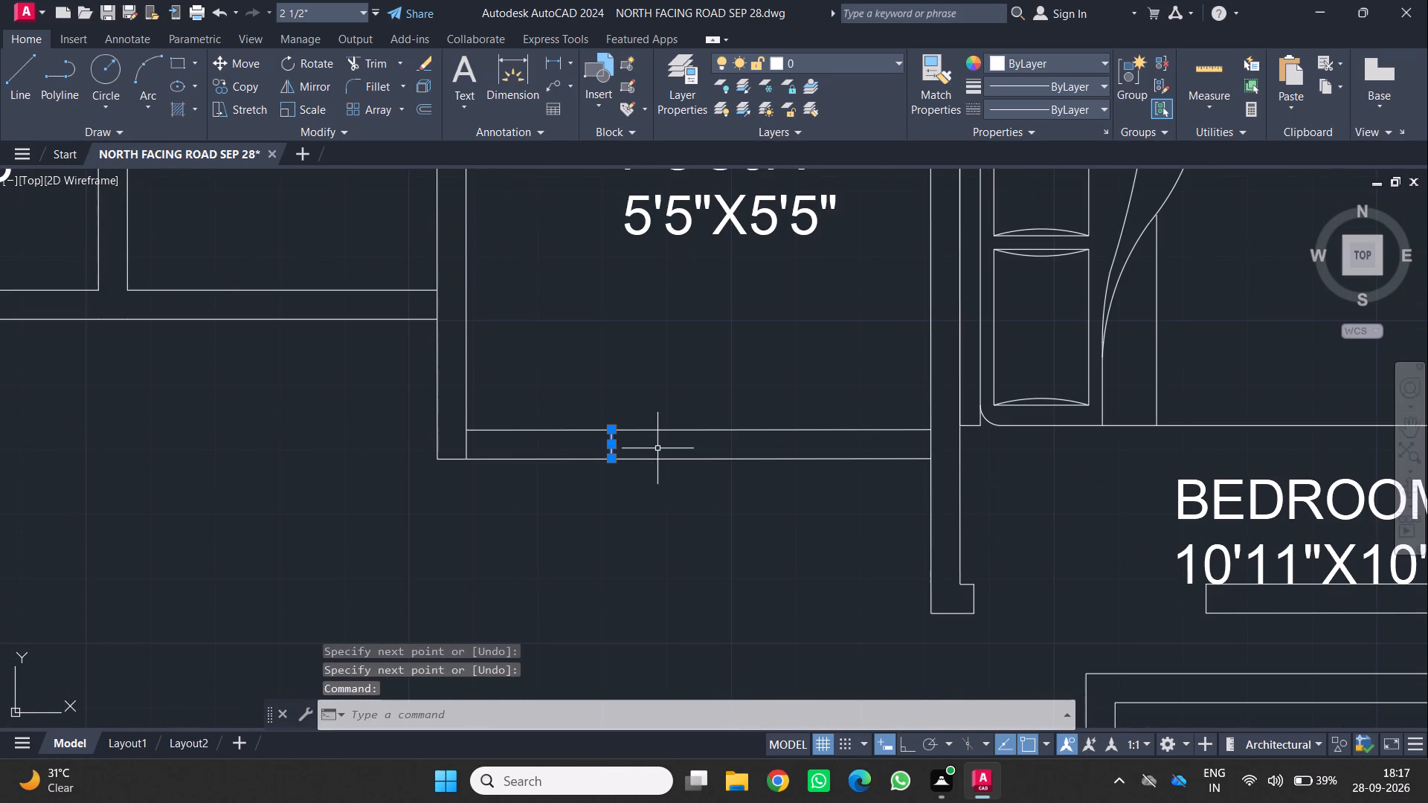
key("o")
key("Return")
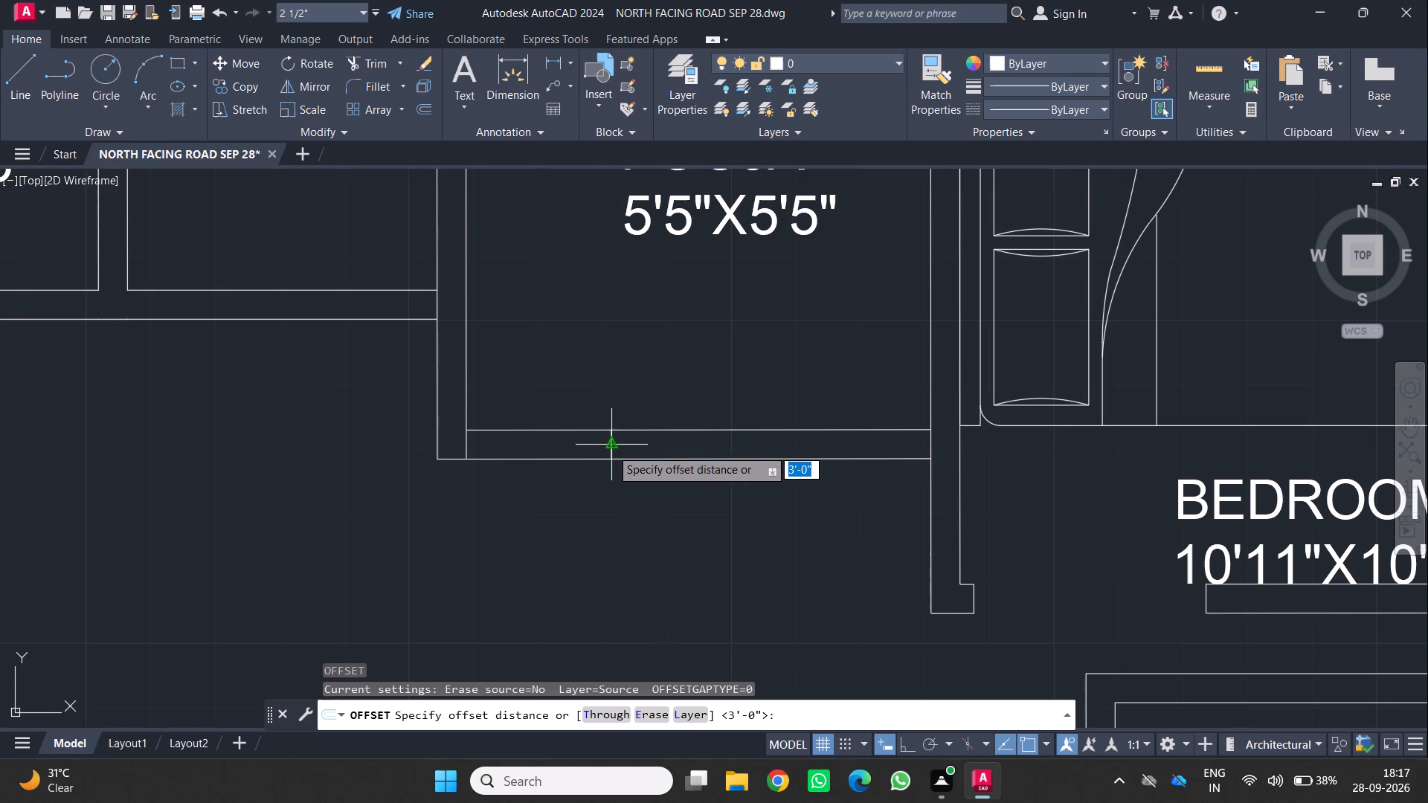
left_click_drag(611, 448, 623, 451)
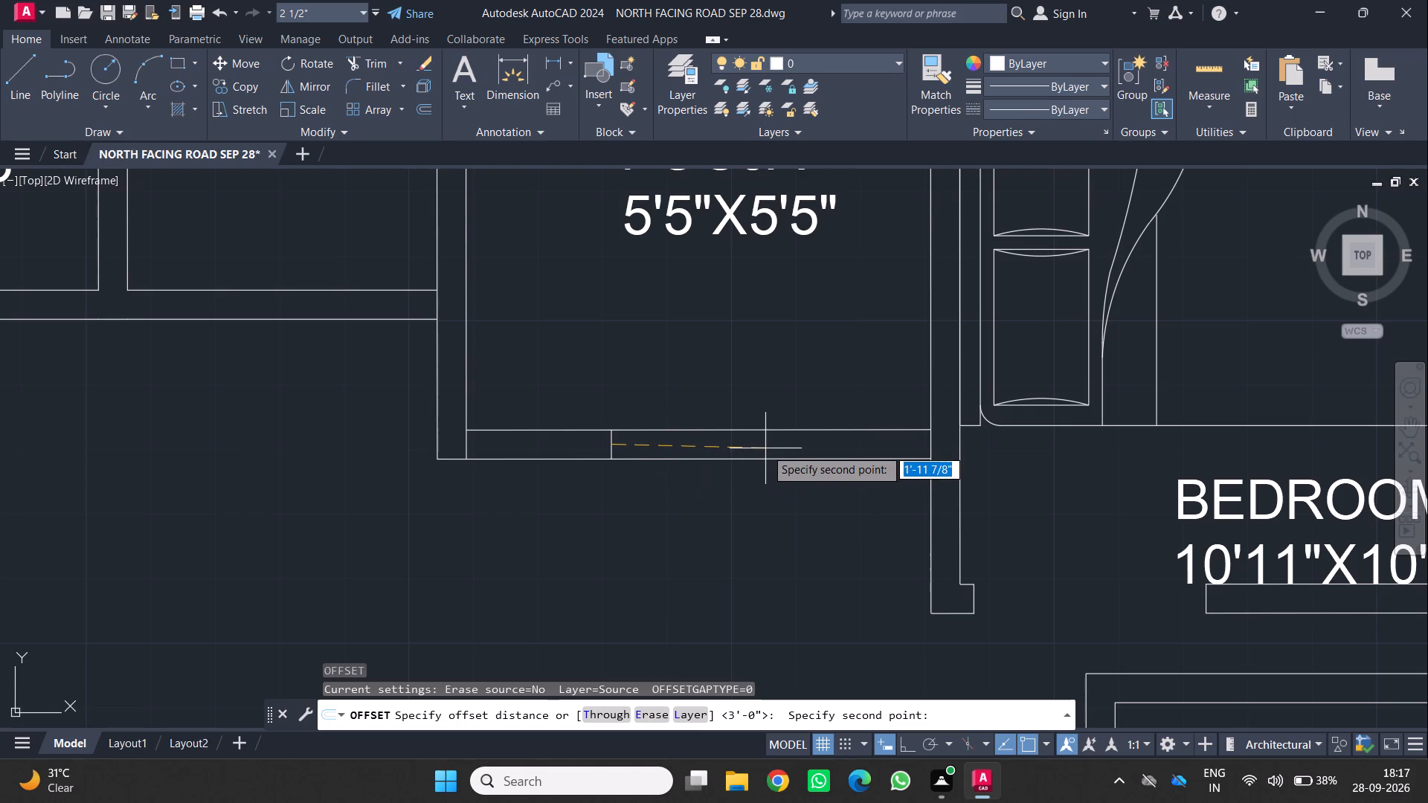
key("3")
key("BackSpace")
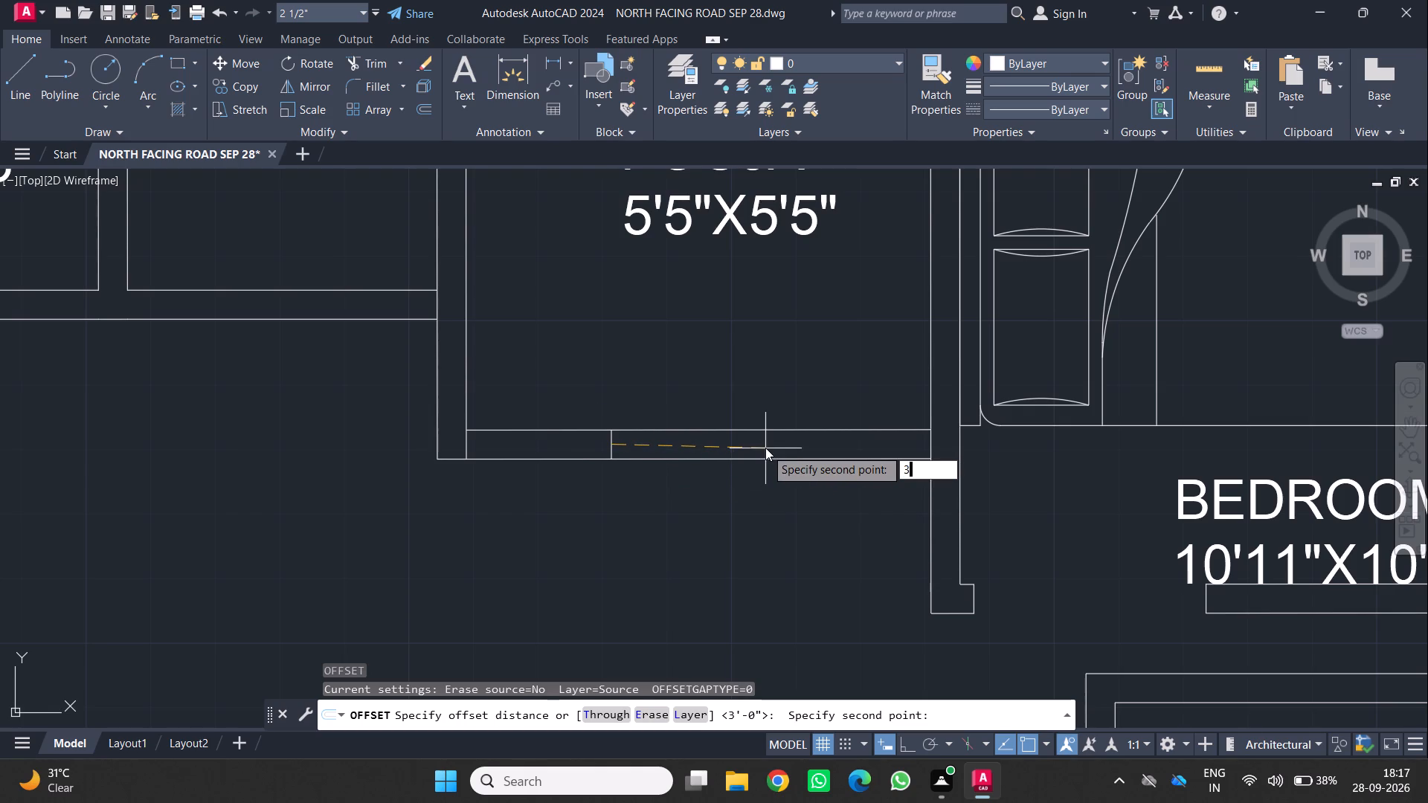
key("2")
key("apostrophe")
key("6")
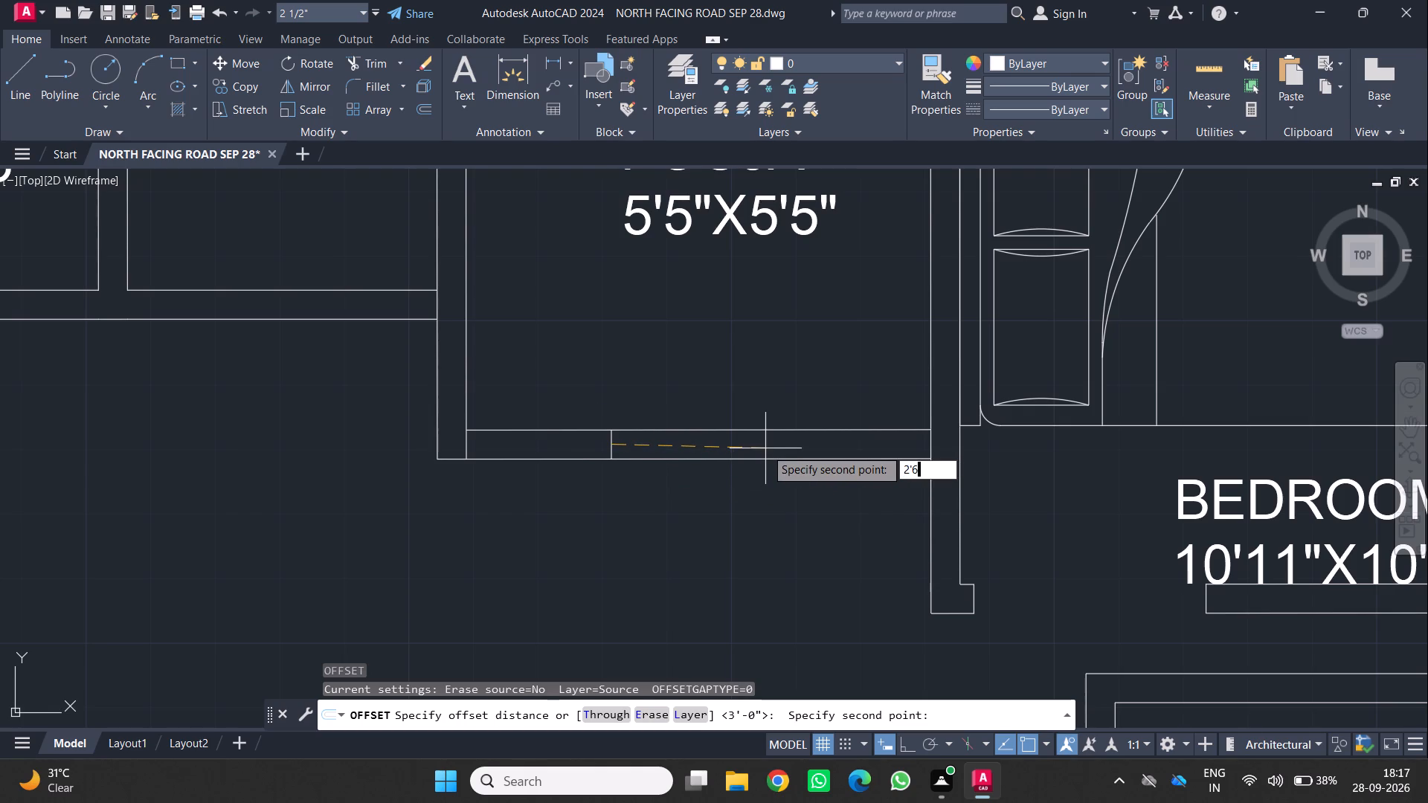
key("Return")
left_click(763, 448)
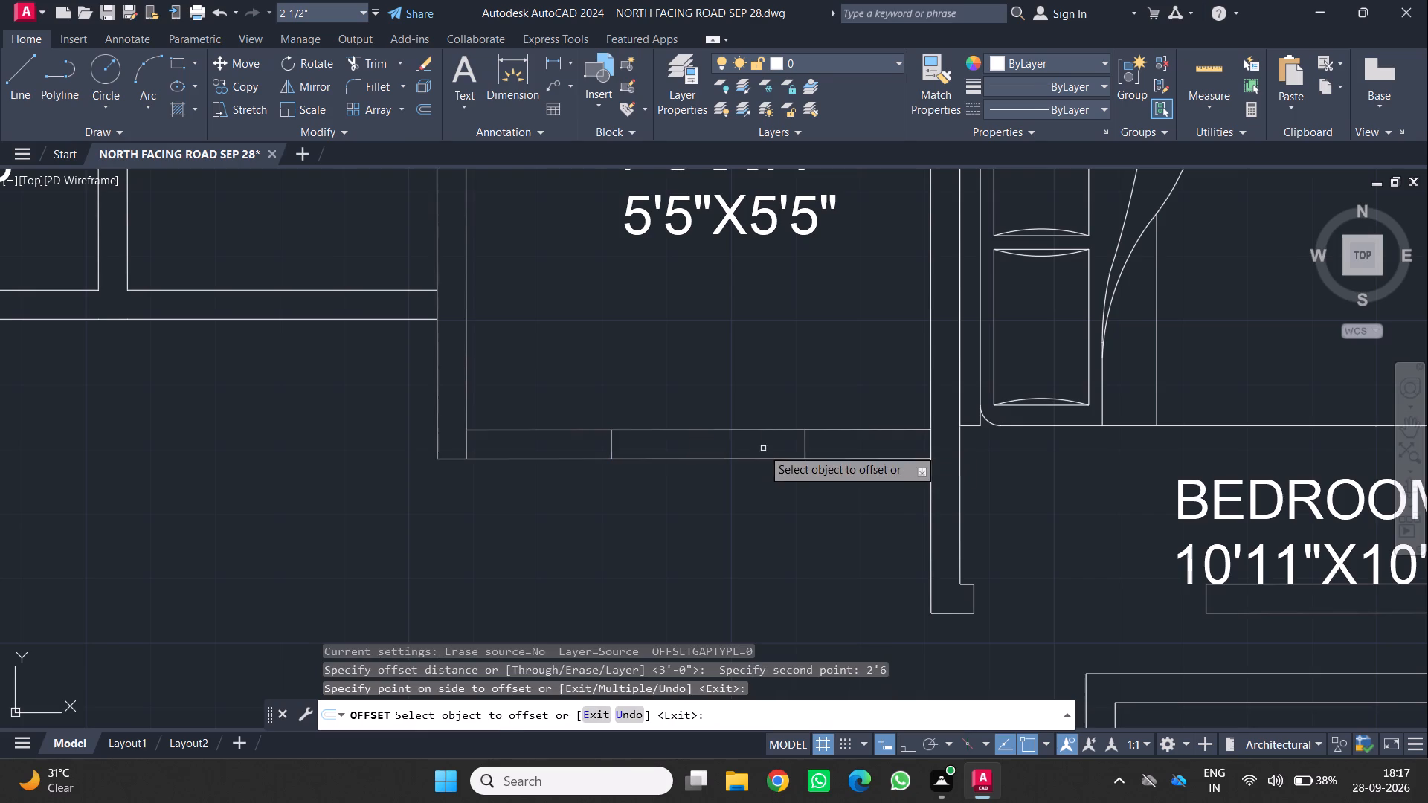
Trim both wall lines between the two jambs to open the doorway in the pooja room's south wall.
left_click(382, 54)
left_click(378, 59)
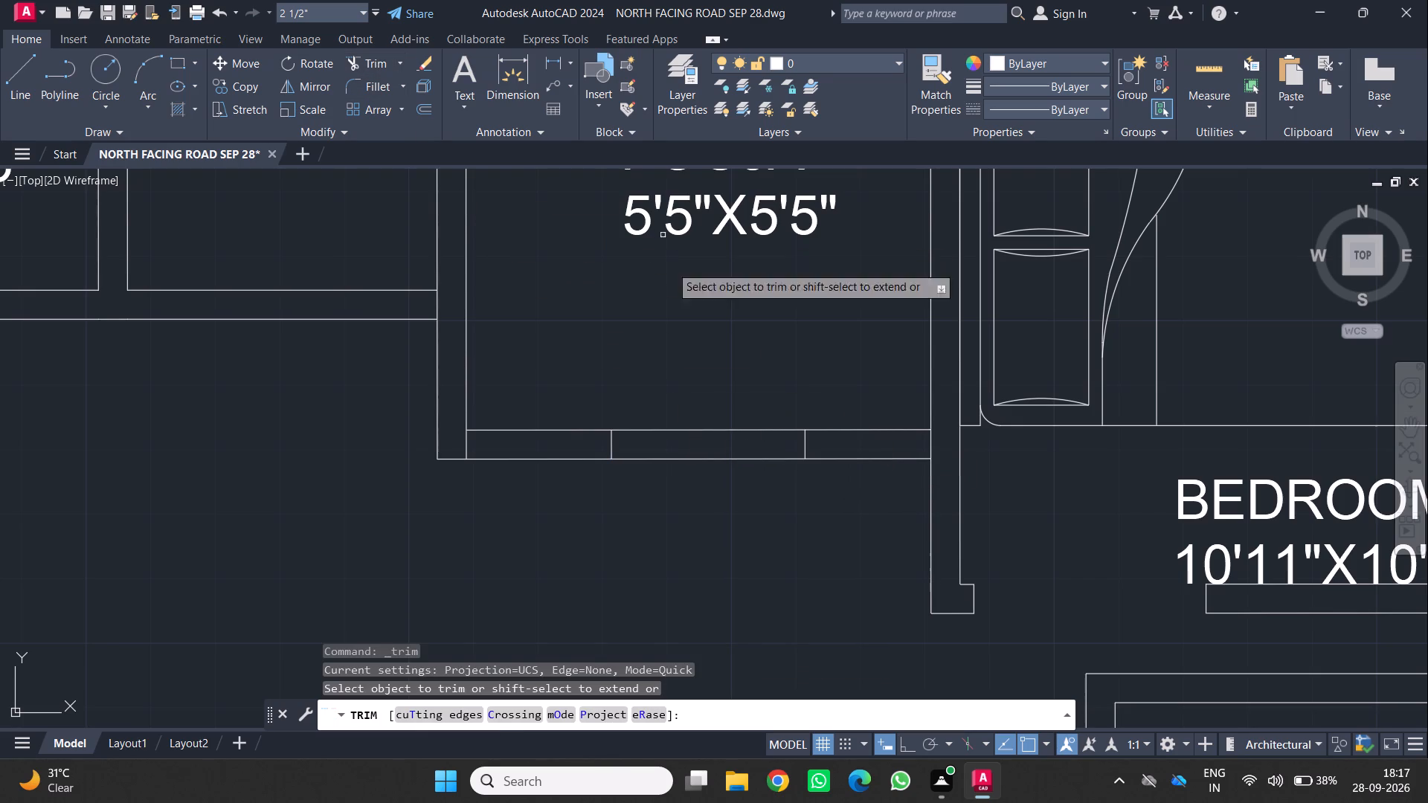
left_click(708, 429)
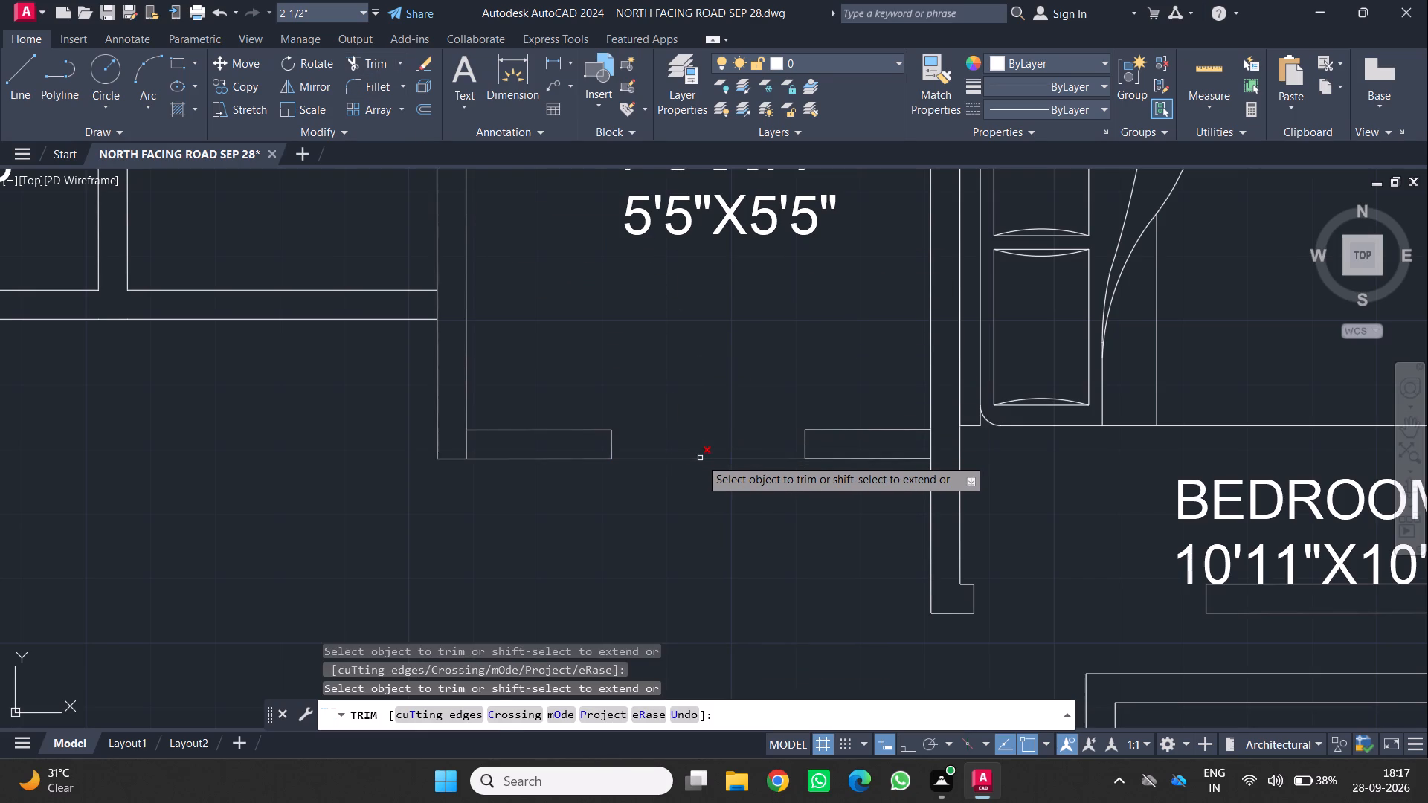
left_click(700, 458)
scroll(682, 467, "down", 4)
middle_click_drag(652, 502, 676, 384)
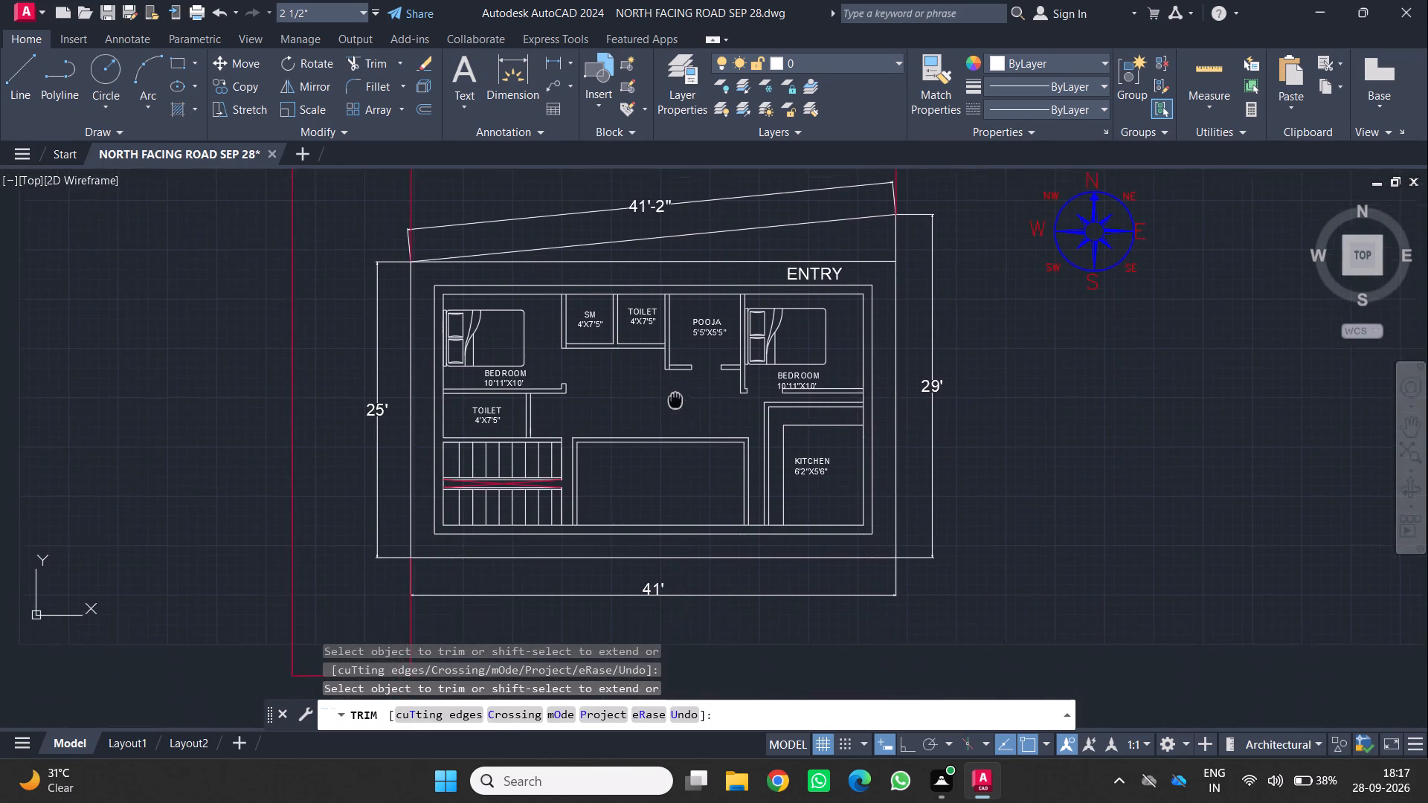
middle_click_drag(676, 384, 676, 383)
scroll(676, 382, "up", 1)
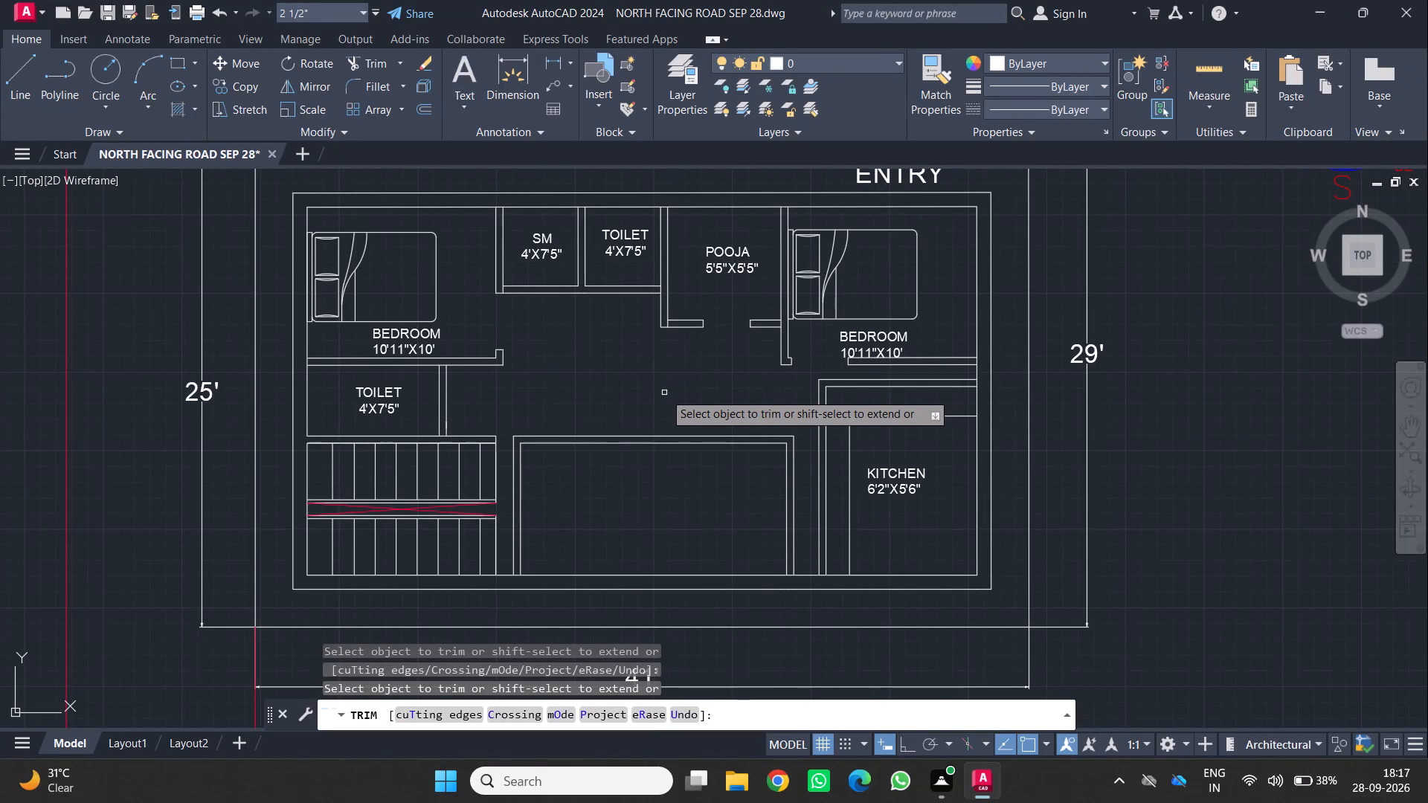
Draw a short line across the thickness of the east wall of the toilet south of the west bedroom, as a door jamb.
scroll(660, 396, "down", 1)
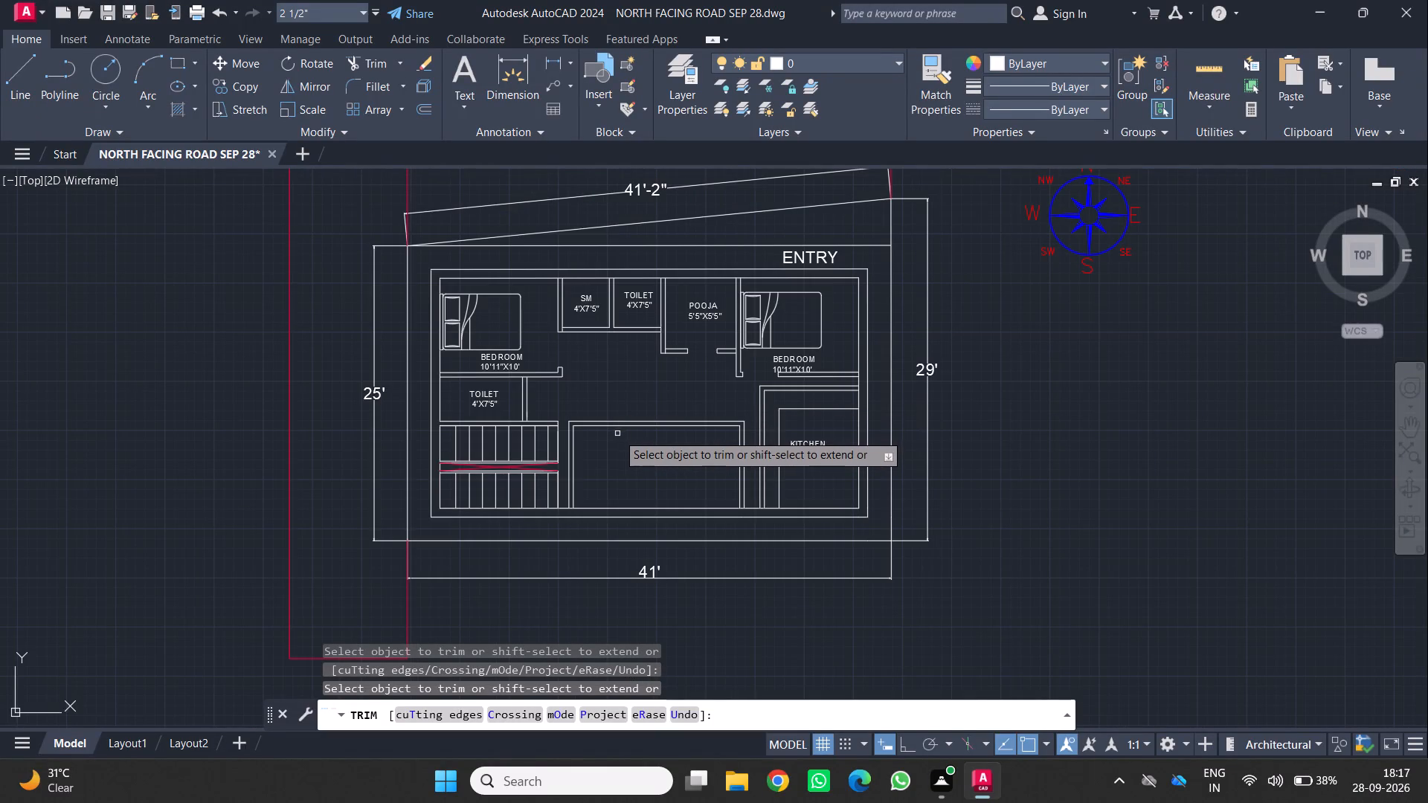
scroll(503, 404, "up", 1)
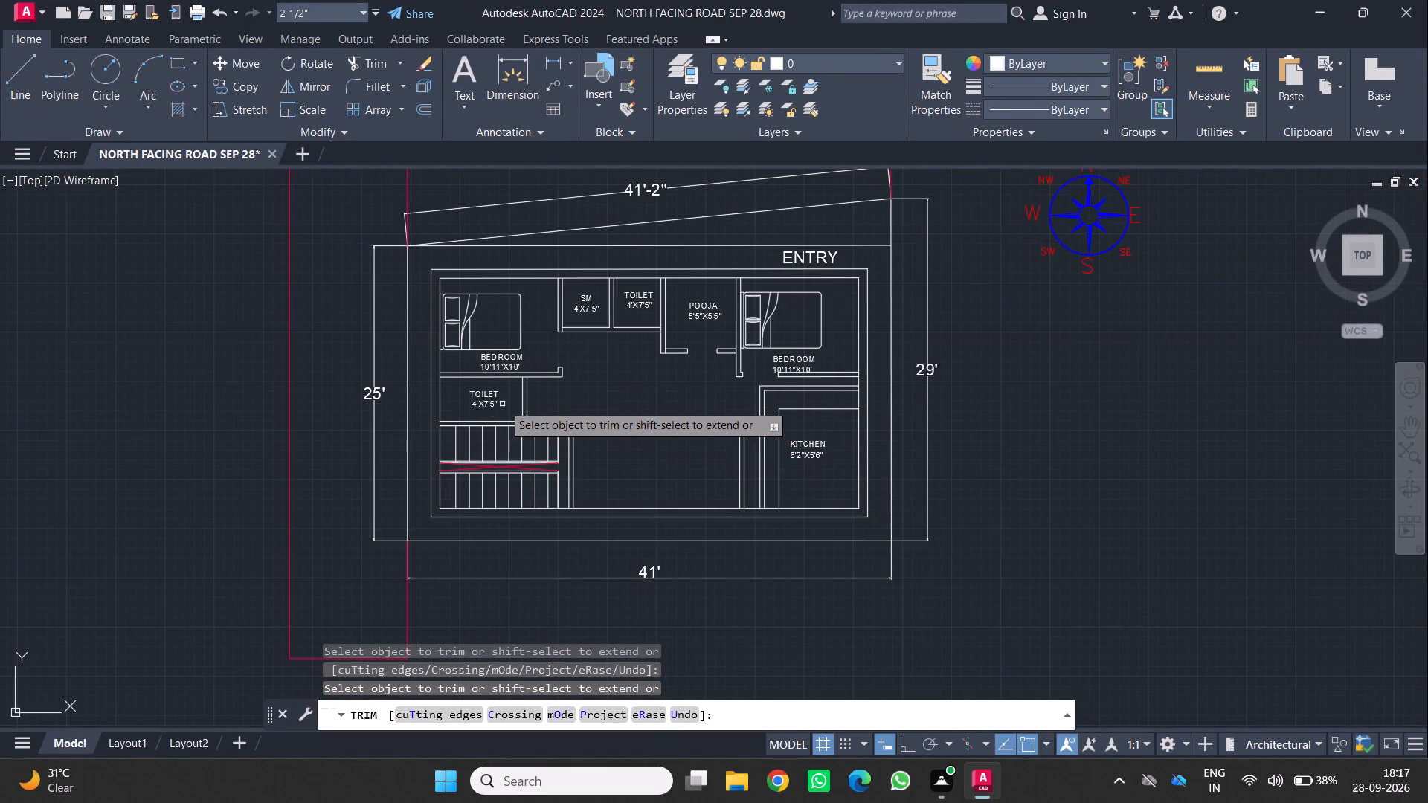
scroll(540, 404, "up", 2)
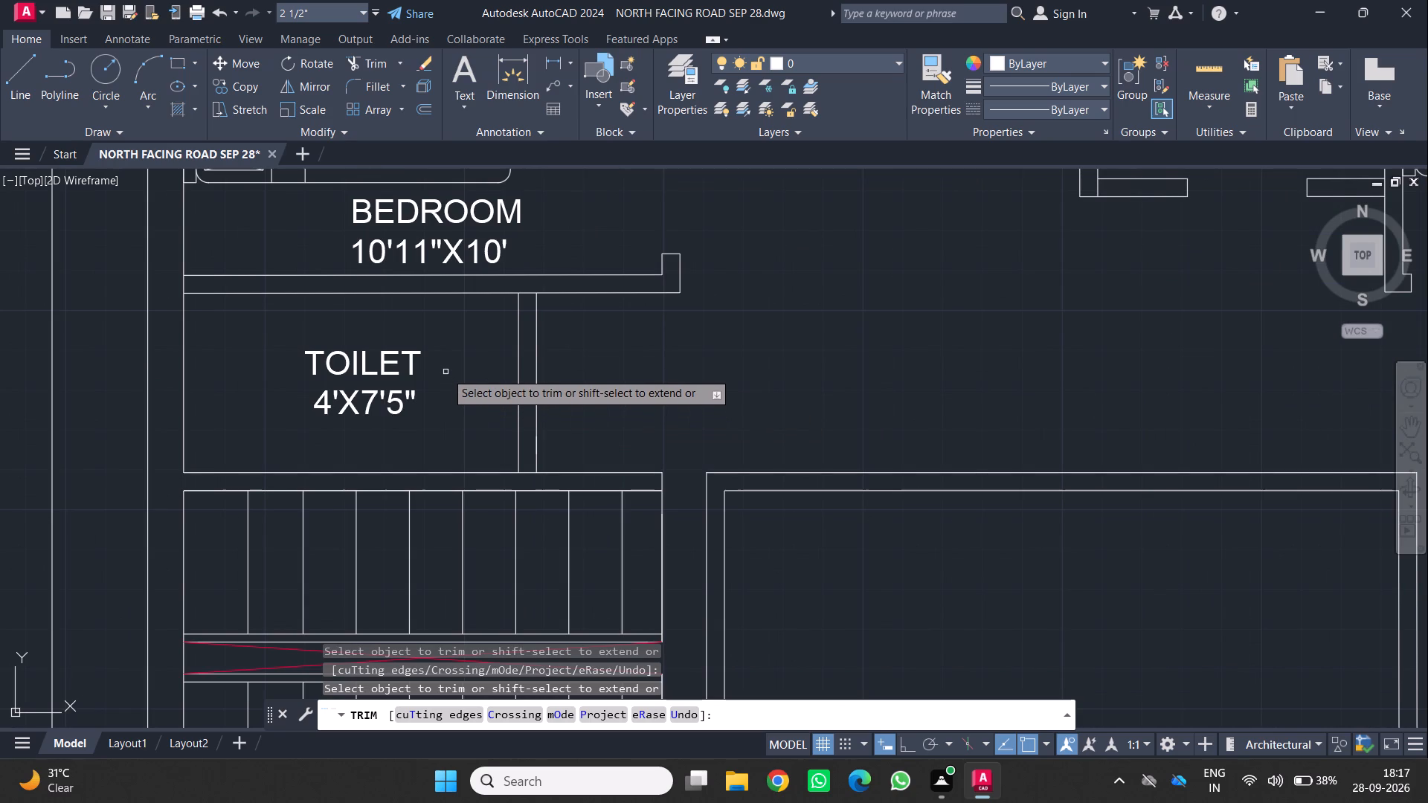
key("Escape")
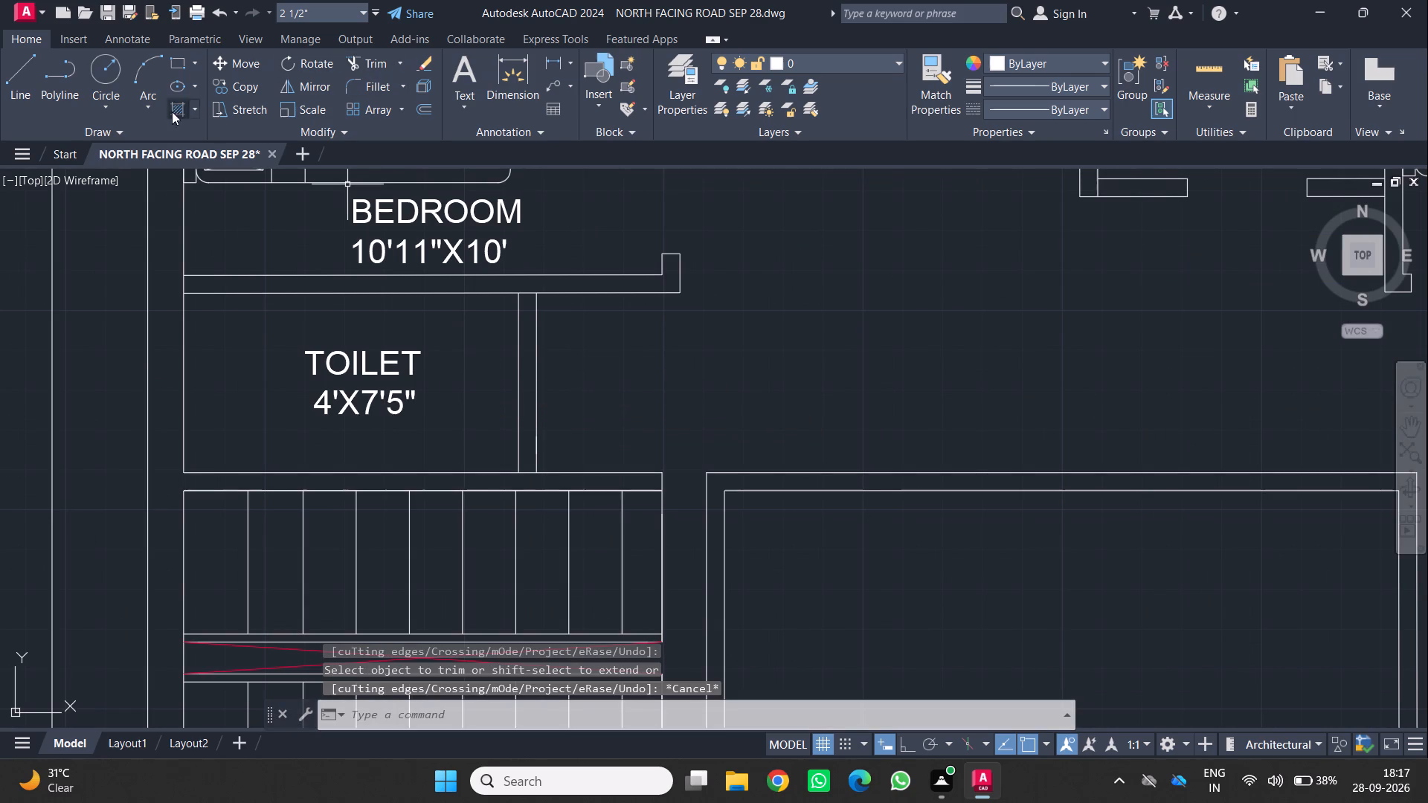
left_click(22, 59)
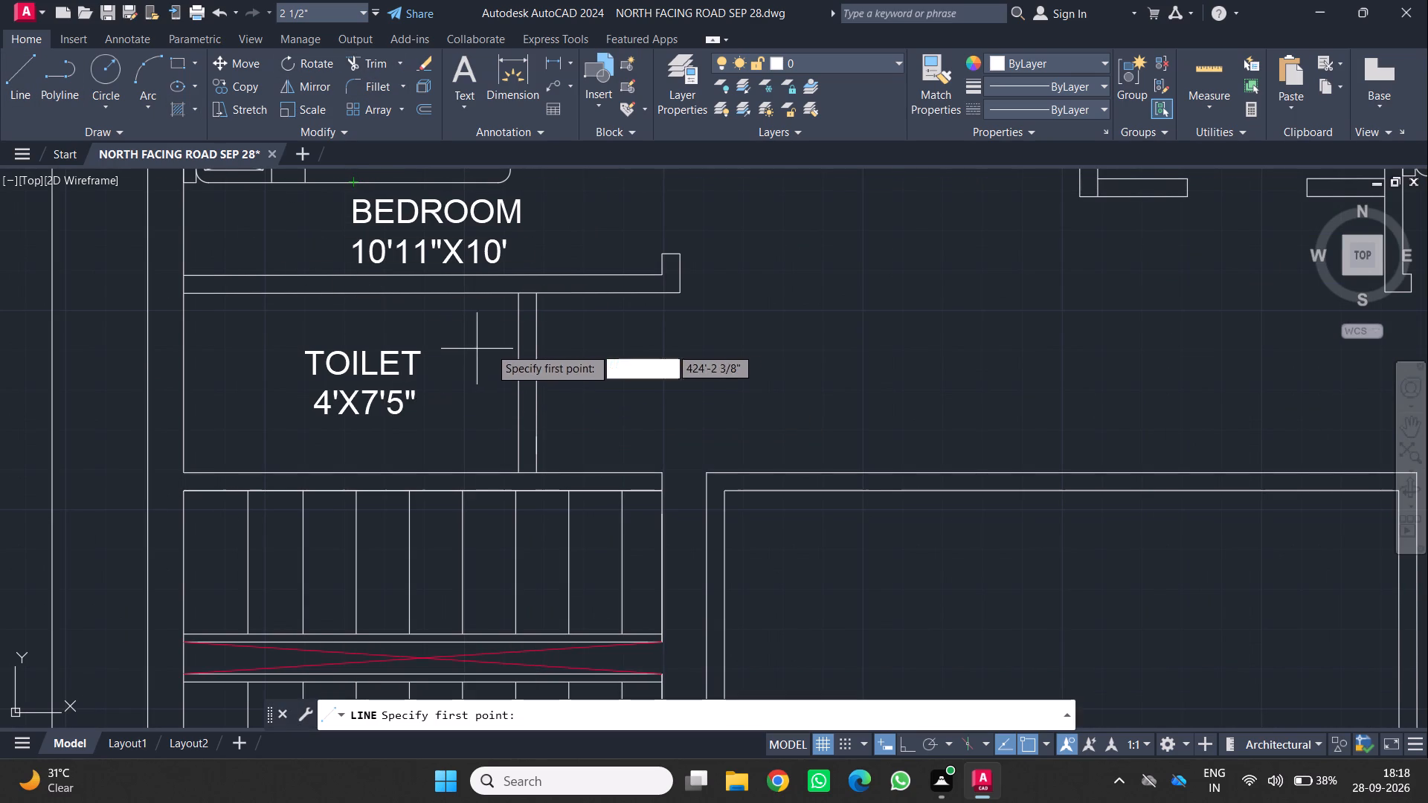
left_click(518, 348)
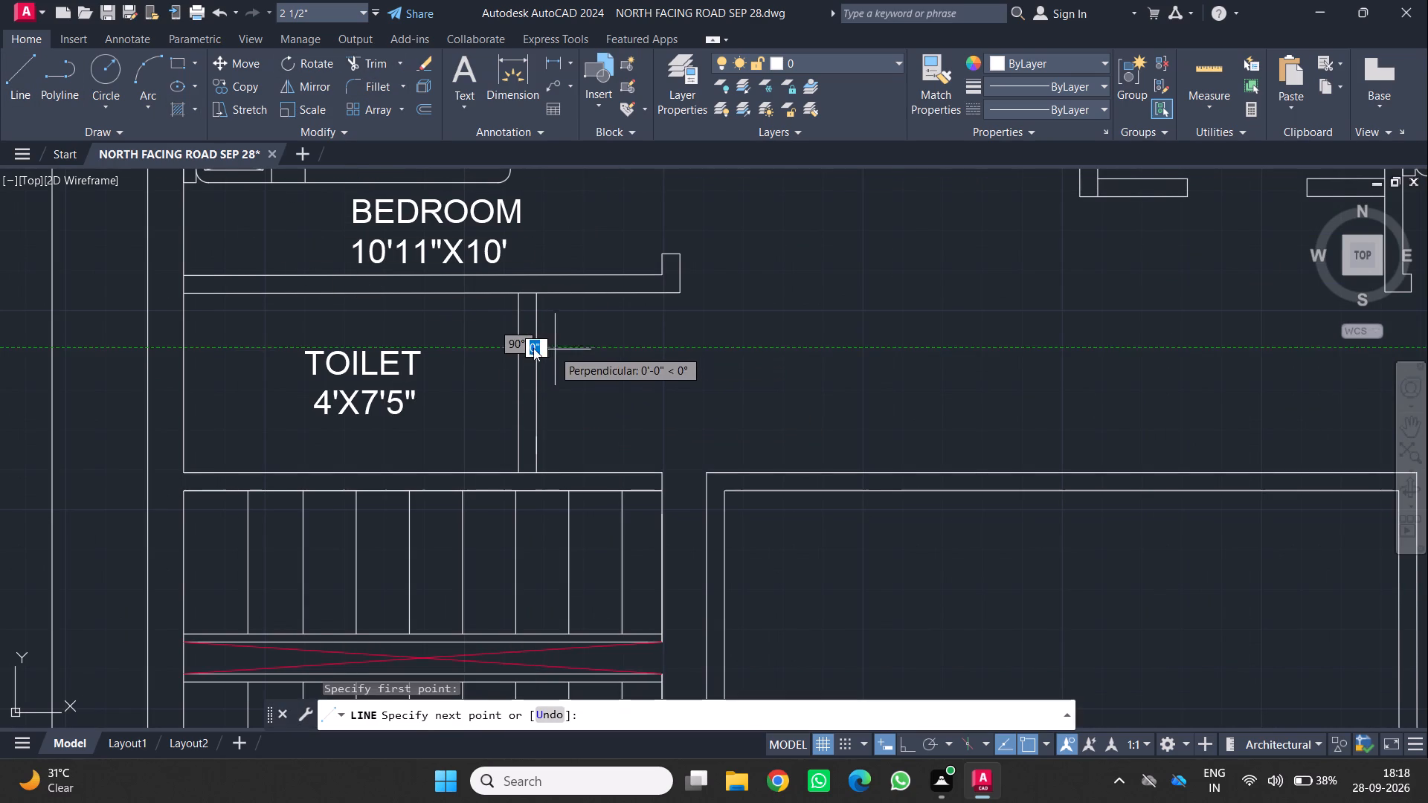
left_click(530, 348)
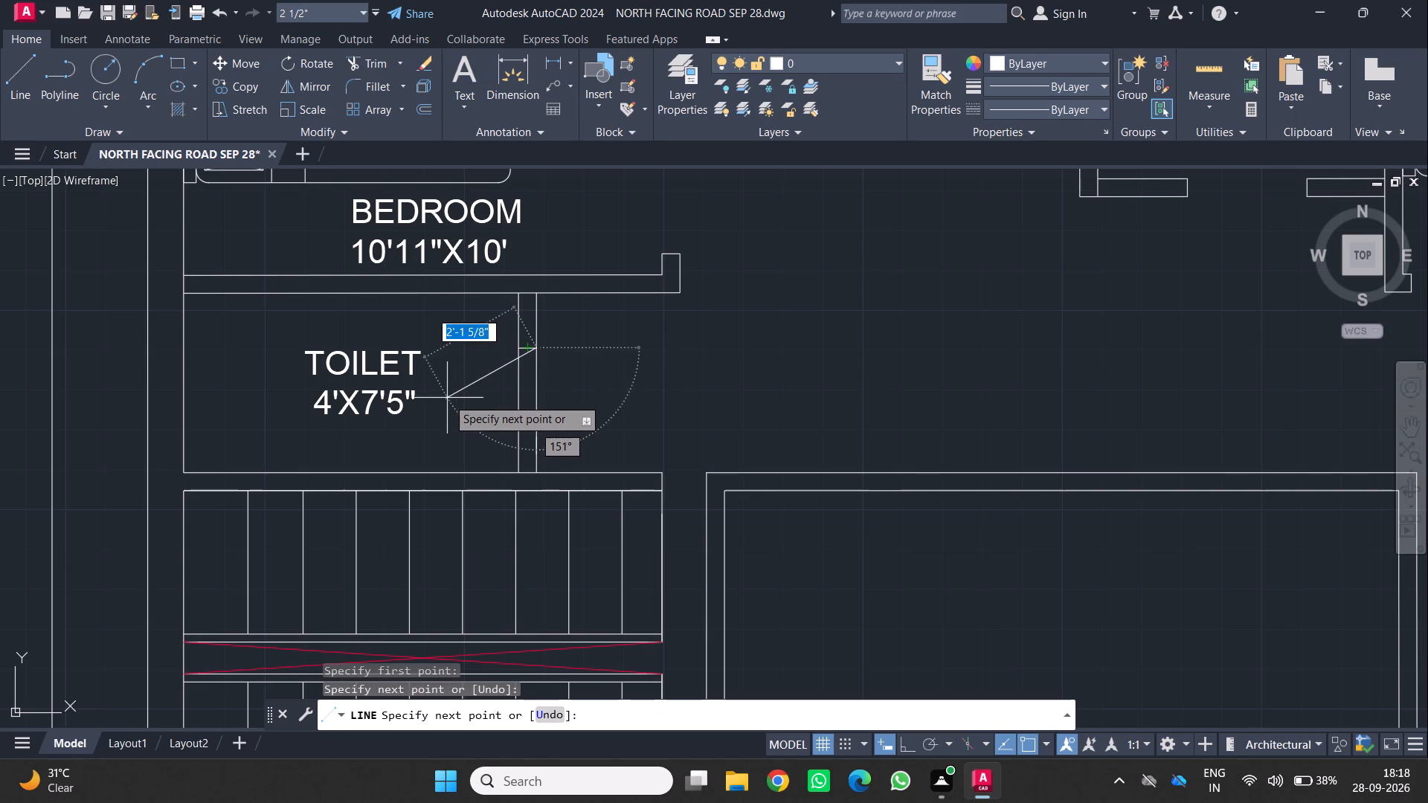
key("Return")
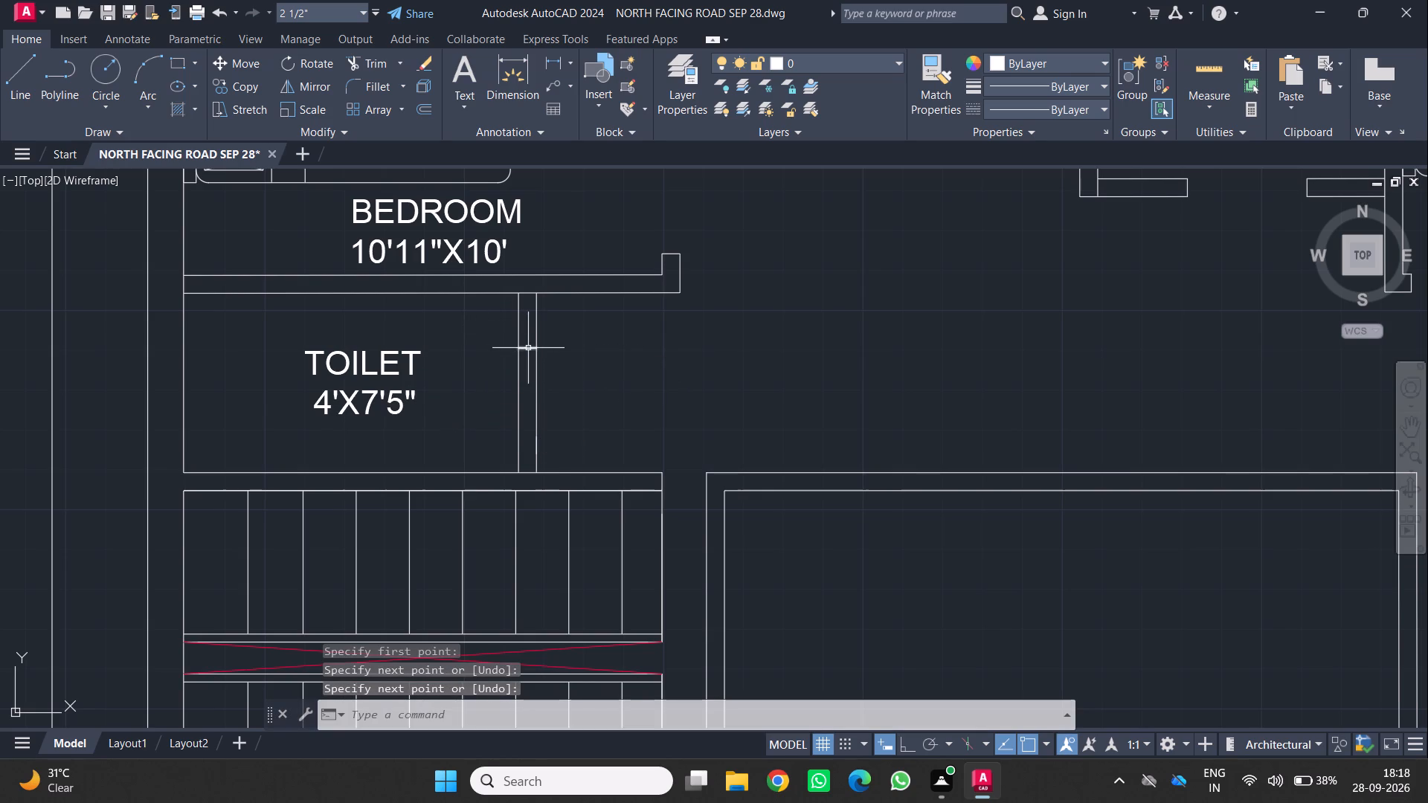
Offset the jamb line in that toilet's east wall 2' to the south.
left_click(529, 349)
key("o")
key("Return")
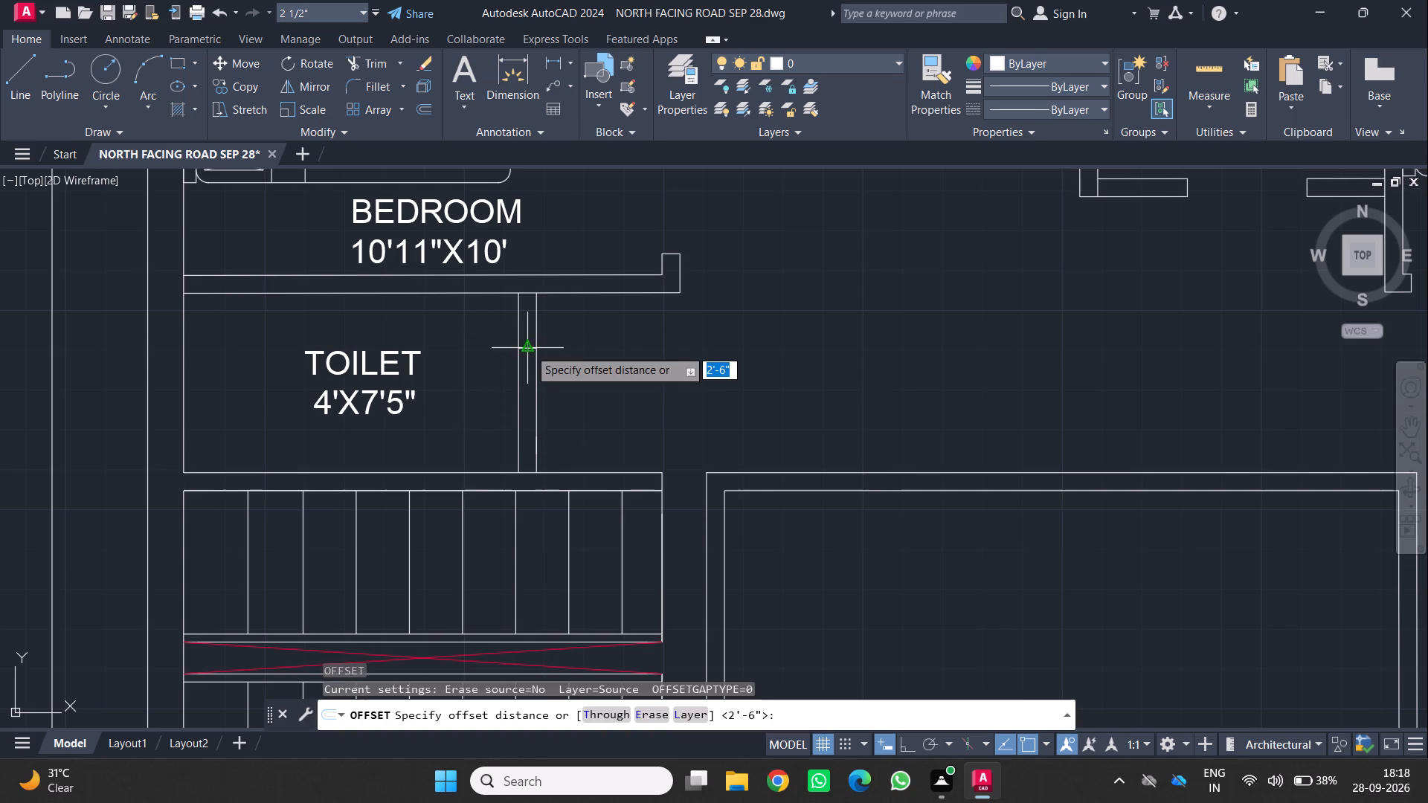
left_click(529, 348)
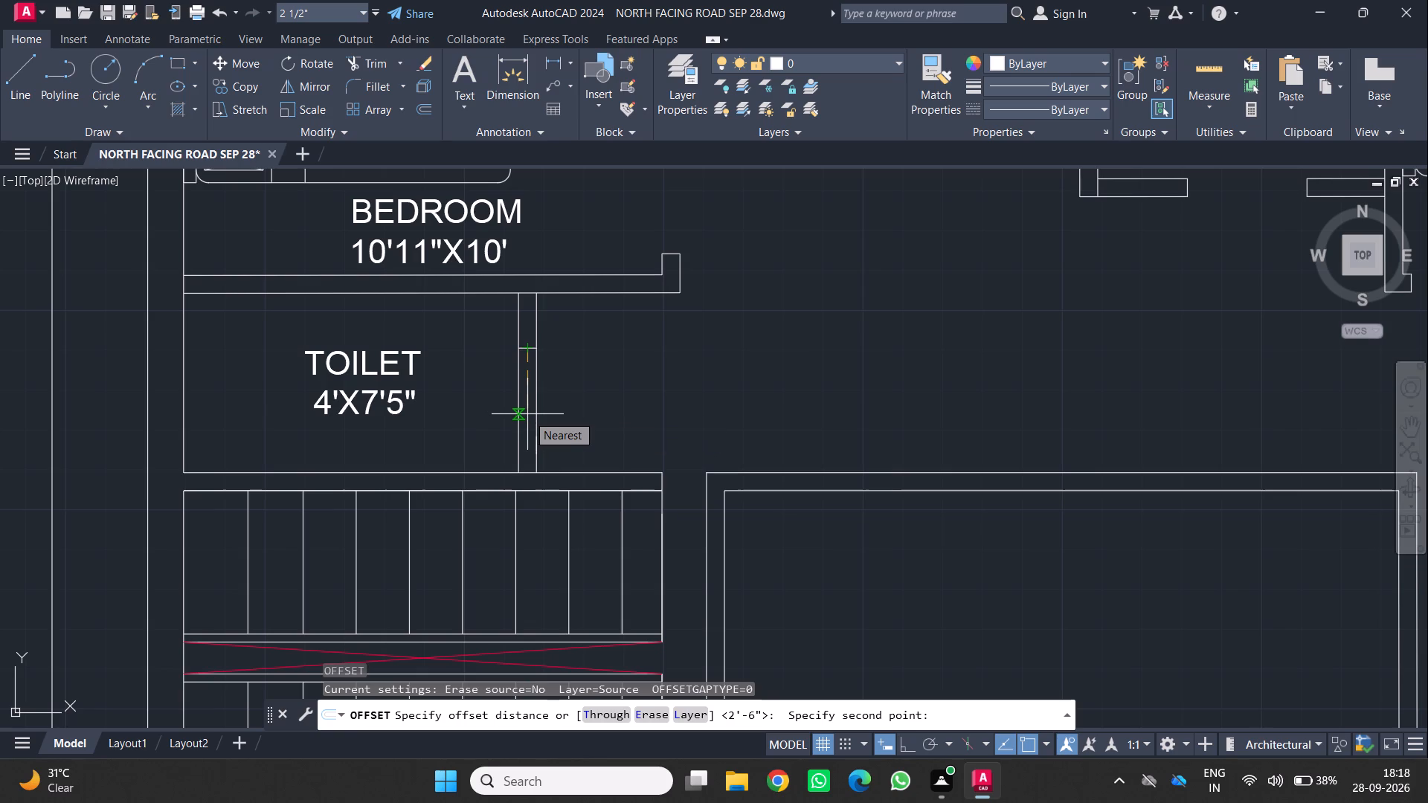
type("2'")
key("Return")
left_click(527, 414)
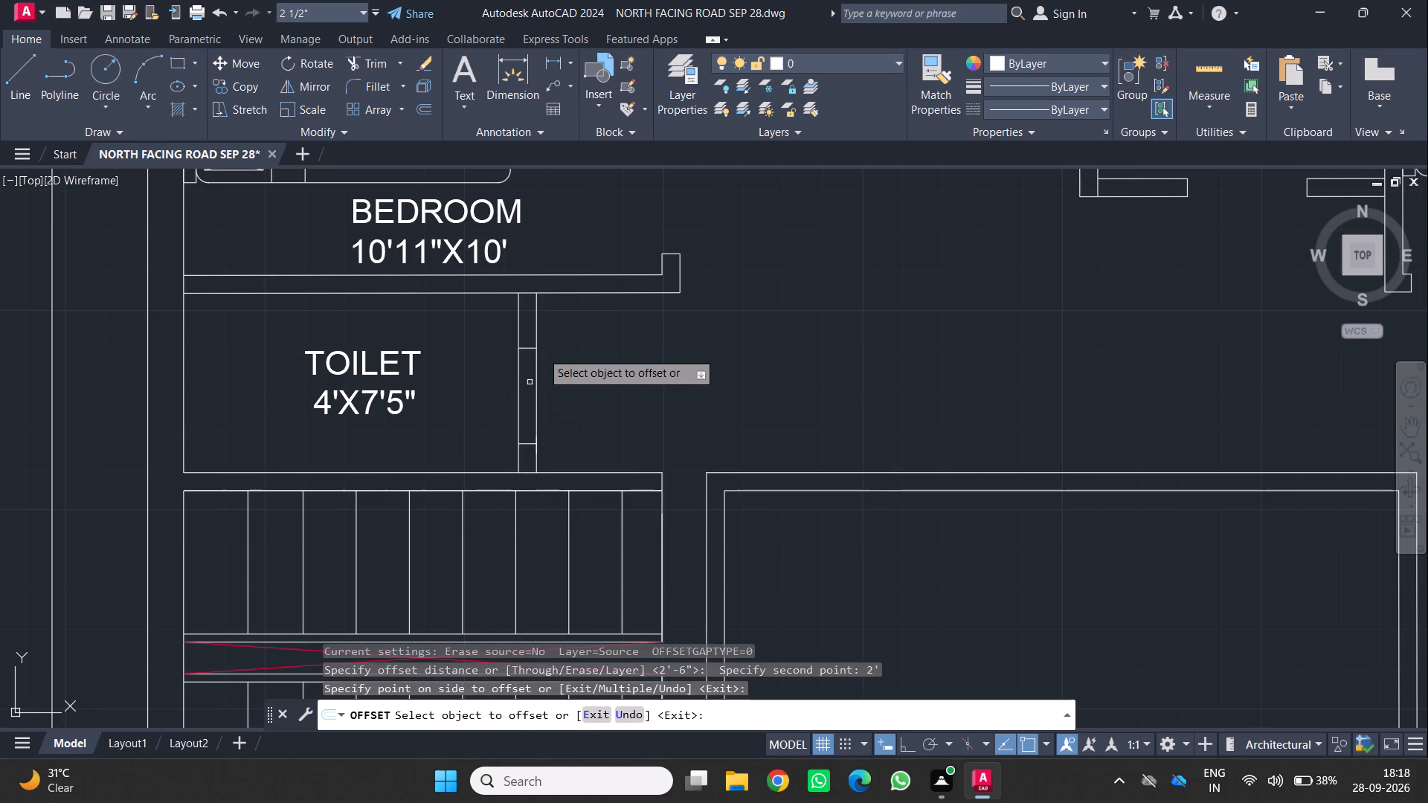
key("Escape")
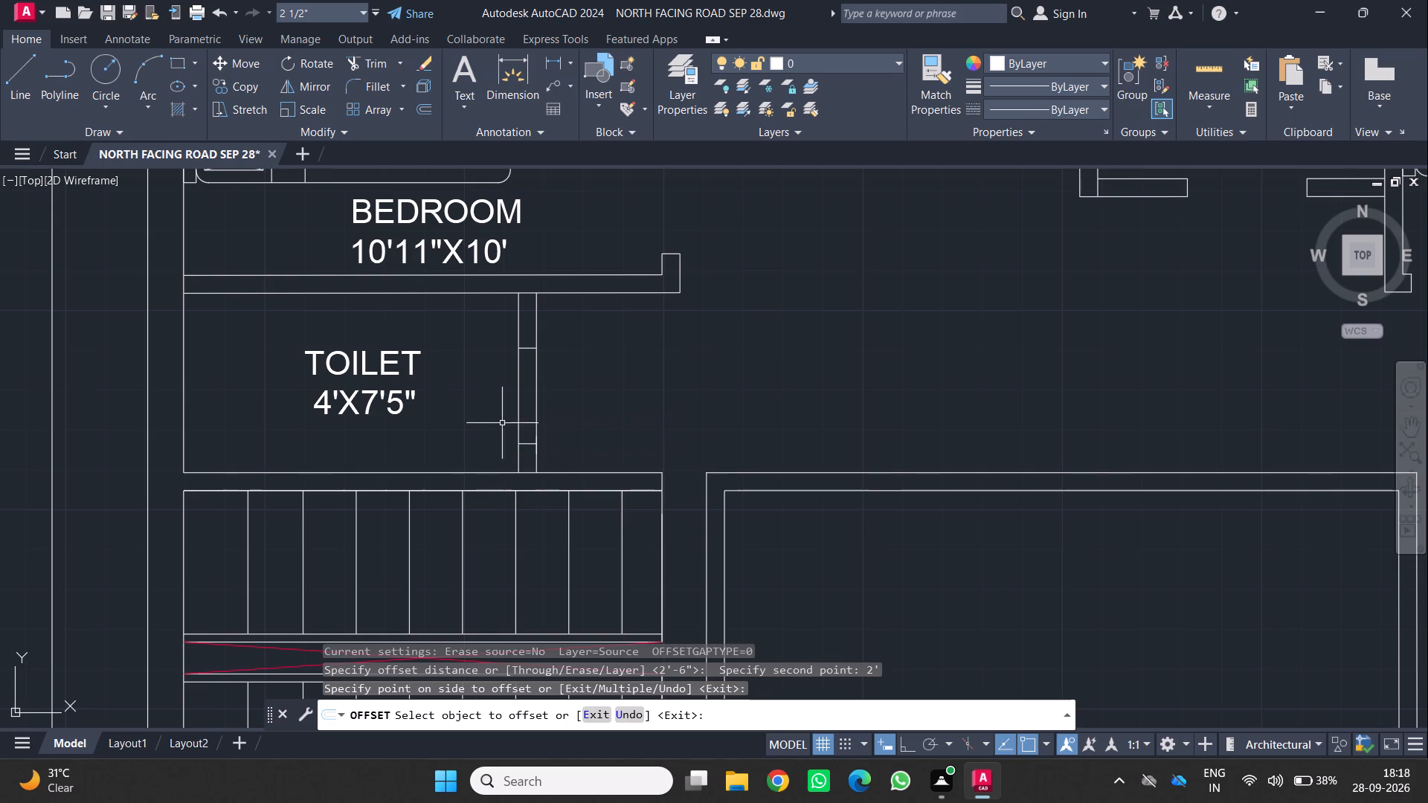
Draw another jamb line across the toilet's east wall, slightly north of the existing upper jamb line.
left_click(17, 71)
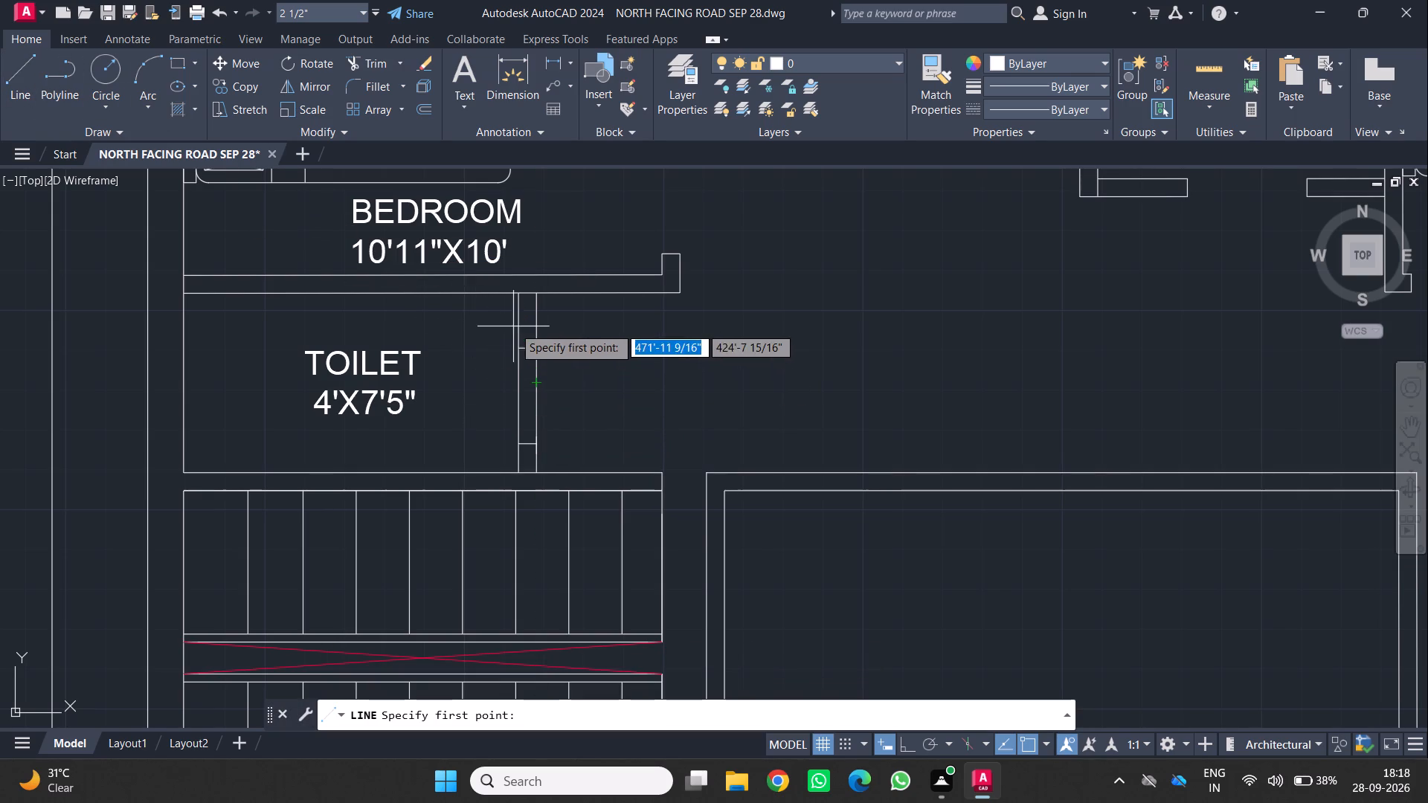
left_click(521, 332)
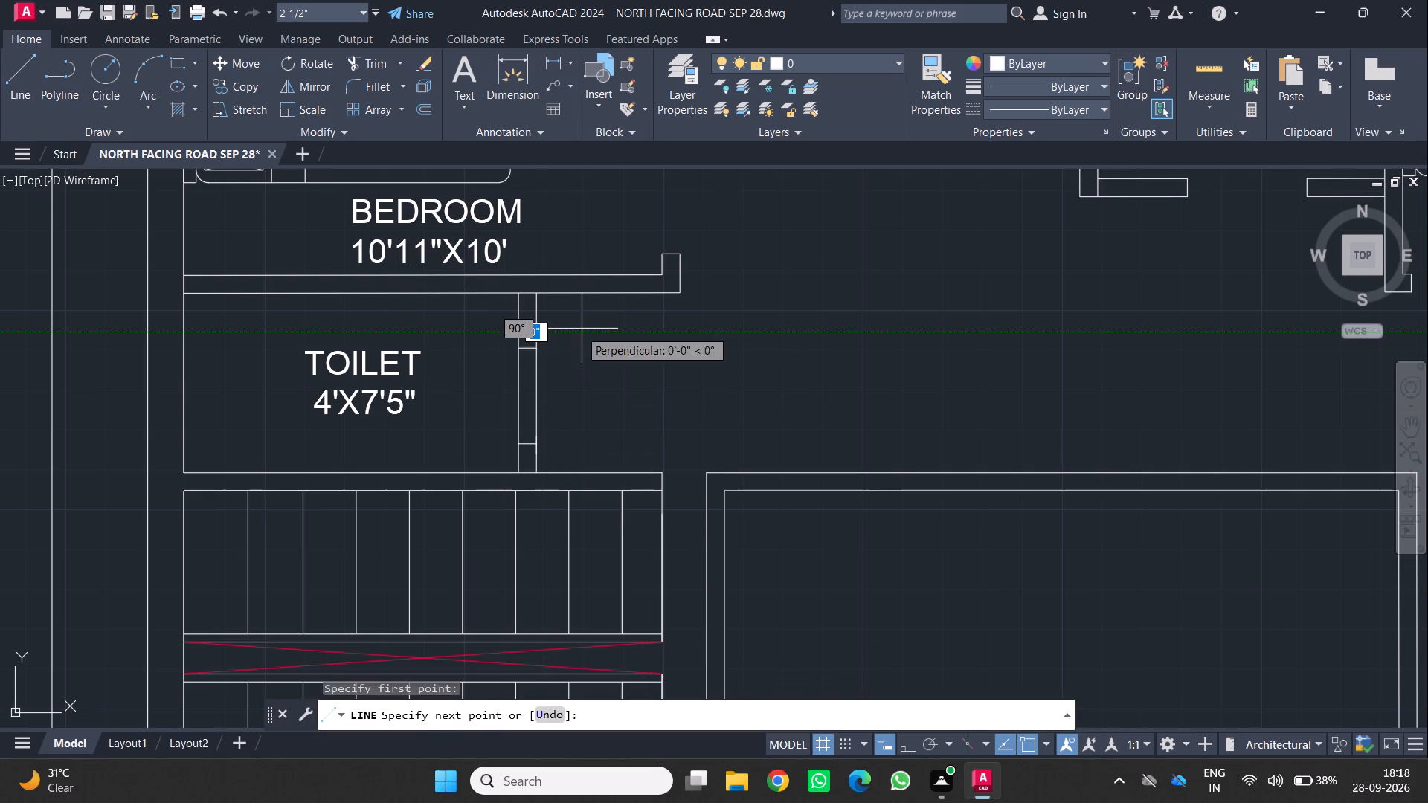
left_click(534, 334)
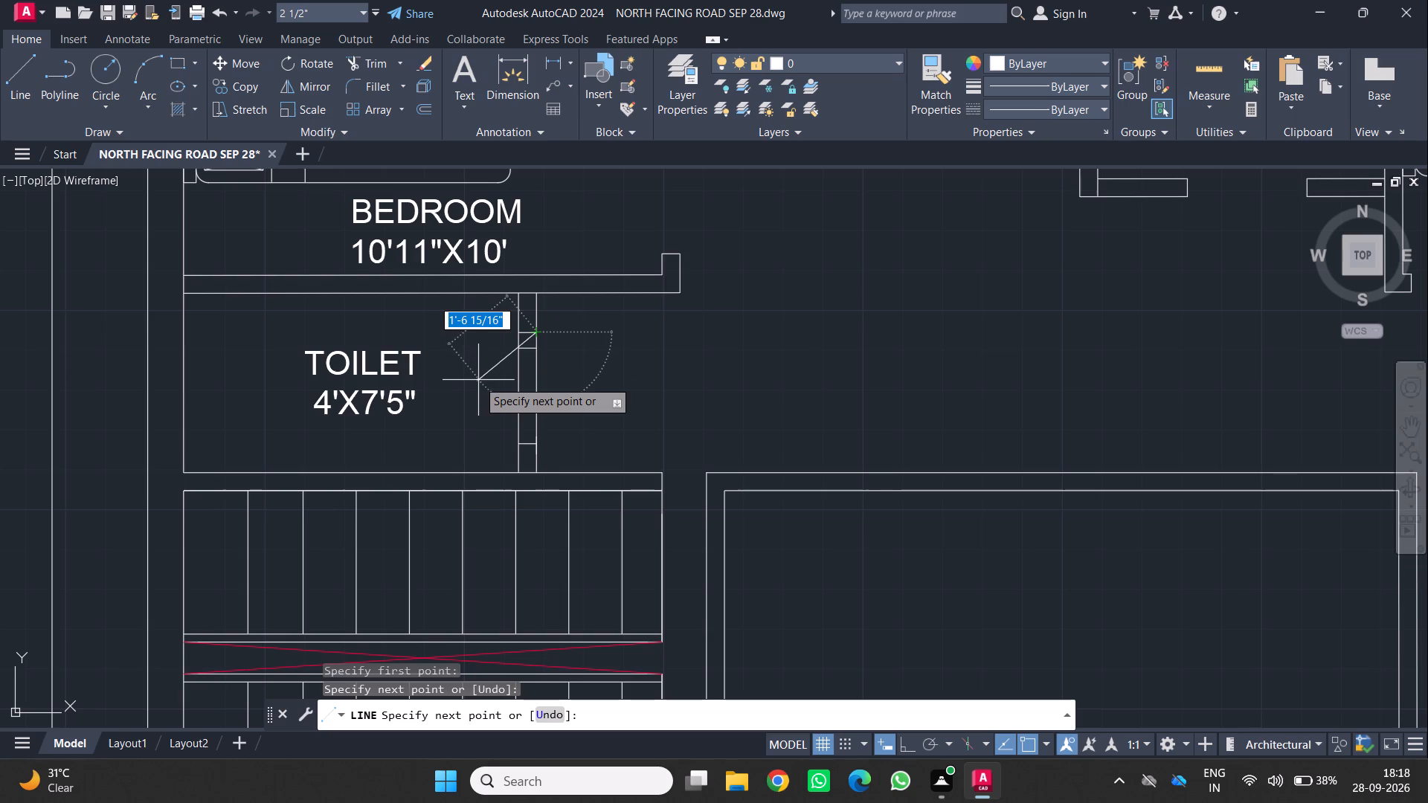
key("Return")
Offset the new northern jamb line in the toilet's east wall 2' to the south.
left_click(527, 334)
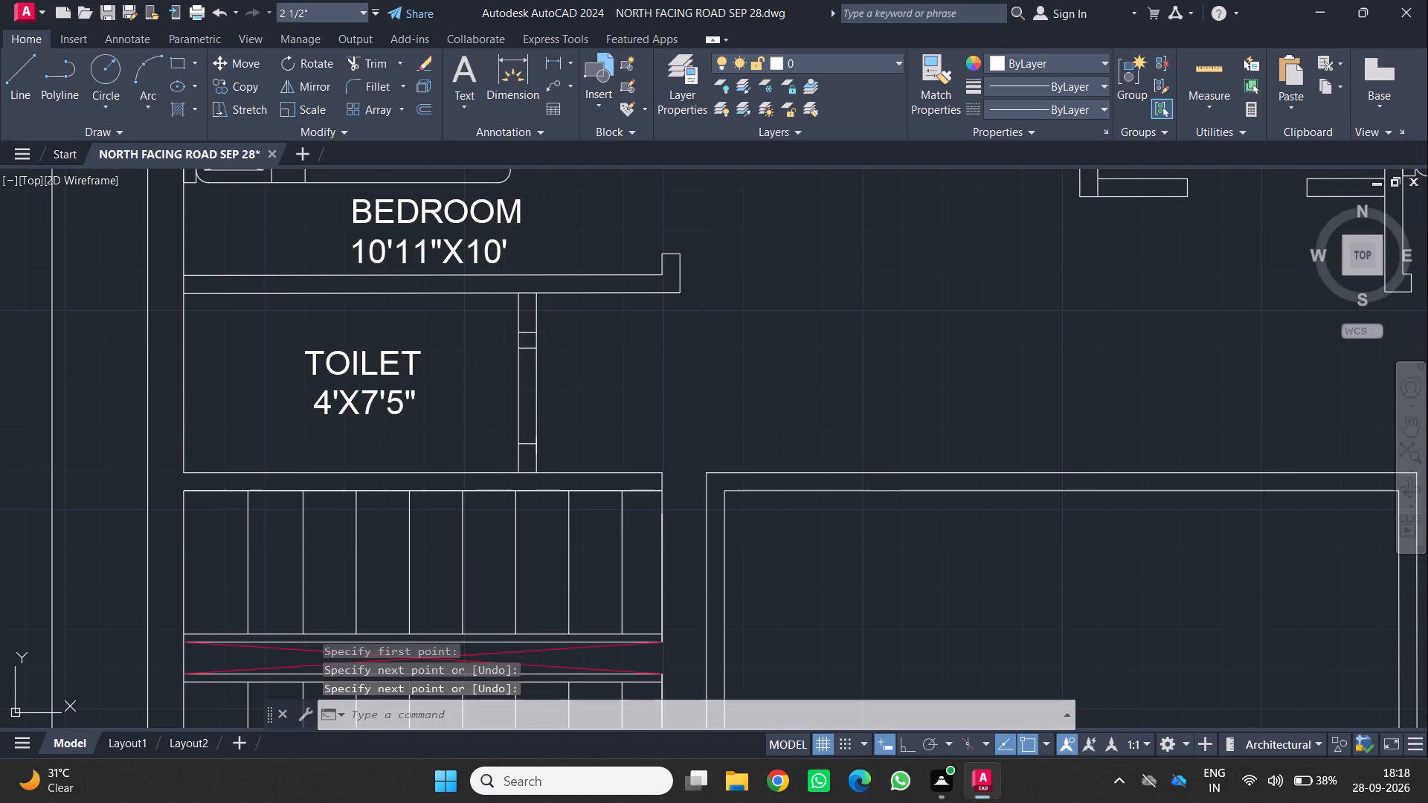
key("o")
key("Return")
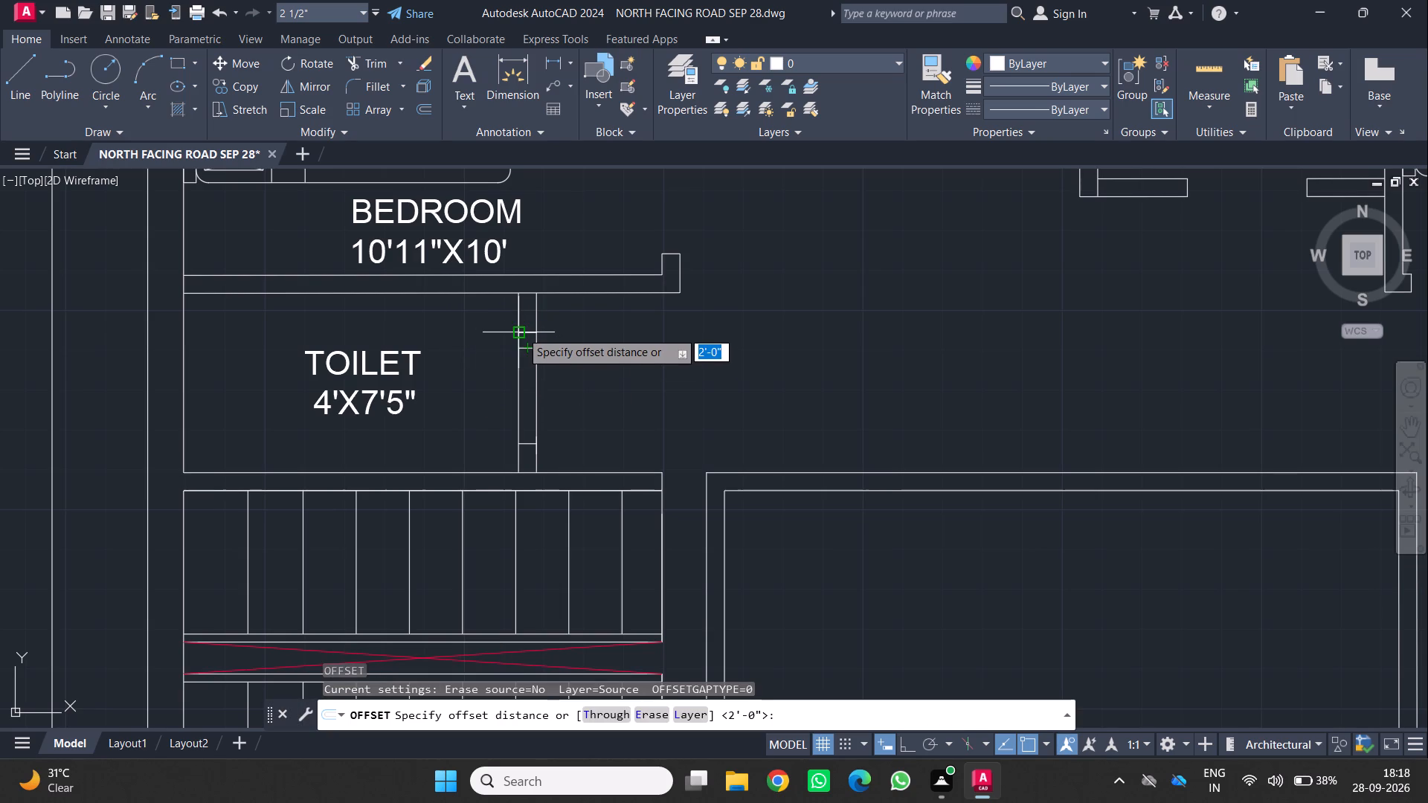
left_click(527, 333)
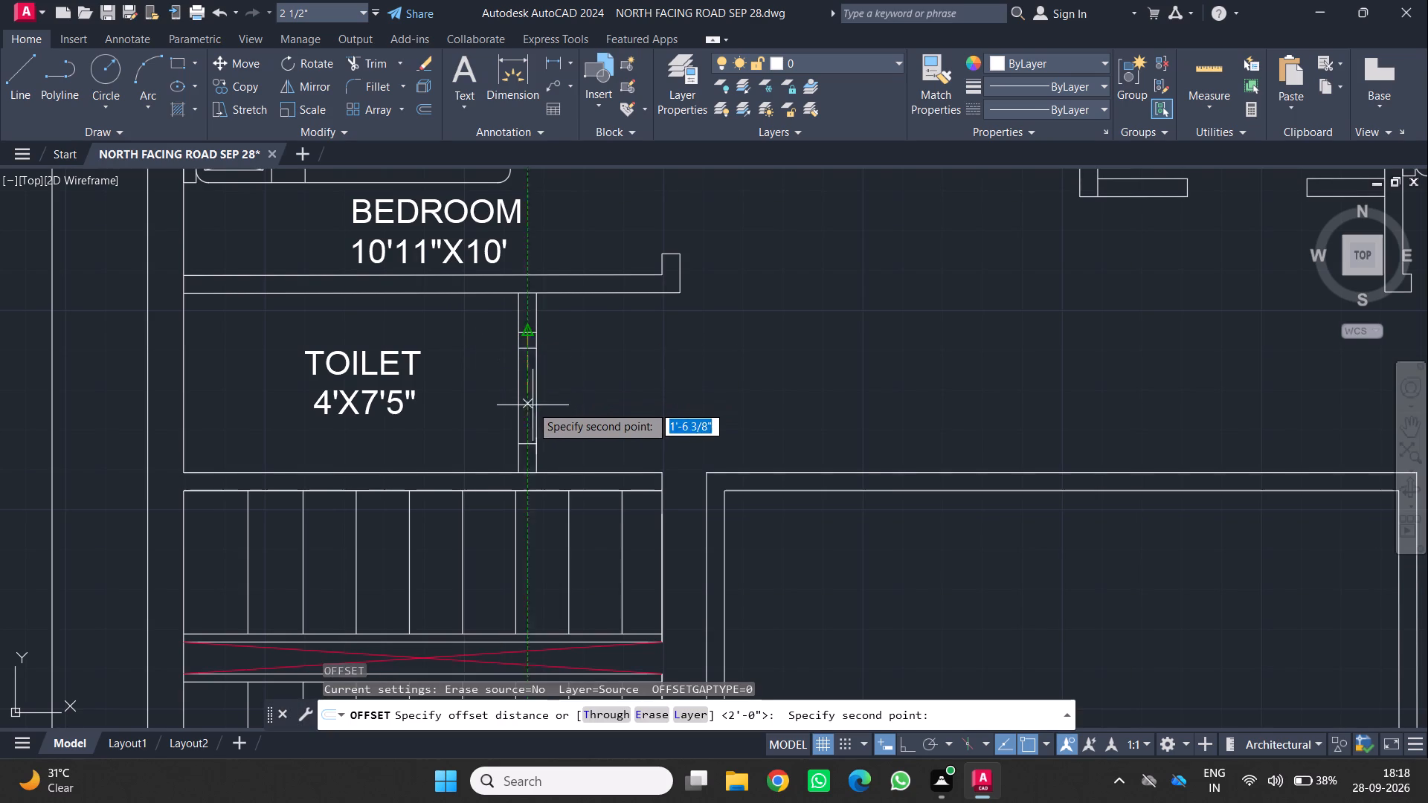
type("2'")
key("Return")
left_click(527, 409)
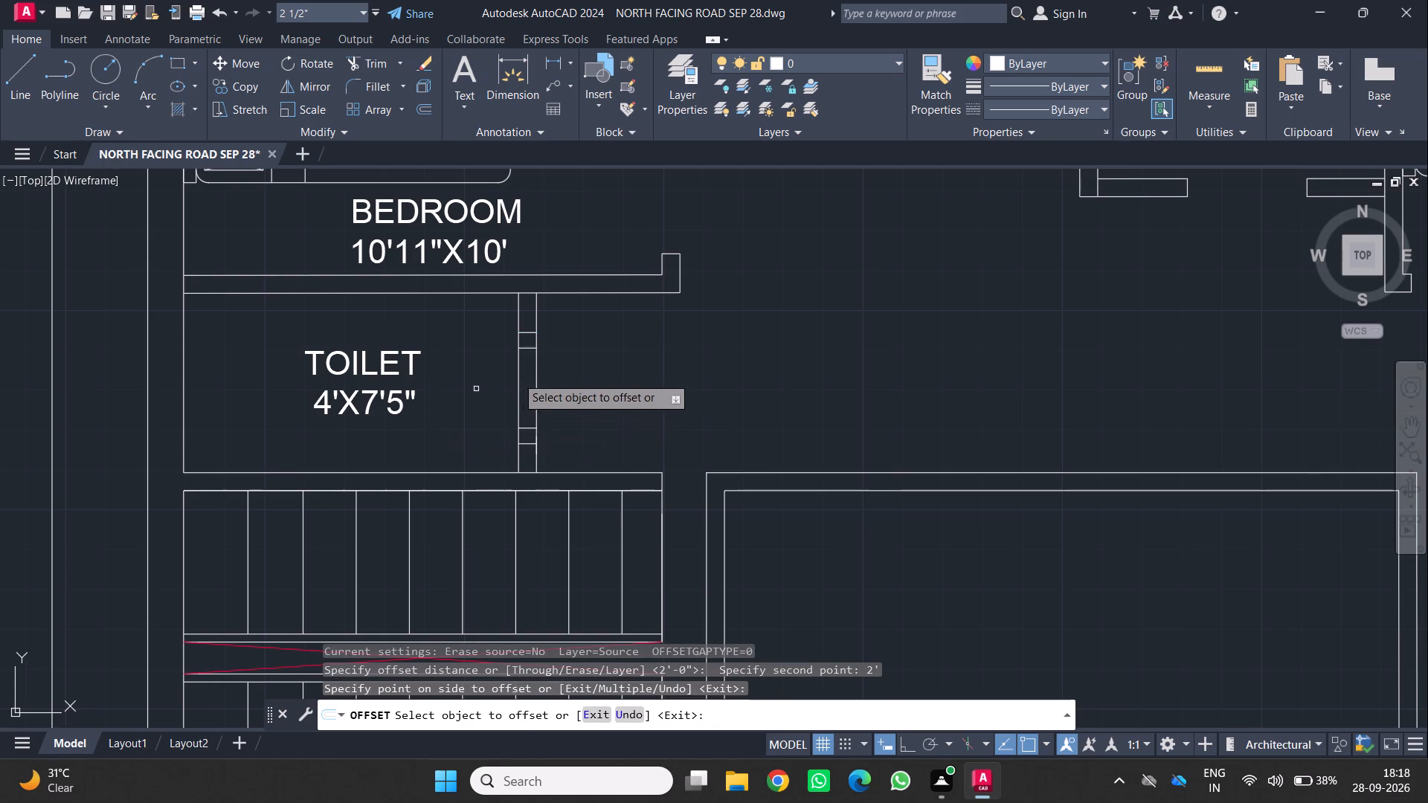
key("Escape")
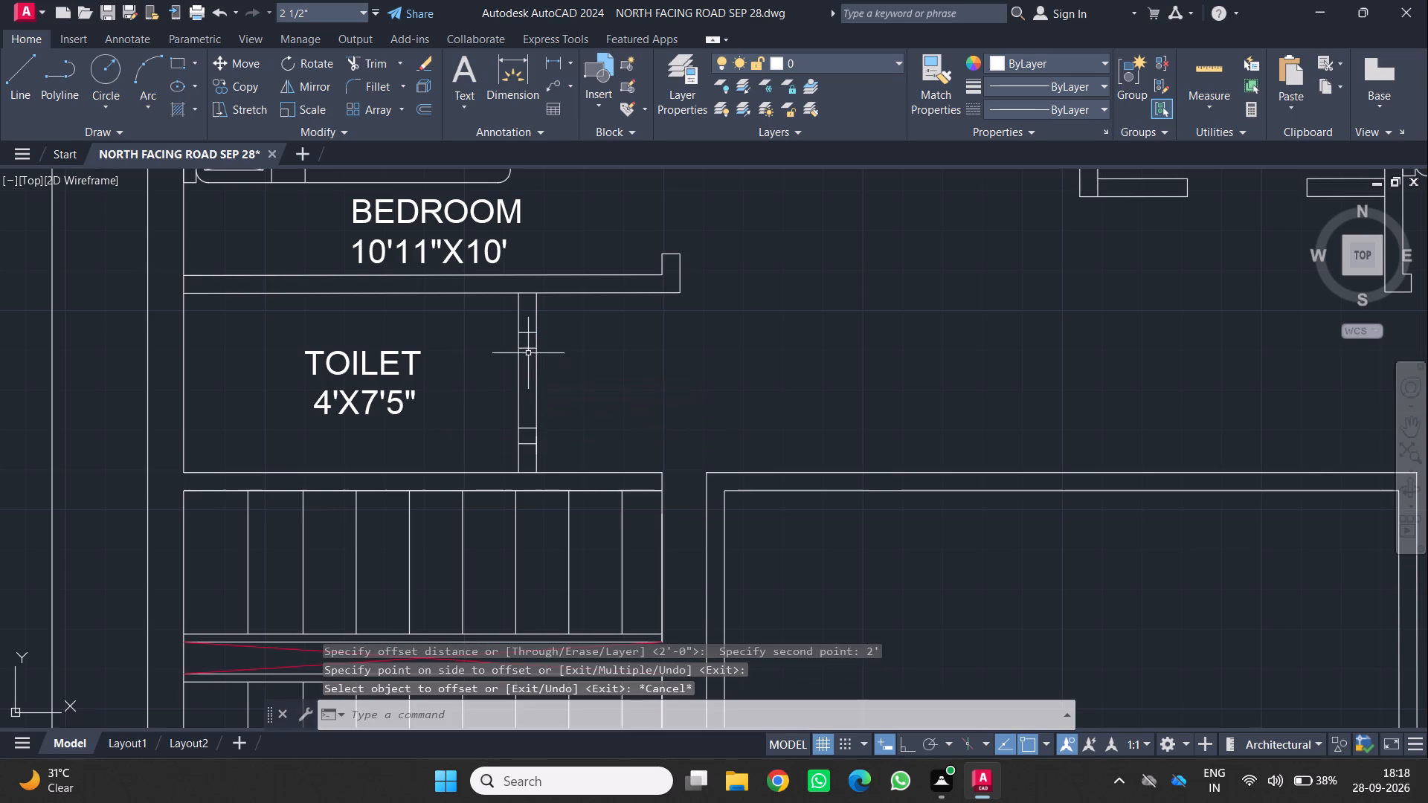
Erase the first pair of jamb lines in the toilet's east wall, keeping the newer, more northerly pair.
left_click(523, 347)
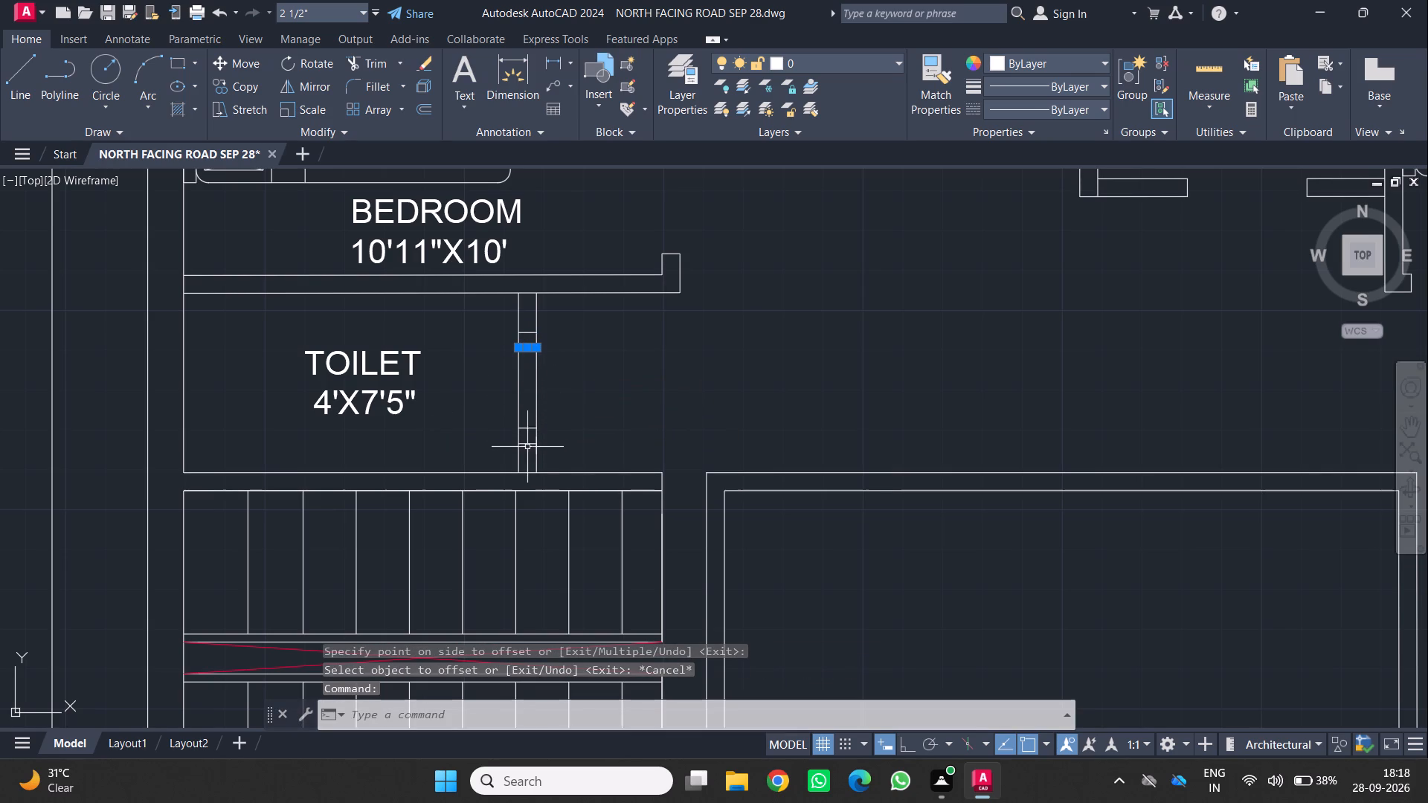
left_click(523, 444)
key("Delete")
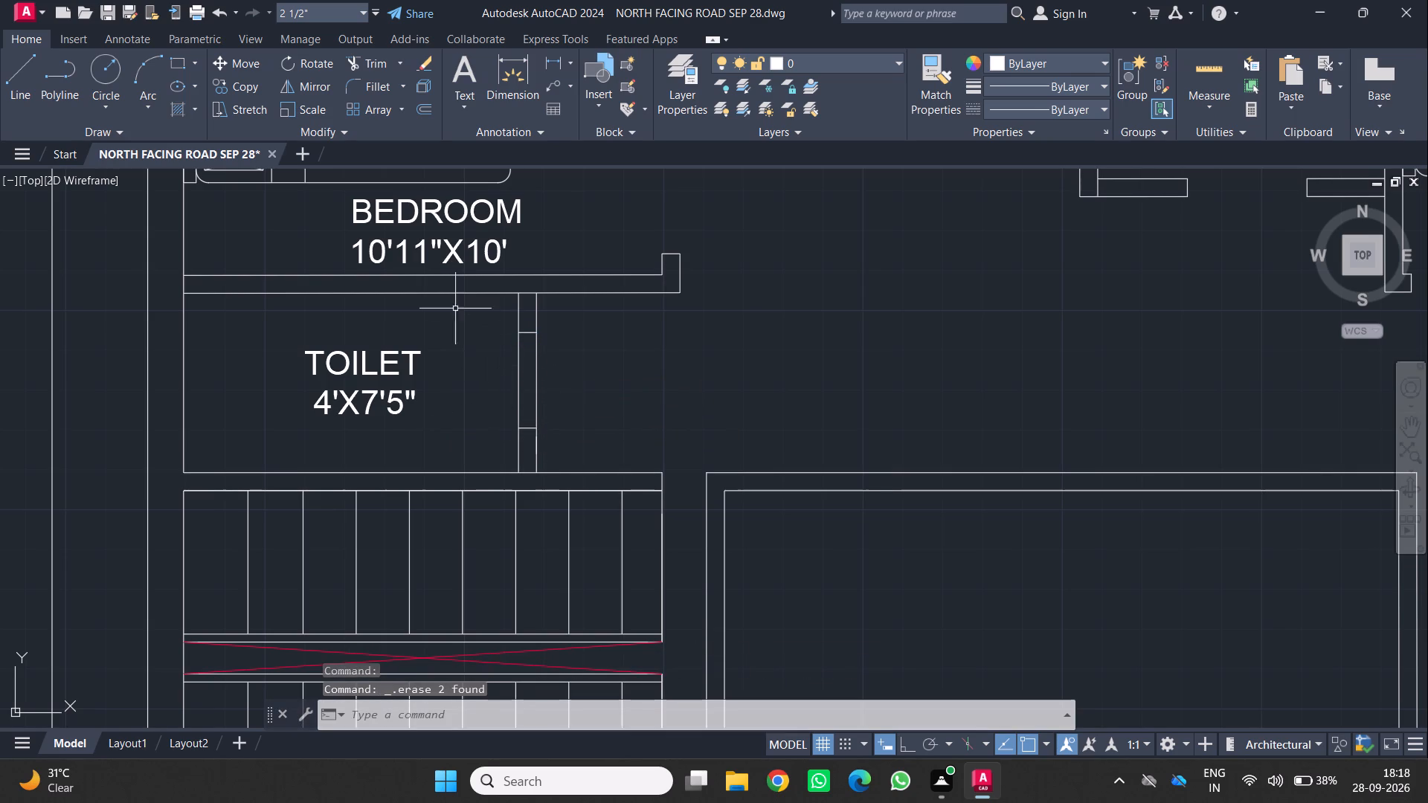
Trim both wall lines between the two remaining jambs to open the doorway in the toilet's east wall.
left_click(376, 51)
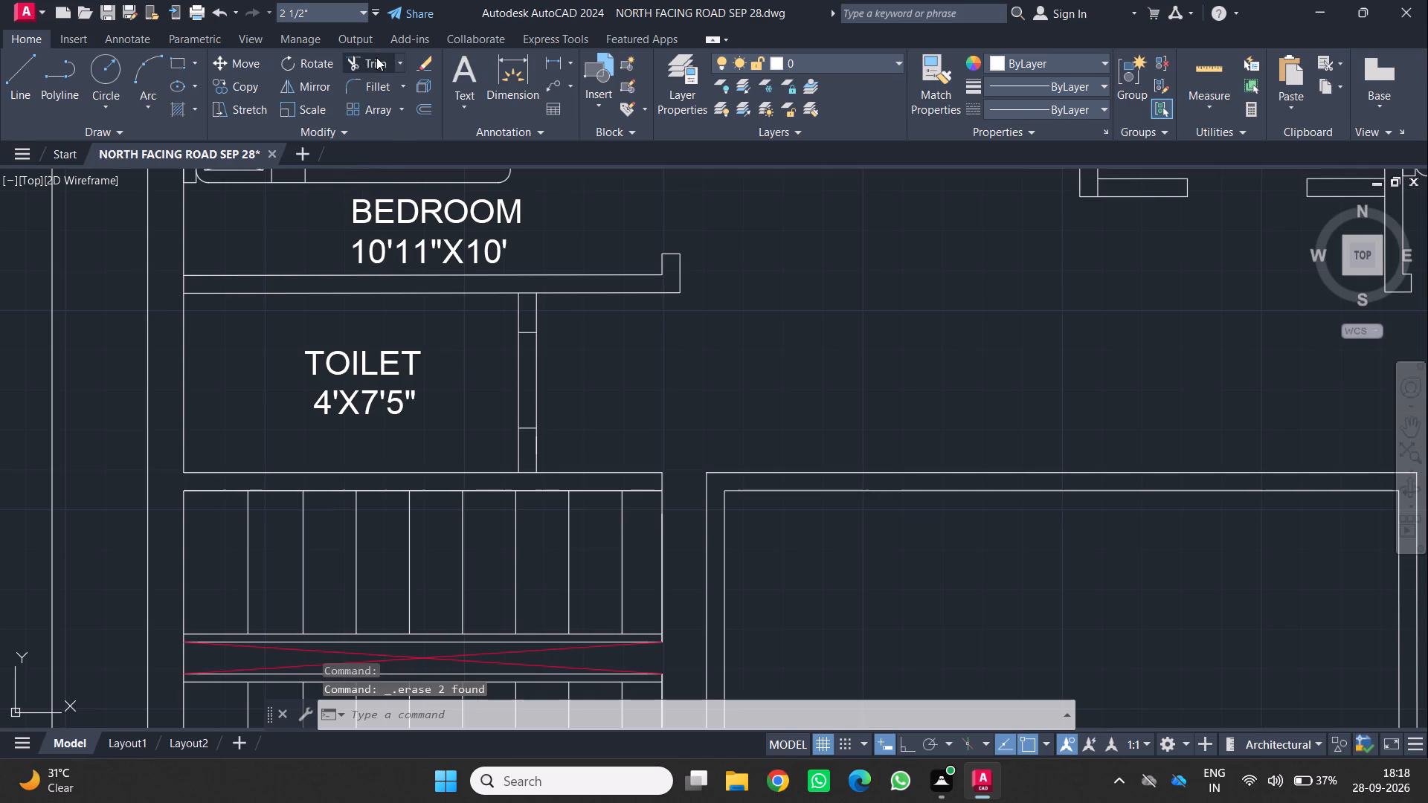
left_click(376, 57)
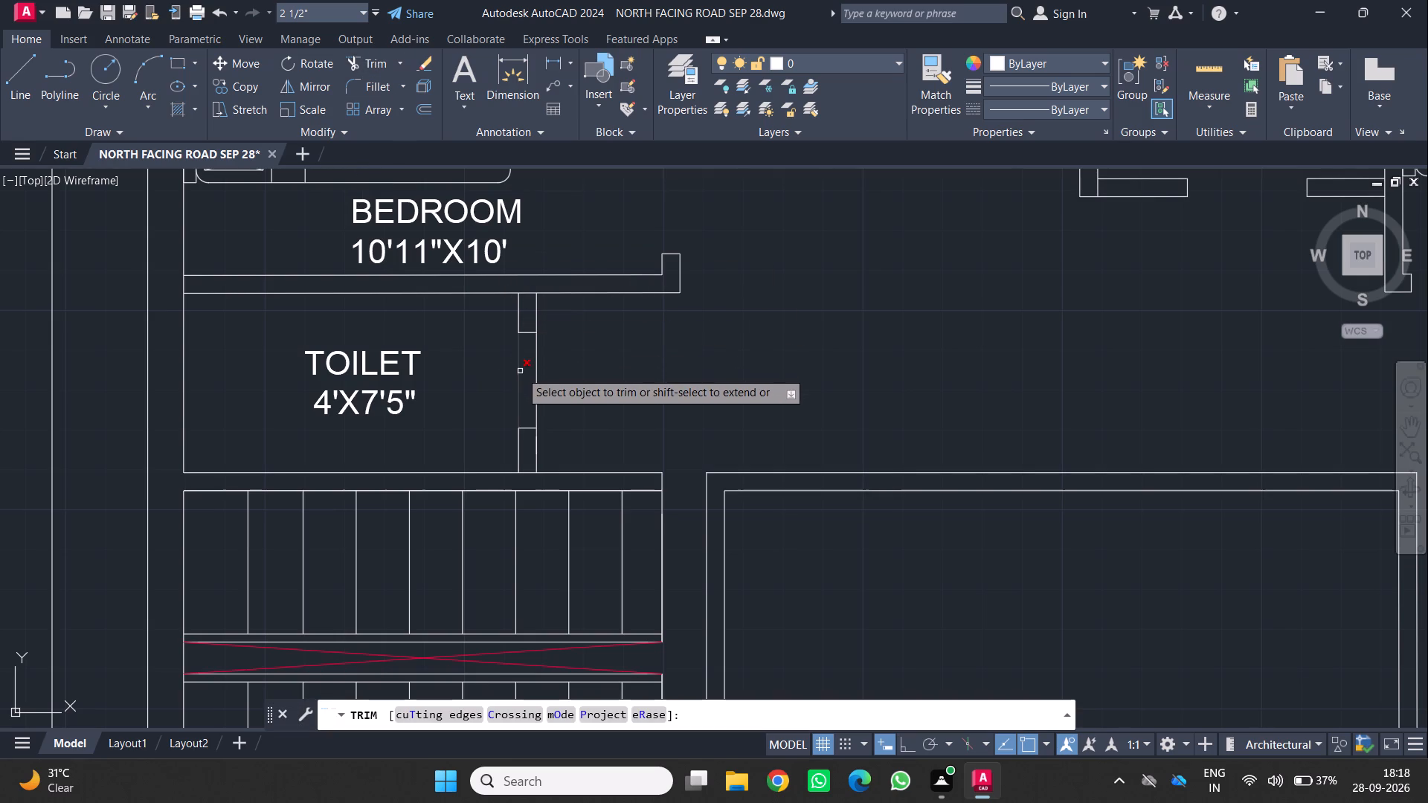
left_click(520, 371)
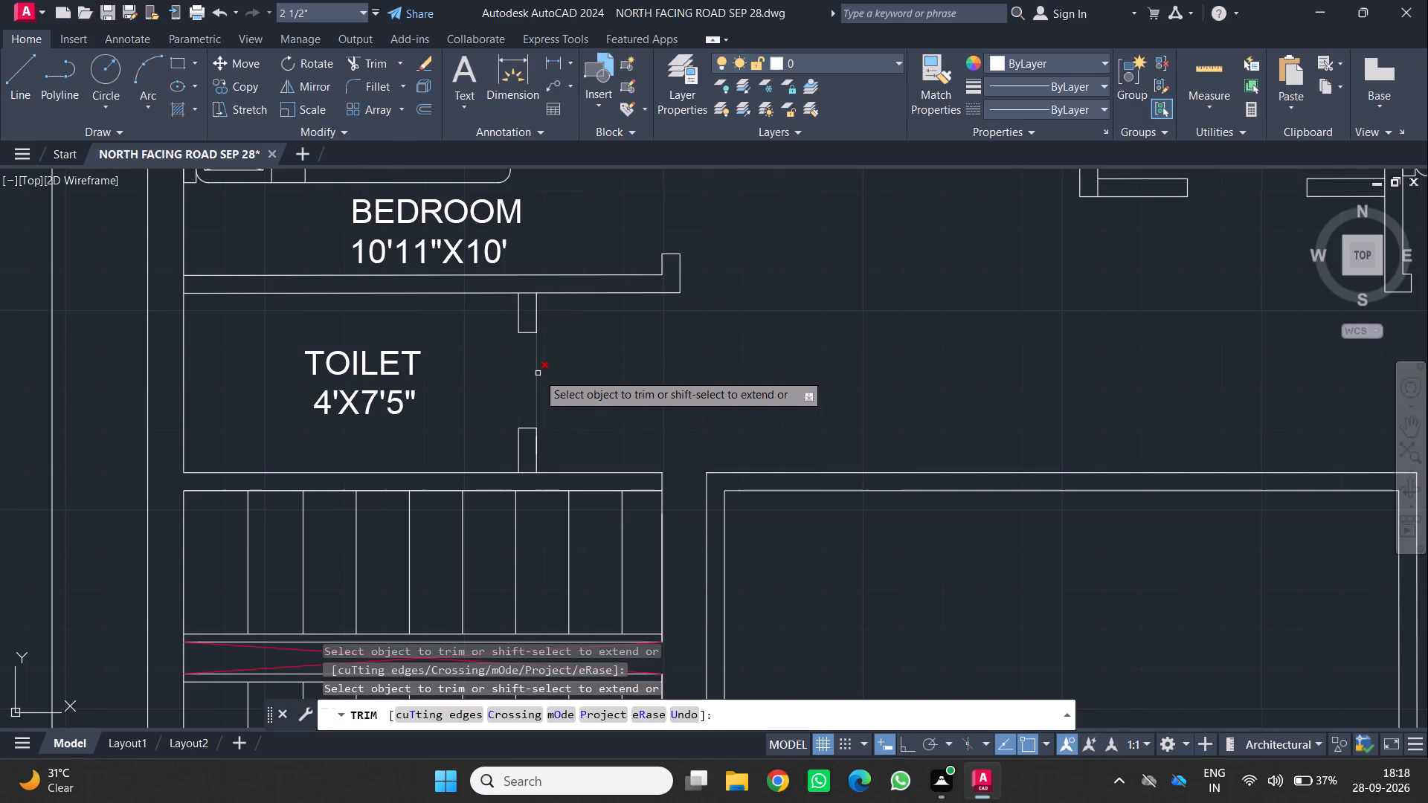
left_click(538, 373)
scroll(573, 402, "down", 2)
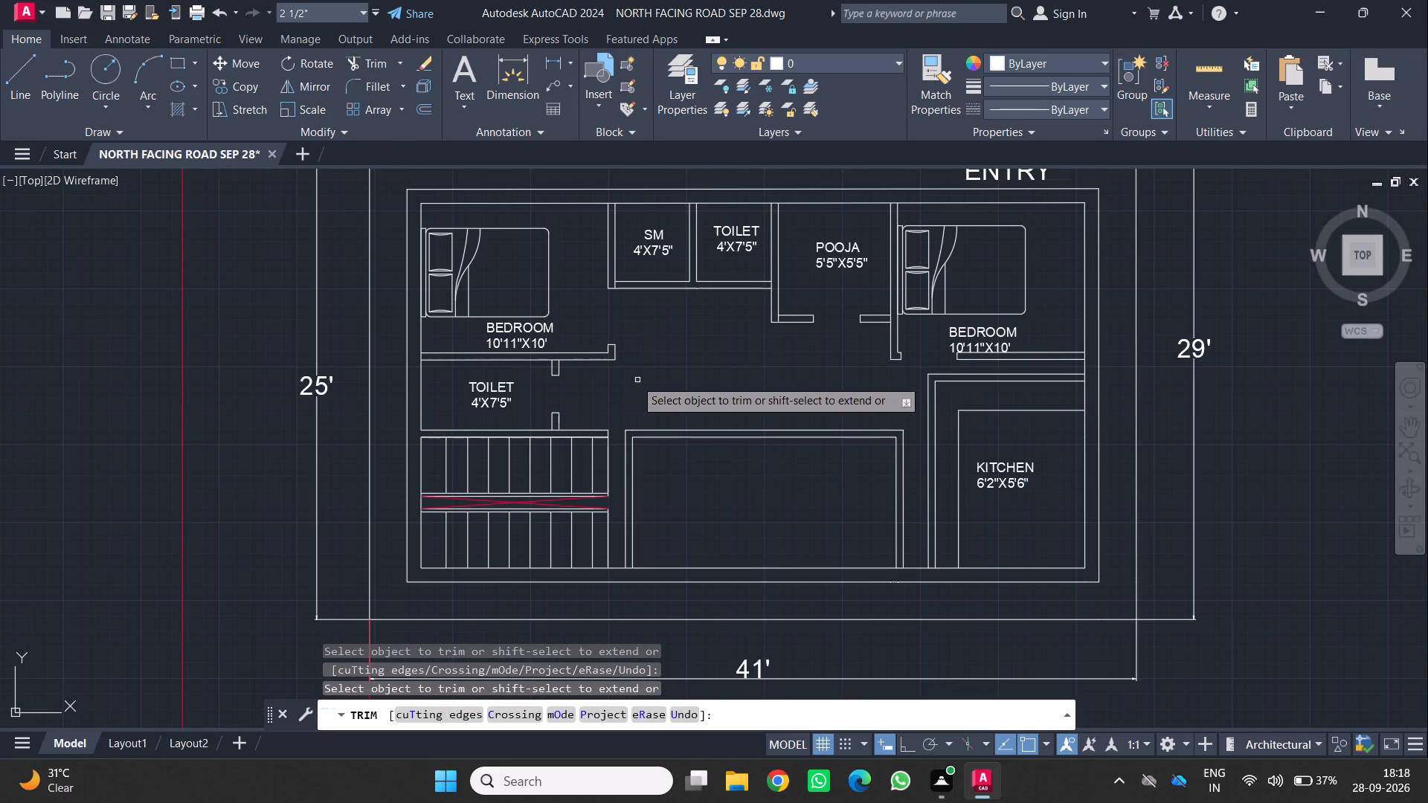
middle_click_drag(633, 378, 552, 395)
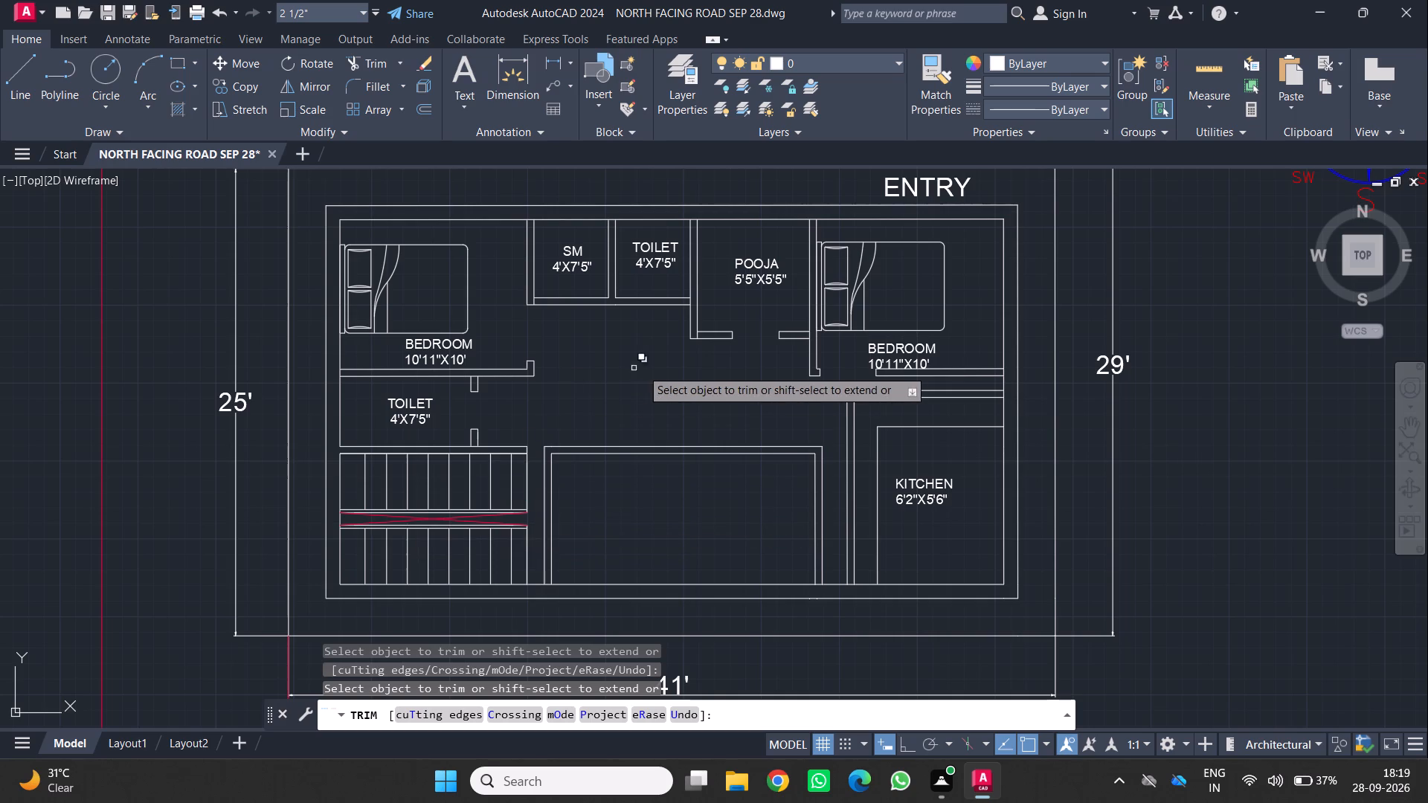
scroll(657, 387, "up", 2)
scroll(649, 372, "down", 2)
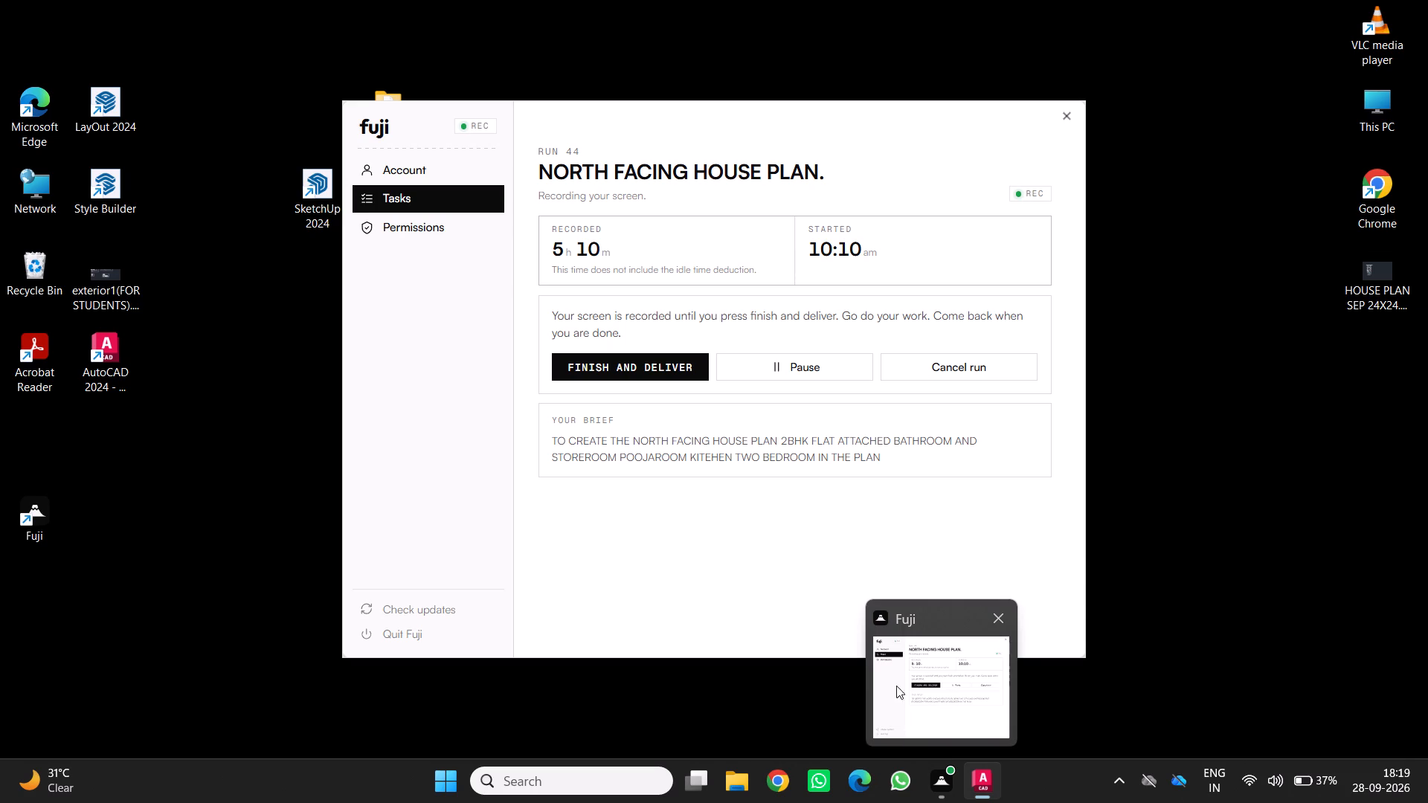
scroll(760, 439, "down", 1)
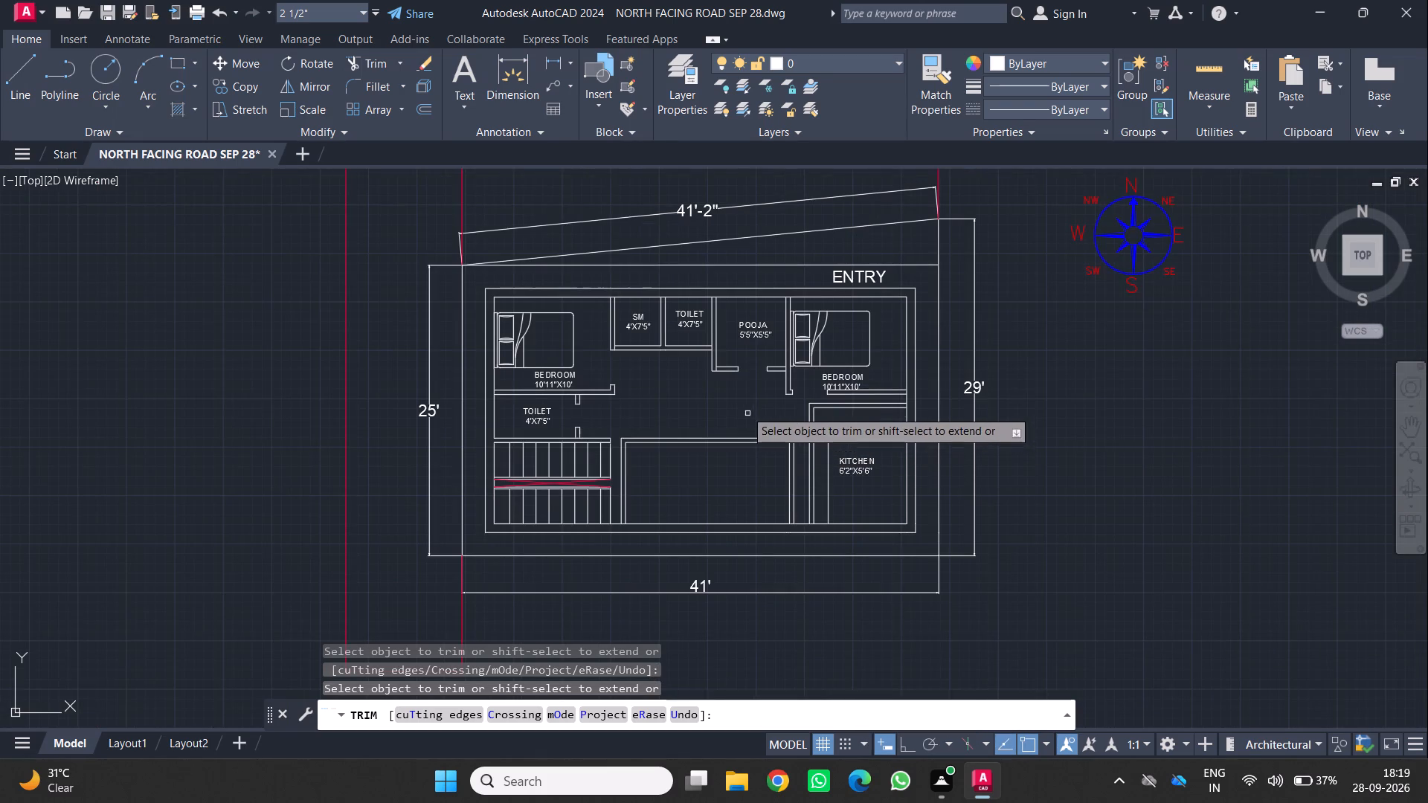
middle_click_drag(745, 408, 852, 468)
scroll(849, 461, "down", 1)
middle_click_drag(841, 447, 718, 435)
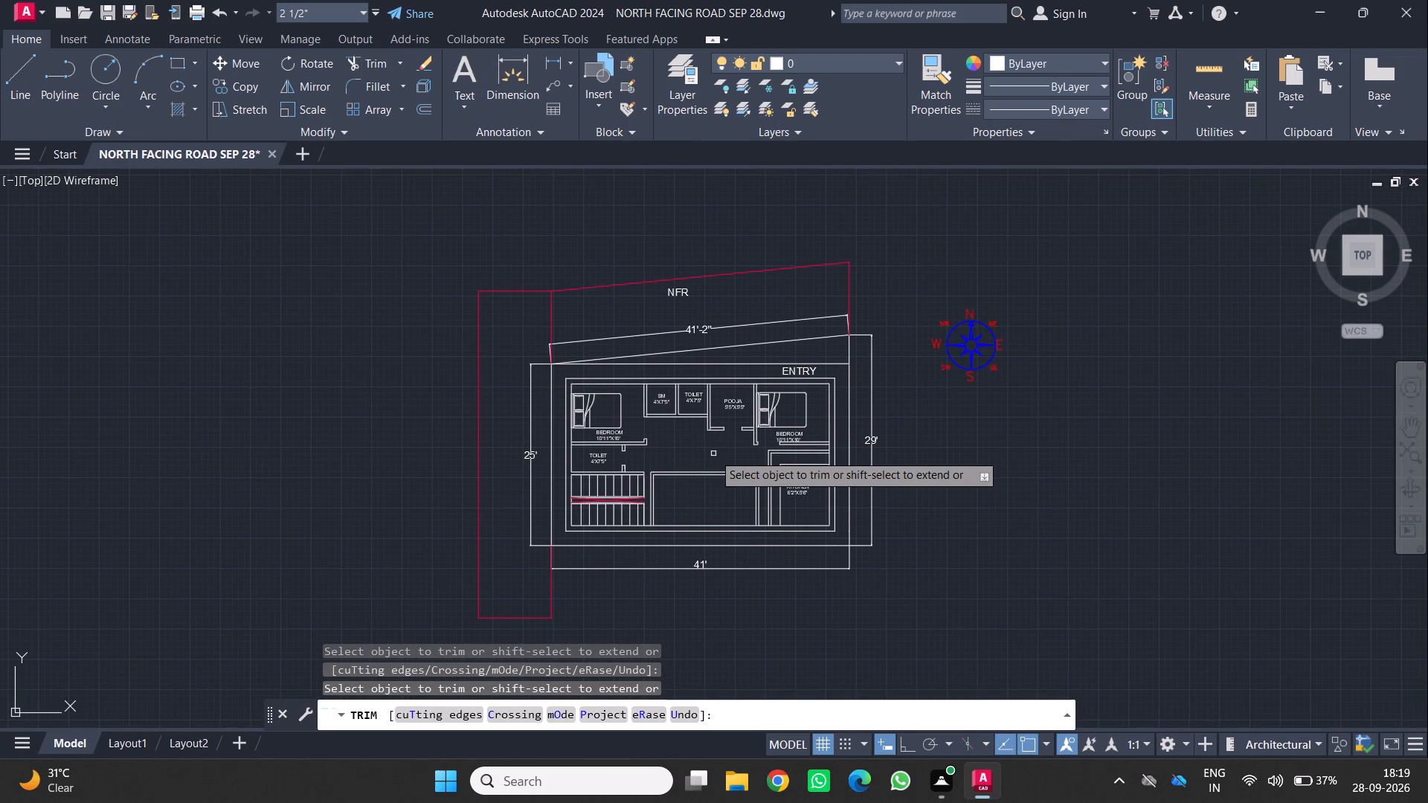
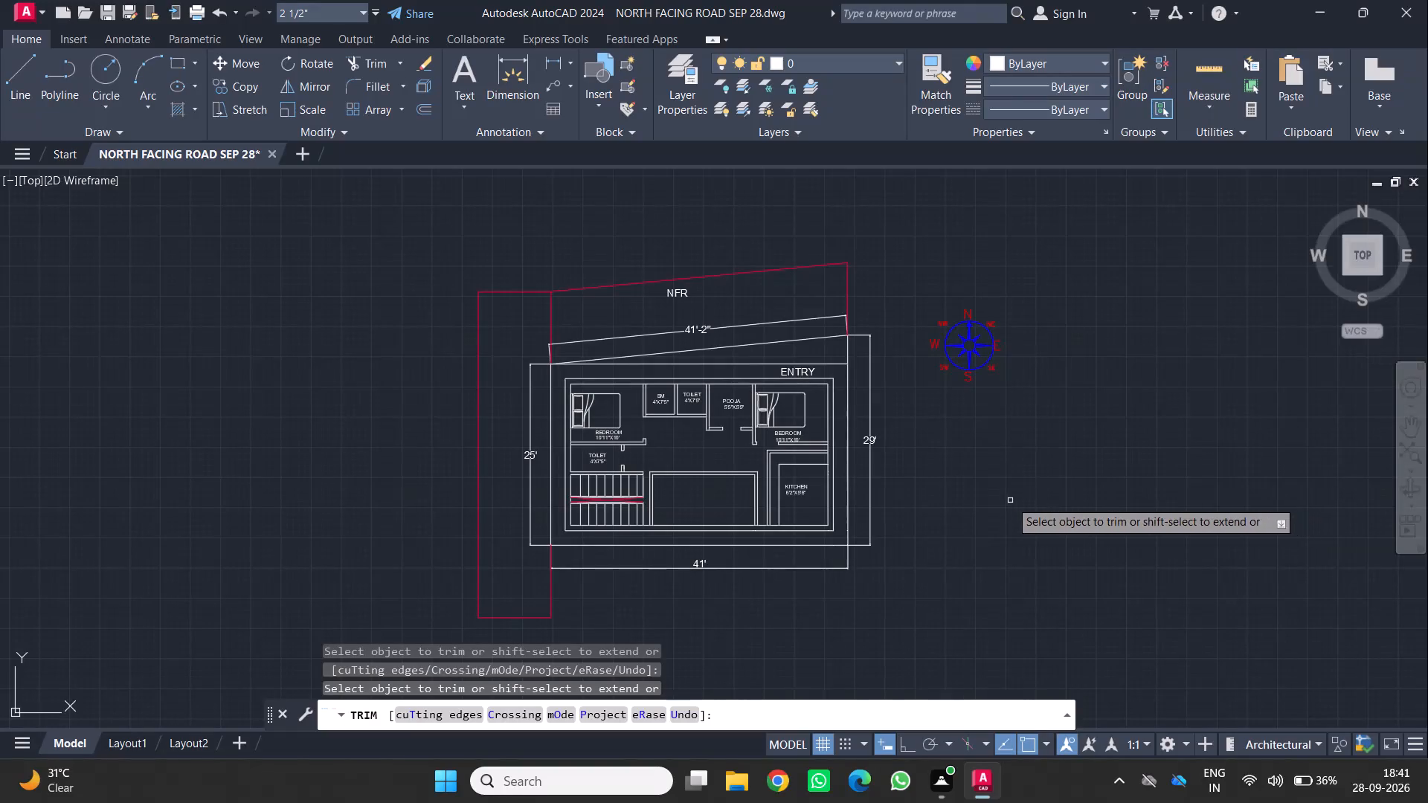
Look over the floor plan, checking the door openings and walls around the toilets, bedrooms, pooja room and staircase.
middle_click_drag(948, 459, 1030, 465)
scroll(1016, 465, "up", 2)
middle_click_drag(649, 474, 912, 469)
scroll(793, 483, "down", 1)
middle_click_drag(779, 478, 780, 477)
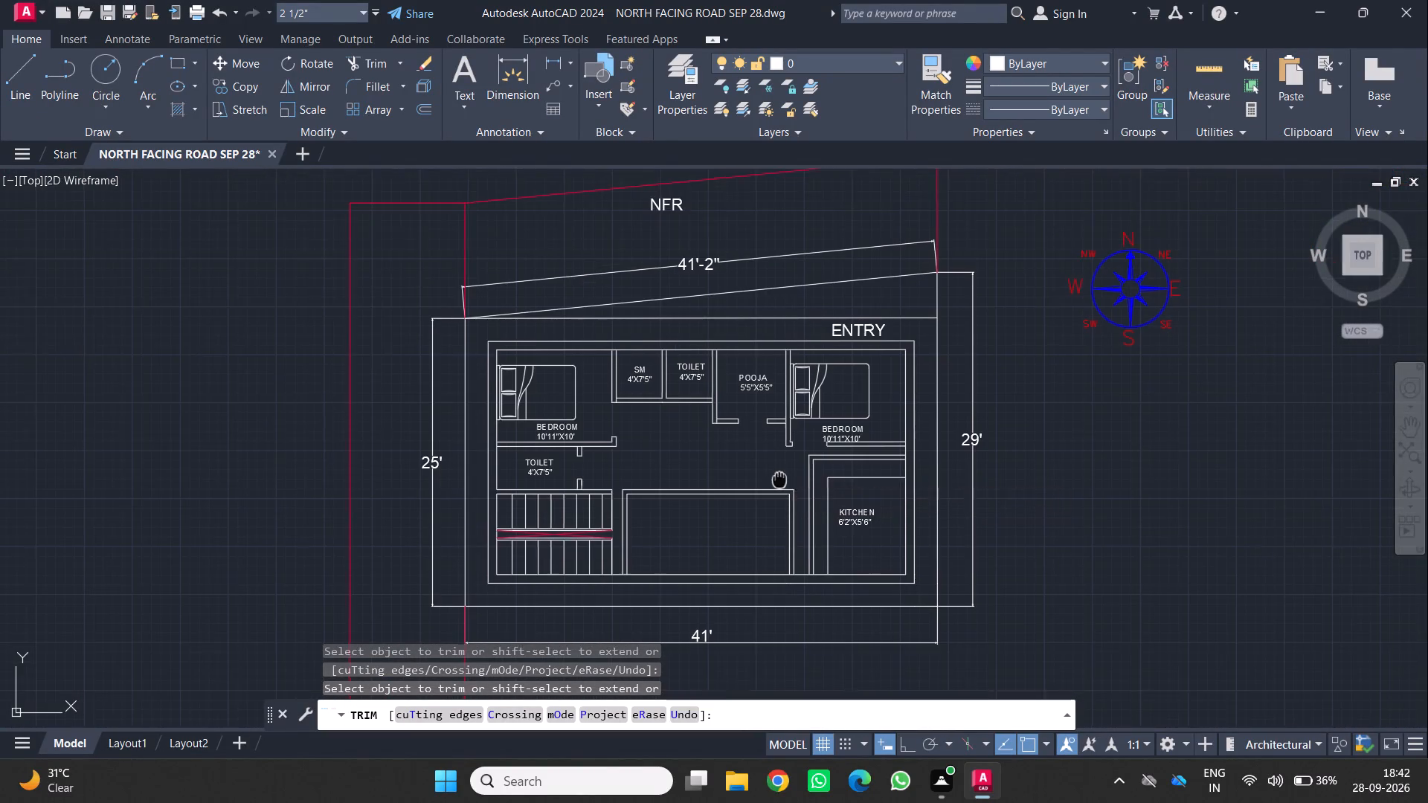
middle_click_drag(780, 477, 785, 441)
scroll(628, 452, "up", 2)
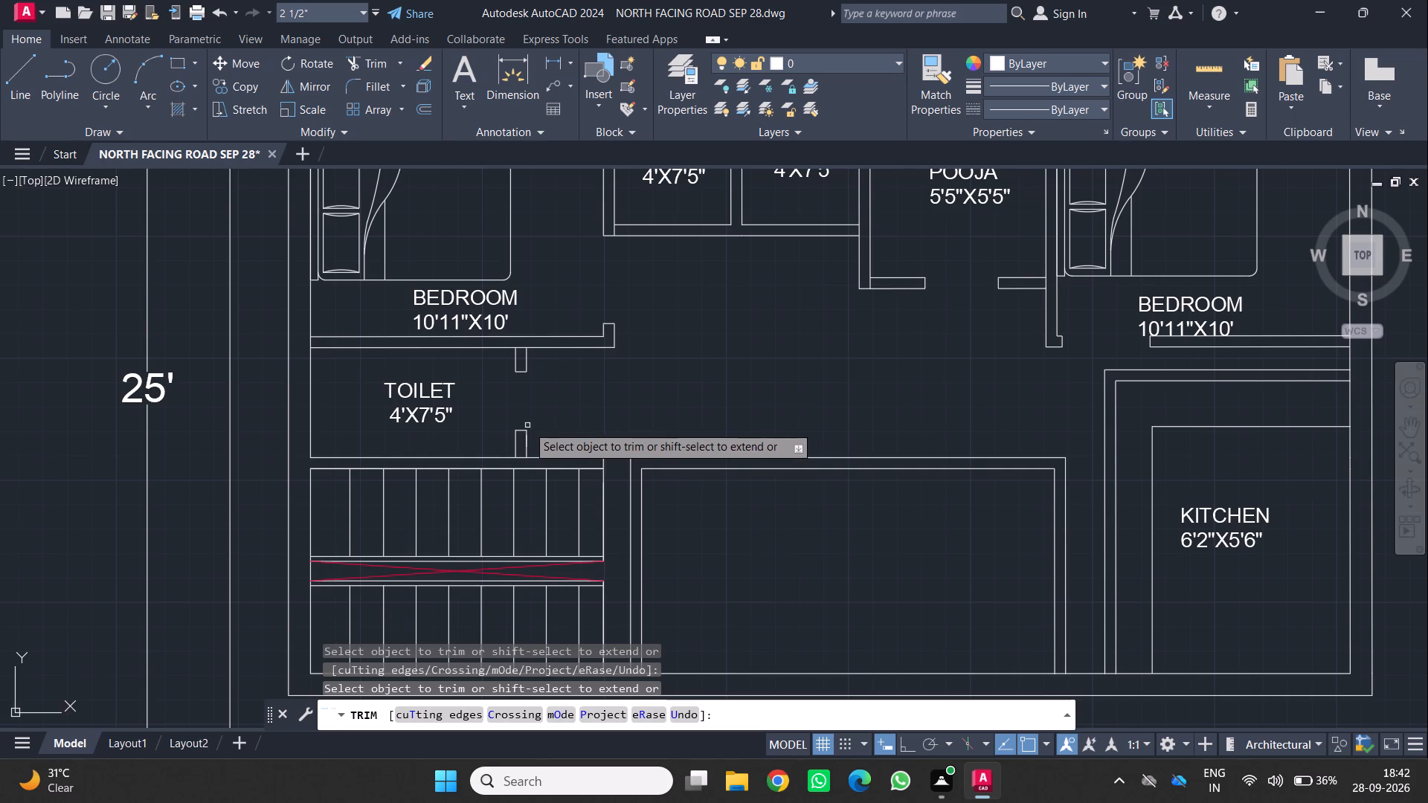
scroll(578, 411, "down", 1)
middle_click_drag(739, 351, 609, 404)
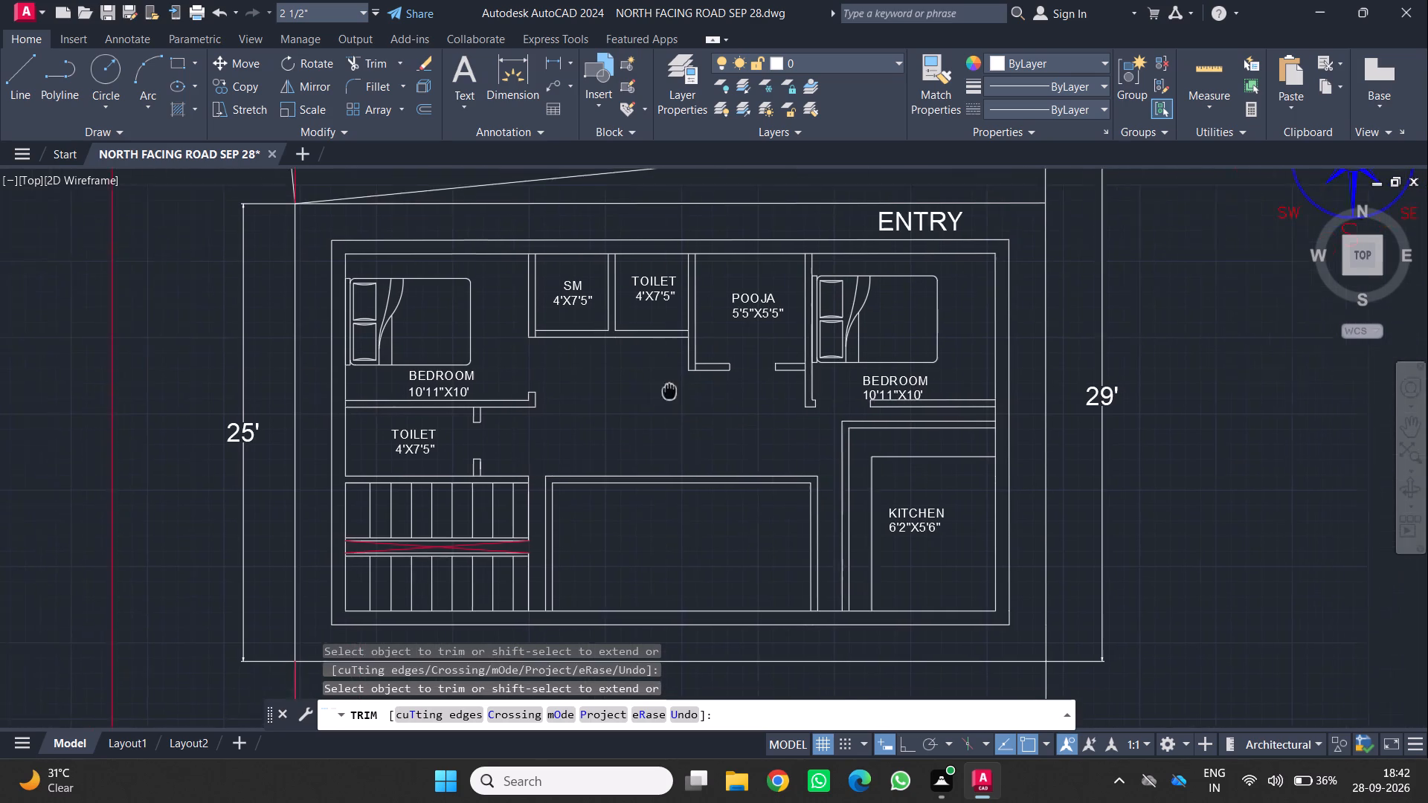
middle_click_drag(609, 404, 554, 410)
scroll(544, 402, "down", 1)
middle_click_drag(542, 401, 571, 323)
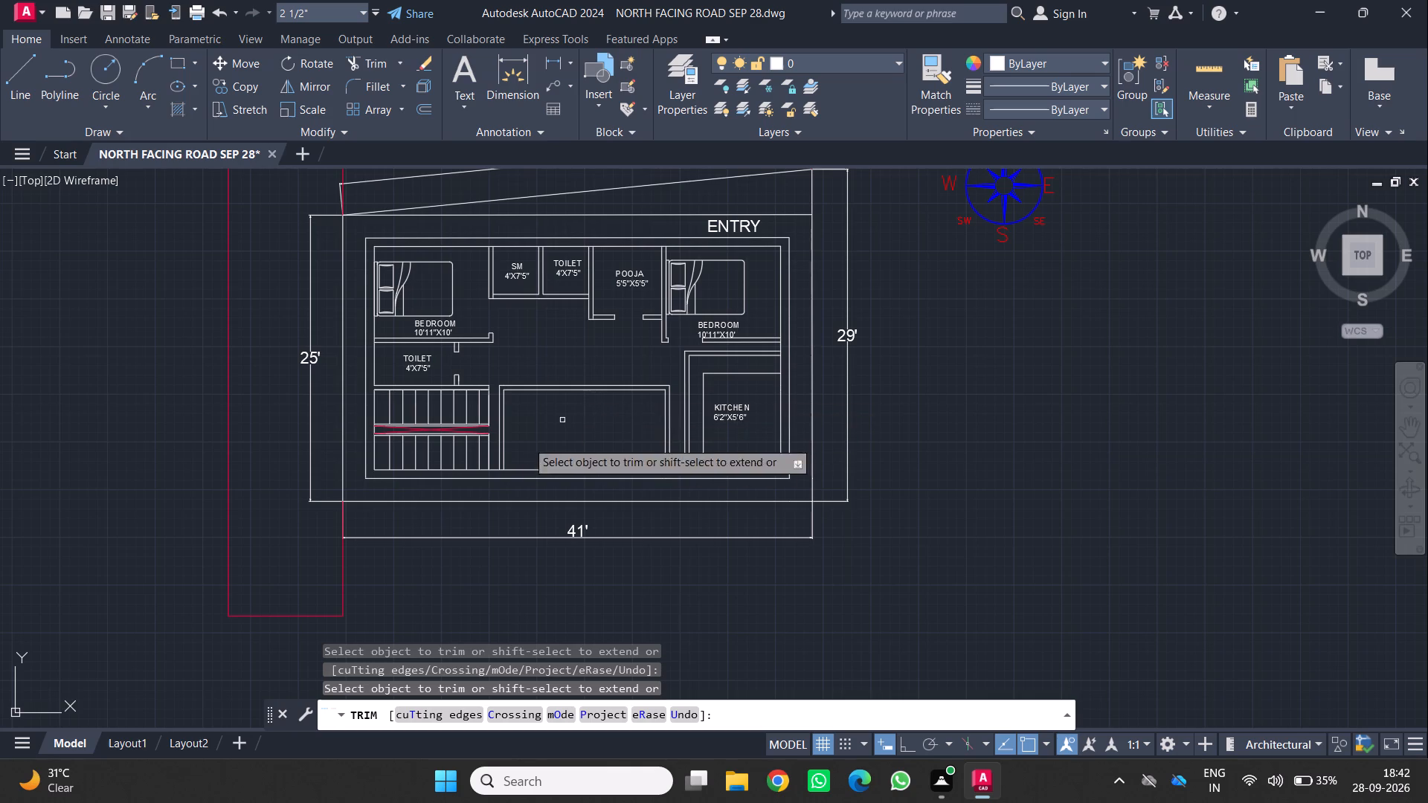
scroll(511, 364, "down", 1)
middle_click_drag(510, 362, 518, 429)
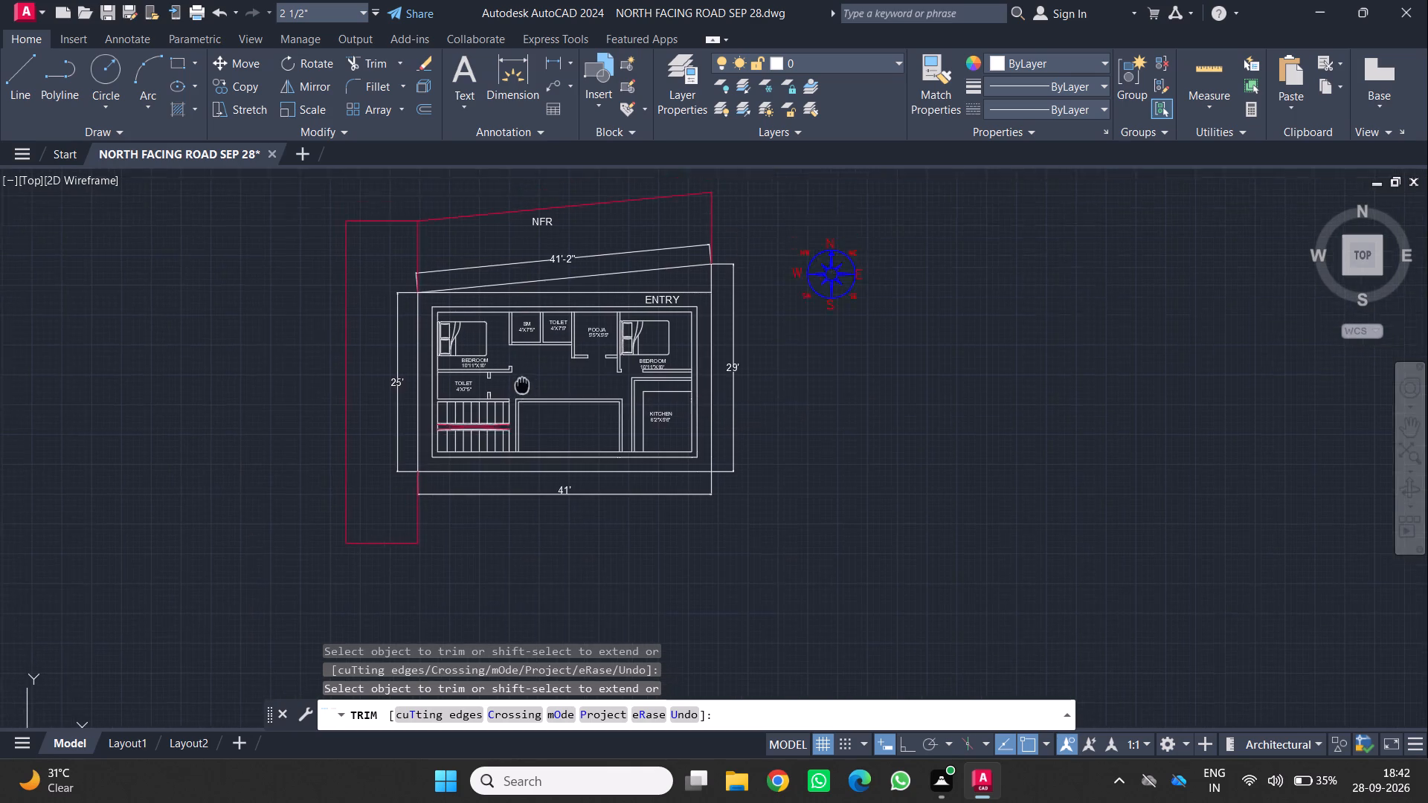
middle_click_drag(518, 429, 512, 448)
scroll(502, 437, "up", 1)
middle_click_drag(503, 433, 565, 373)
scroll(565, 373, "up", 2)
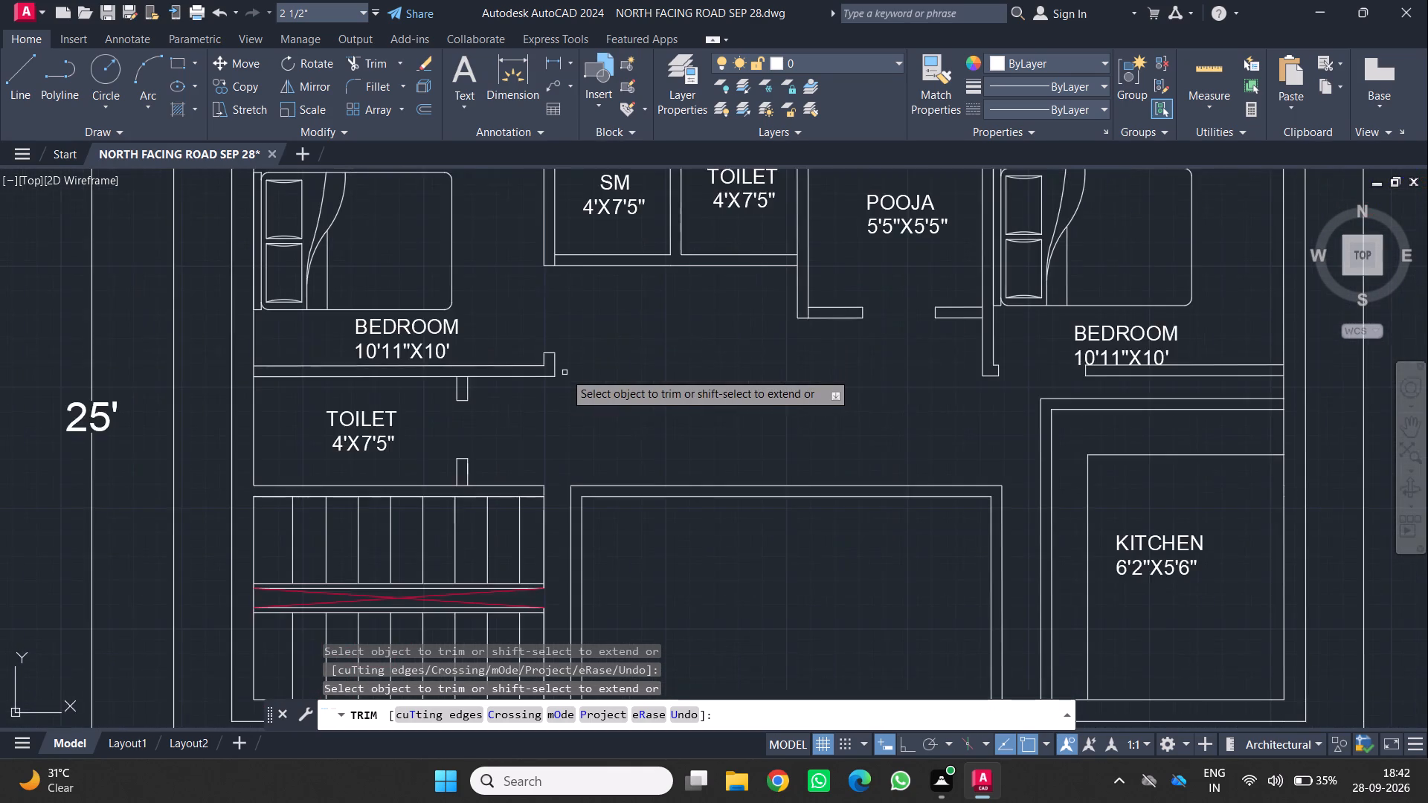
scroll(562, 376, "down", 1)
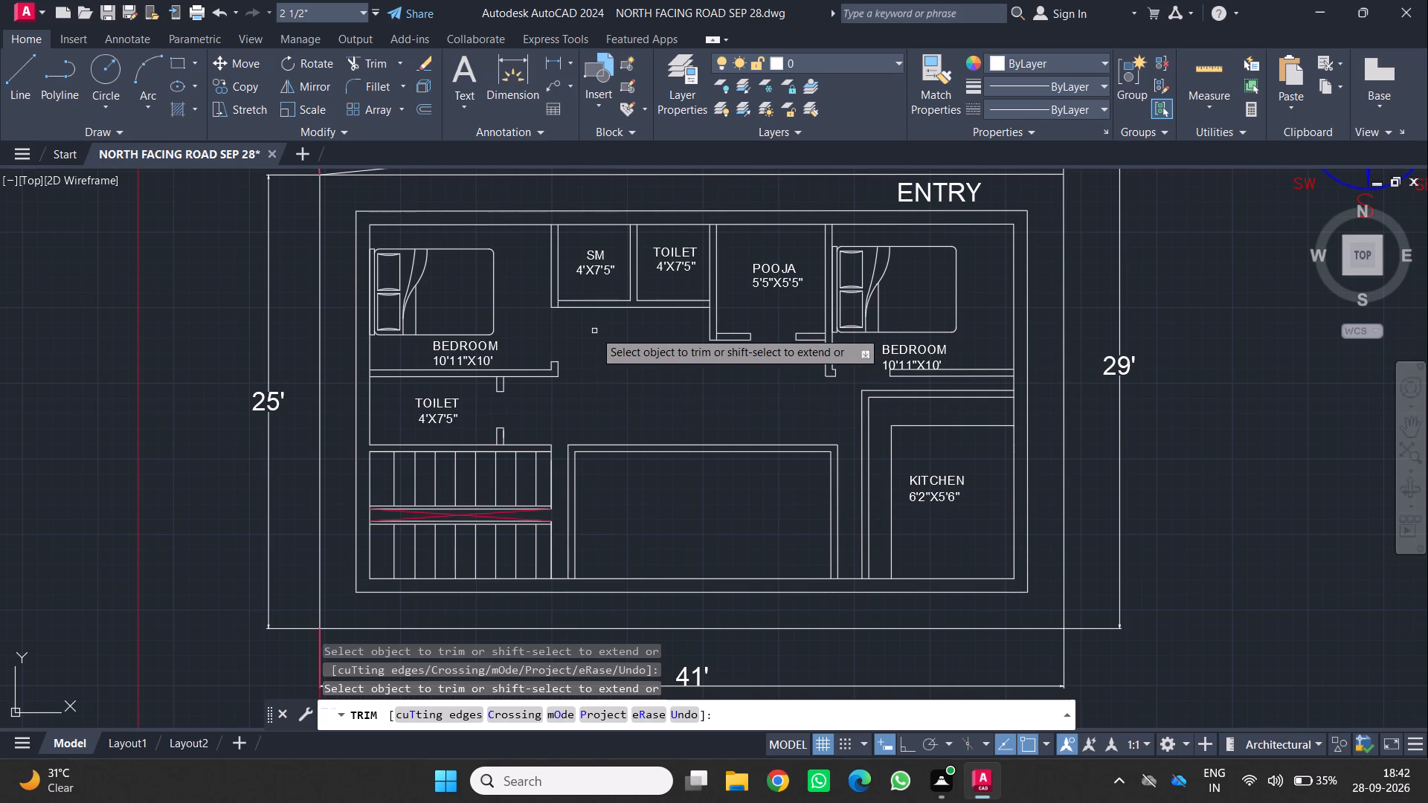
Draw a jamb line across the SM room's south wall, a short distance east of its west wall.
middle_click_drag(599, 334, 649, 385)
scroll(649, 379, "up", 1)
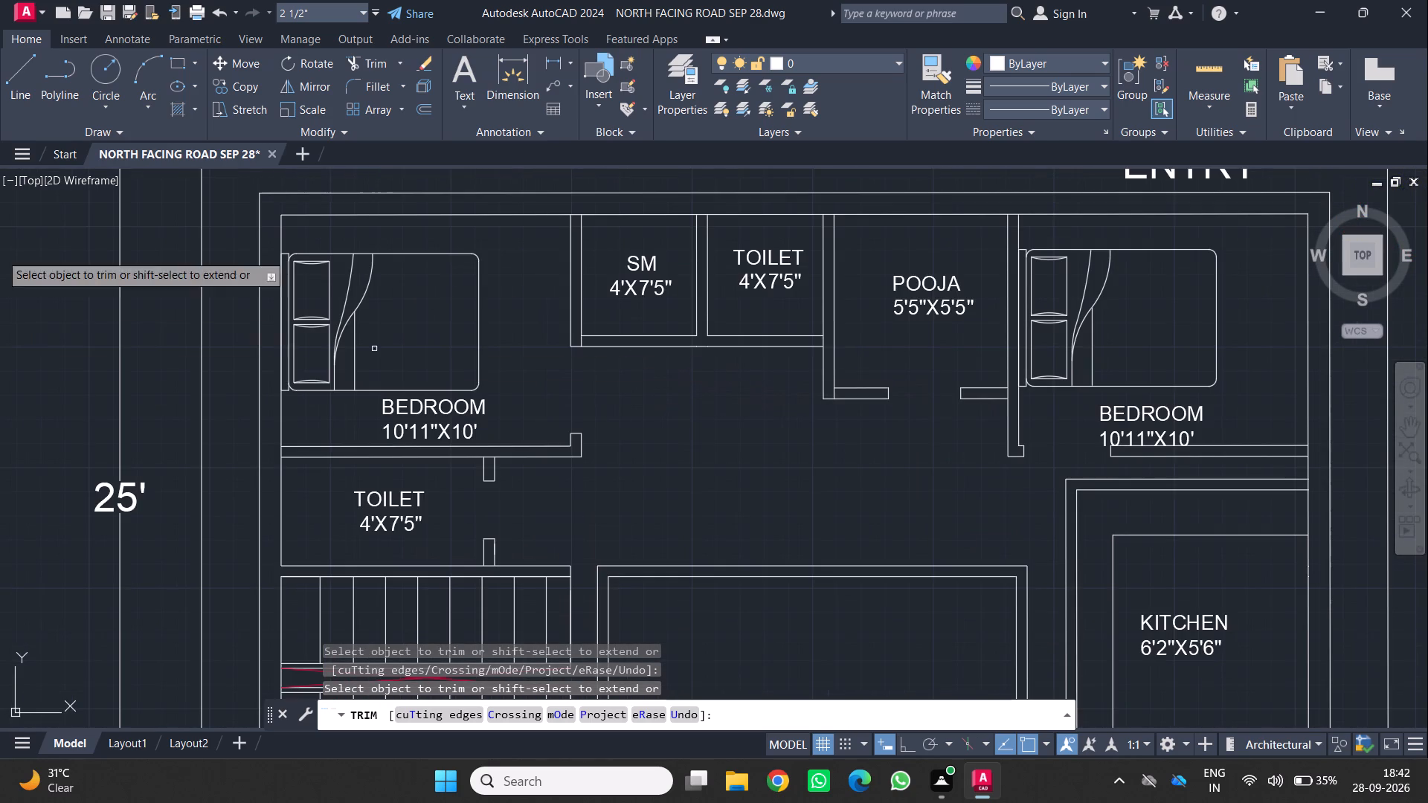
left_click(16, 60)
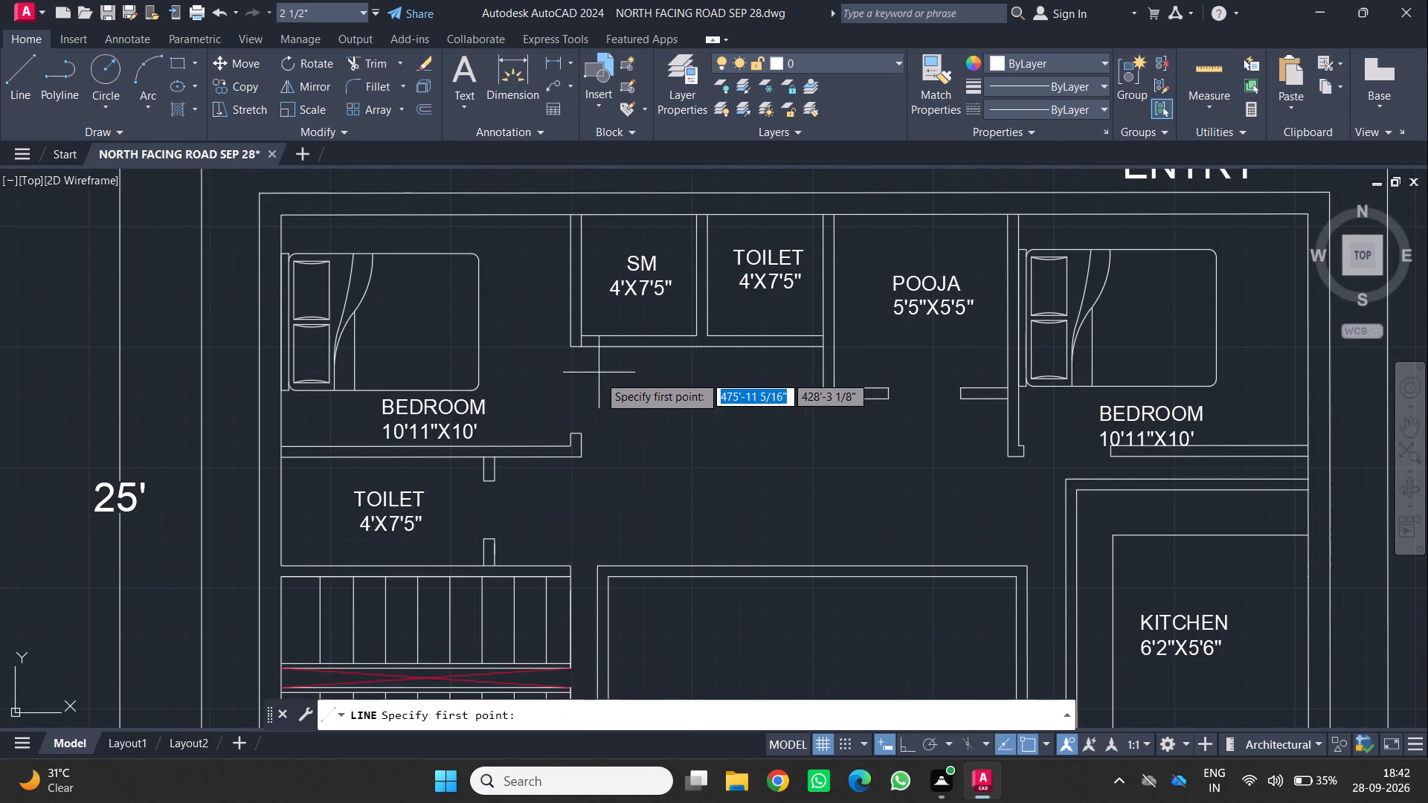
scroll(600, 370, "up", 1)
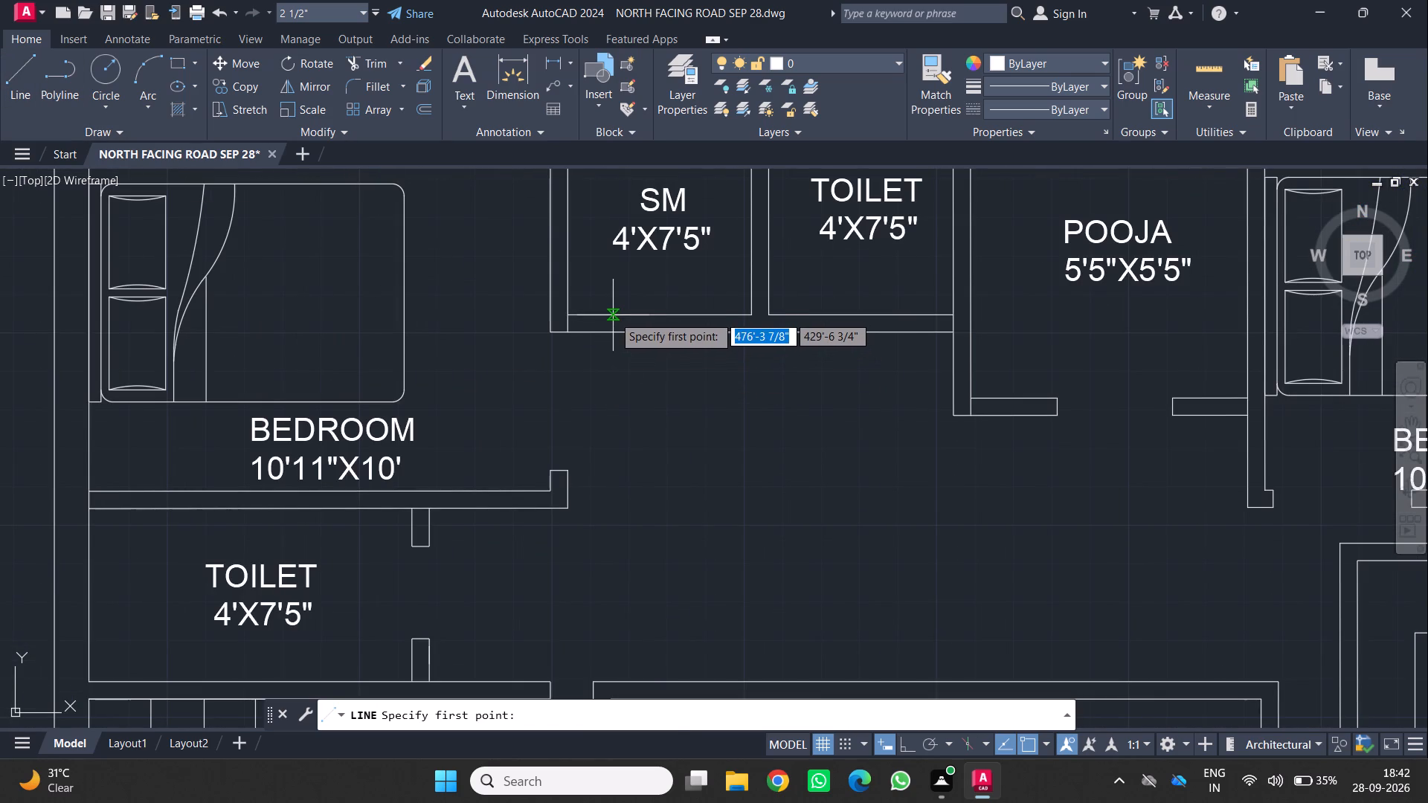
left_click(613, 315)
left_click(614, 336)
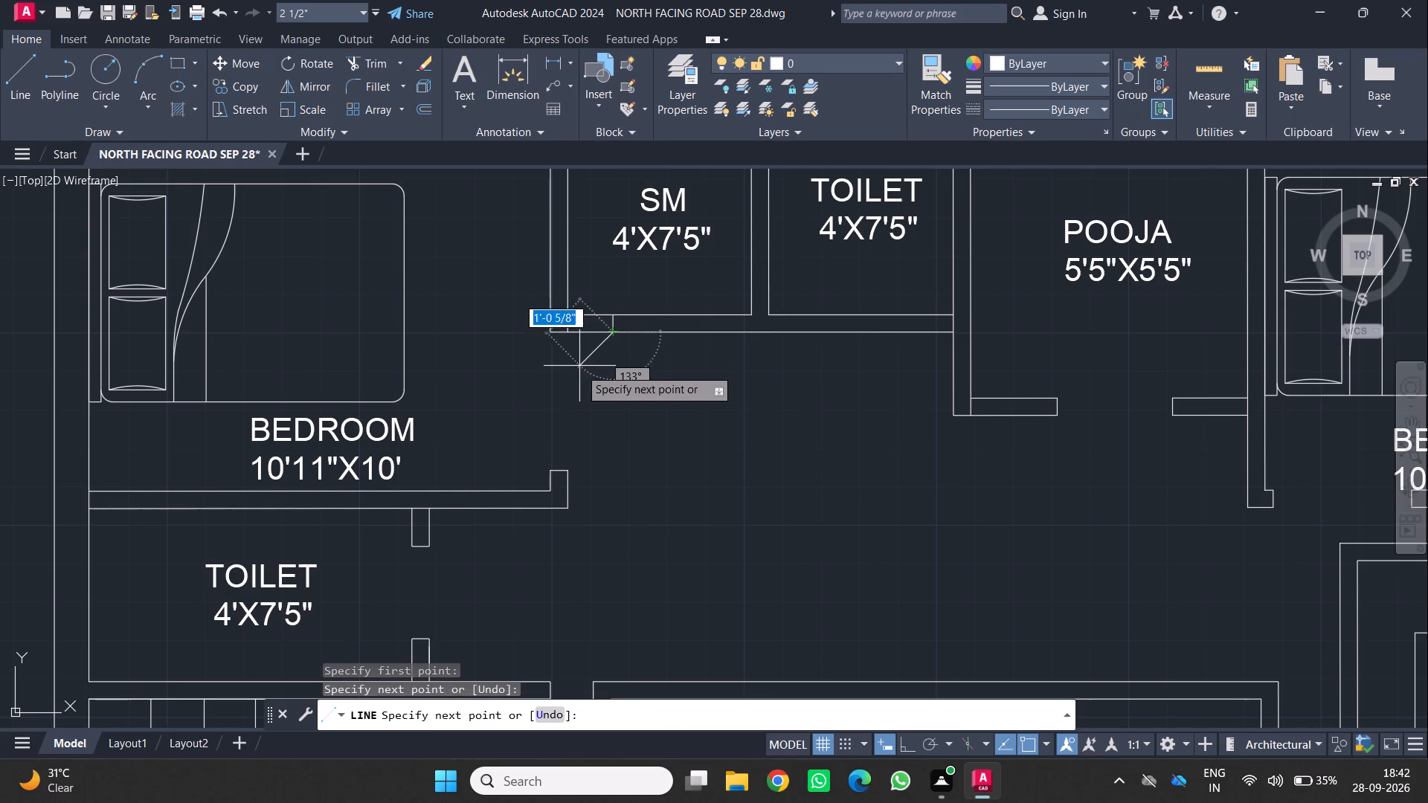
key("Return")
Offset the jamb line in the SM room's south wall 2' to the east.
left_click(612, 319)
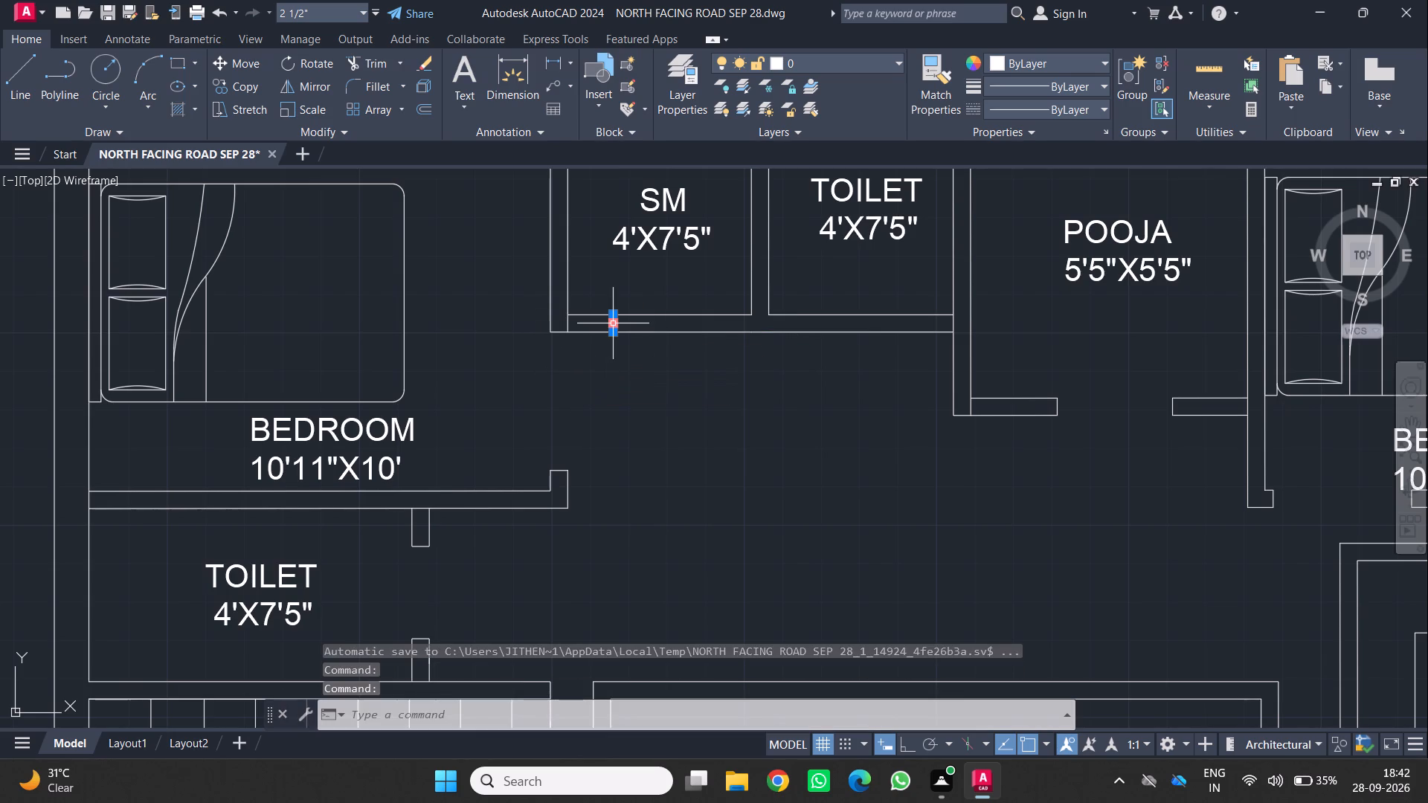
key("o")
key("Return")
left_click_drag(611, 327, 625, 332)
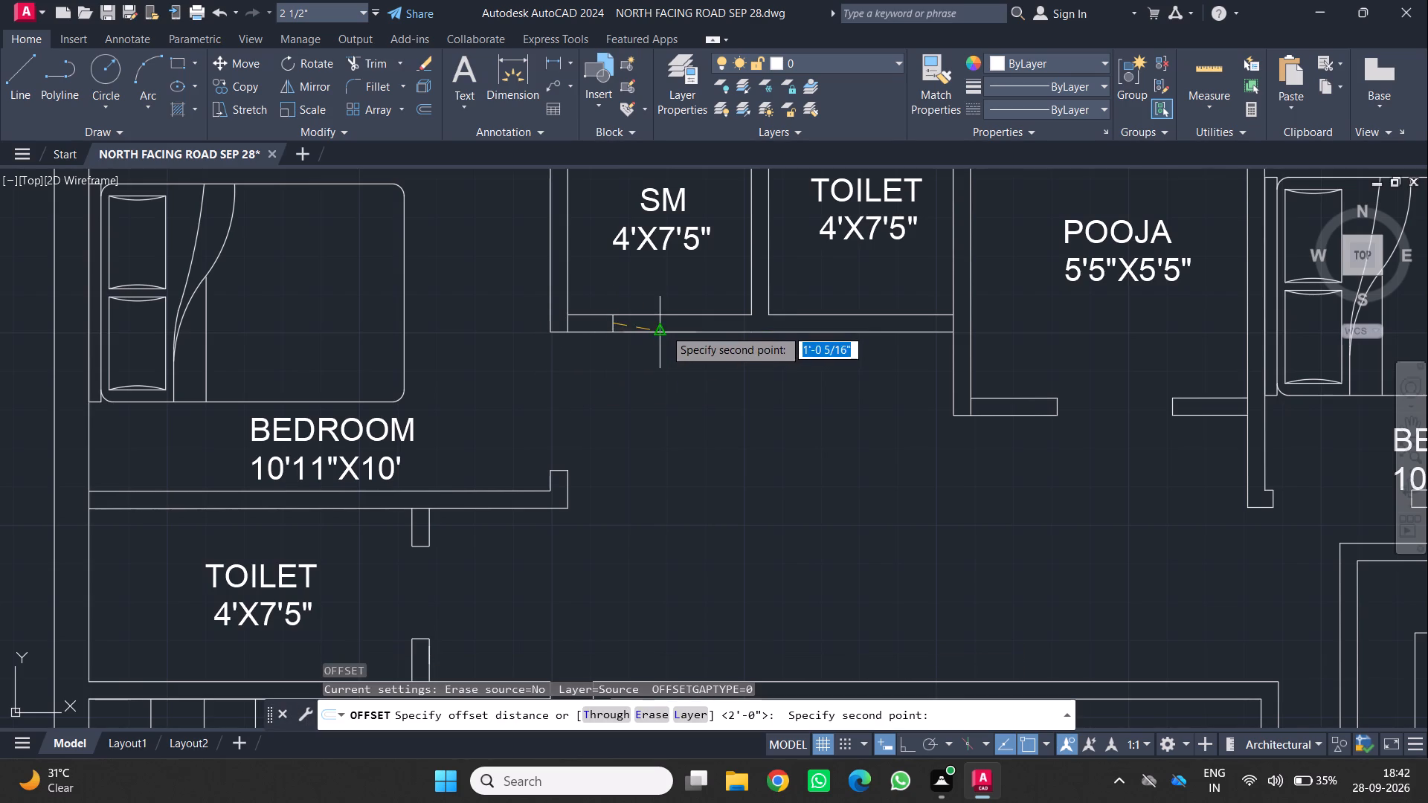
type("2'")
key("Return")
left_click(675, 322)
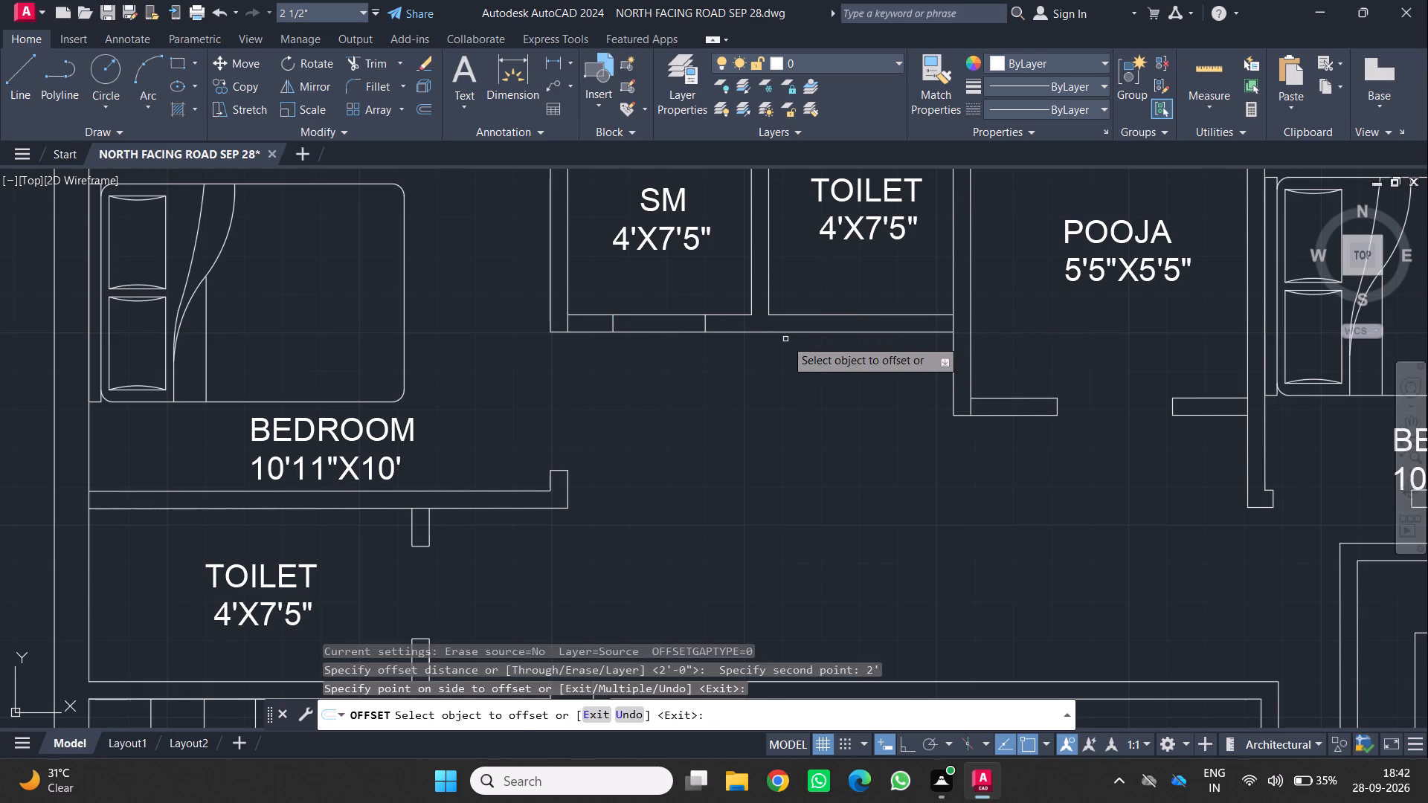
key("l")
key("Return")
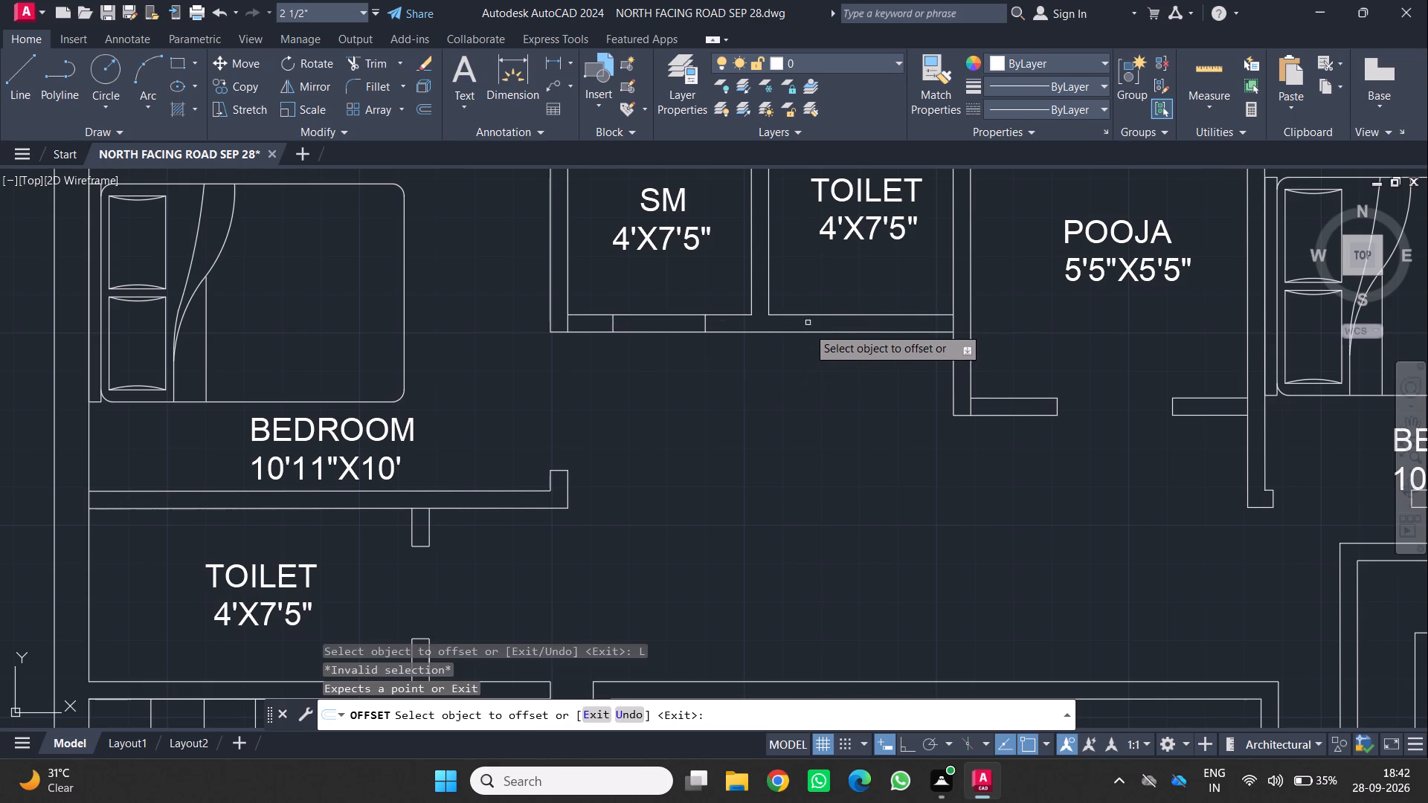
key("Escape")
Draw a jamb line across the south wall of the toilet beside the SM room, near the toilet's west wall.
key("l")
key("Return")
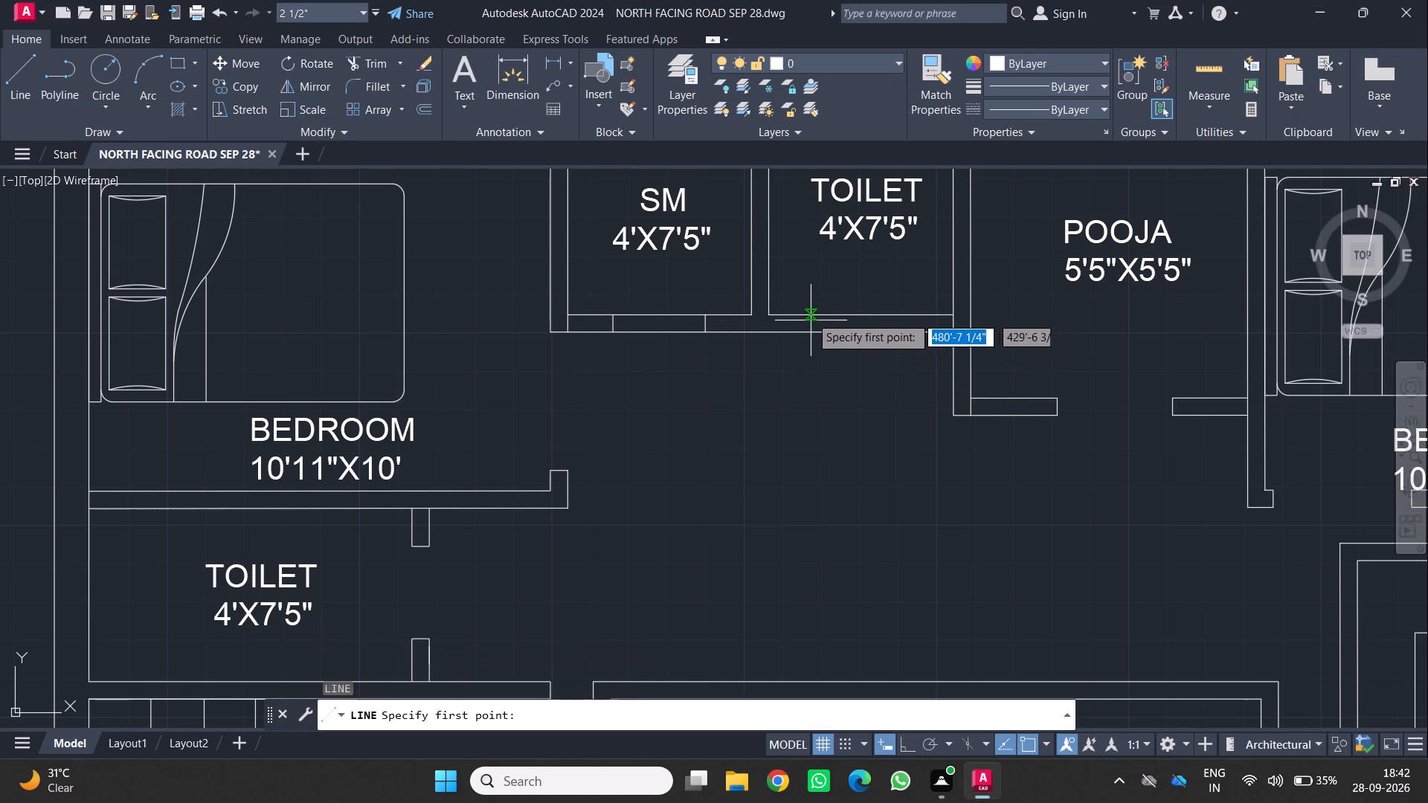
left_click(808, 314)
left_click(808, 335)
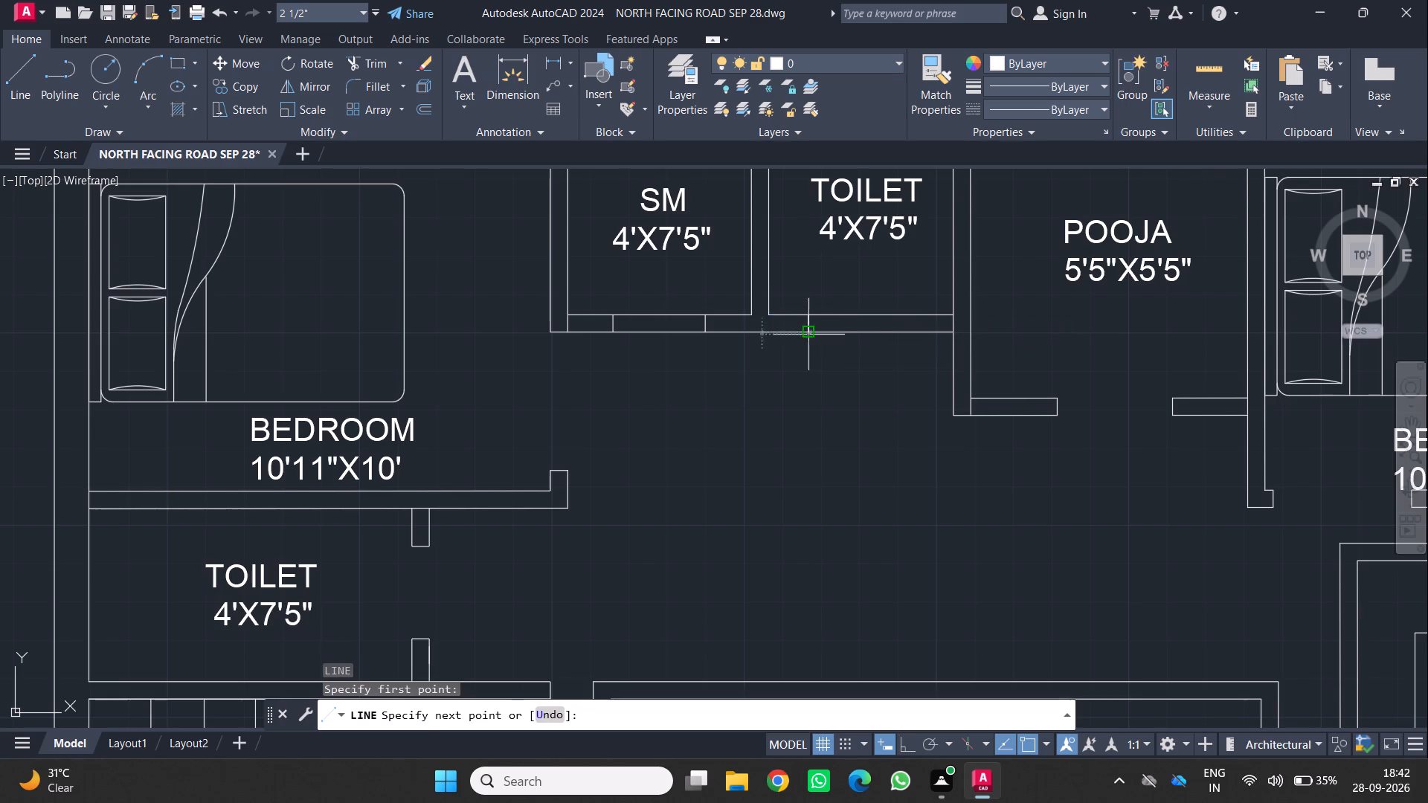
key("Return")
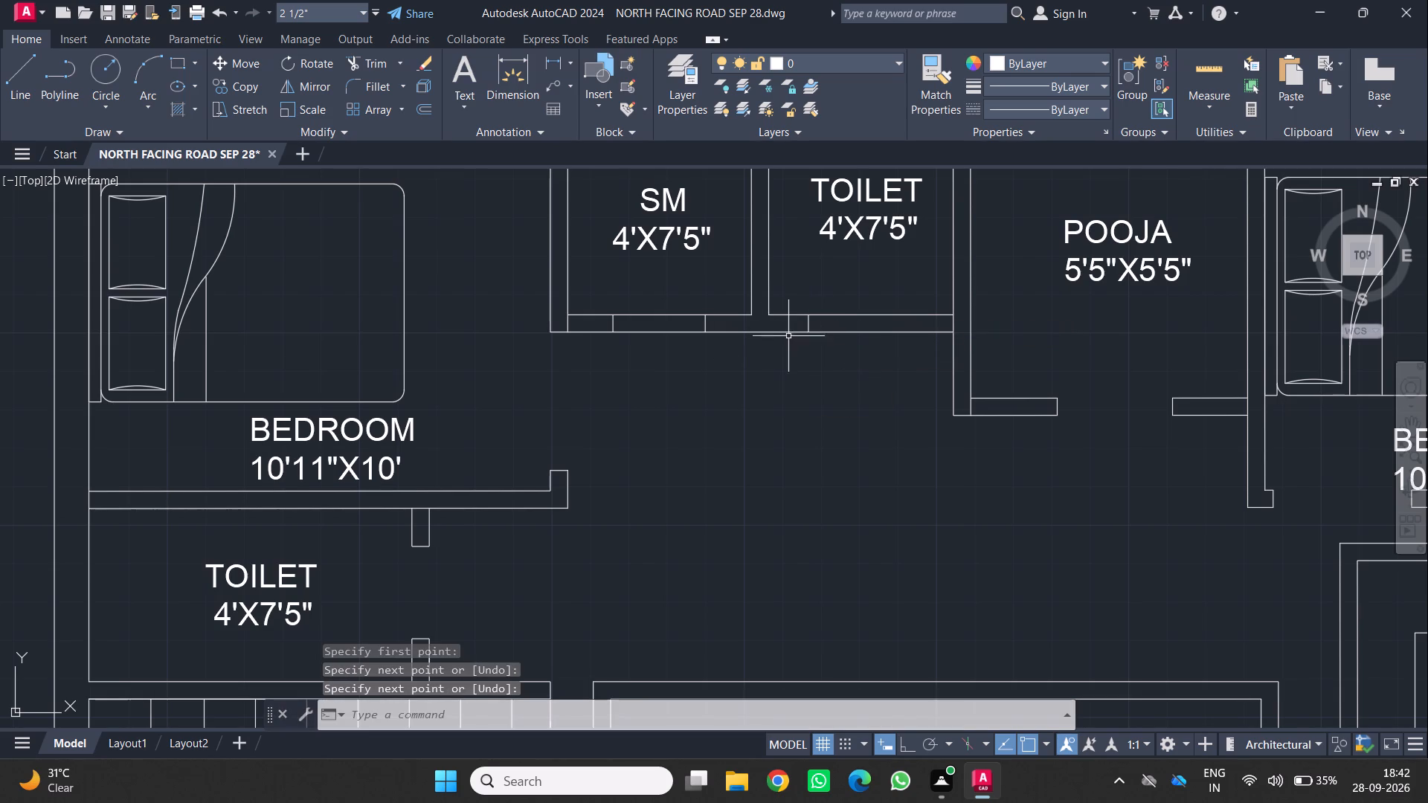
Offset the jamb line in that toilet's south wall 2' to the east.
left_click(810, 324)
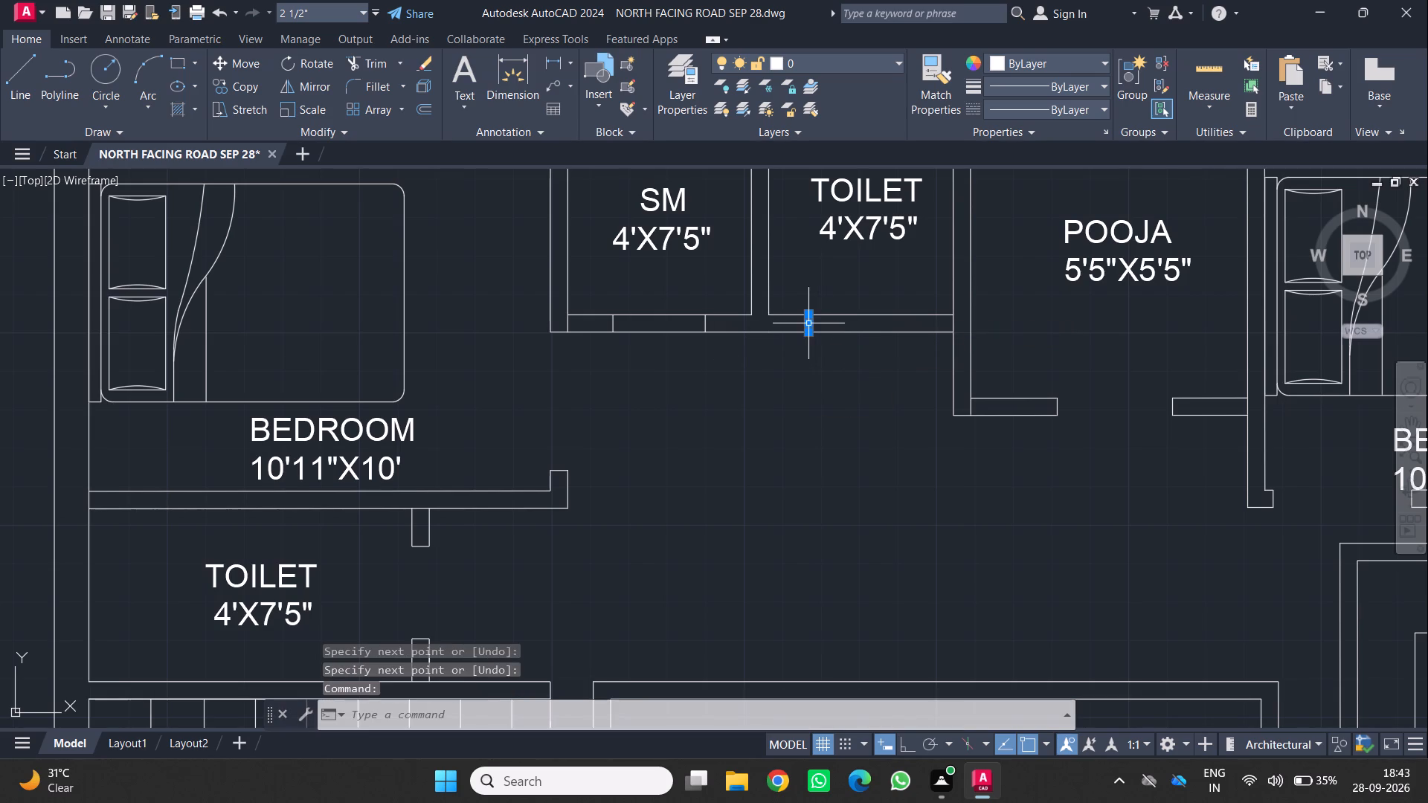
key("o")
key("Return")
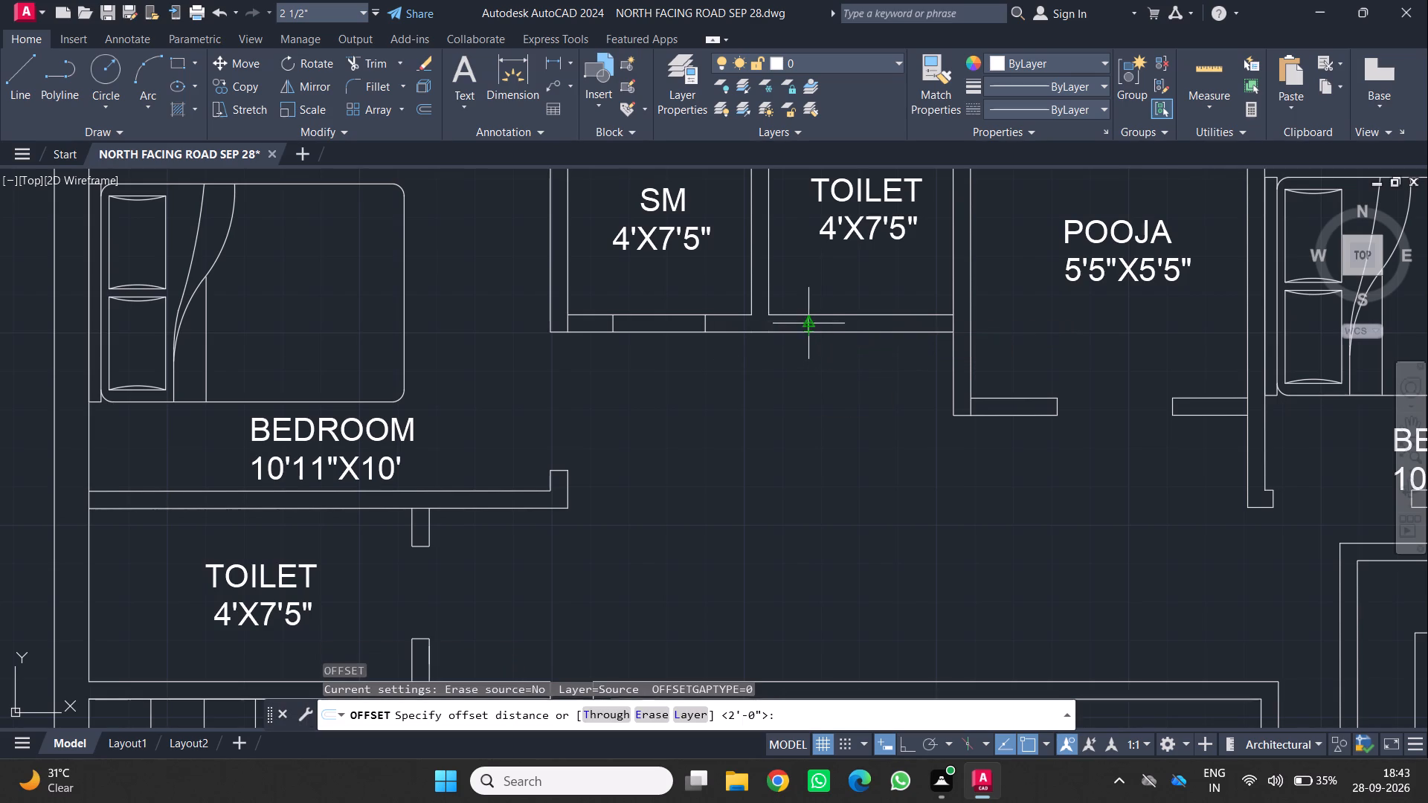
left_click_drag(811, 325, 823, 328)
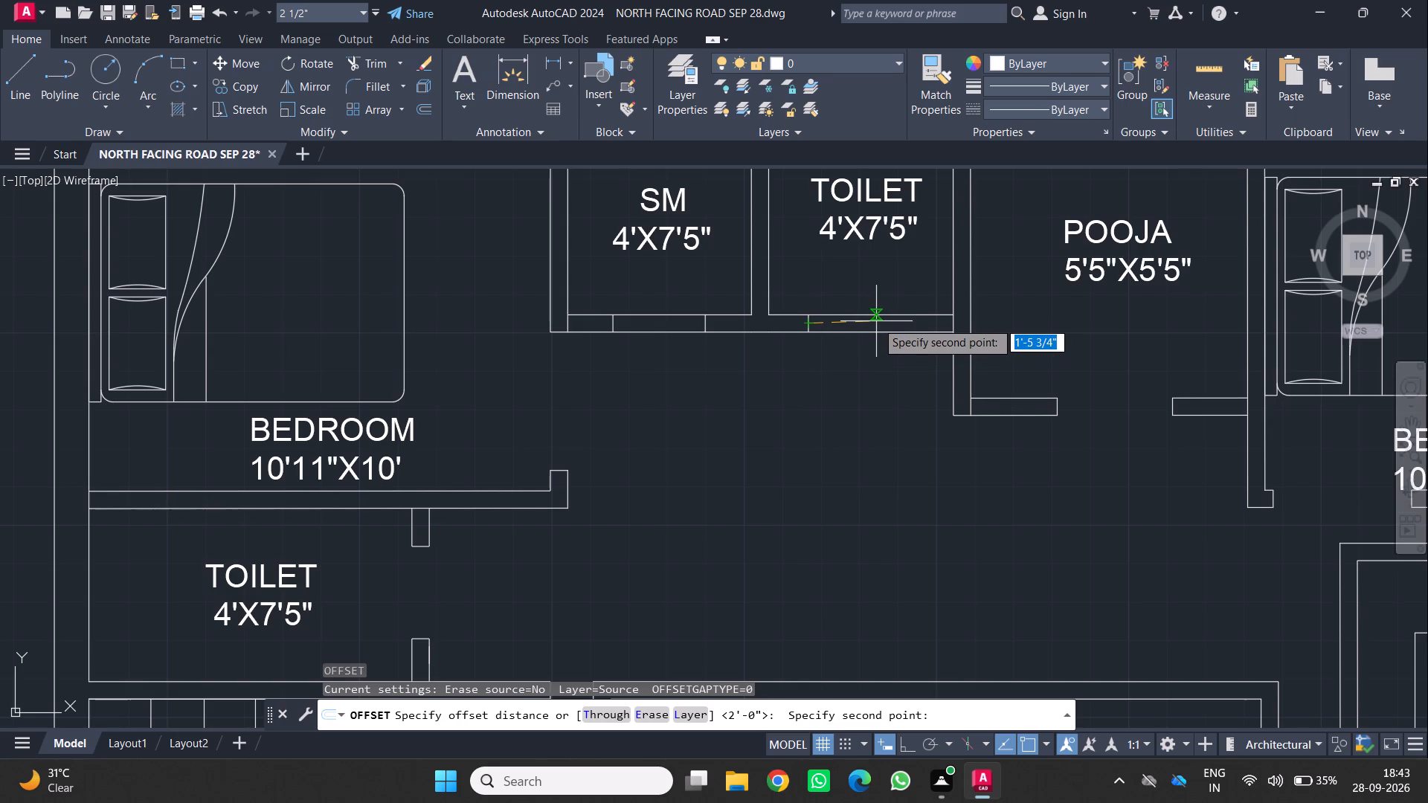
type("2'")
key("Return")
left_click(876, 321)
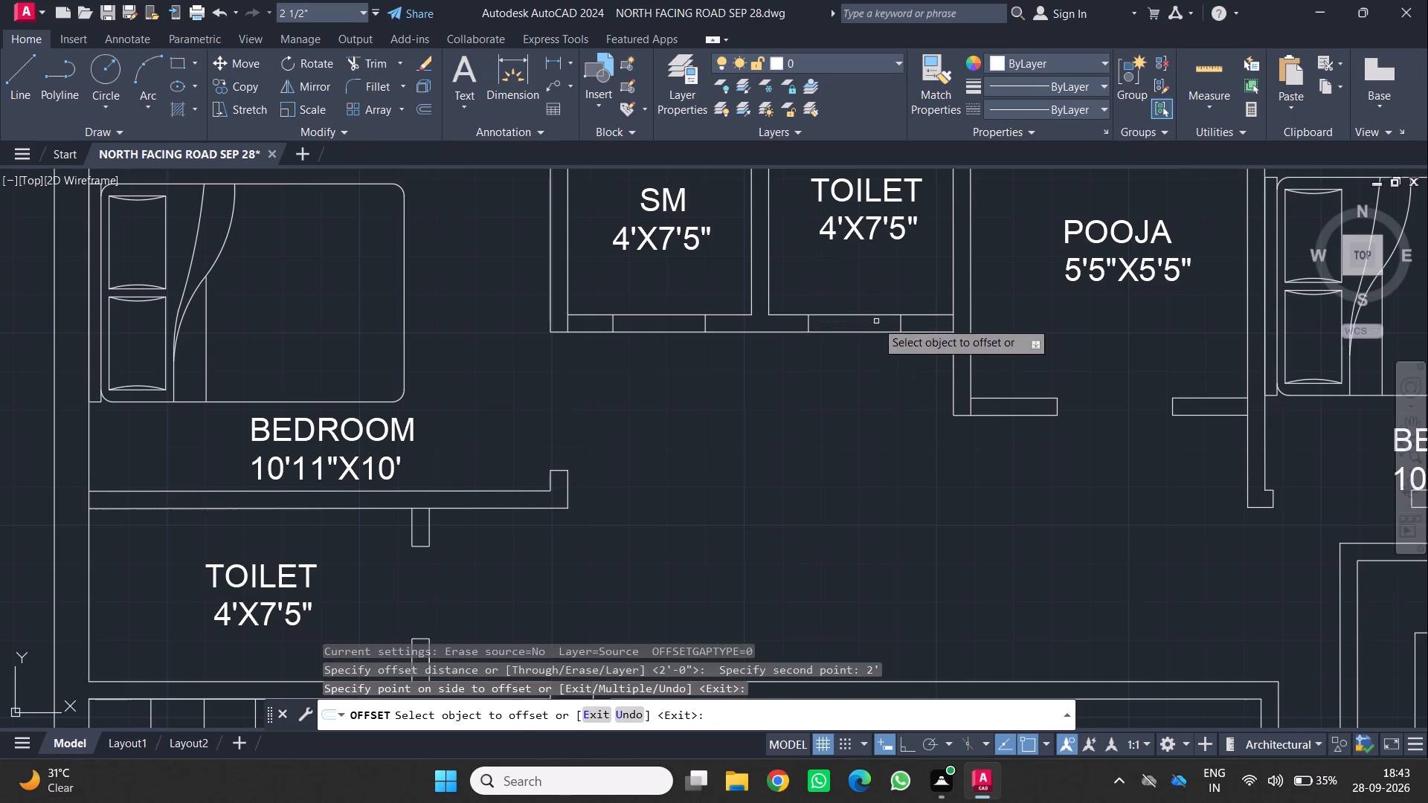
Trim the wall lines between each jamb pair to open doorways in the south walls of the SM room and adjoining toilet.
left_click(383, 62)
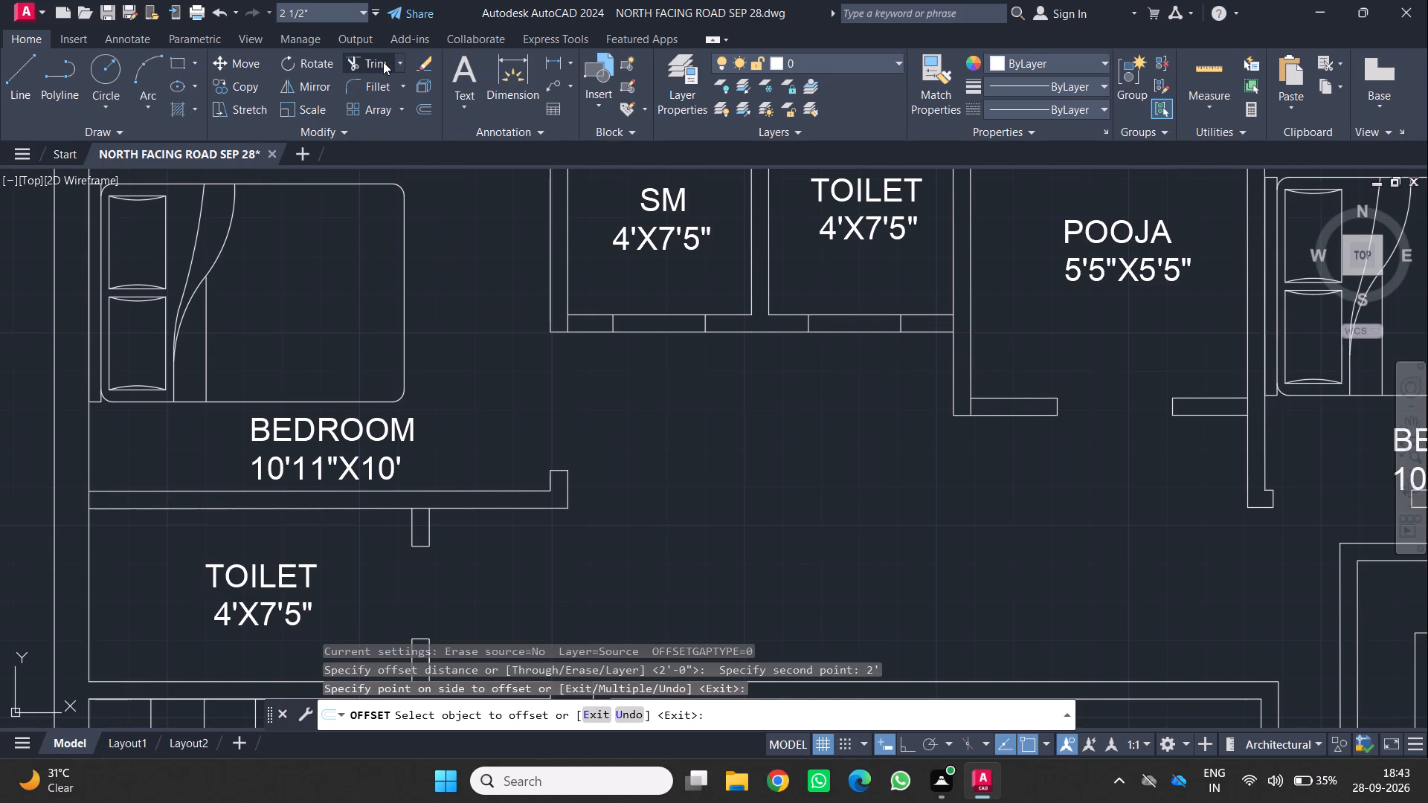
left_click_drag(649, 332, 651, 322)
left_click(649, 317)
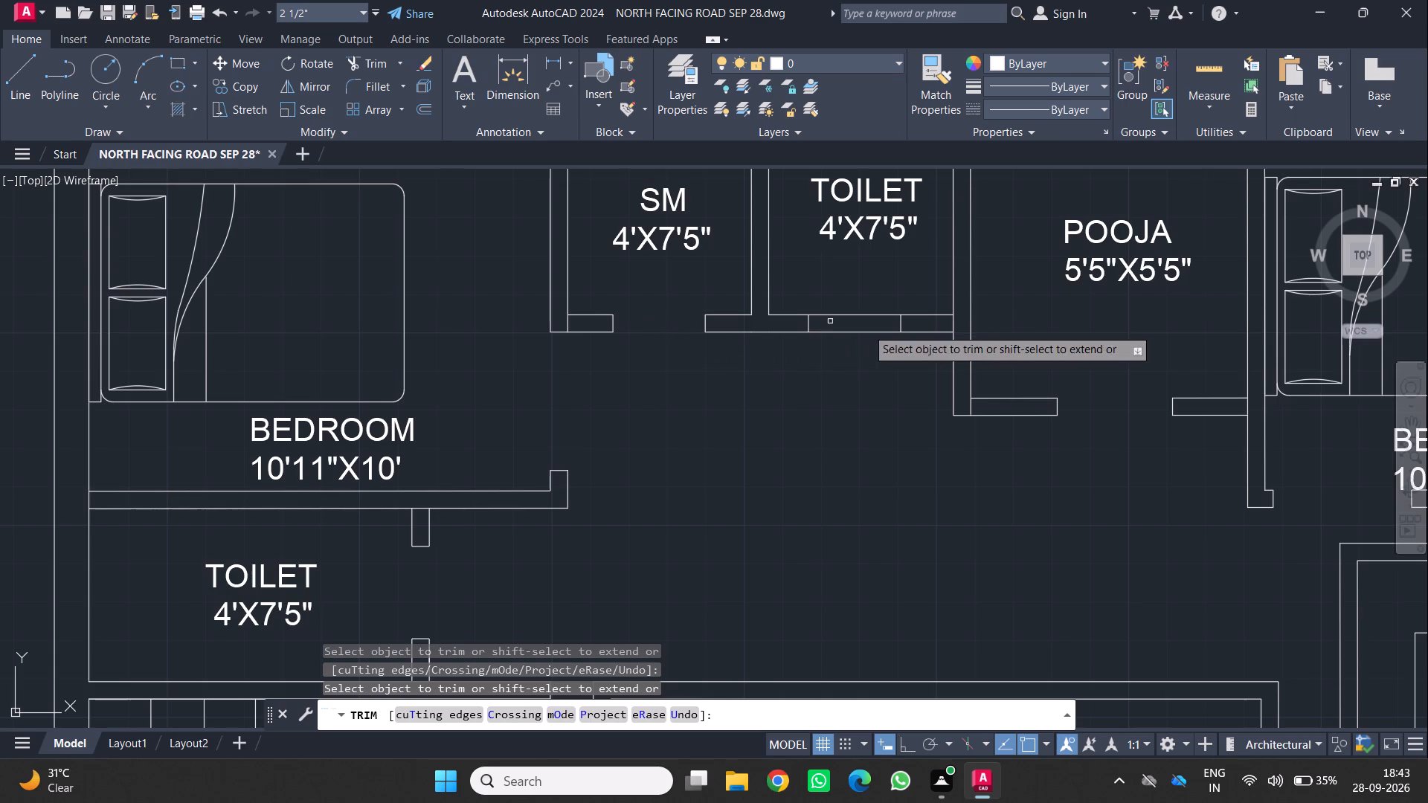
left_click(875, 334)
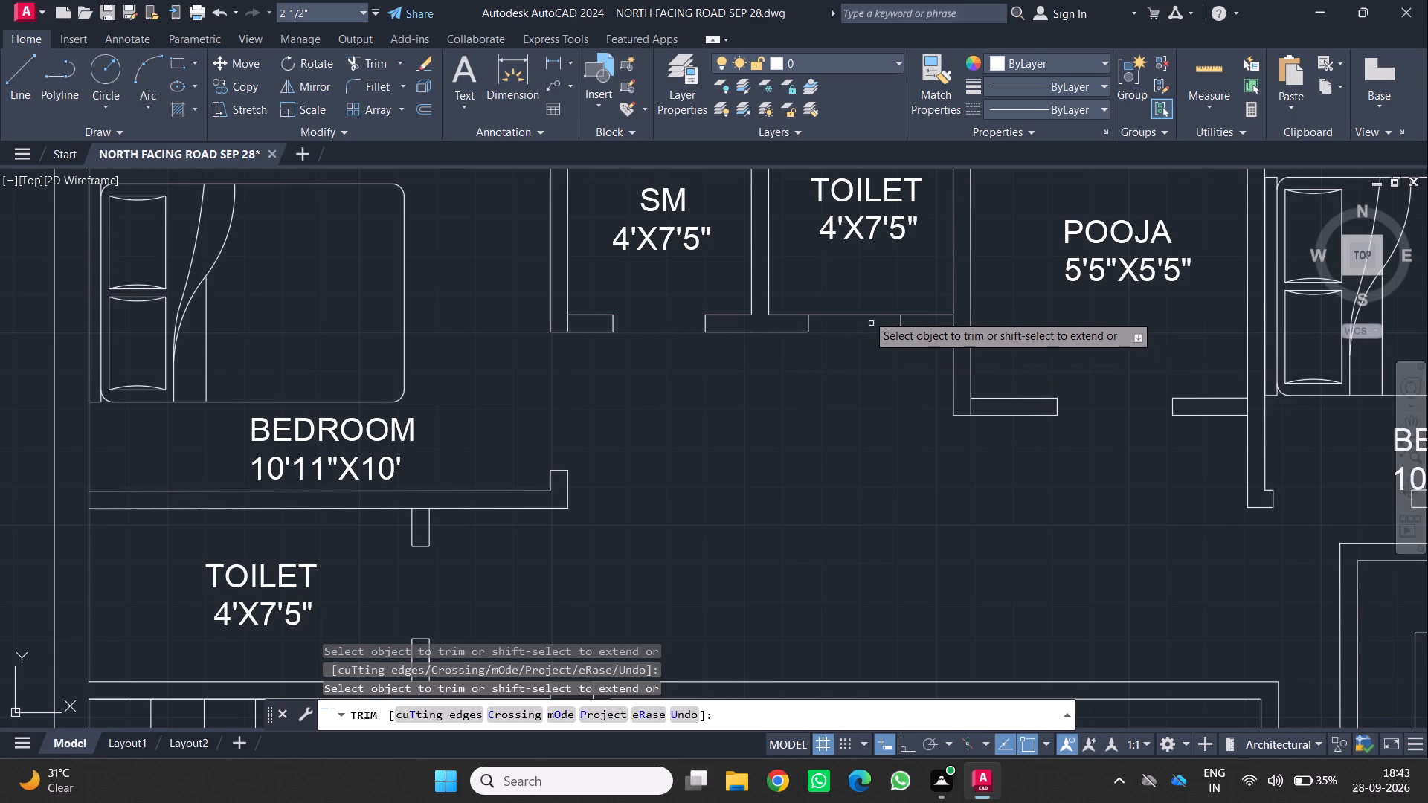
left_click(866, 315)
Look over the floor plan, checking the door openings of the SM, toilet, pooja, bedroom and kitchen areas.
scroll(841, 347, "down", 2)
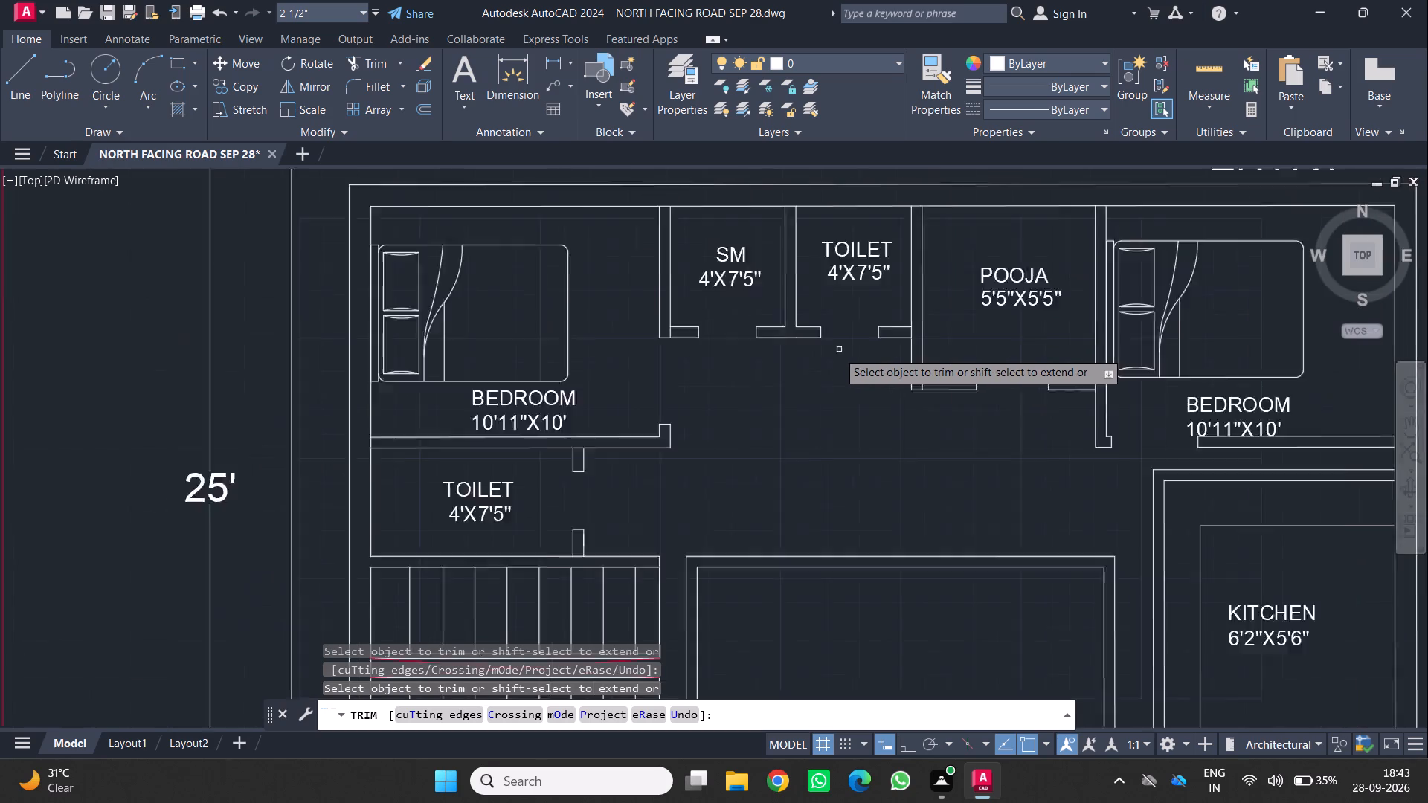
middle_click_drag(816, 387, 657, 321)
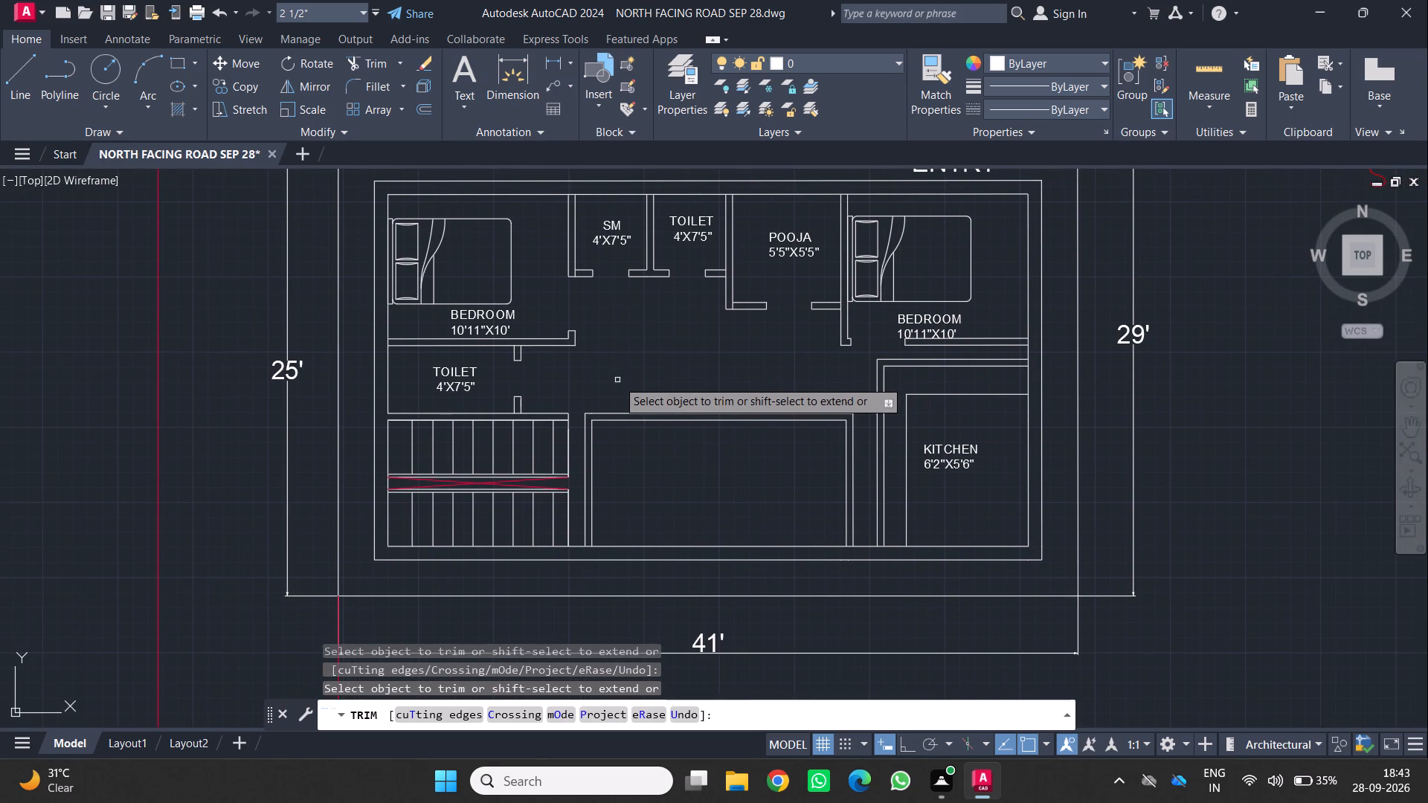
middle_click_drag(652, 358, 657, 360)
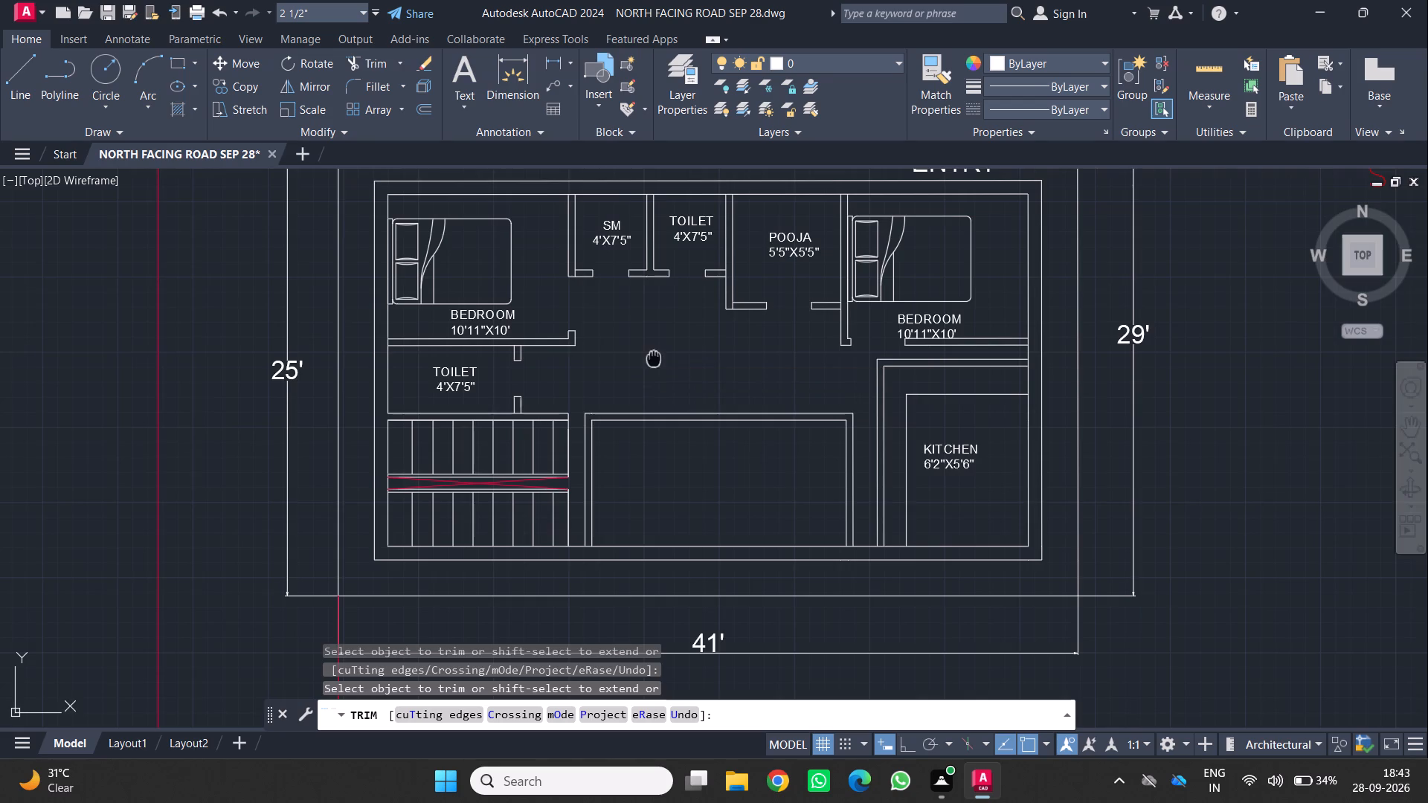
middle_click_drag(657, 360, 637, 413)
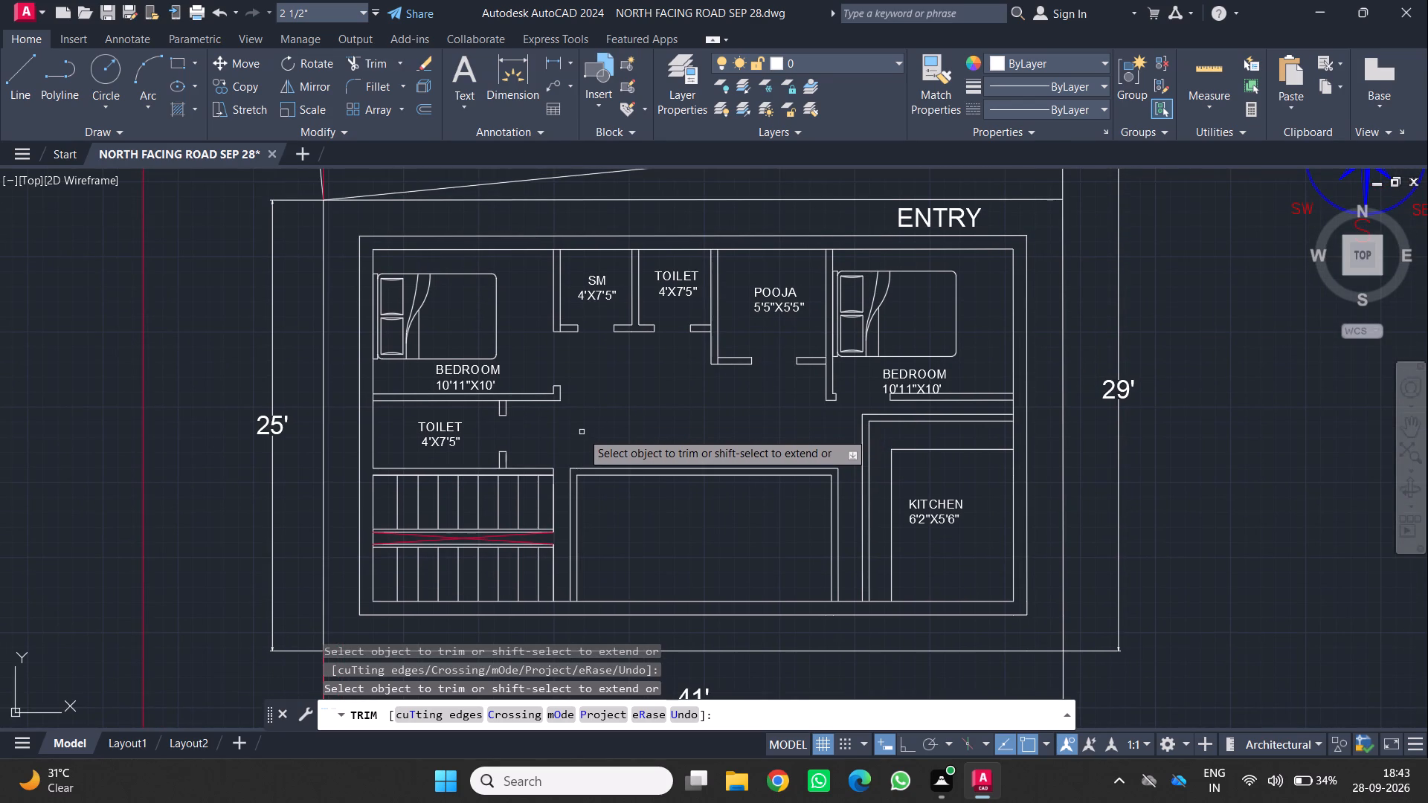
middle_click_drag(636, 406, 686, 371)
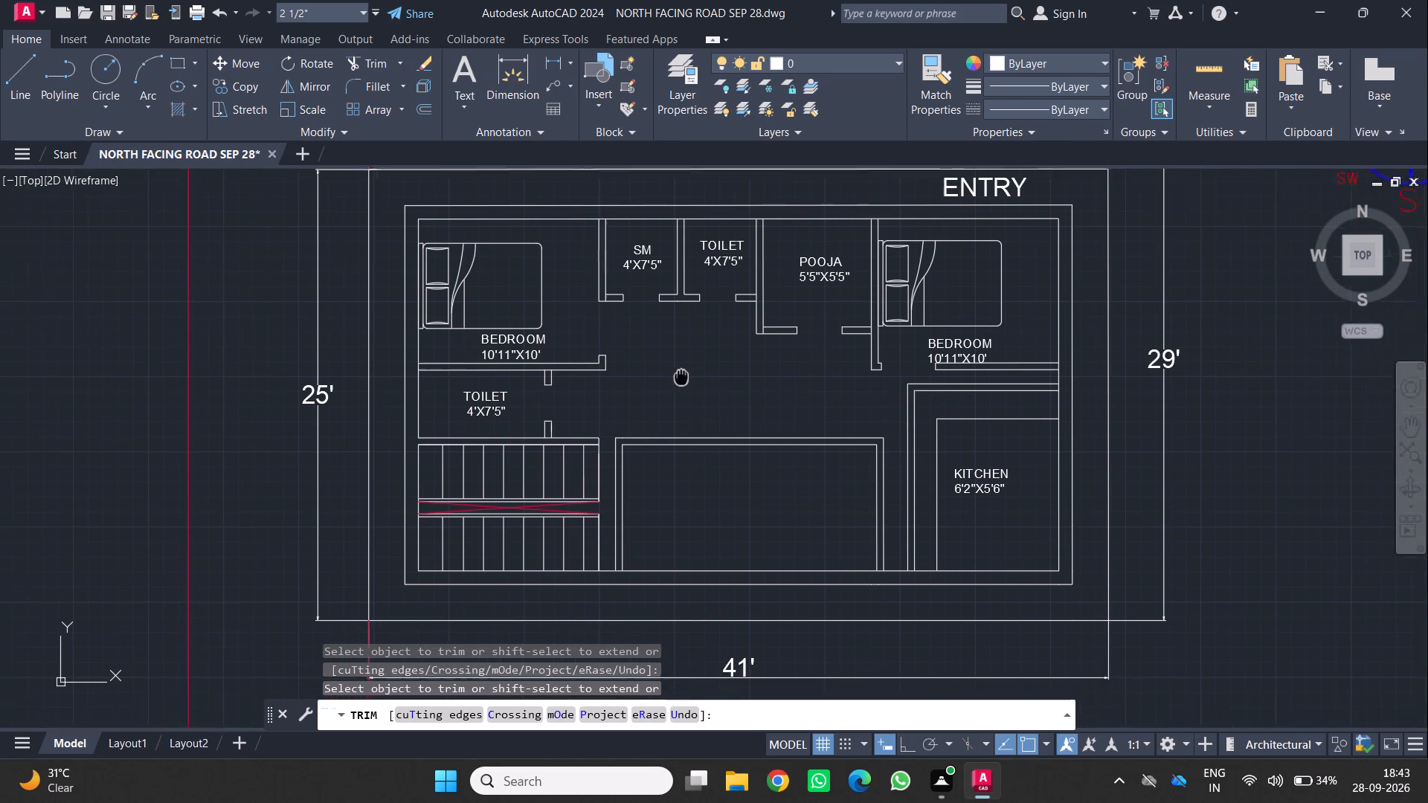
middle_click_drag(686, 371, 694, 361)
middle_click_drag(875, 378, 858, 345)
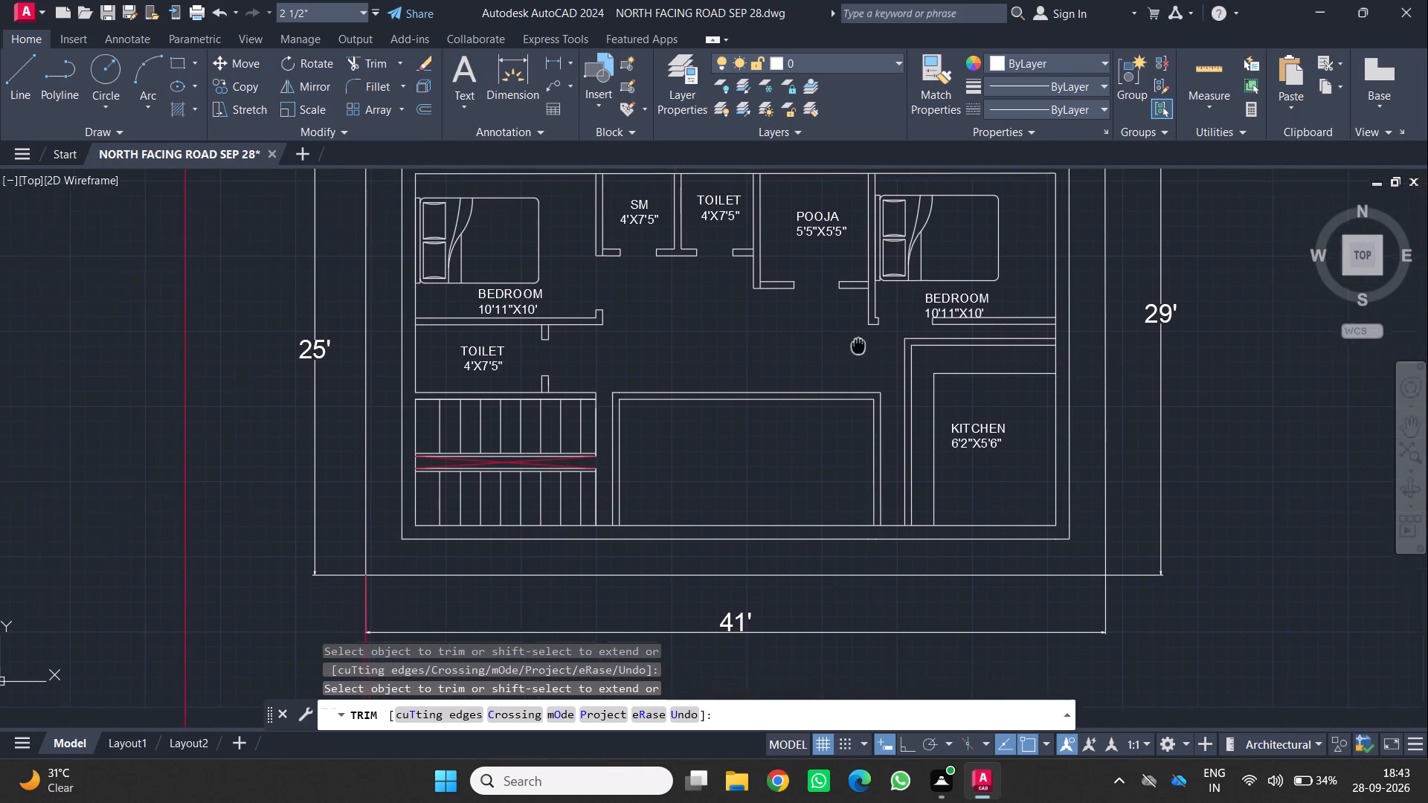
middle_click_drag(858, 345, 857, 344)
middle_click_drag(730, 315, 814, 431)
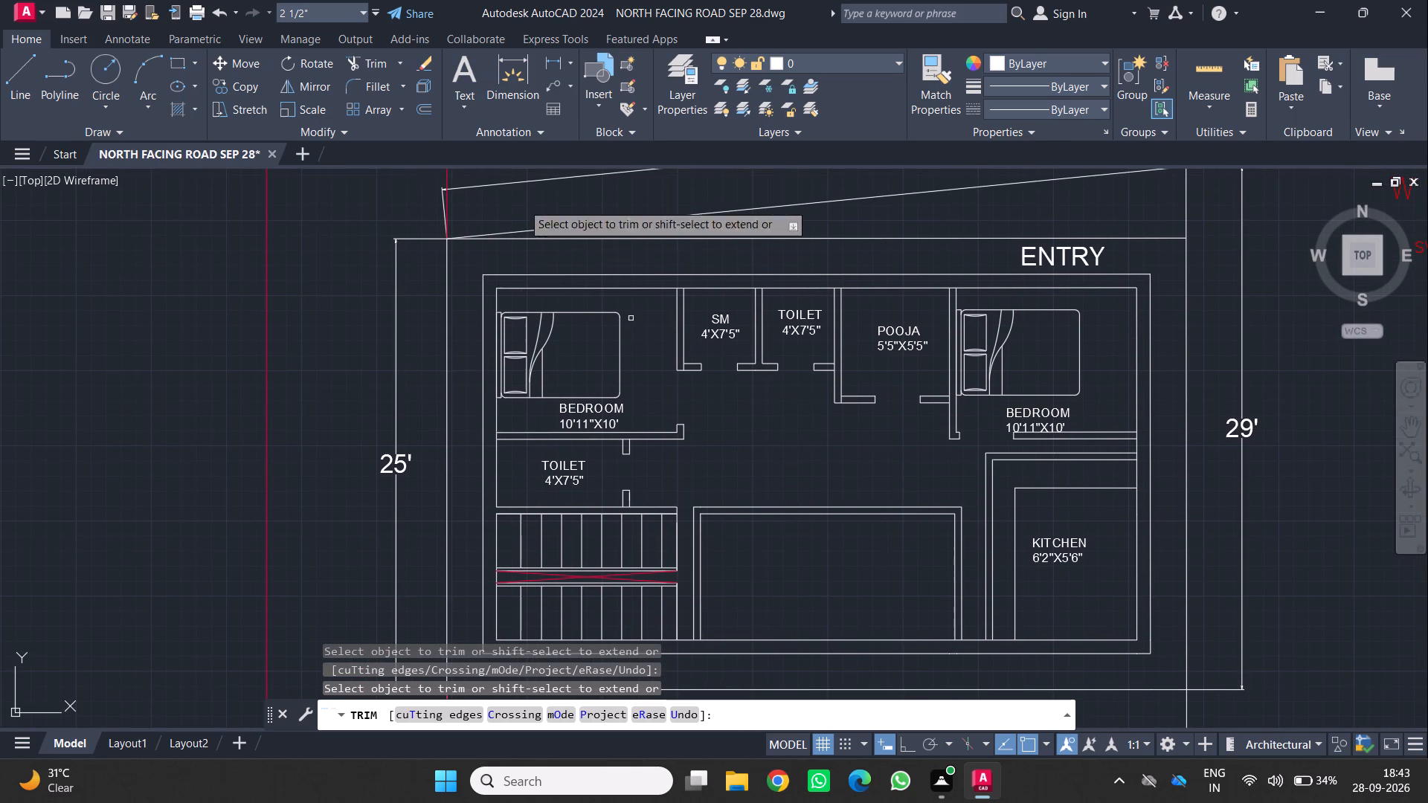
Draw a door leaf outline in the empty area west of the plan, with 2' long sides and a 1" top edge.
middle_click_drag(169, 409, 331, 420)
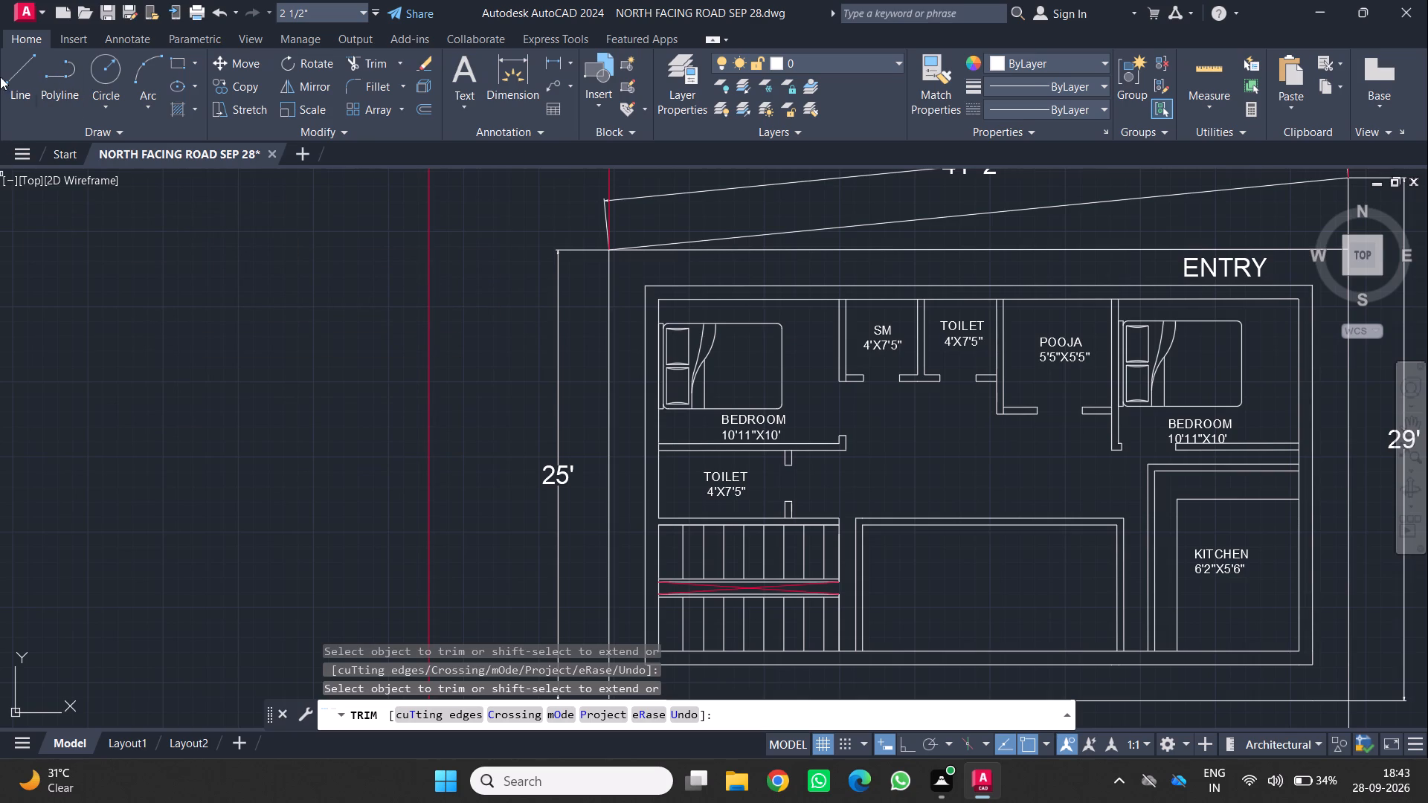
left_click(11, 68)
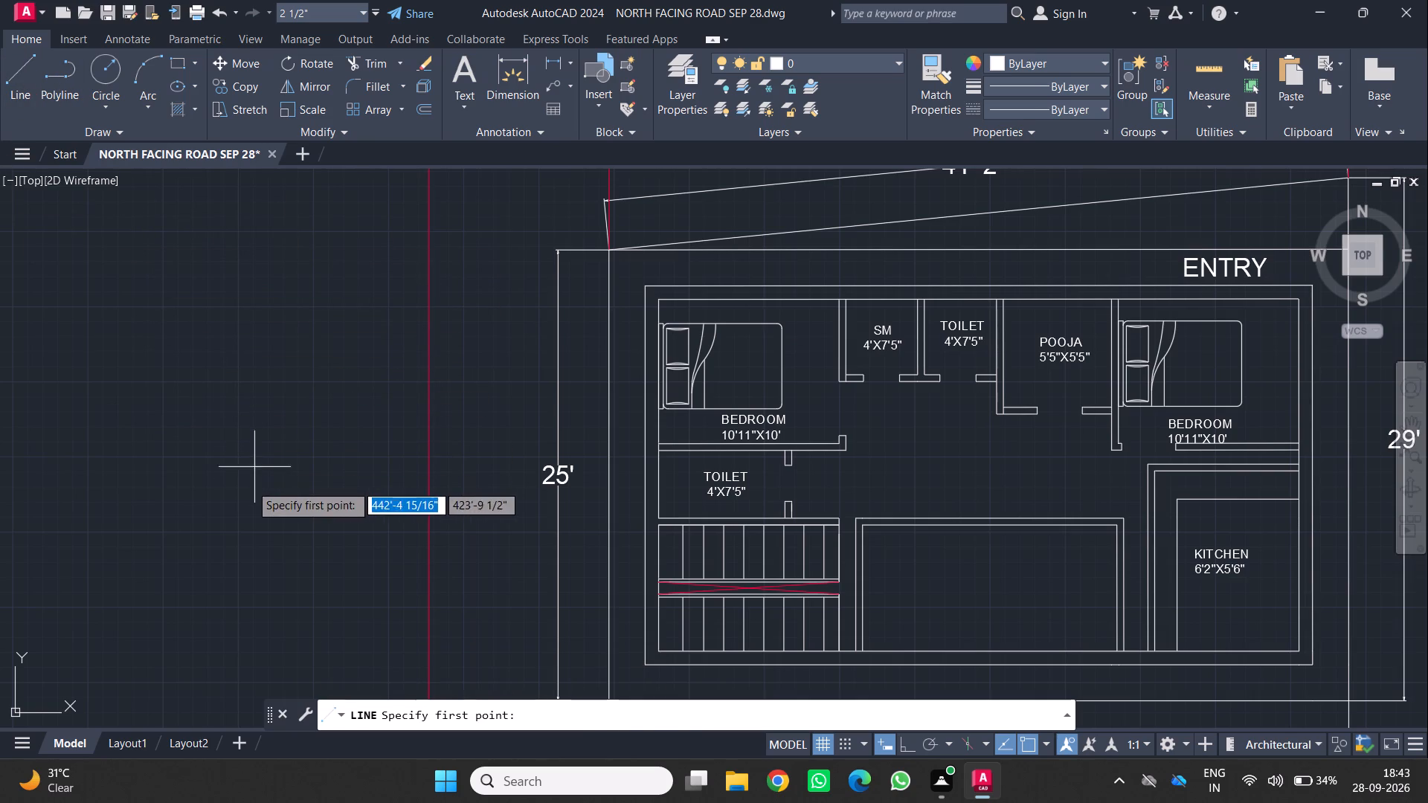
left_click(248, 486)
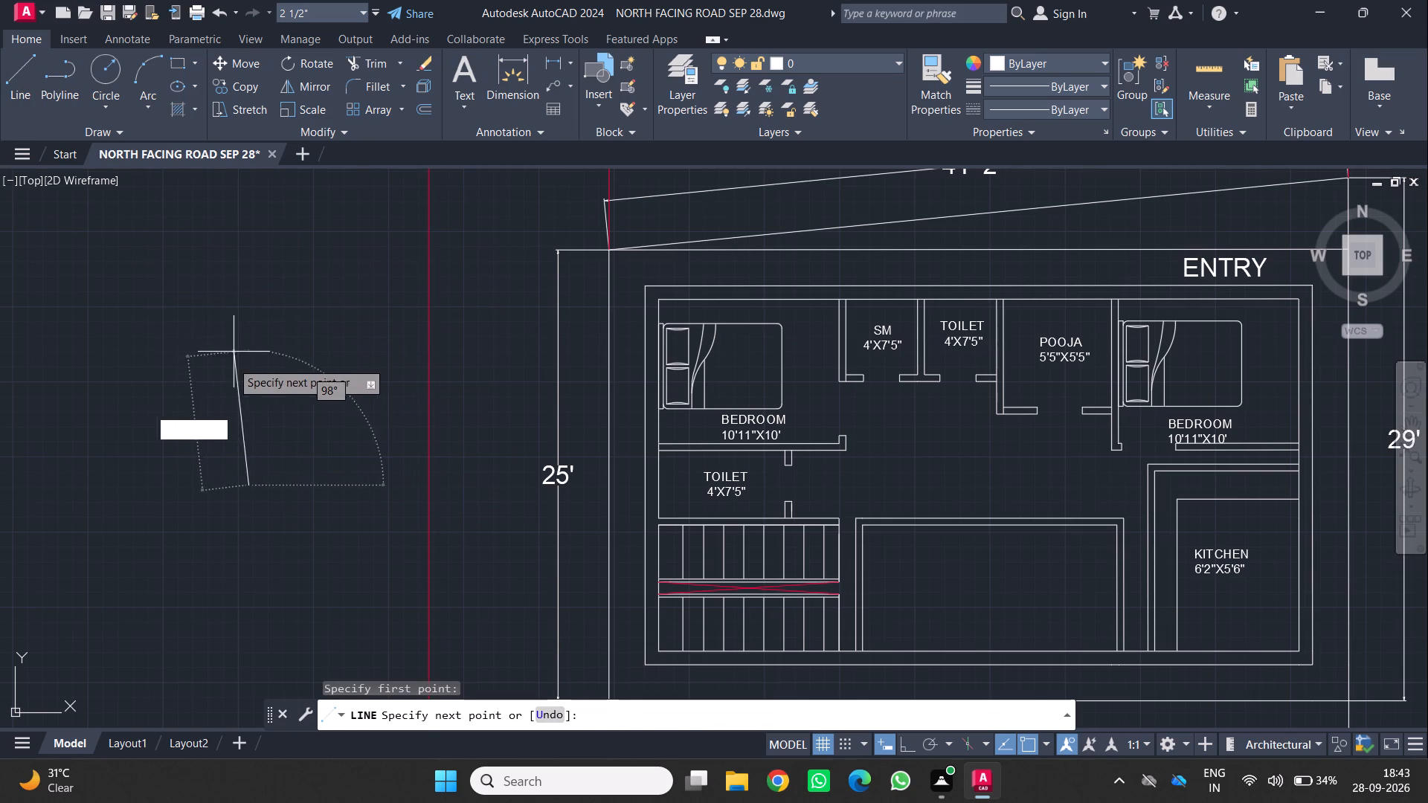
key("F8")
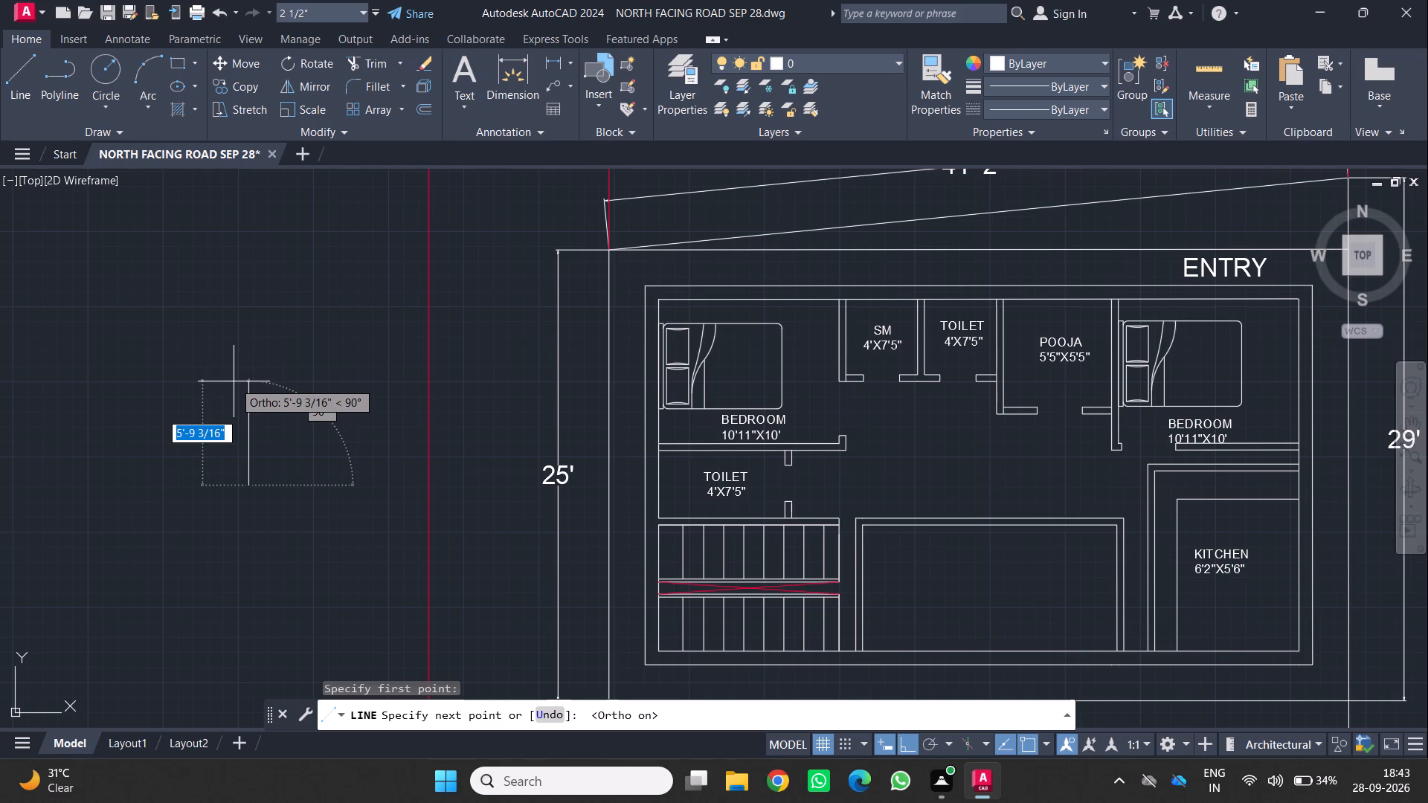
key("2")
key("apostrophe")
key("Return")
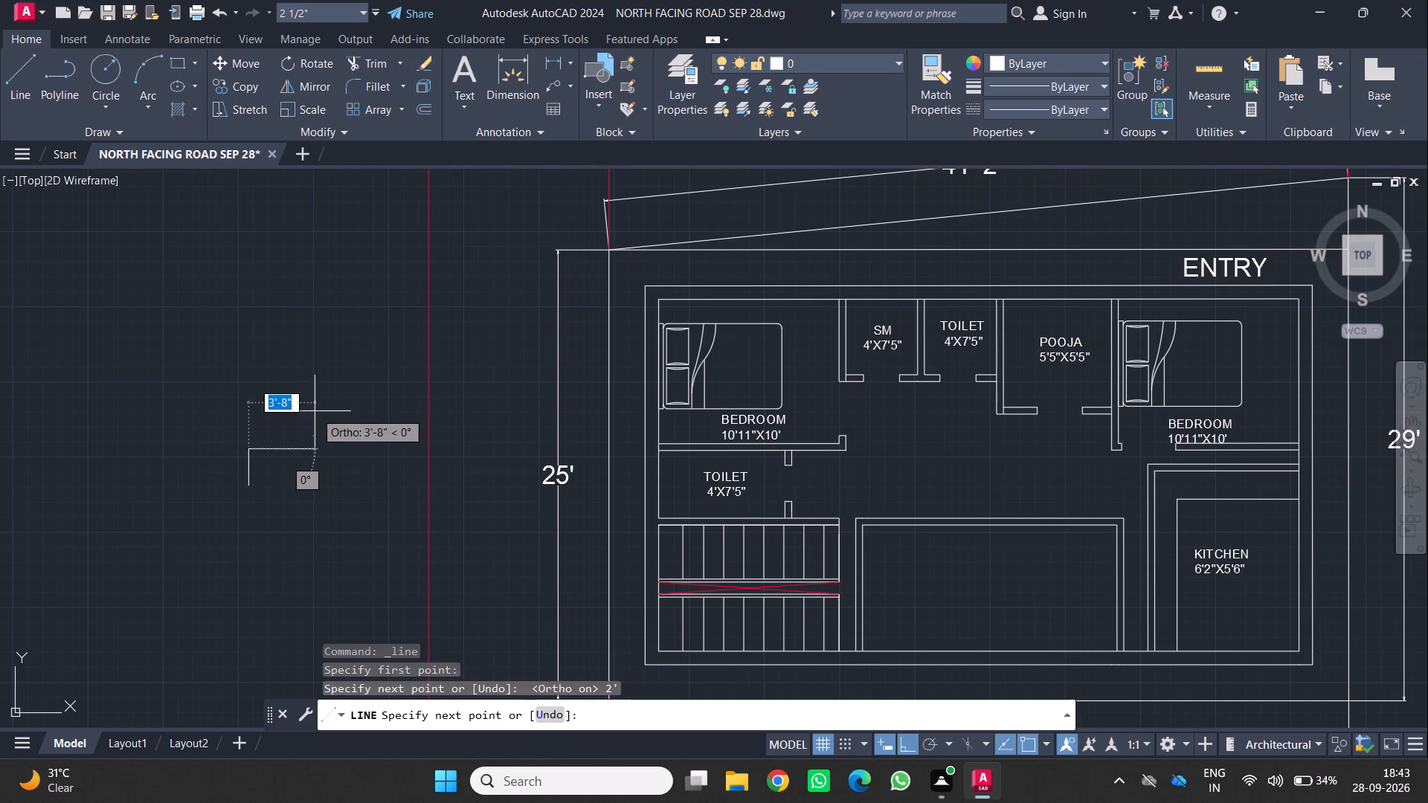
key("1")
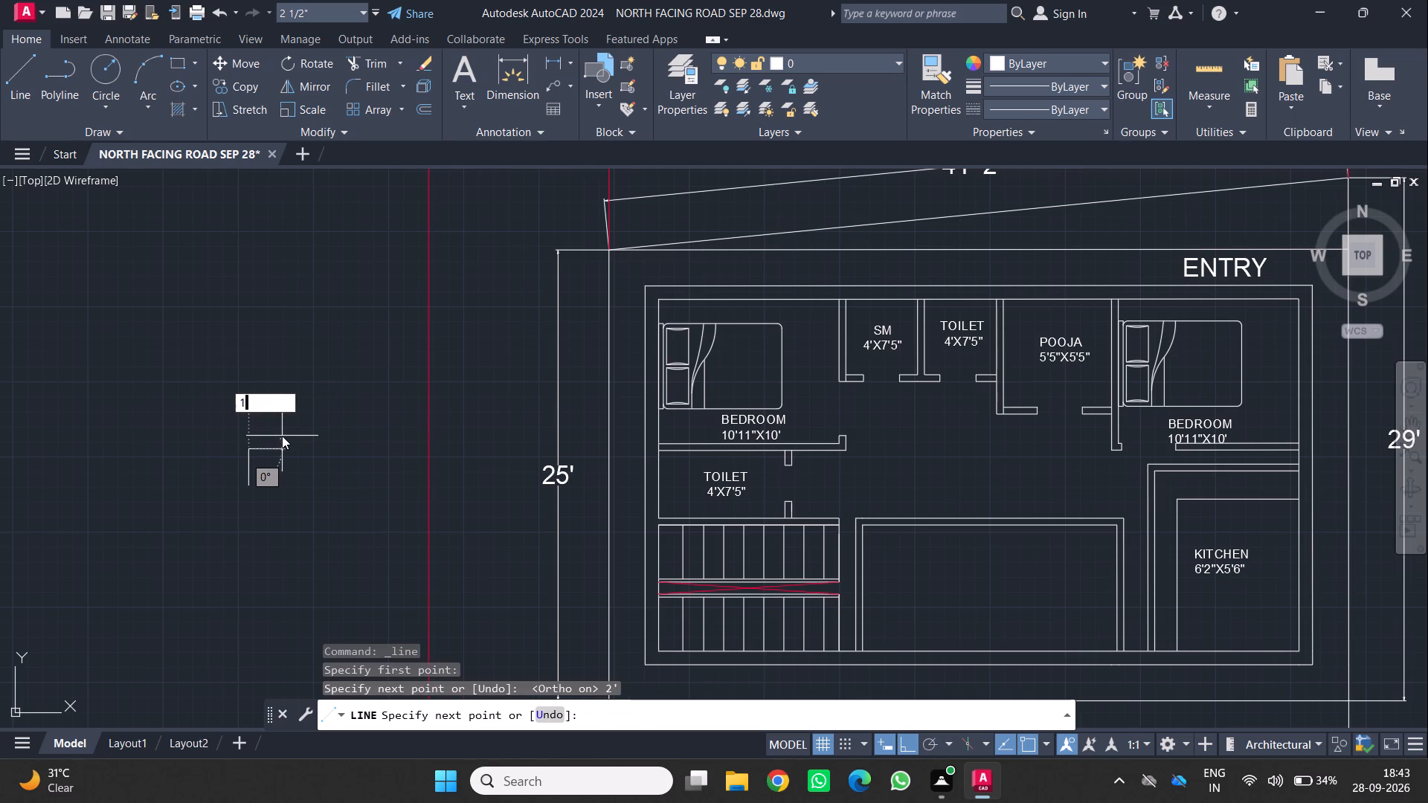
key("Return")
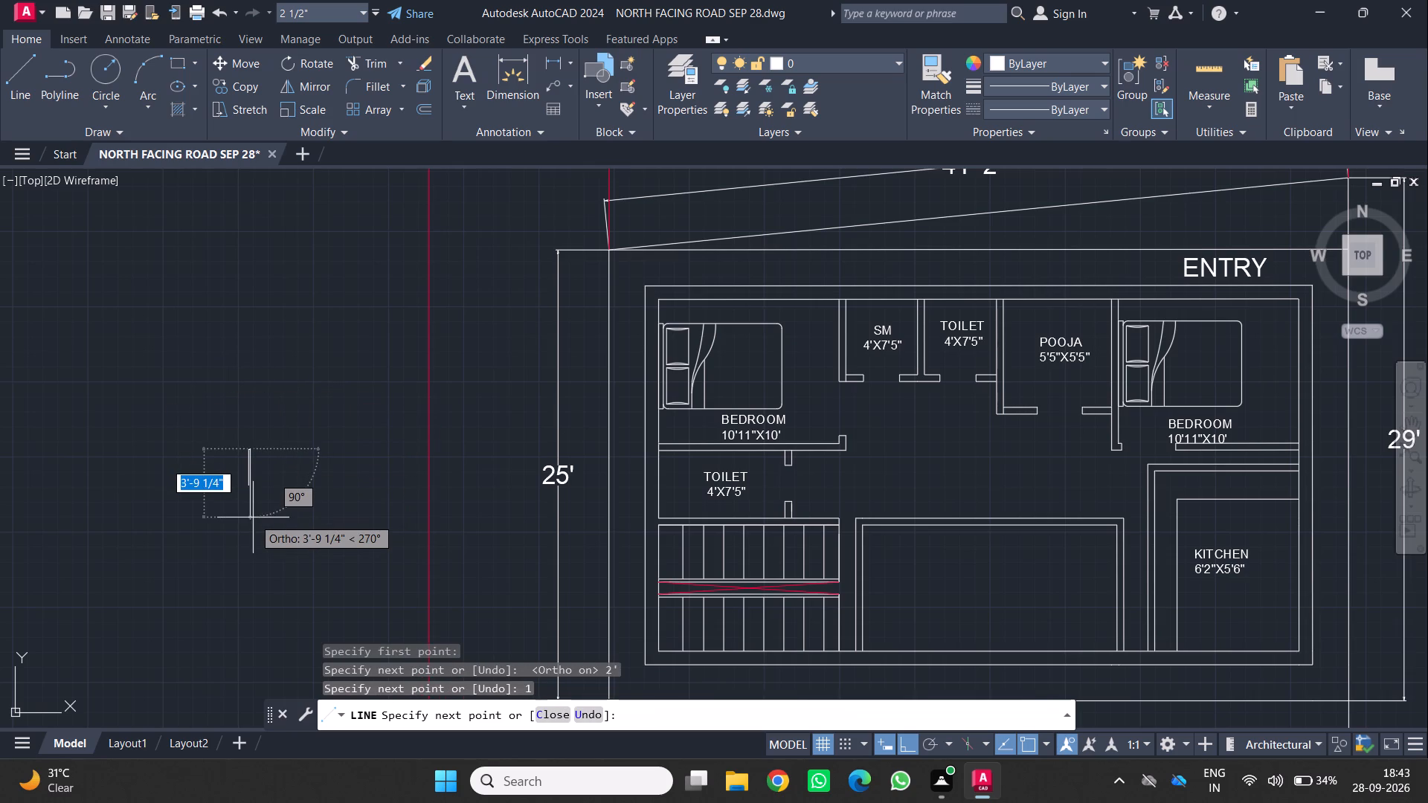
type("2'")
key("Return")
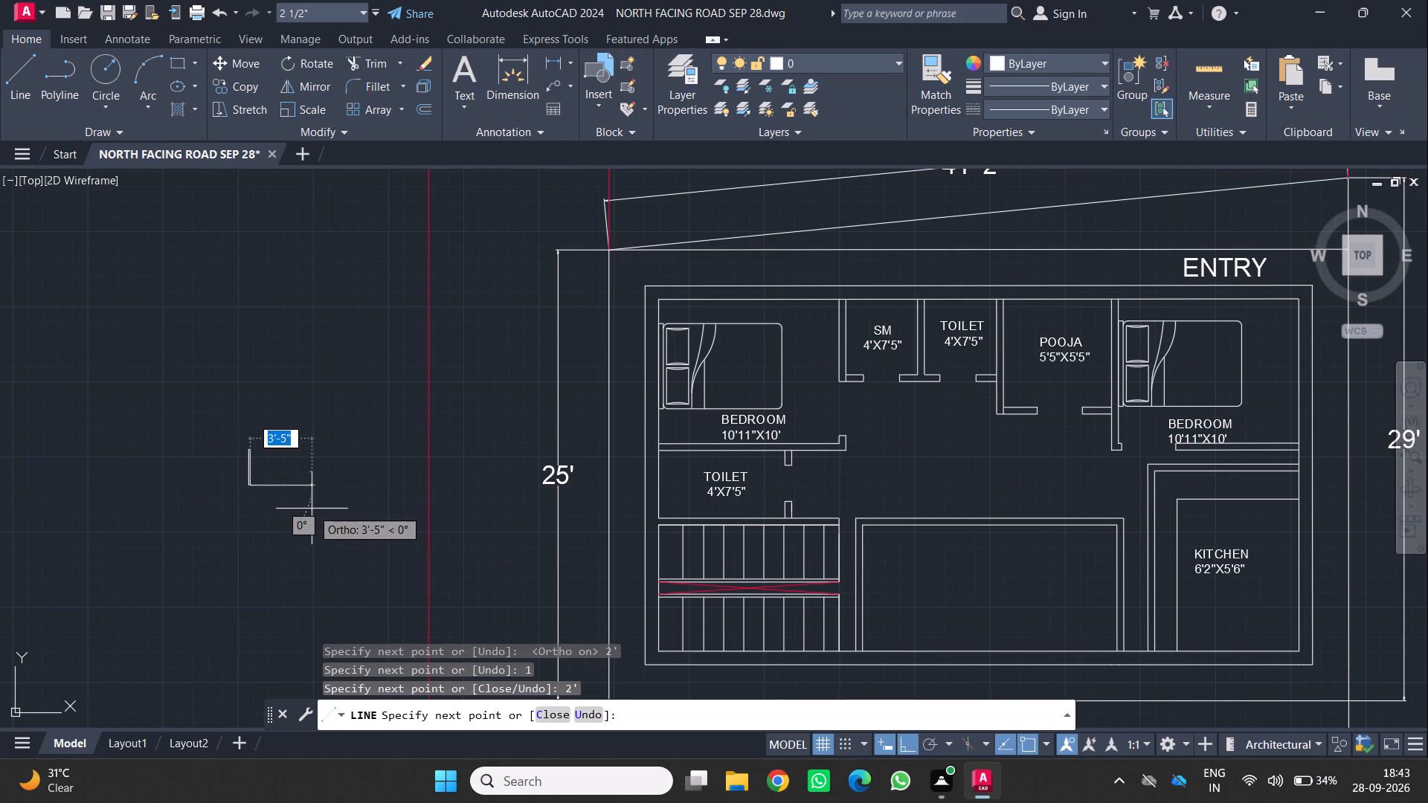
key("Return")
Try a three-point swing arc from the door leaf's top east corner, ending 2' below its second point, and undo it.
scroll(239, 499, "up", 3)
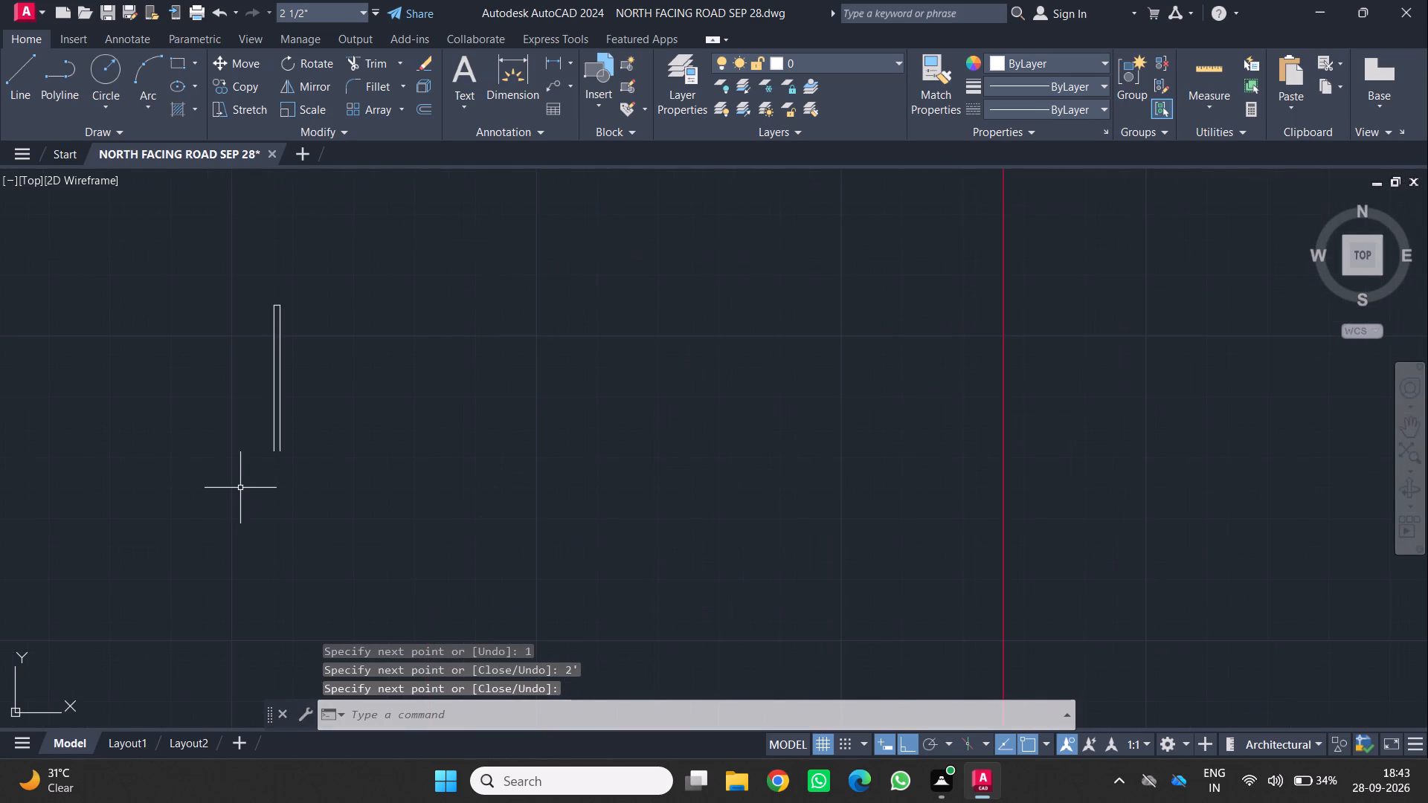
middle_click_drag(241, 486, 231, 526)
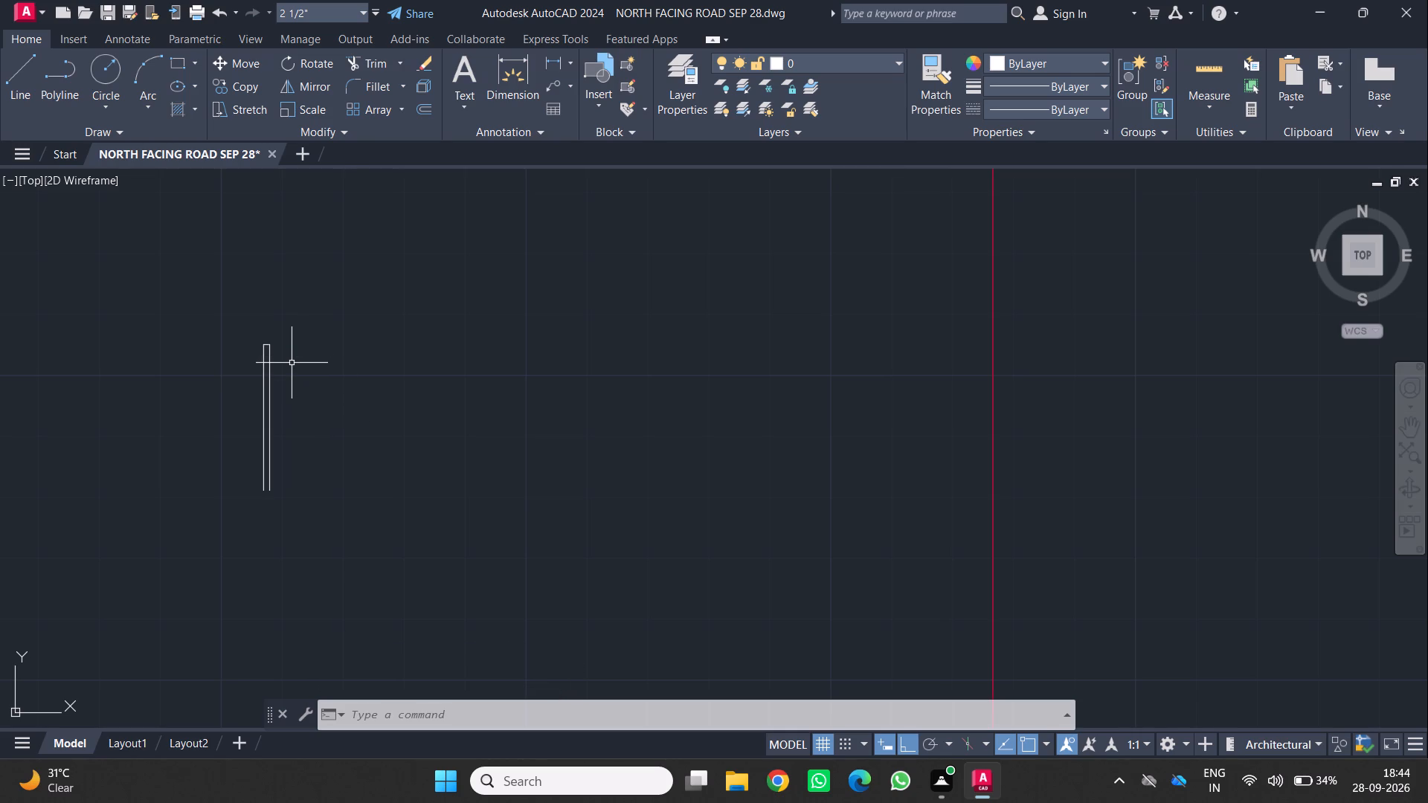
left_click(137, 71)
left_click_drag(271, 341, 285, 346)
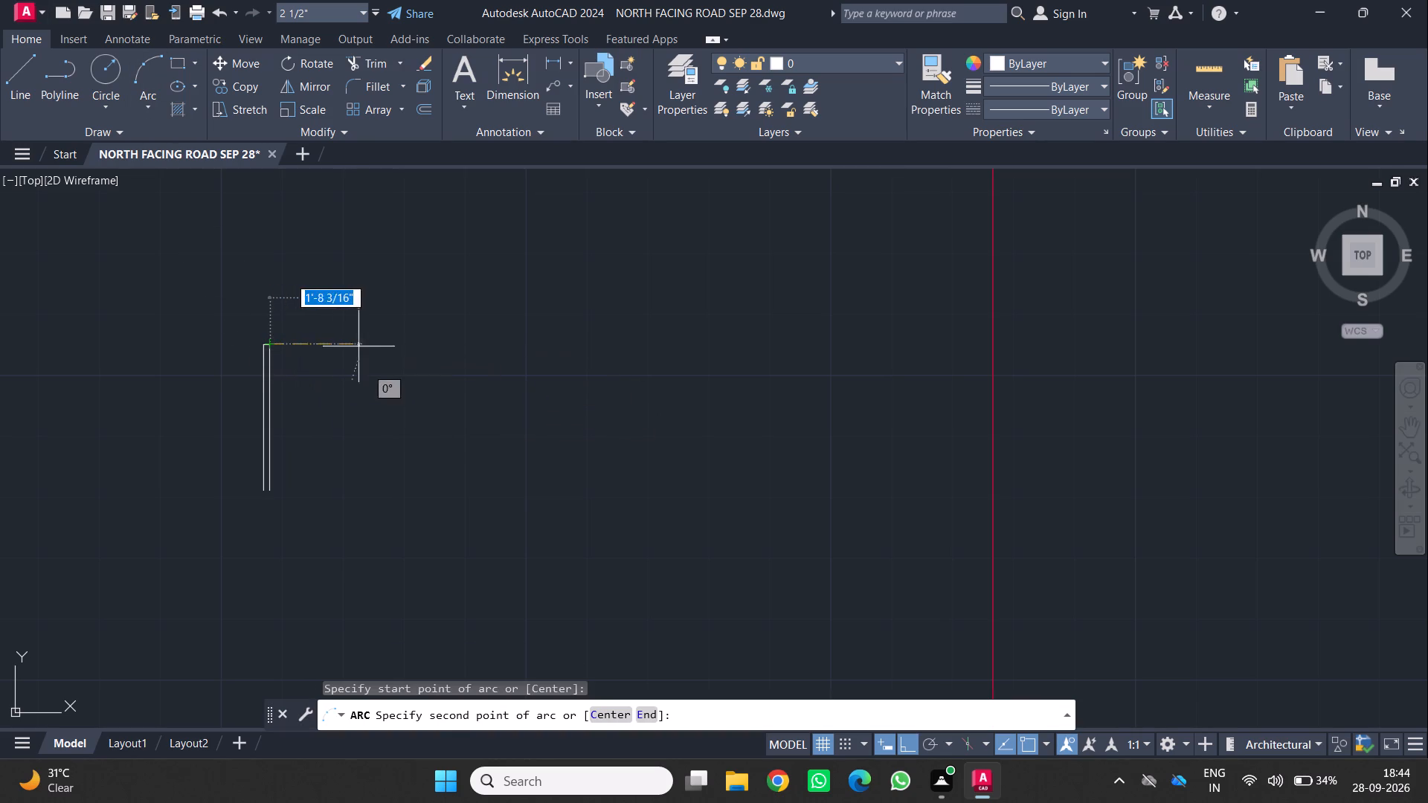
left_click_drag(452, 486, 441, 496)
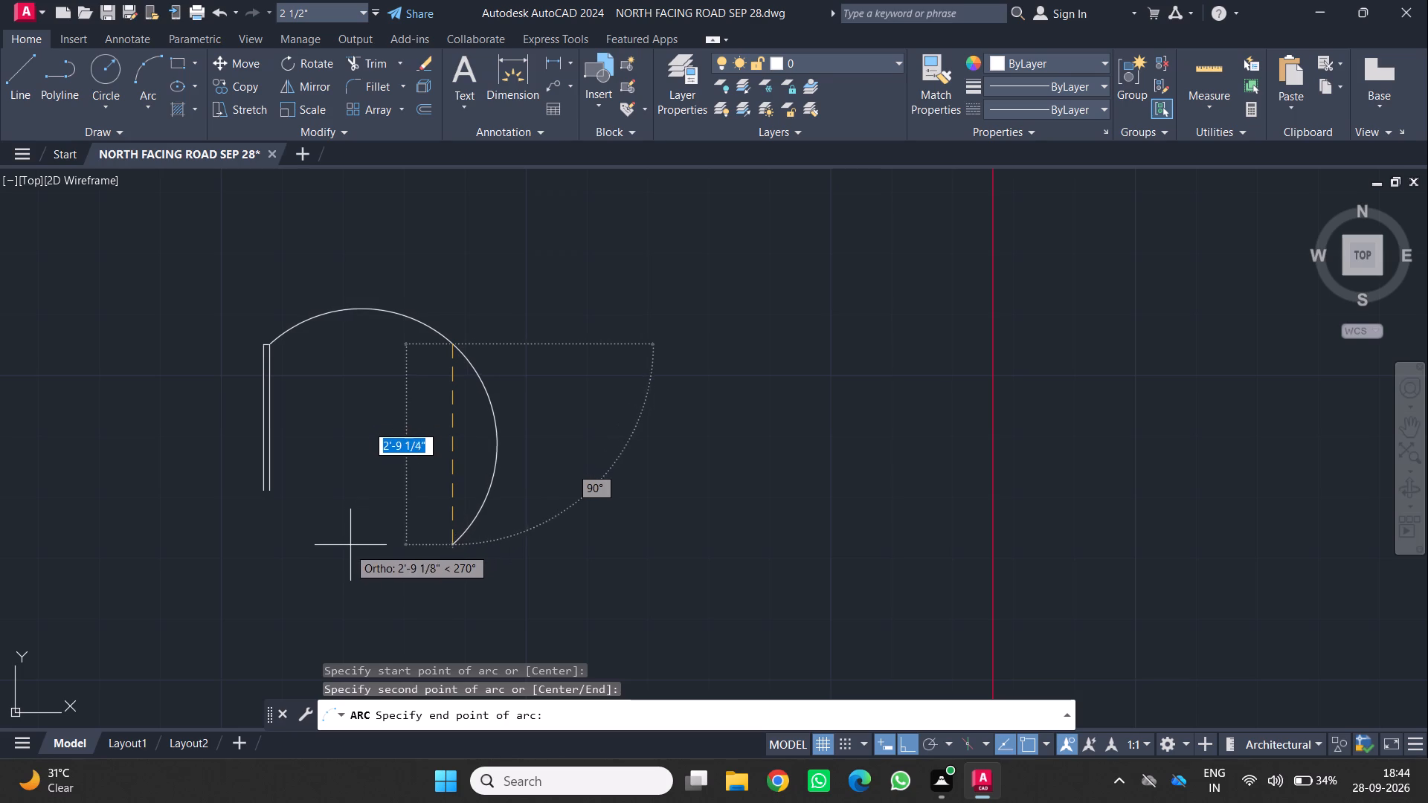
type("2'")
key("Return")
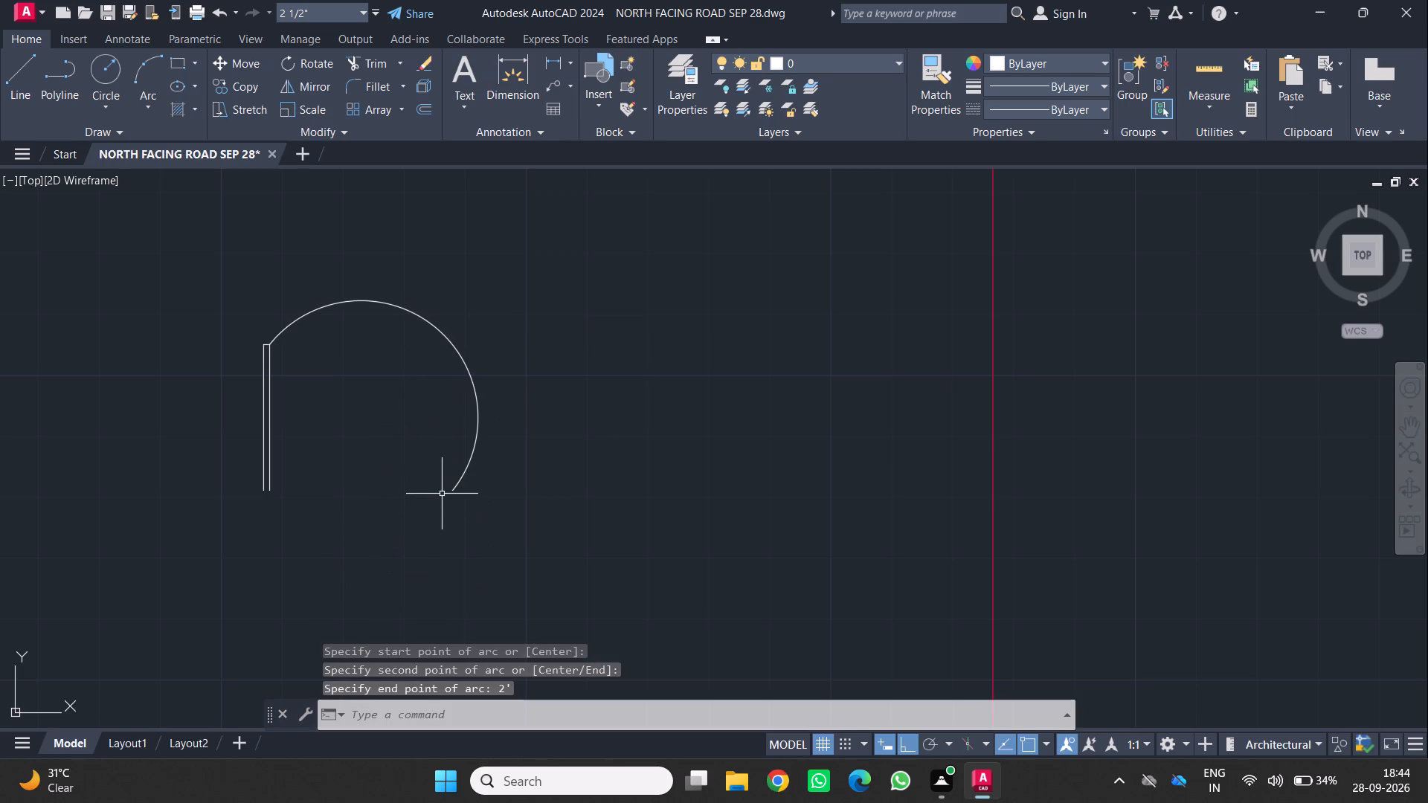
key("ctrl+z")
Copy the door leaf by its lower west corner to the lower corner of the SM doorway's west jamb.
scroll(437, 496, "down", 2)
middle_click_drag(423, 502, 424, 502)
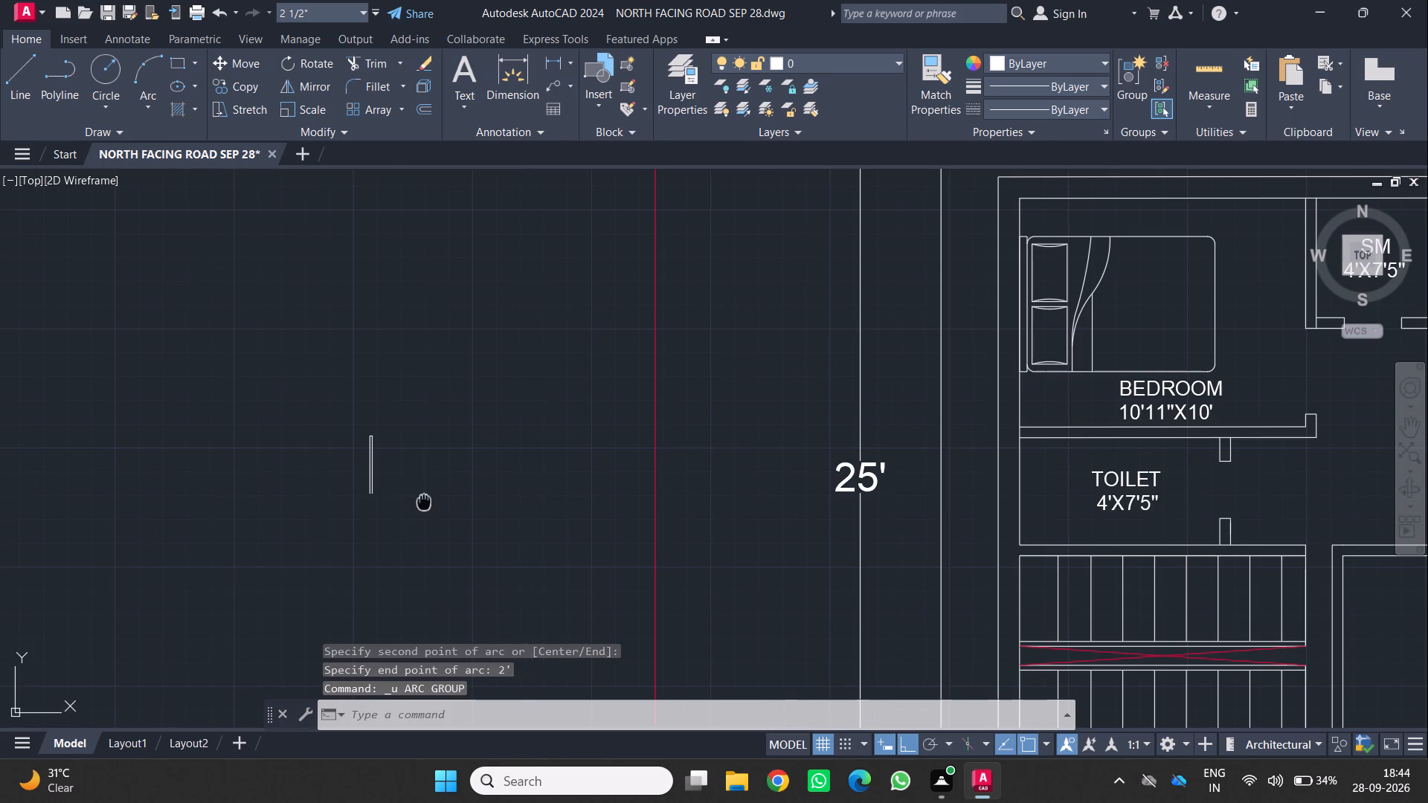
middle_click_drag(424, 502, 180, 540)
left_click(109, 437)
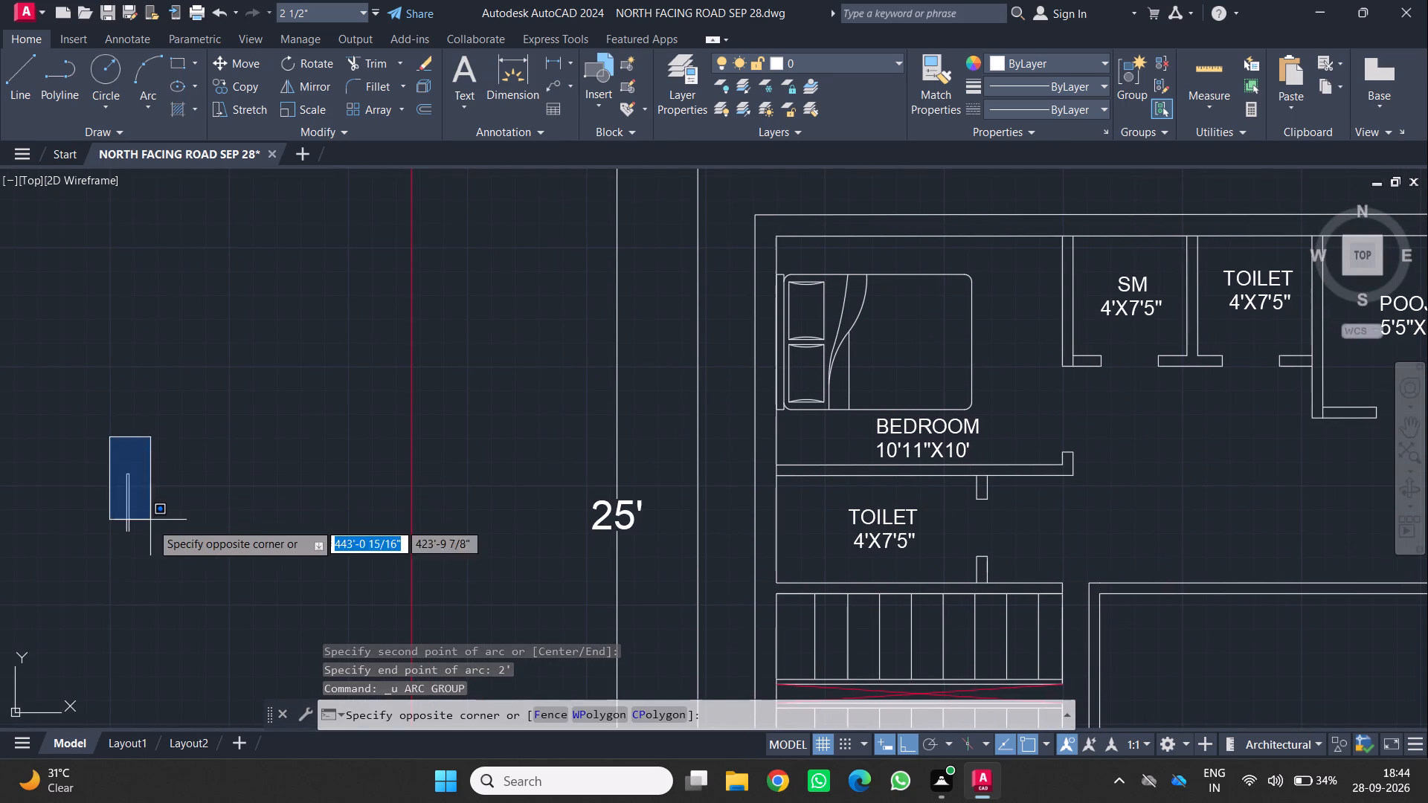
left_click(155, 547)
type("CO")
key("Return")
scroll(149, 549, "up", 3)
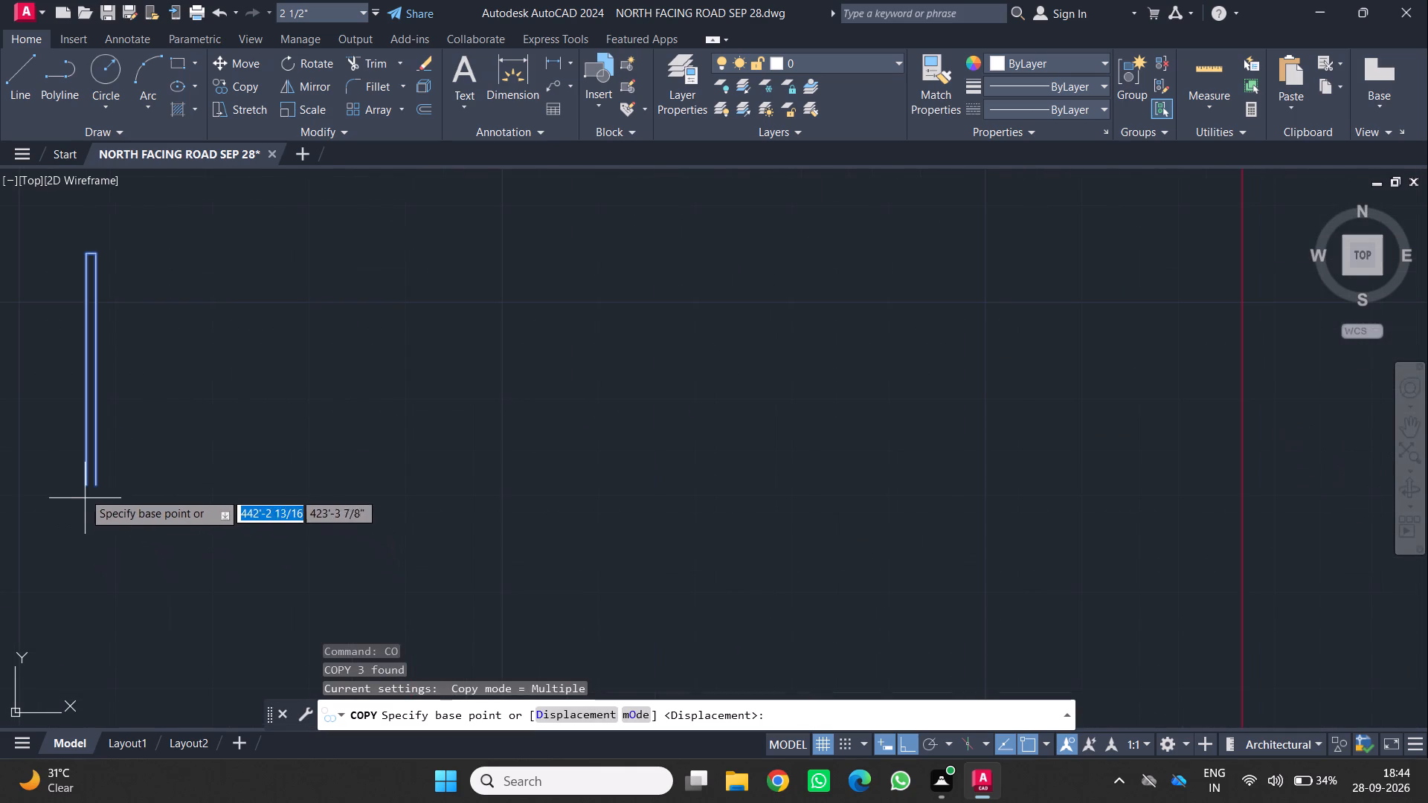
left_click(86, 486)
scroll(598, 437, "down", 4)
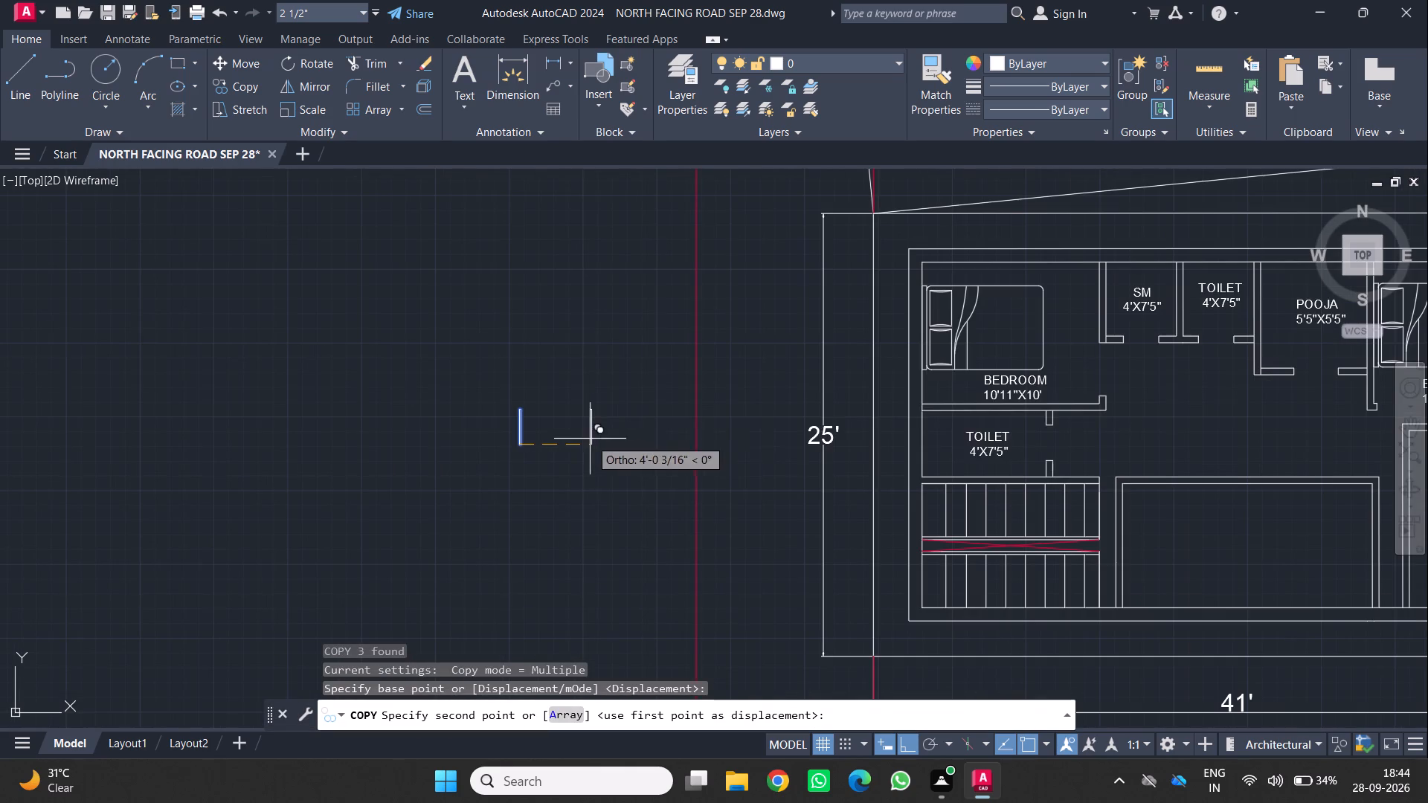
middle_click_drag(1038, 372, 588, 551)
scroll(601, 543, "up", 2)
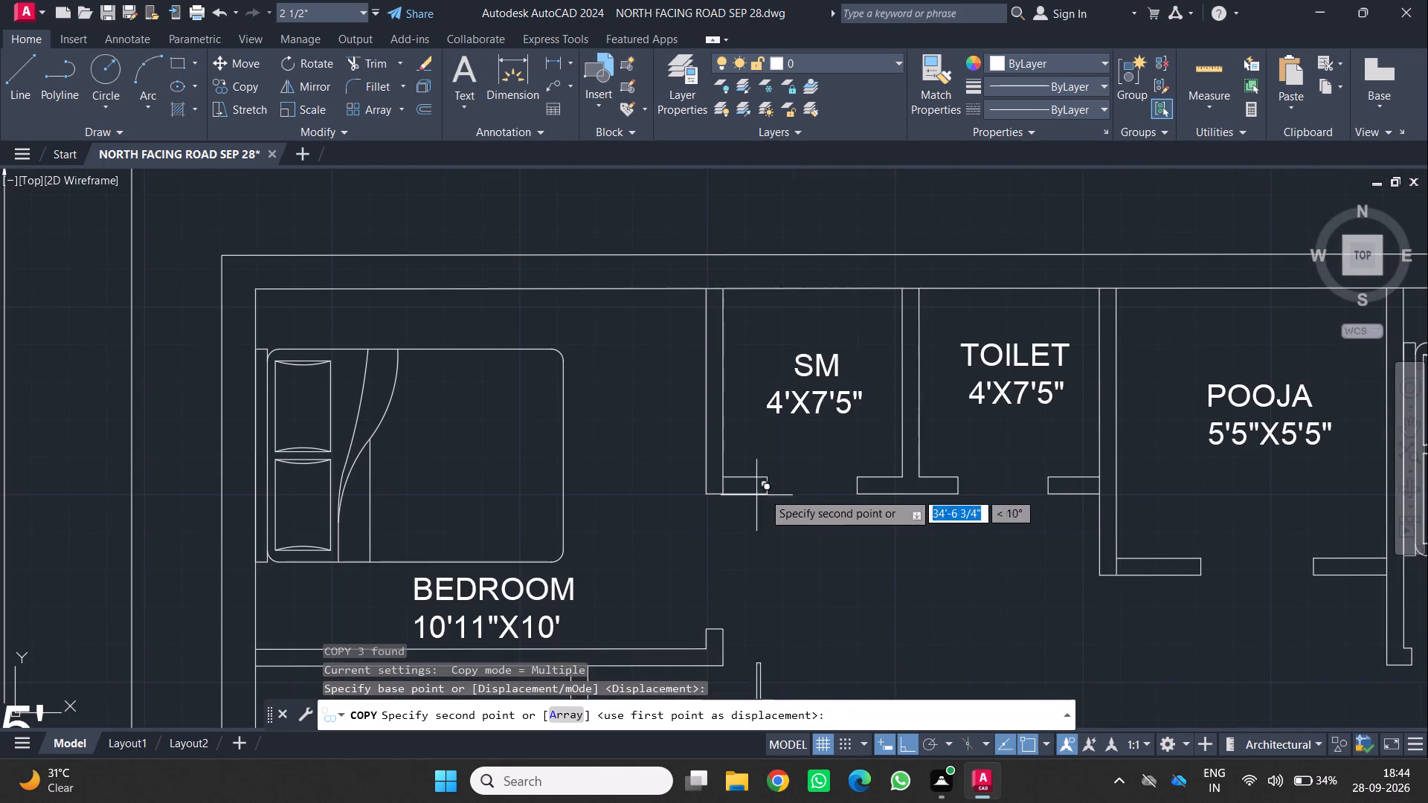
scroll(811, 486, "up", 1)
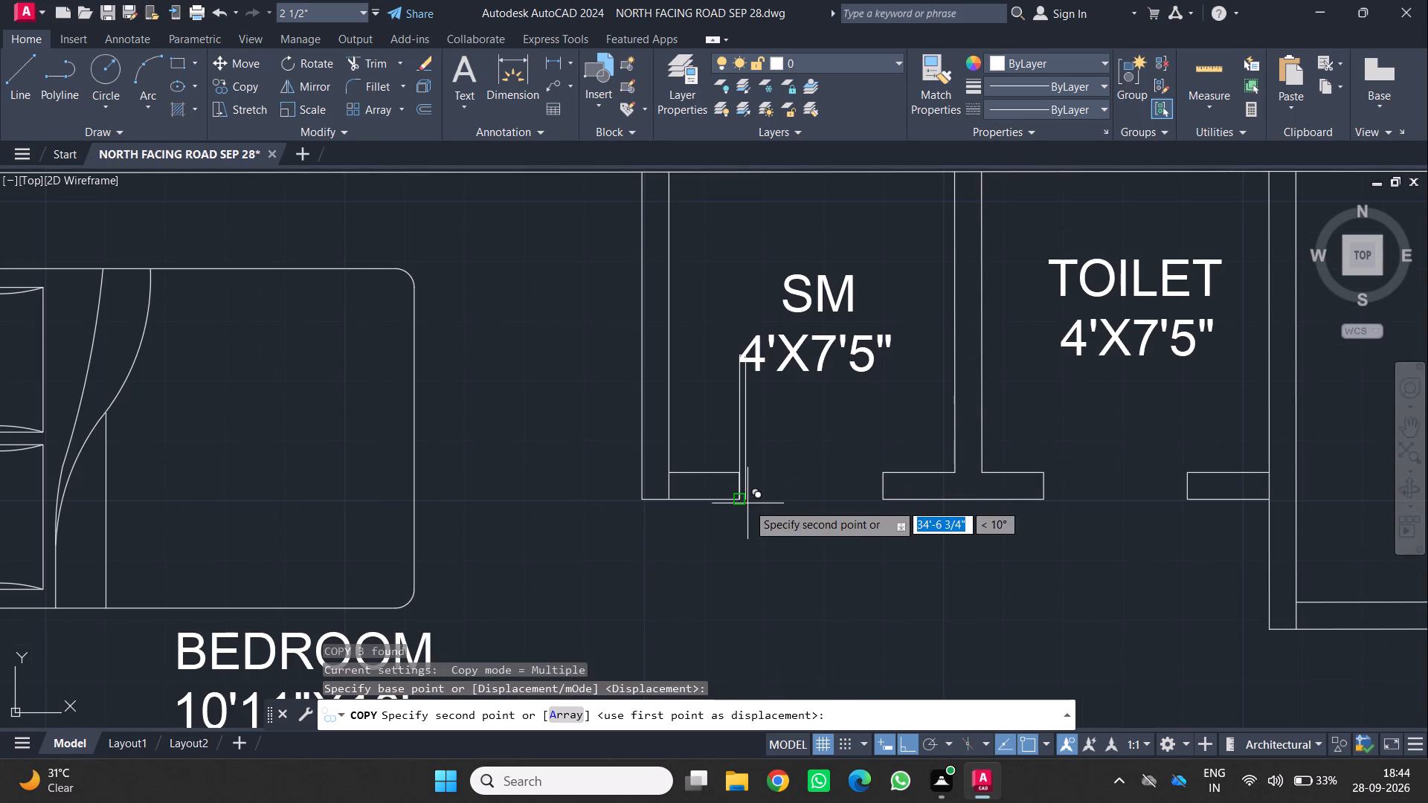
key("F8")
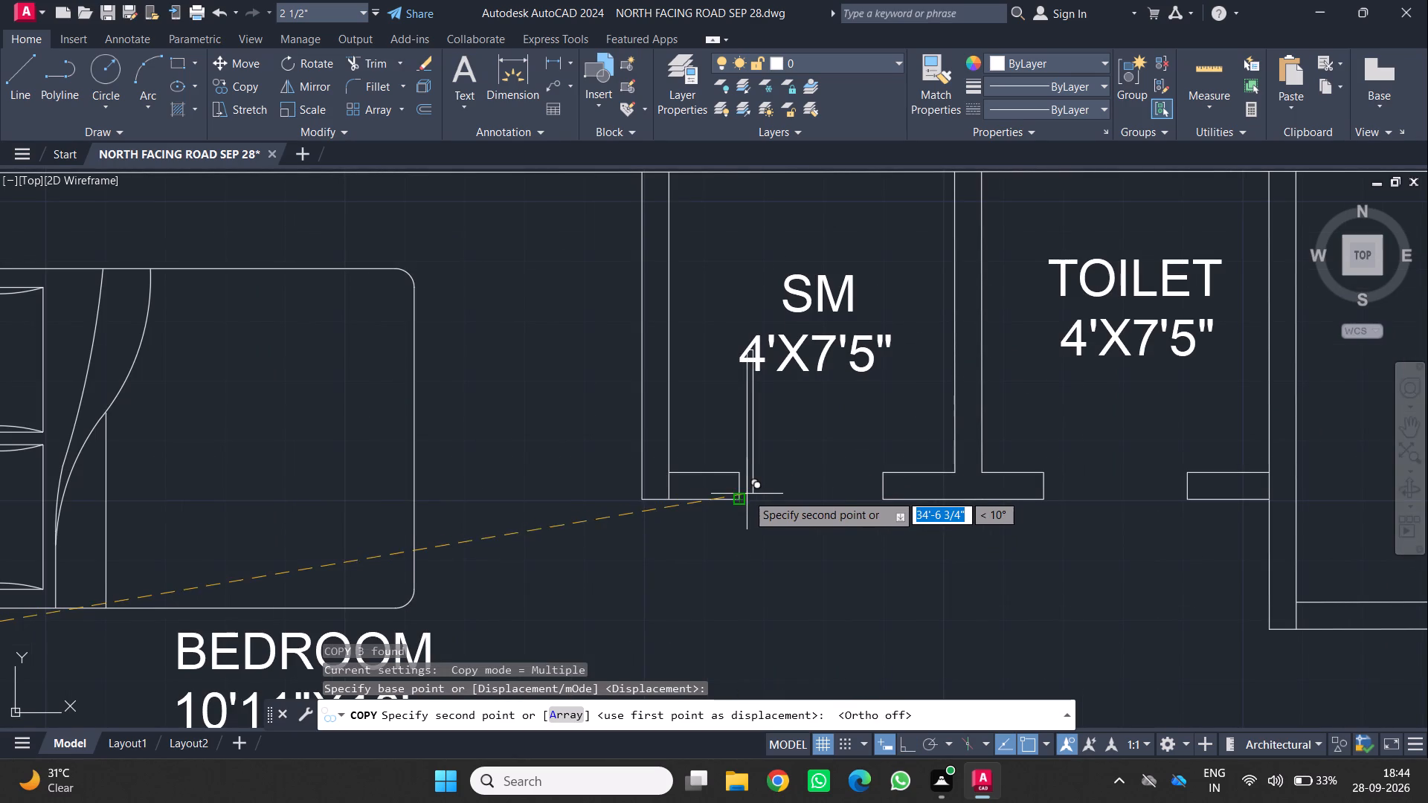
left_click(741, 497)
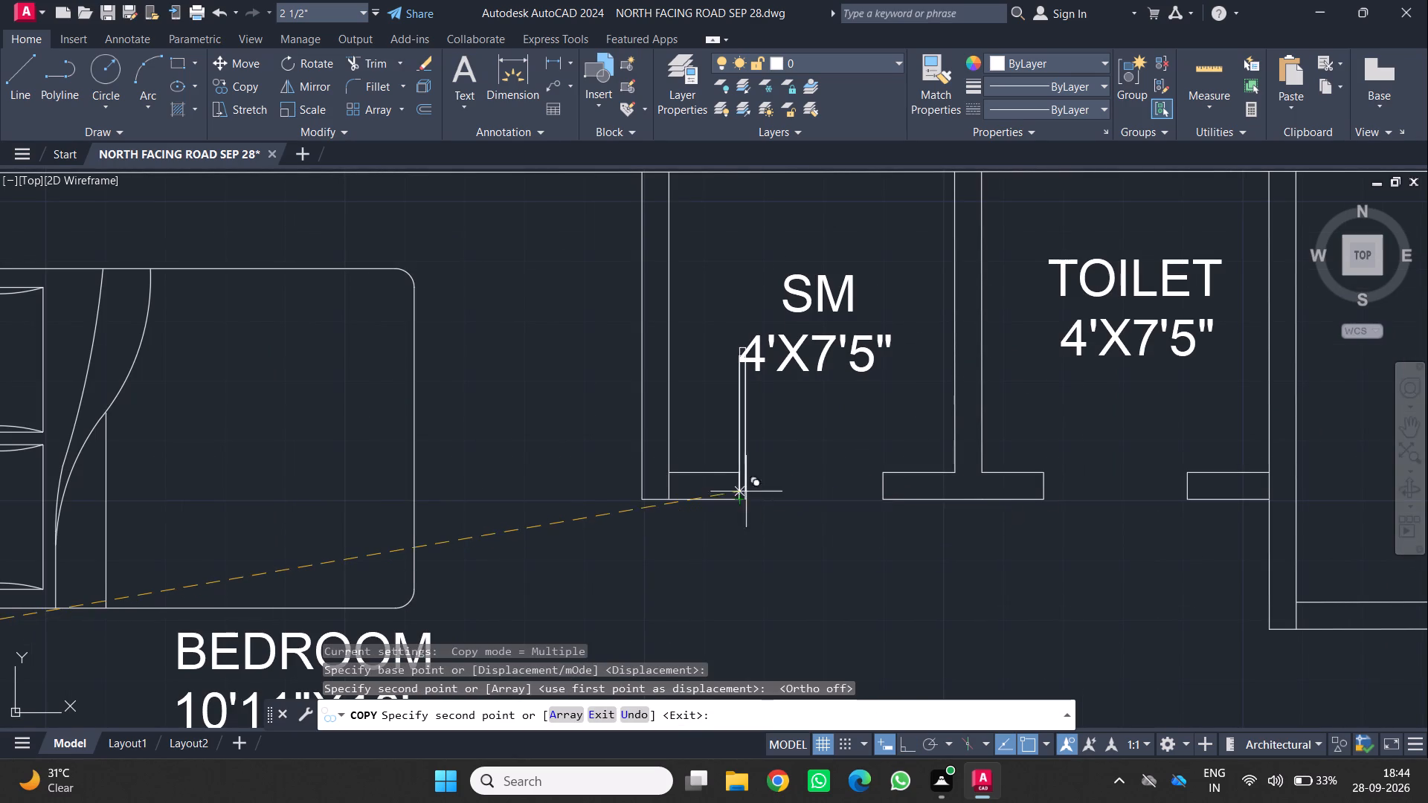
Place further copies of the door leaf at the west jambs of the adjoining toilet and pooja doorways.
left_click(1044, 499)
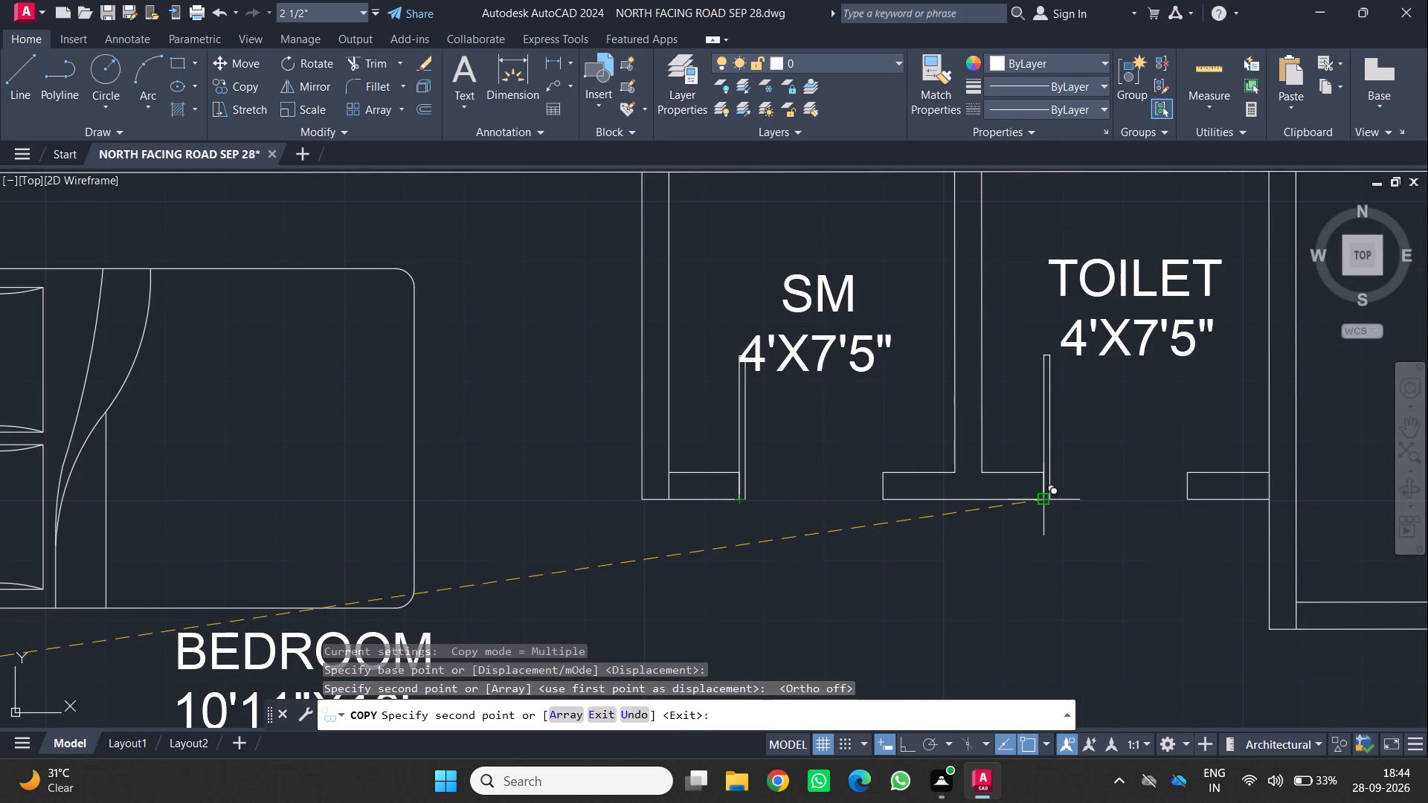
scroll(1045, 506, "down", 2)
middle_click_drag(1168, 540, 1020, 534)
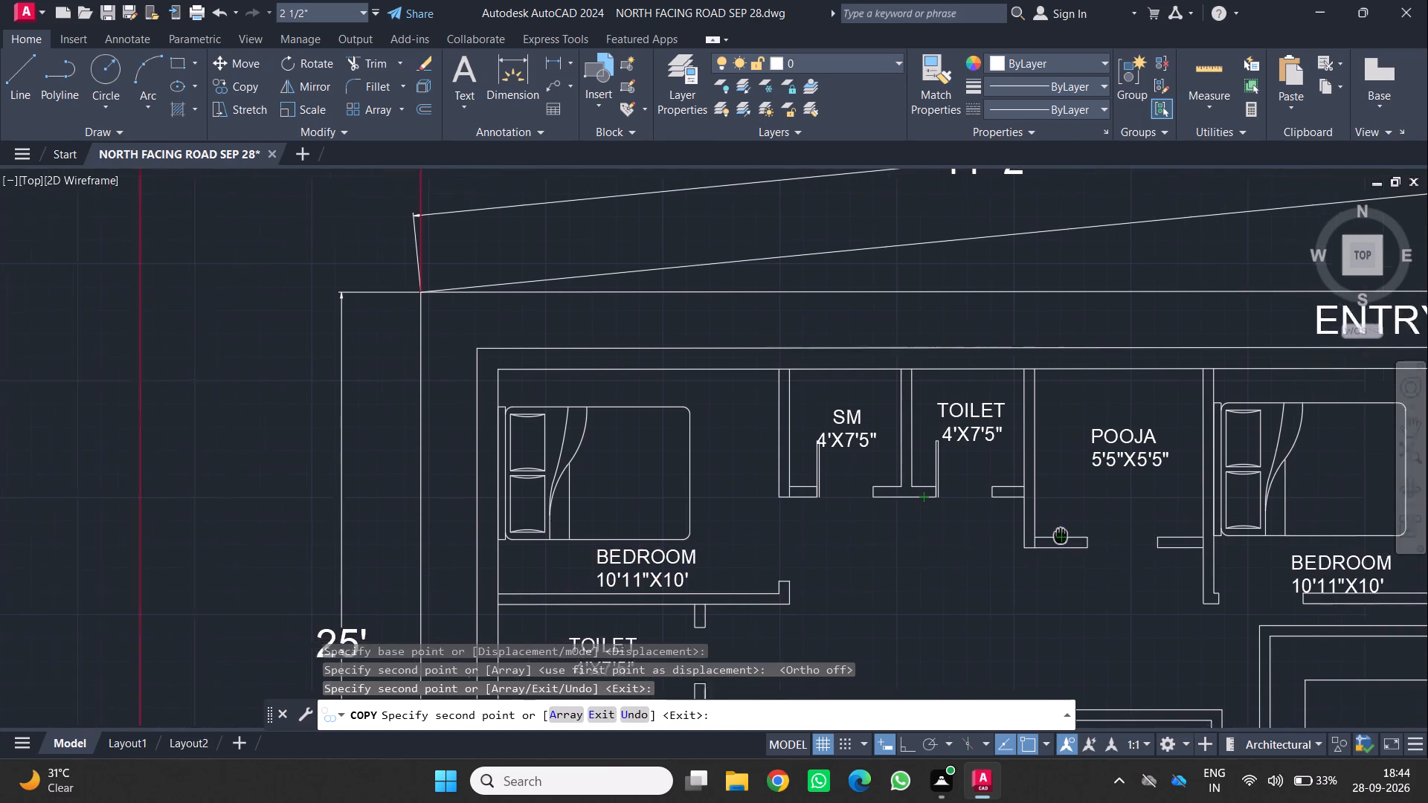
middle_click_drag(1020, 534, 1014, 534)
scroll(1059, 541, "up", 1)
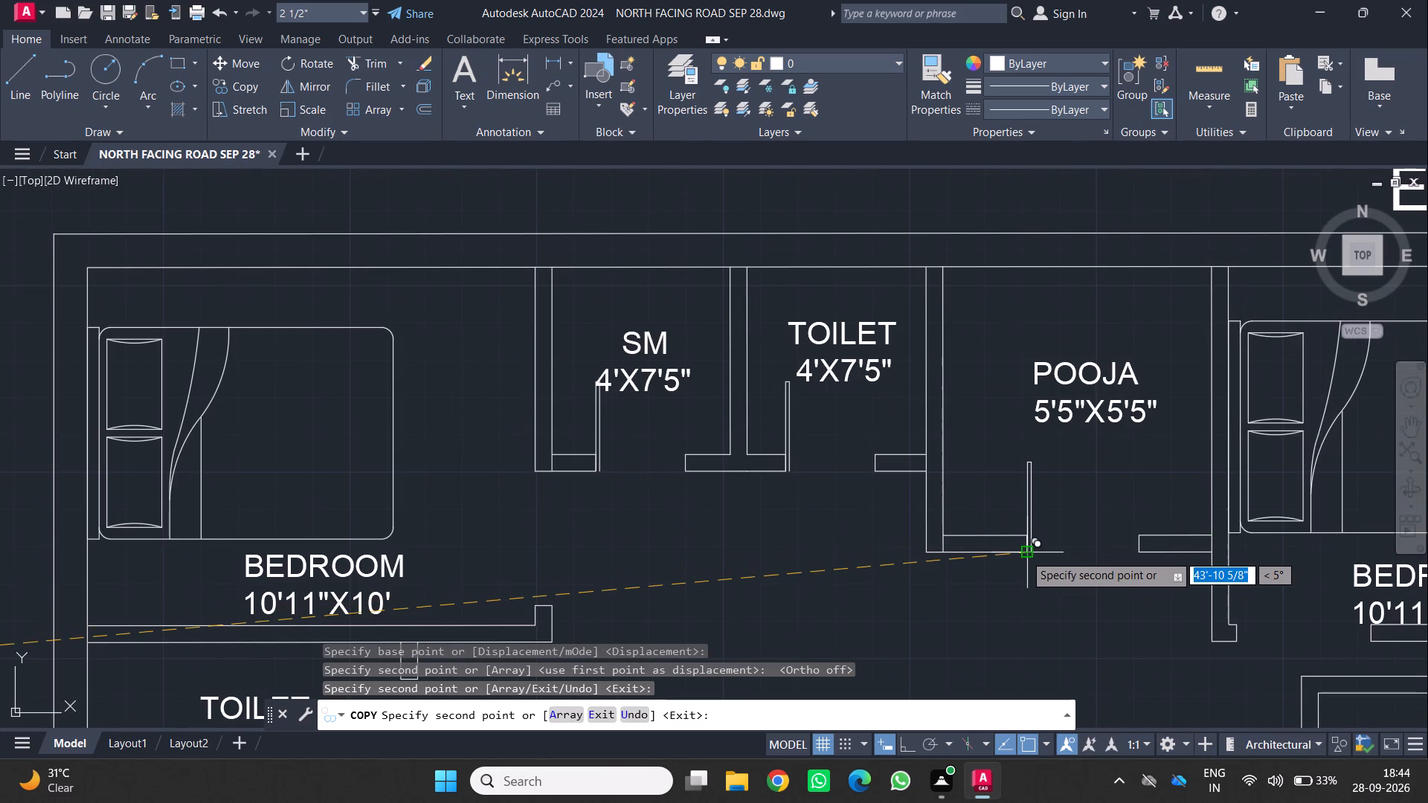
left_click(1024, 554)
scroll(1099, 544, "down", 2)
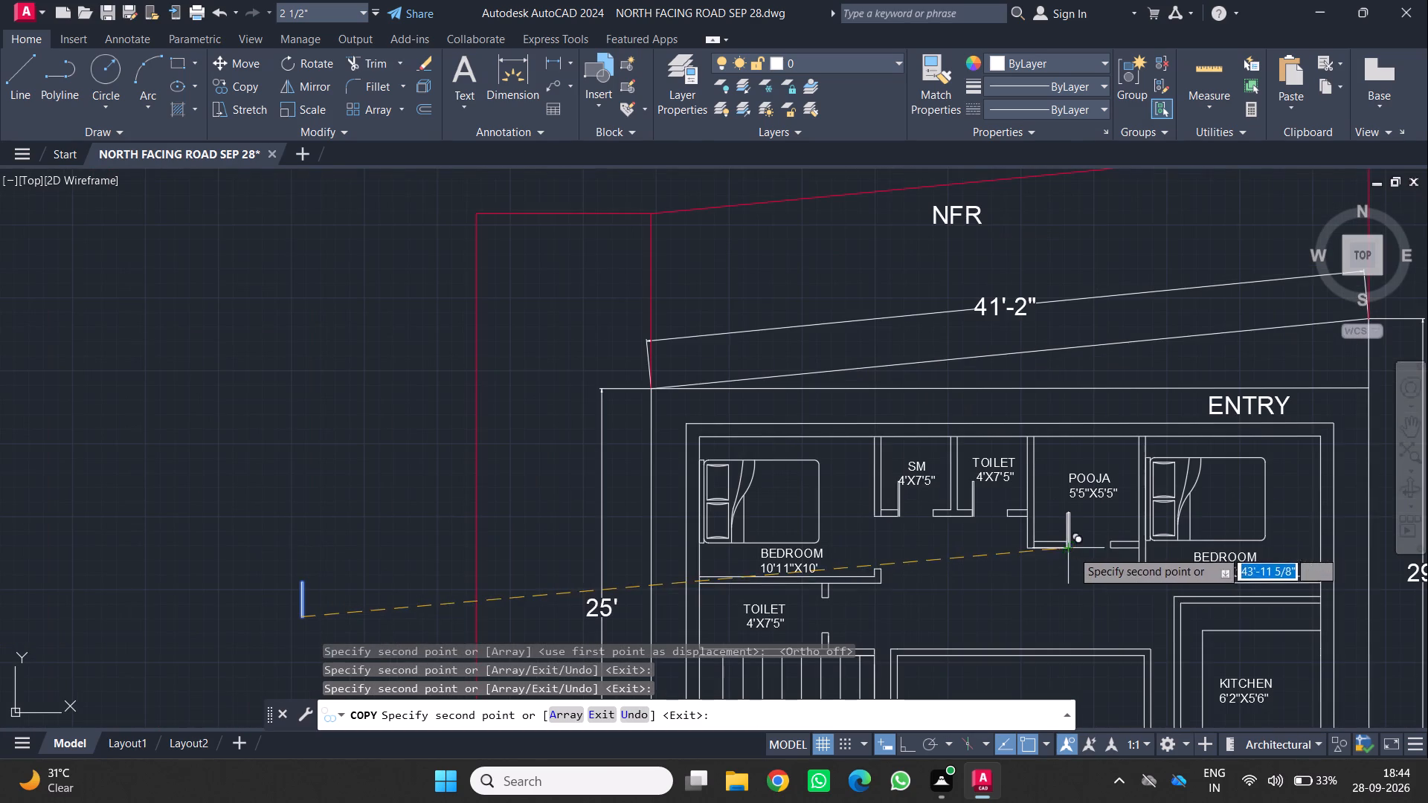
key("Escape")
Draw a three-point swing arc from the SM door leaf's top east corner through the east jamb's upper corner, ending south of the opening.
scroll(932, 561, "up", 1)
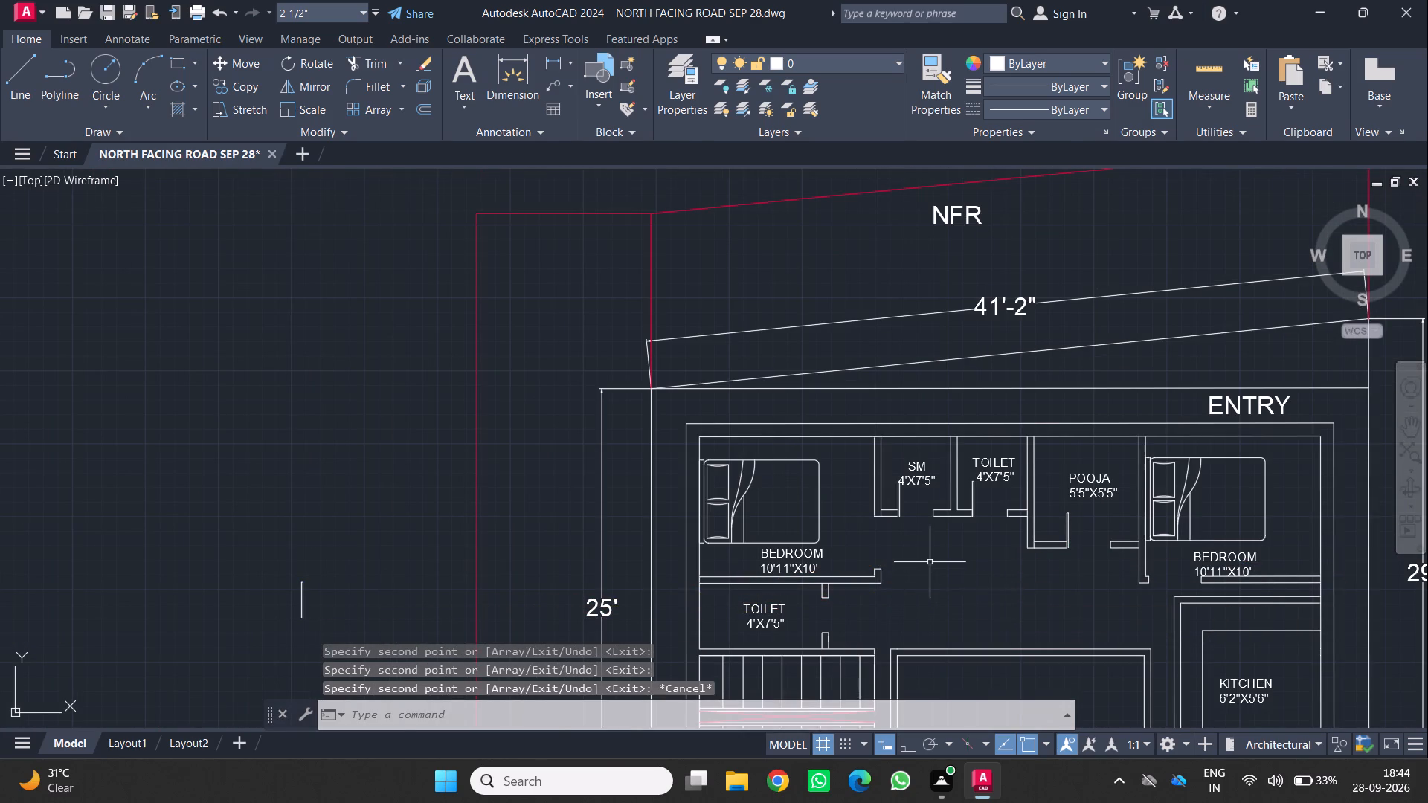
left_click(144, 55)
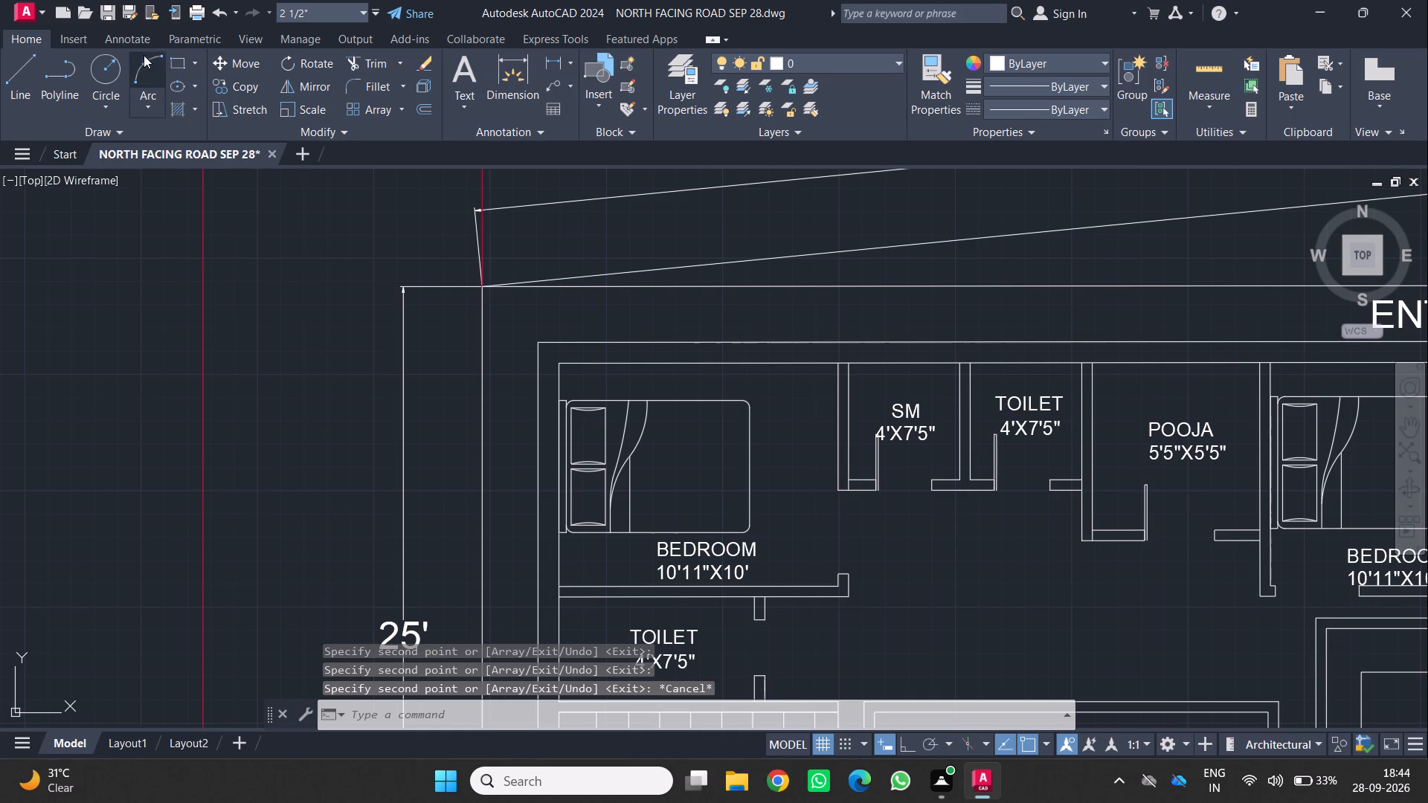
scroll(876, 439, "up", 4)
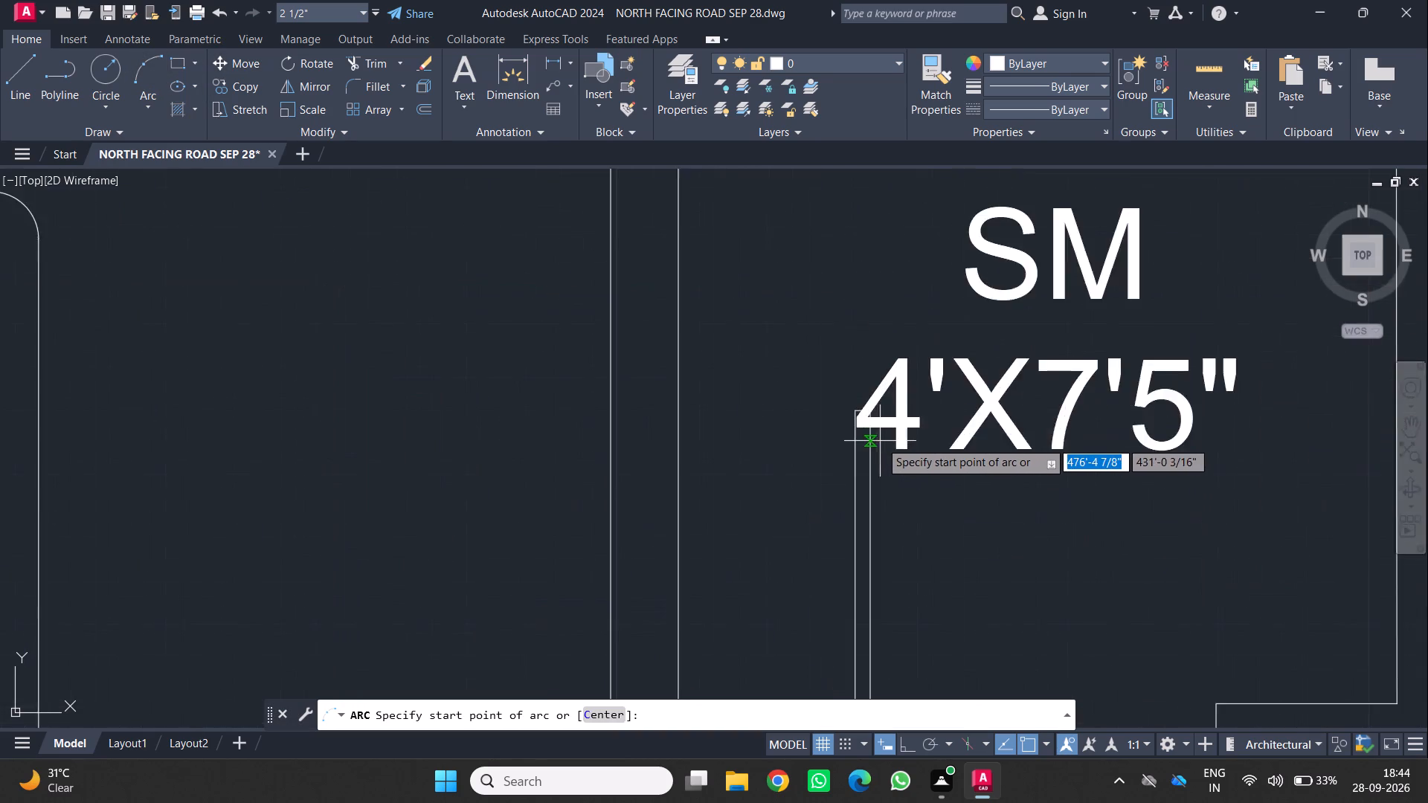
scroll(880, 441, "up", 3)
scroll(844, 351, "up", 1)
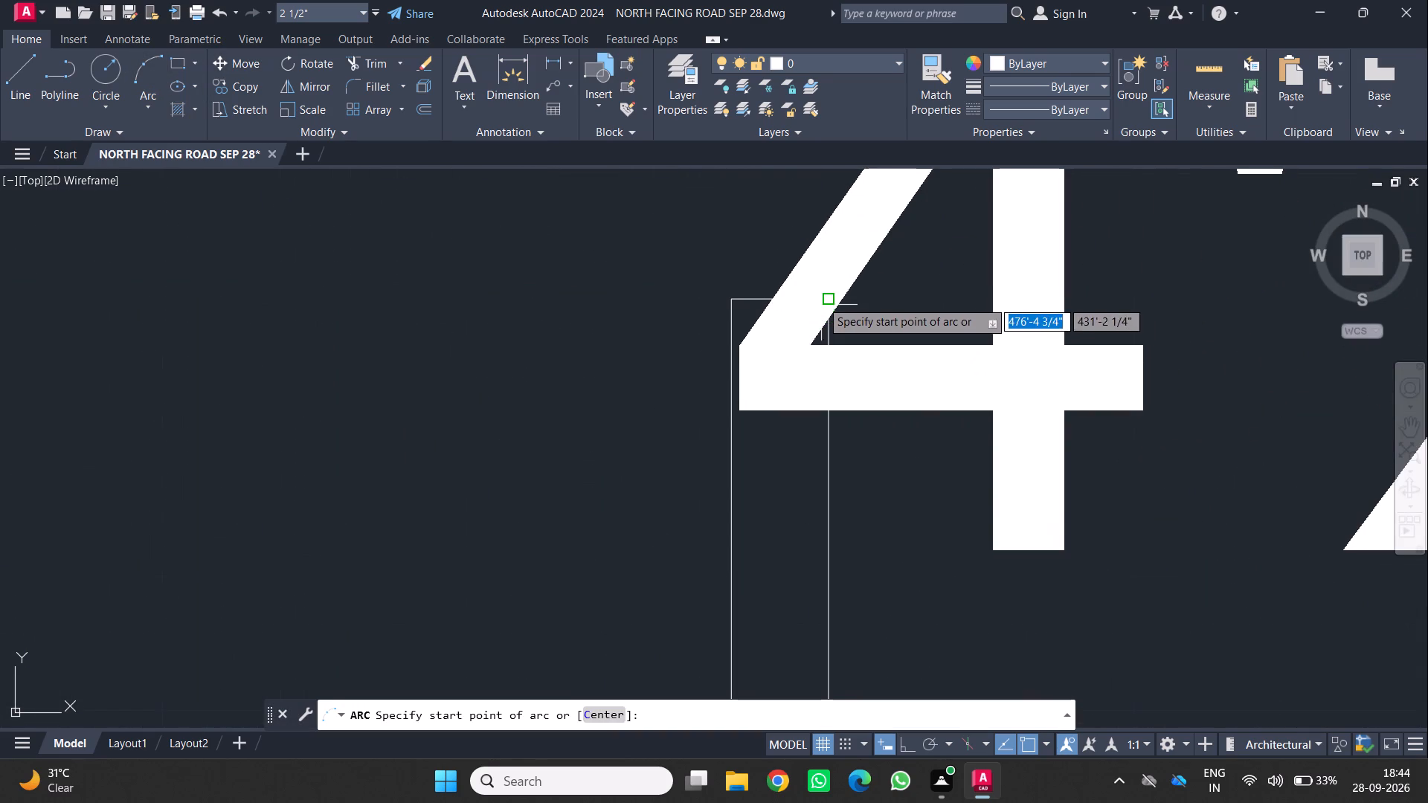
left_click(821, 294)
scroll(941, 552, "down", 6)
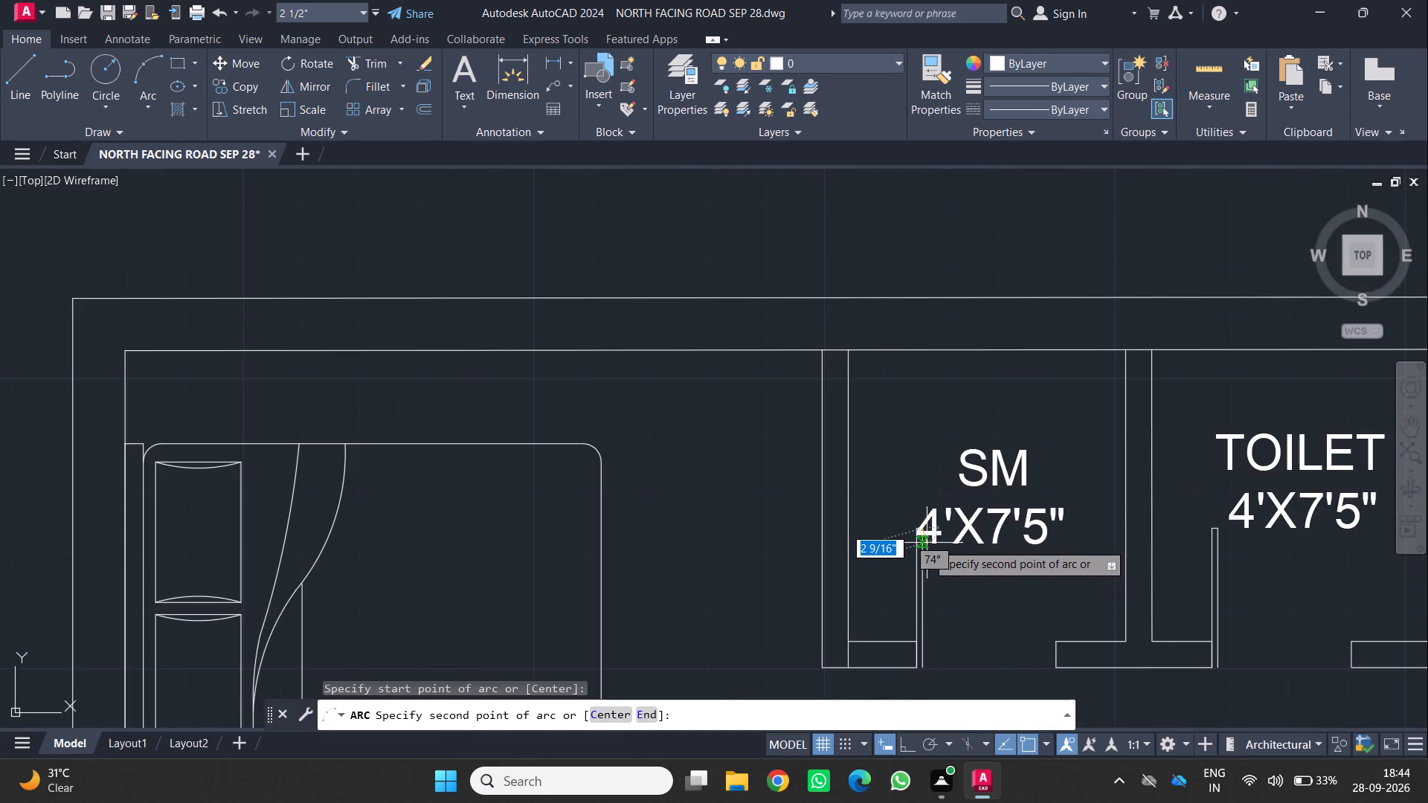
middle_click_drag(927, 543, 843, 419)
left_click(964, 516)
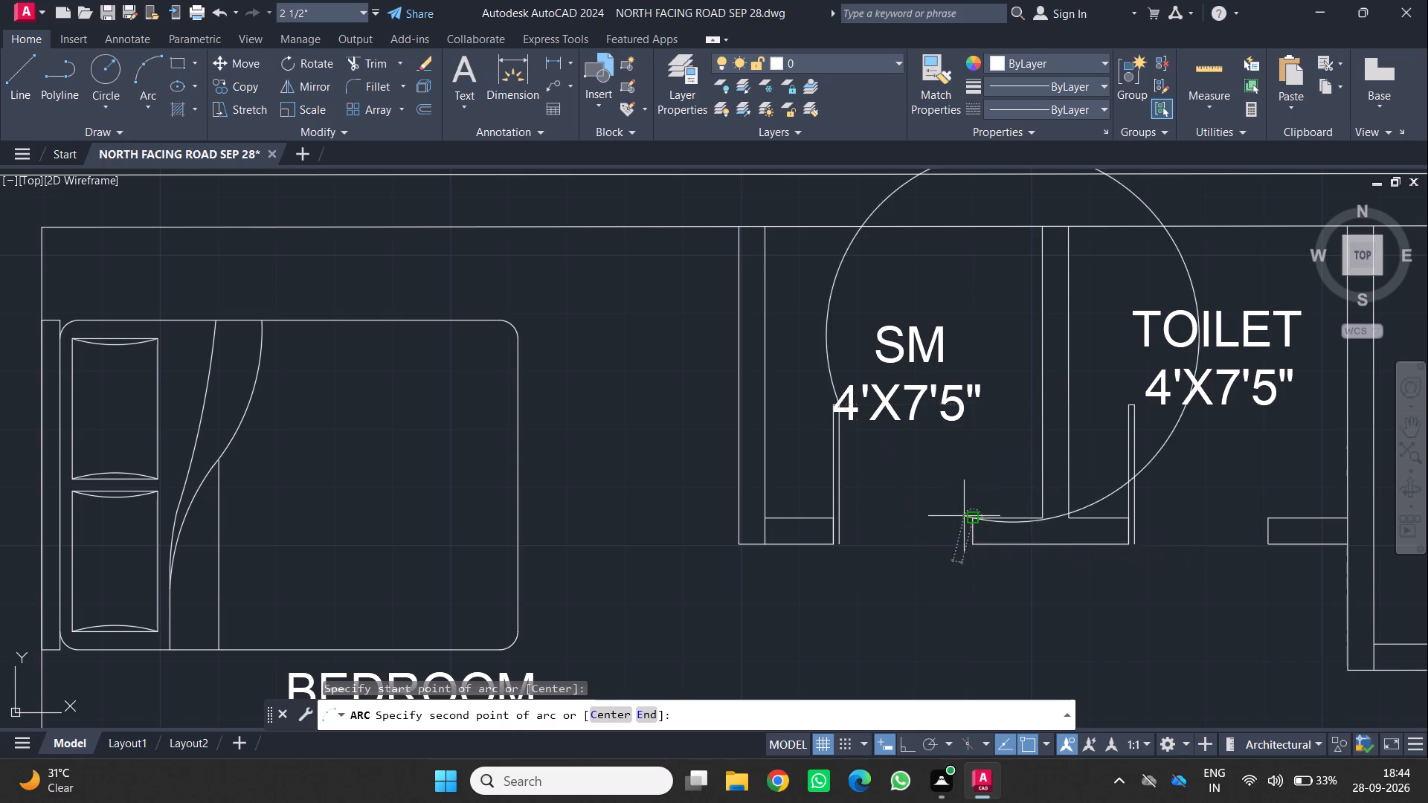
left_click(875, 606)
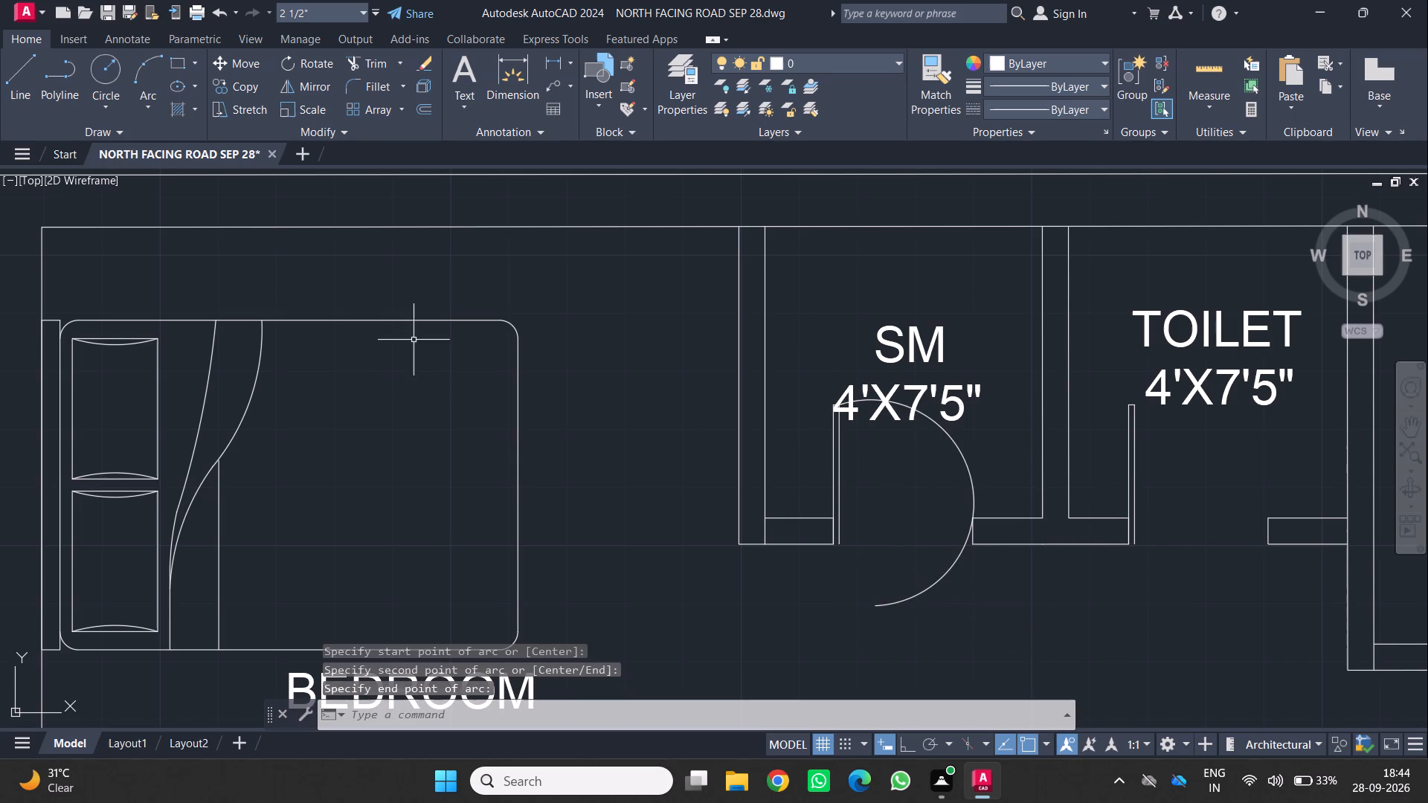
Trim off the part of the SM door's swing arc that extends south past the east jamb.
left_click(355, 59)
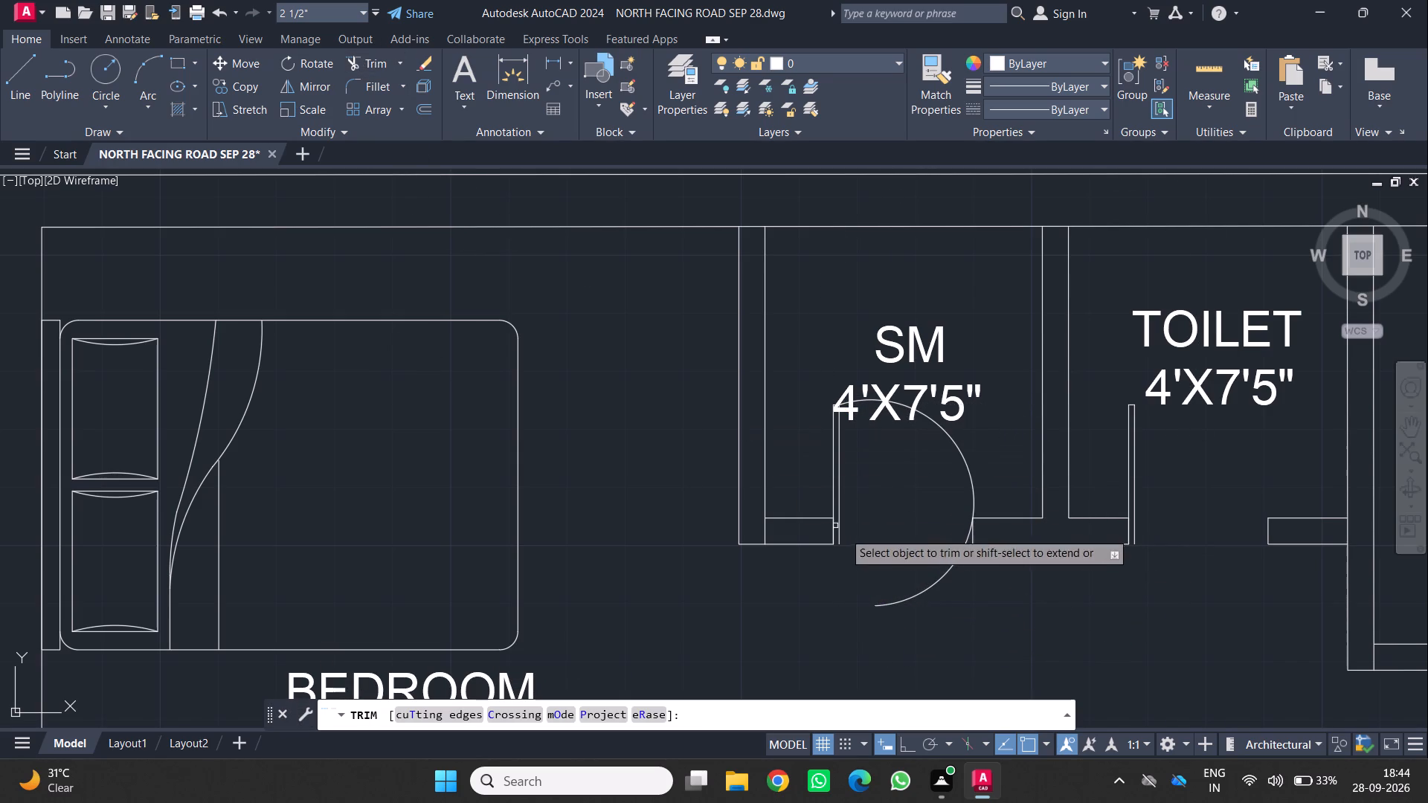
left_click(904, 602)
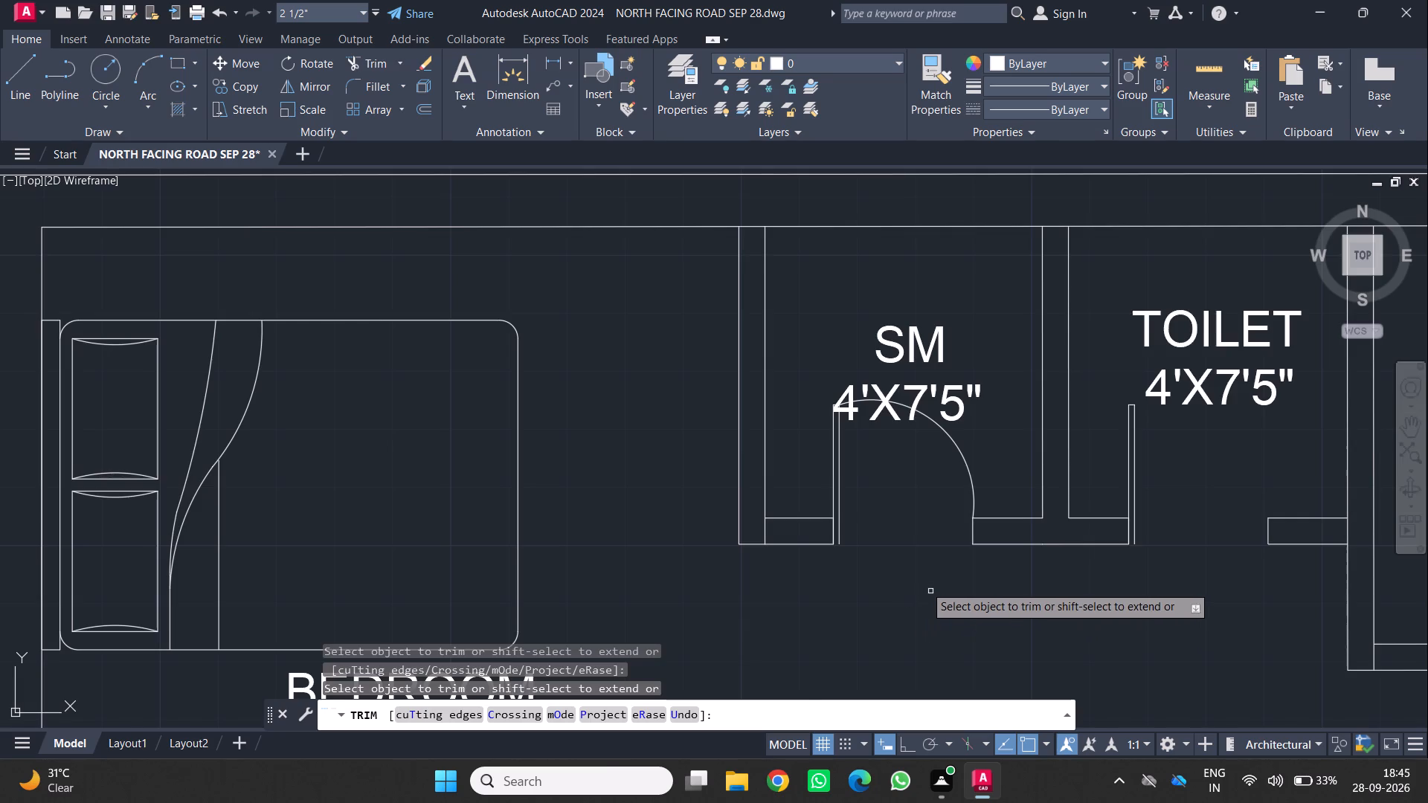
Draw a three-point swing arc from the top of the toilet door leaf beside SM through the east jamb's upper corner, ending south of the opening.
scroll(924, 584, "down", 2)
middle_click_drag(919, 584, 748, 602)
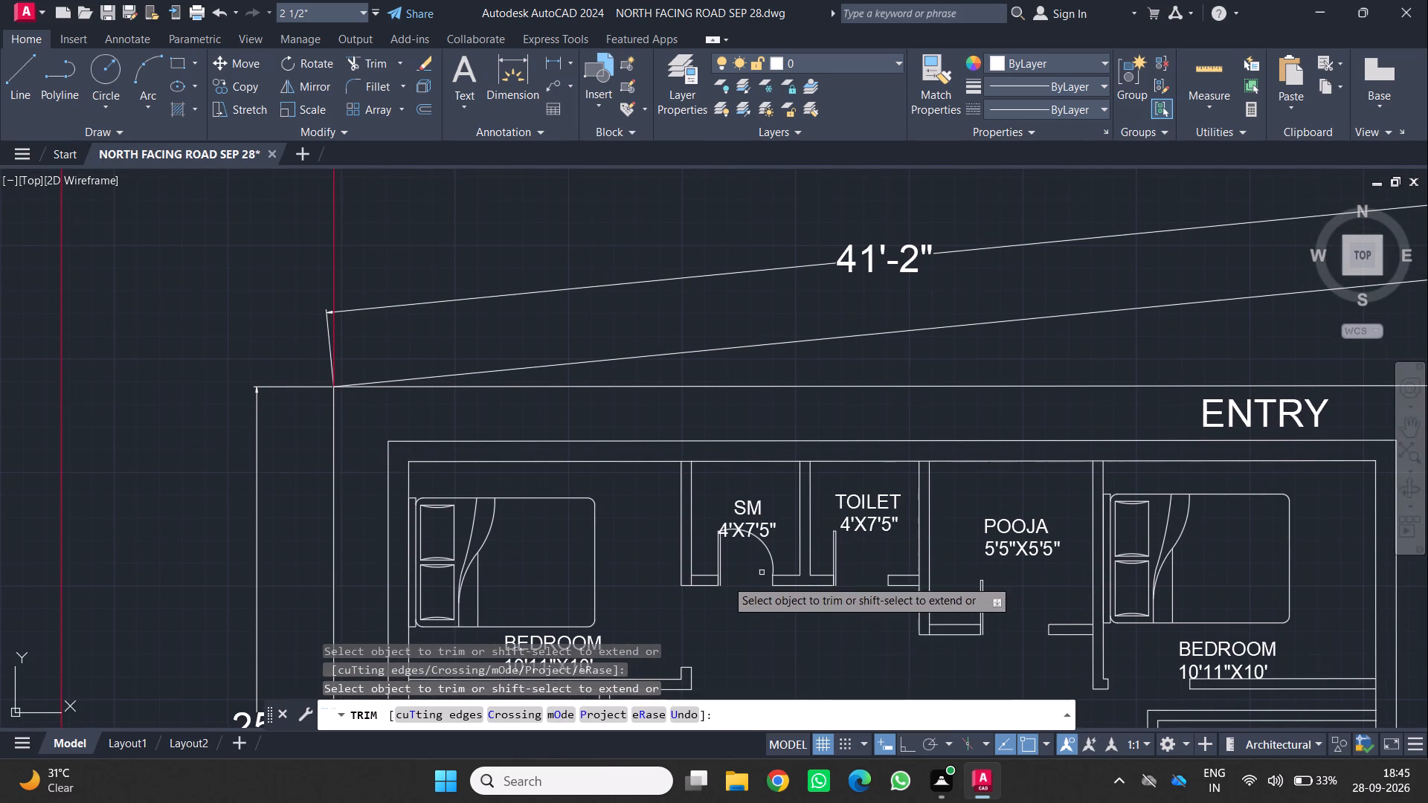
key("Escape")
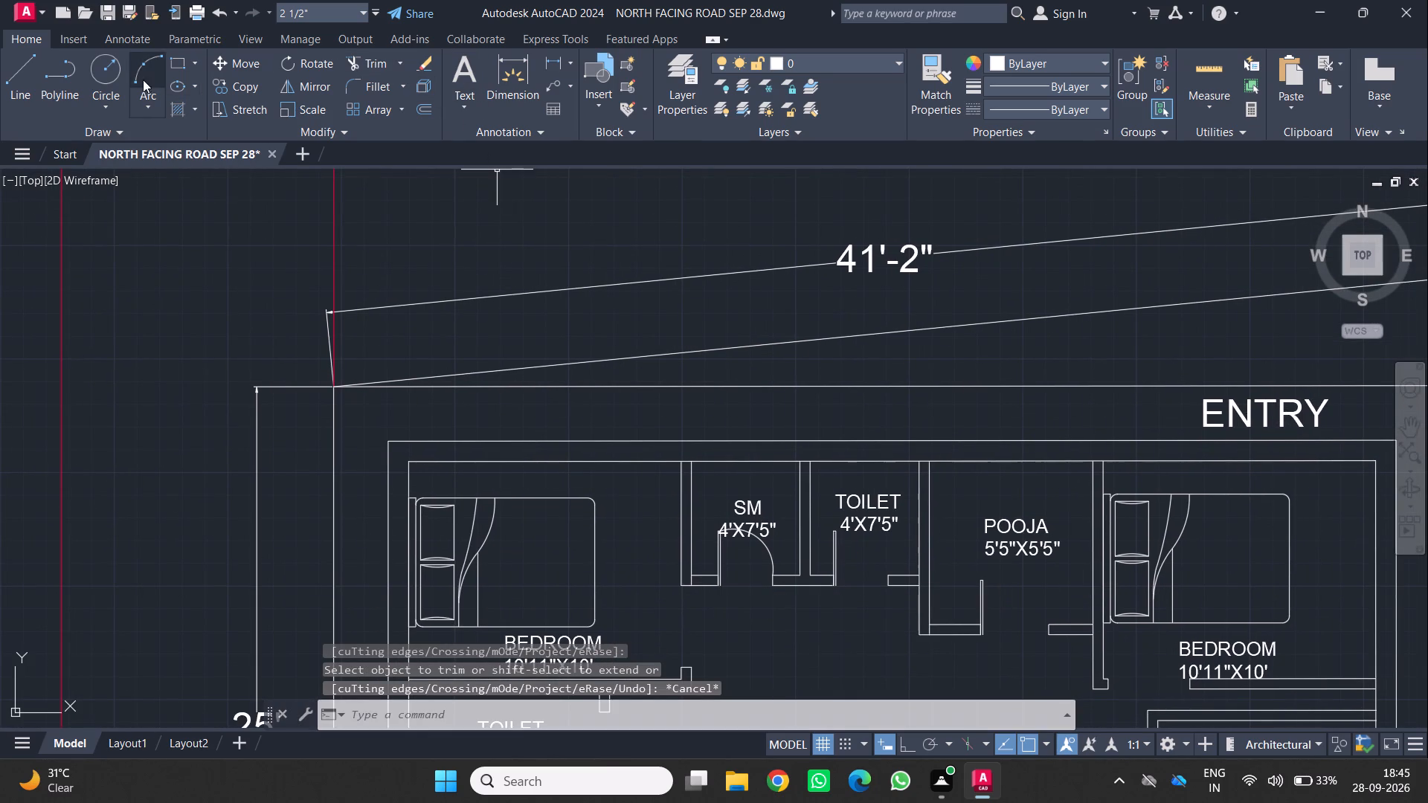
left_click(147, 62)
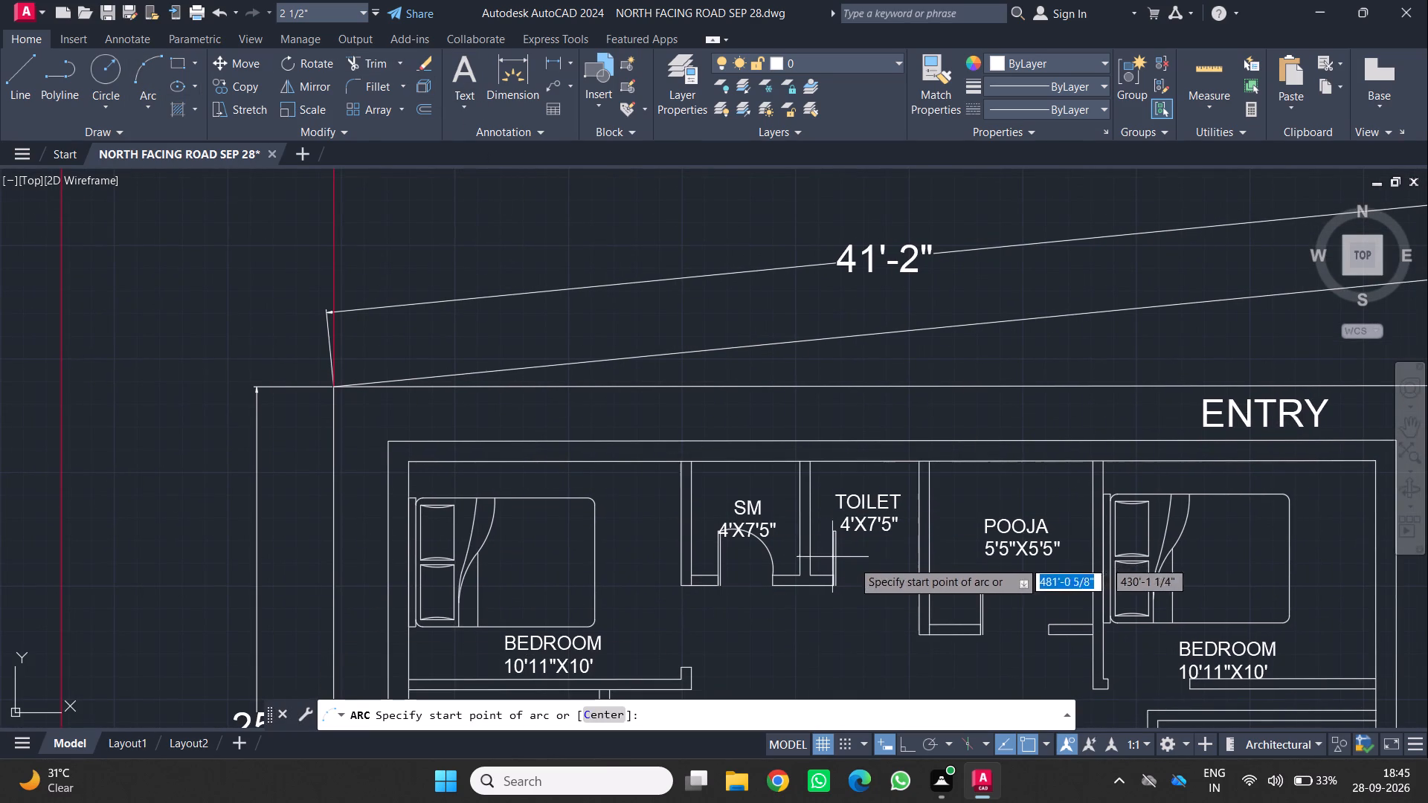
left_click(838, 537)
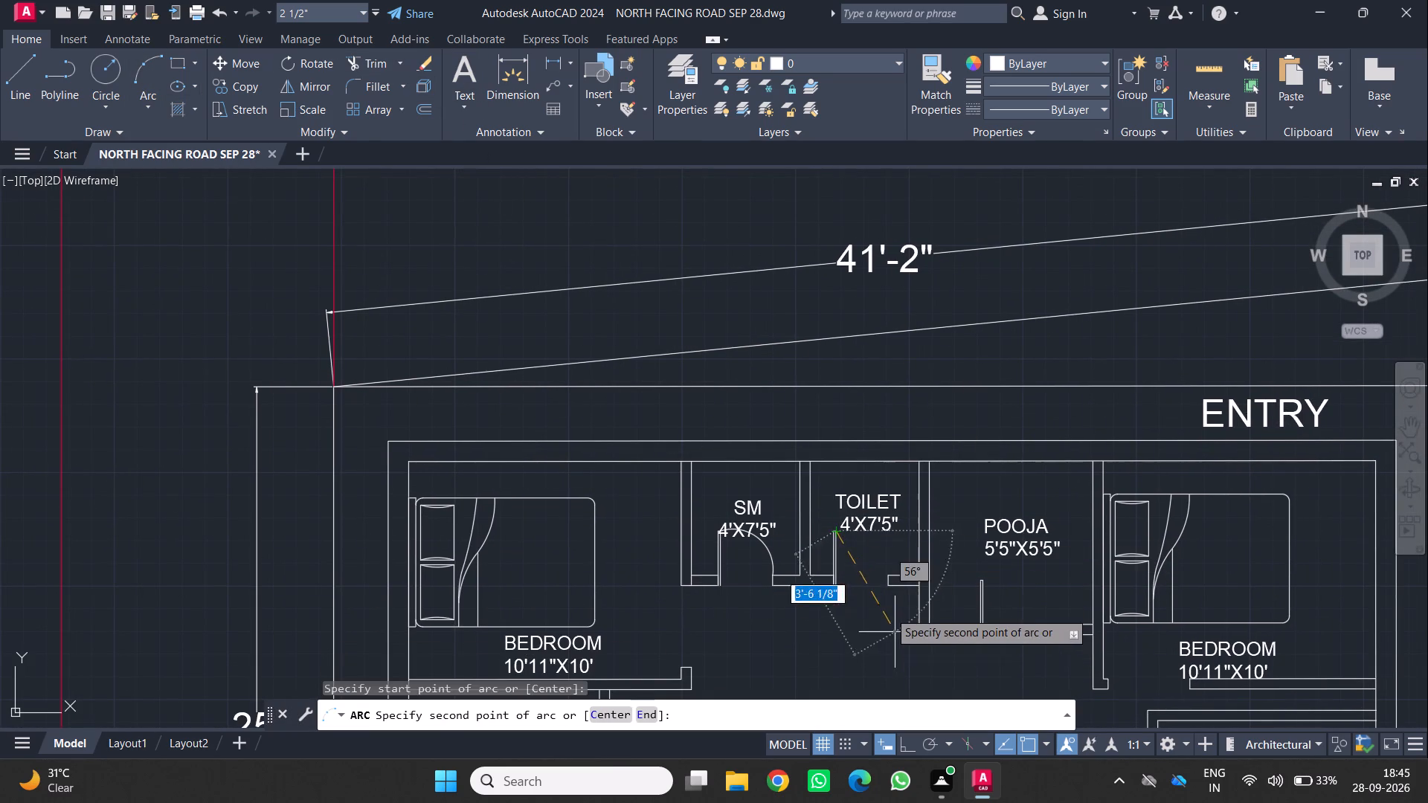
left_click(885, 572)
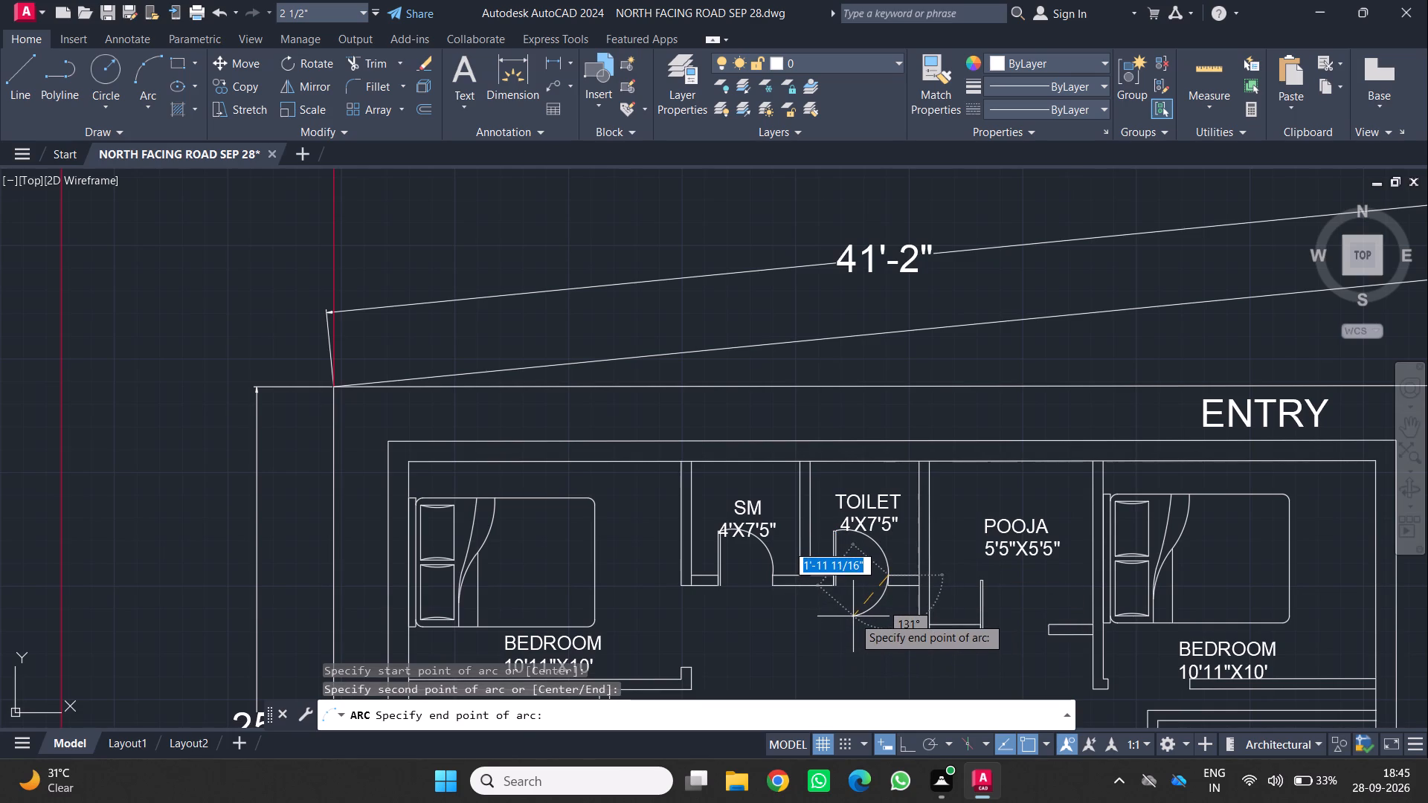
left_click(855, 616)
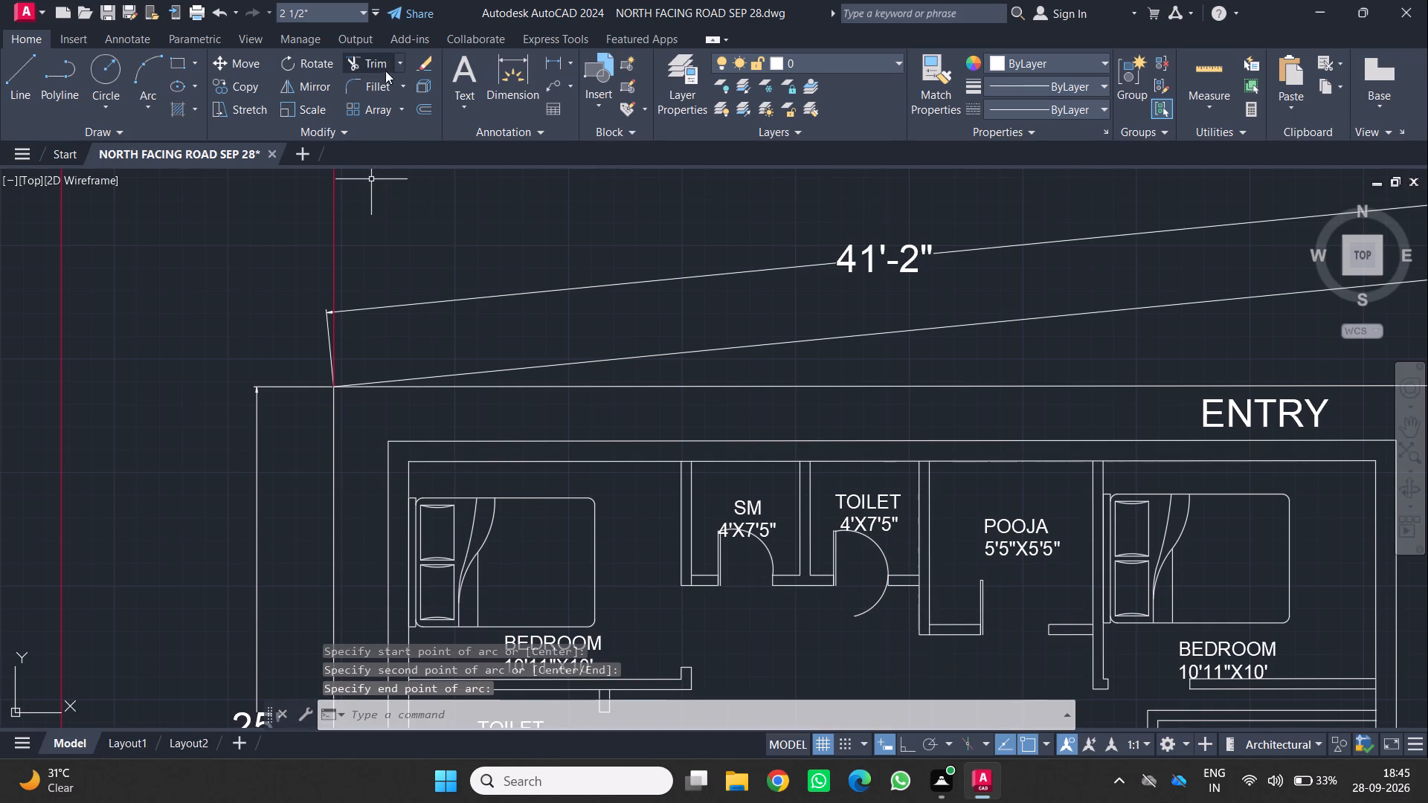
Trim off the part of the toilet door's swing arc that extends south past the east jamb.
left_click(379, 62)
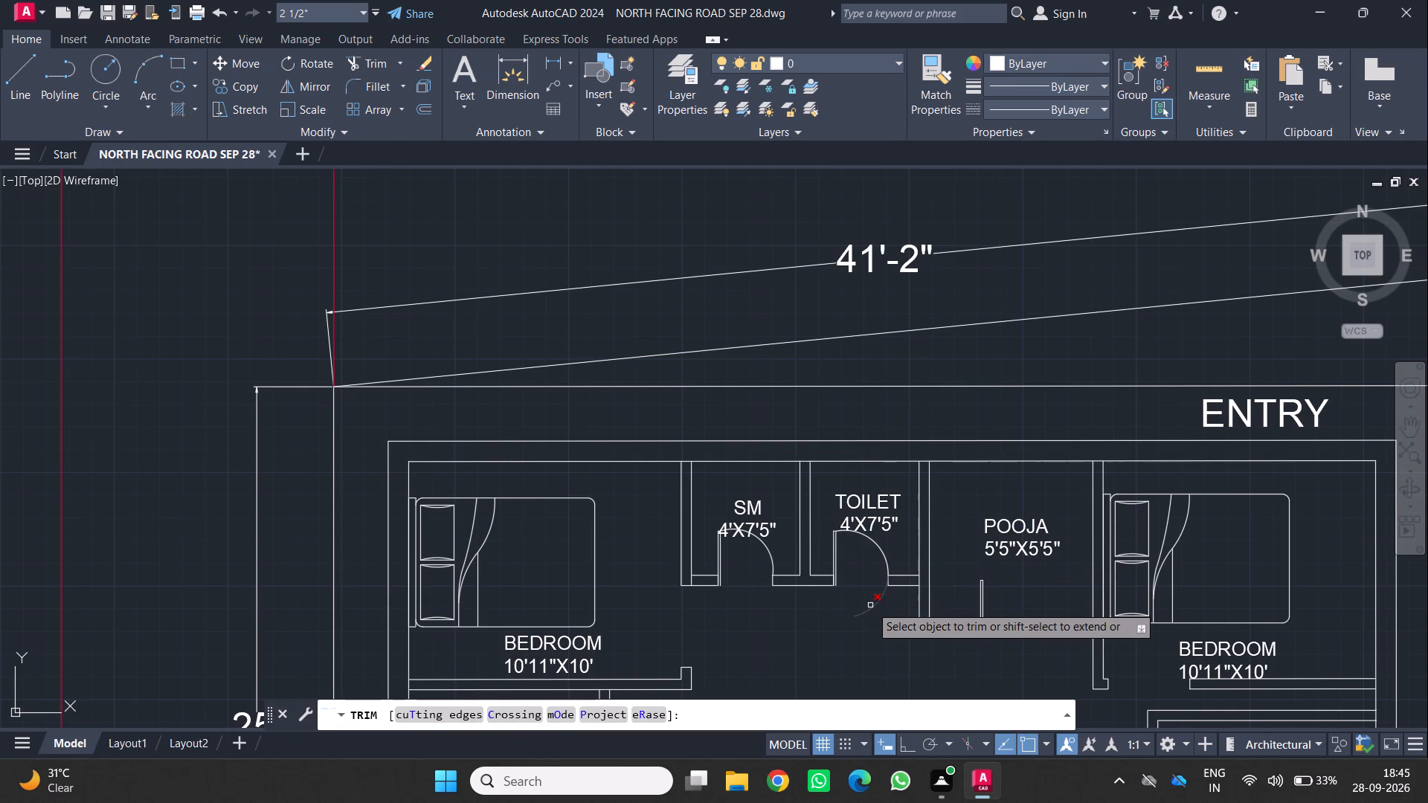
left_click(870, 605)
scroll(848, 607, "down", 1)
middle_click_drag(846, 608, 805, 558)
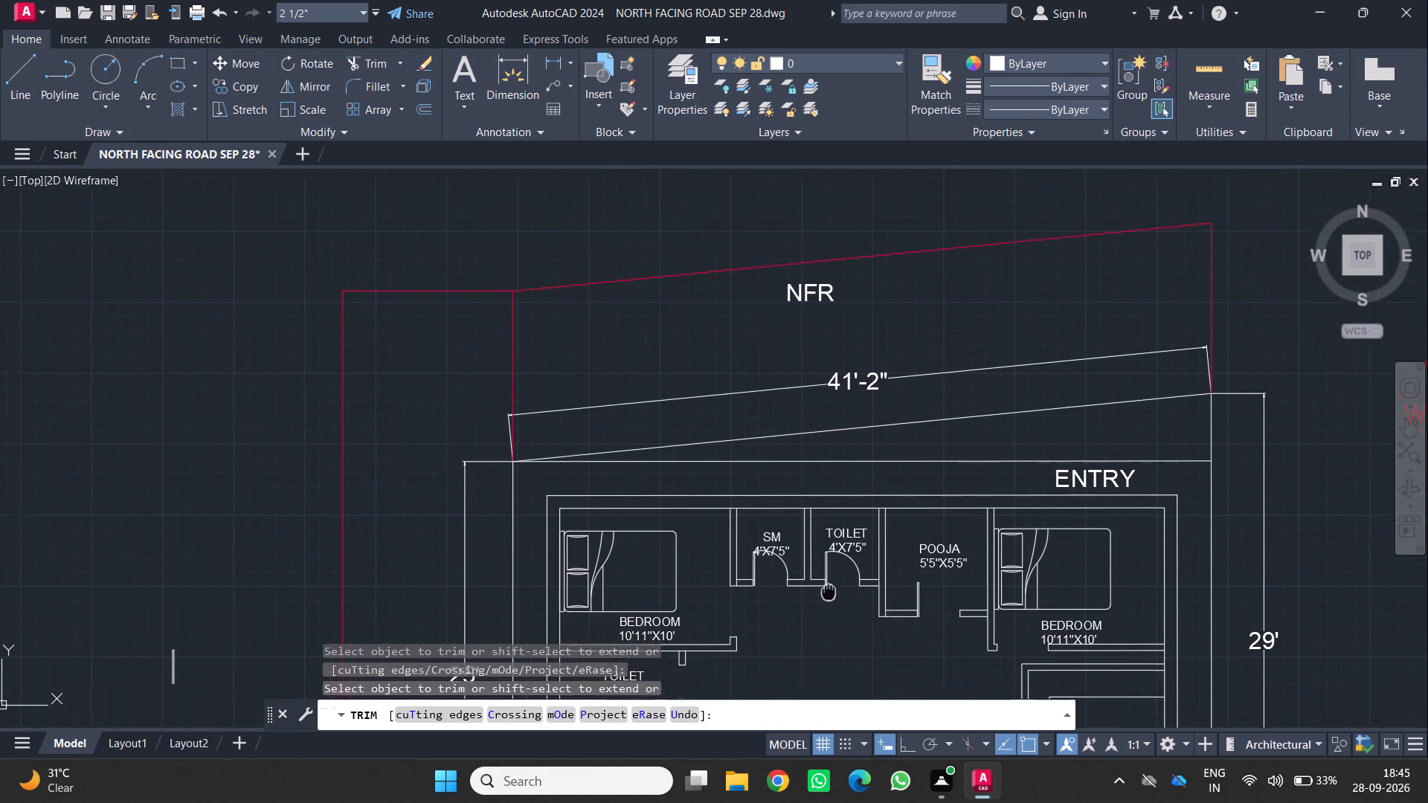
middle_click_drag(805, 558, 760, 506)
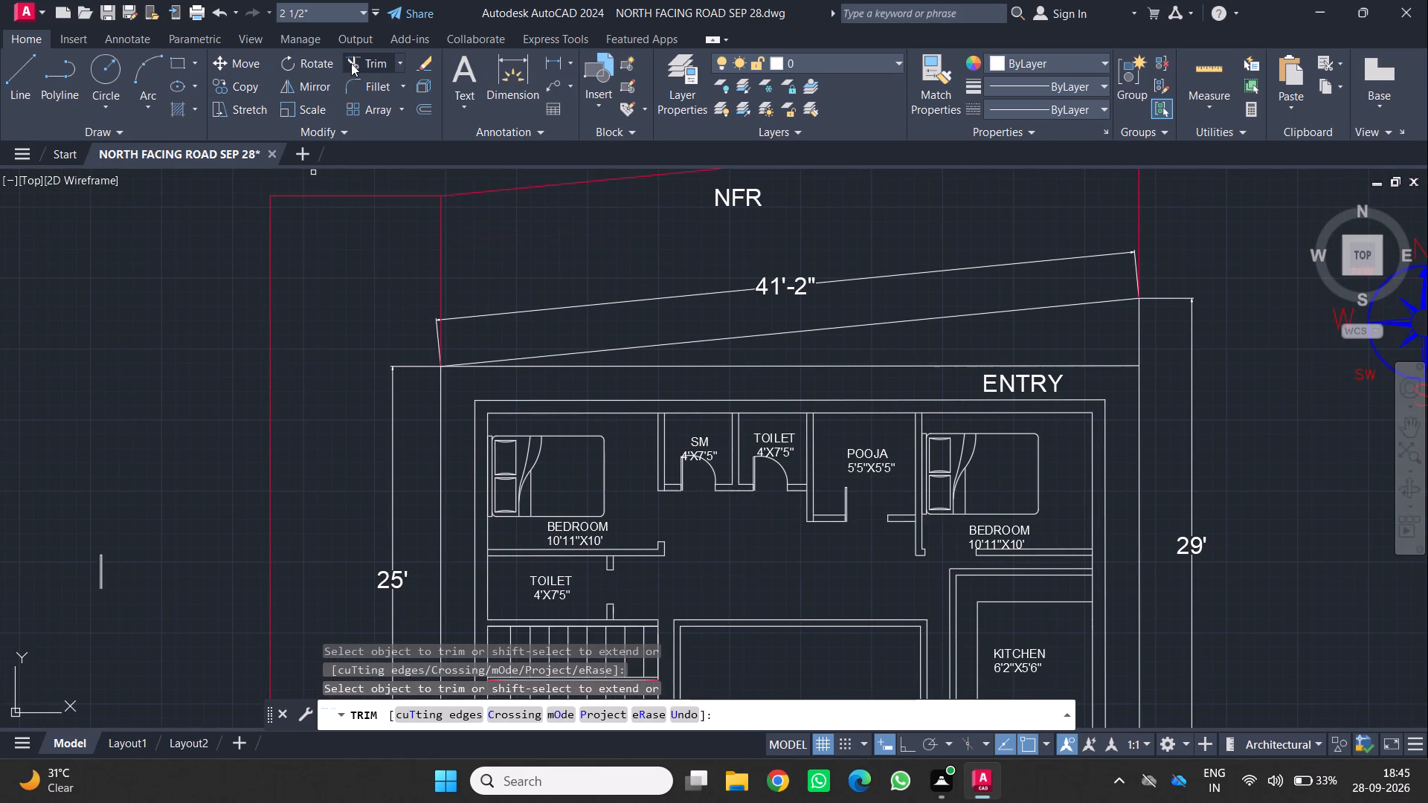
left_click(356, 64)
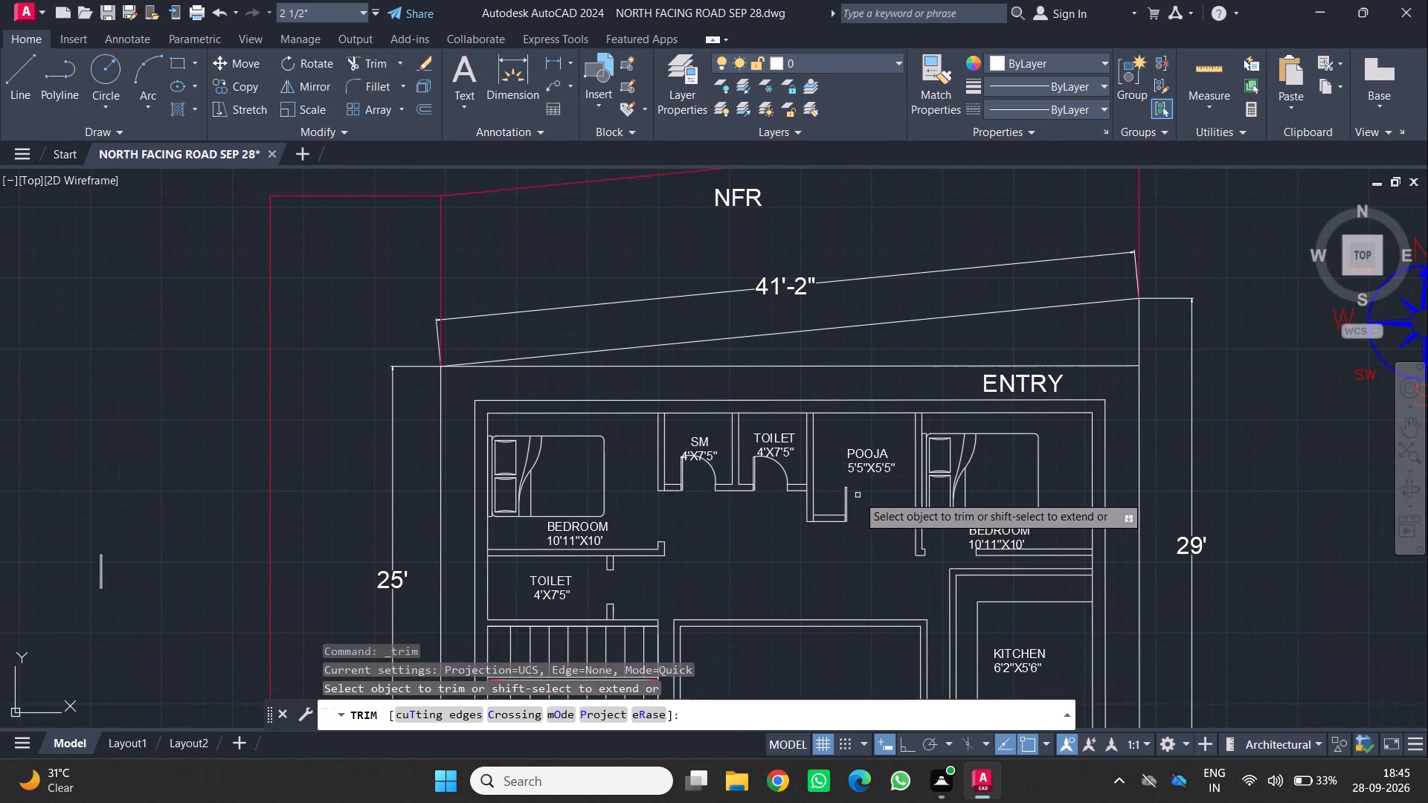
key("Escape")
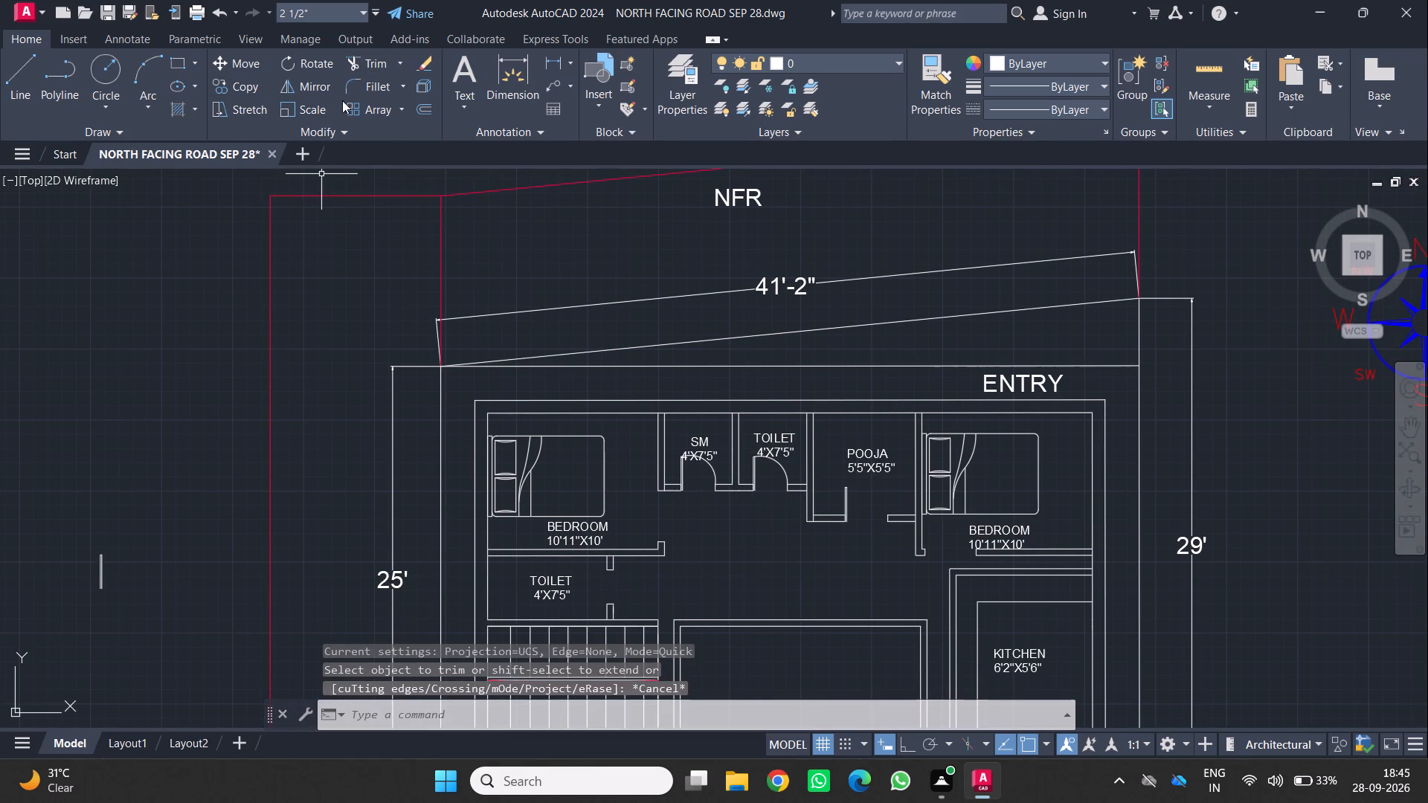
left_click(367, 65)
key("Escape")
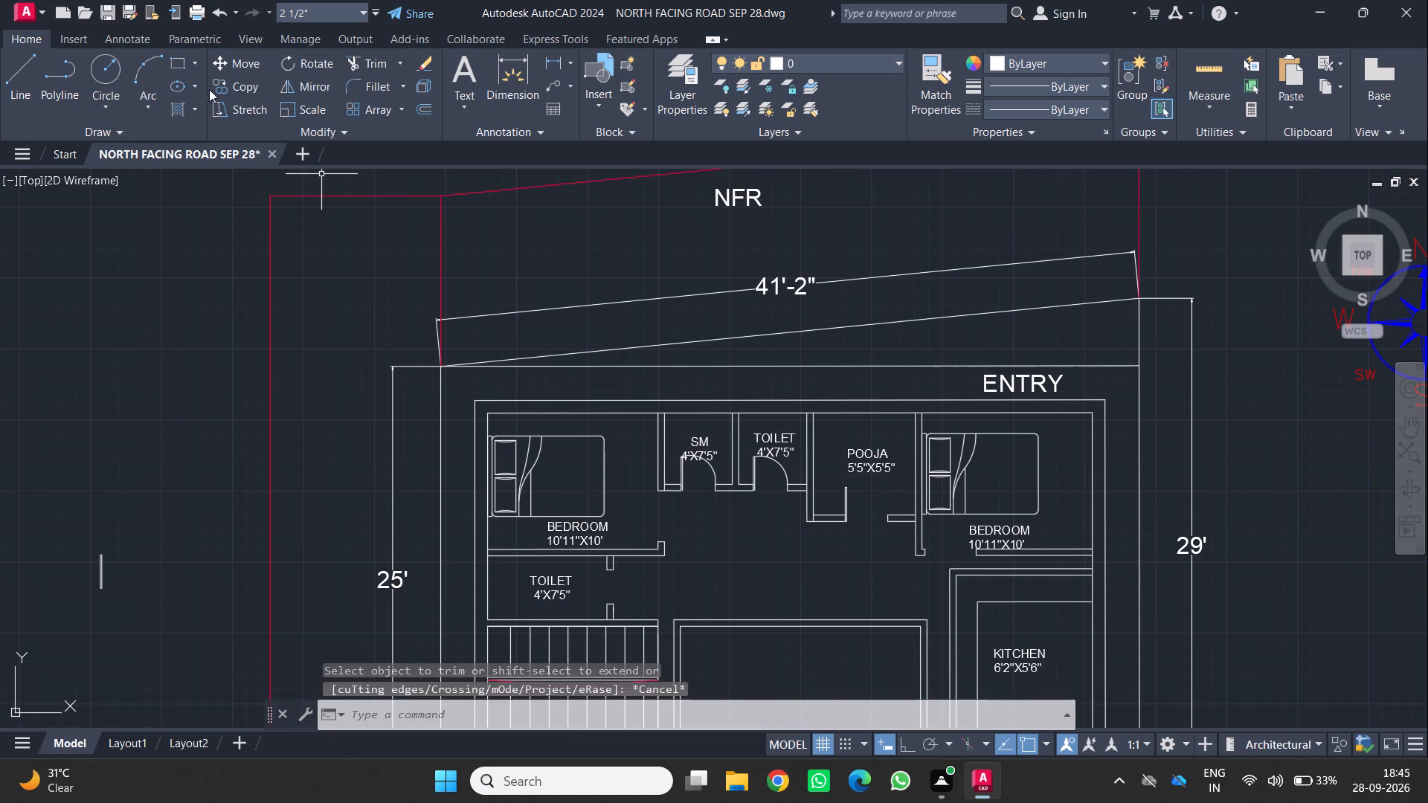
Draw a three-point swing arc from the pooja door leaf's top east corner through the east jamb's upper corner, ending south of the opening.
left_click(139, 72)
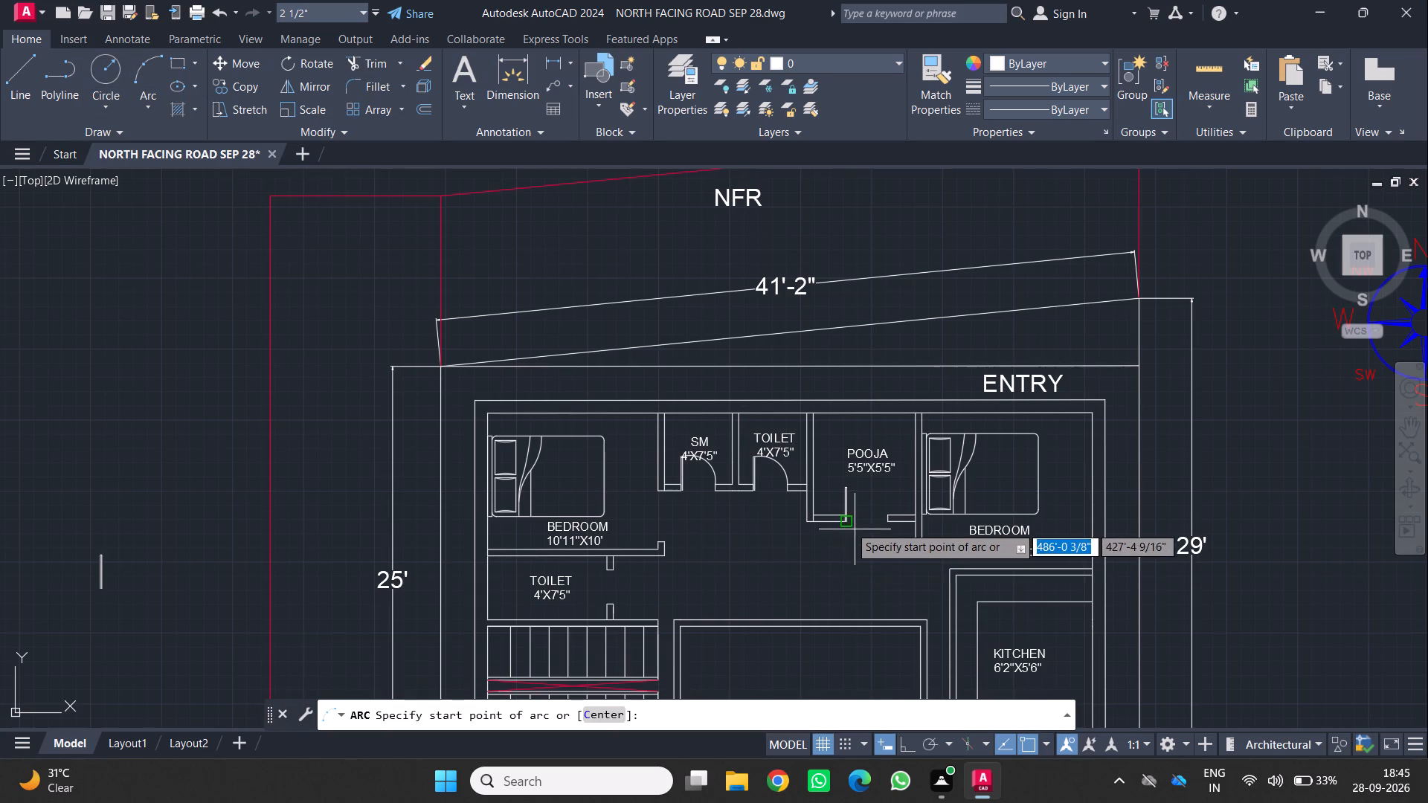
scroll(848, 522, "up", 2)
scroll(846, 435, "up", 3)
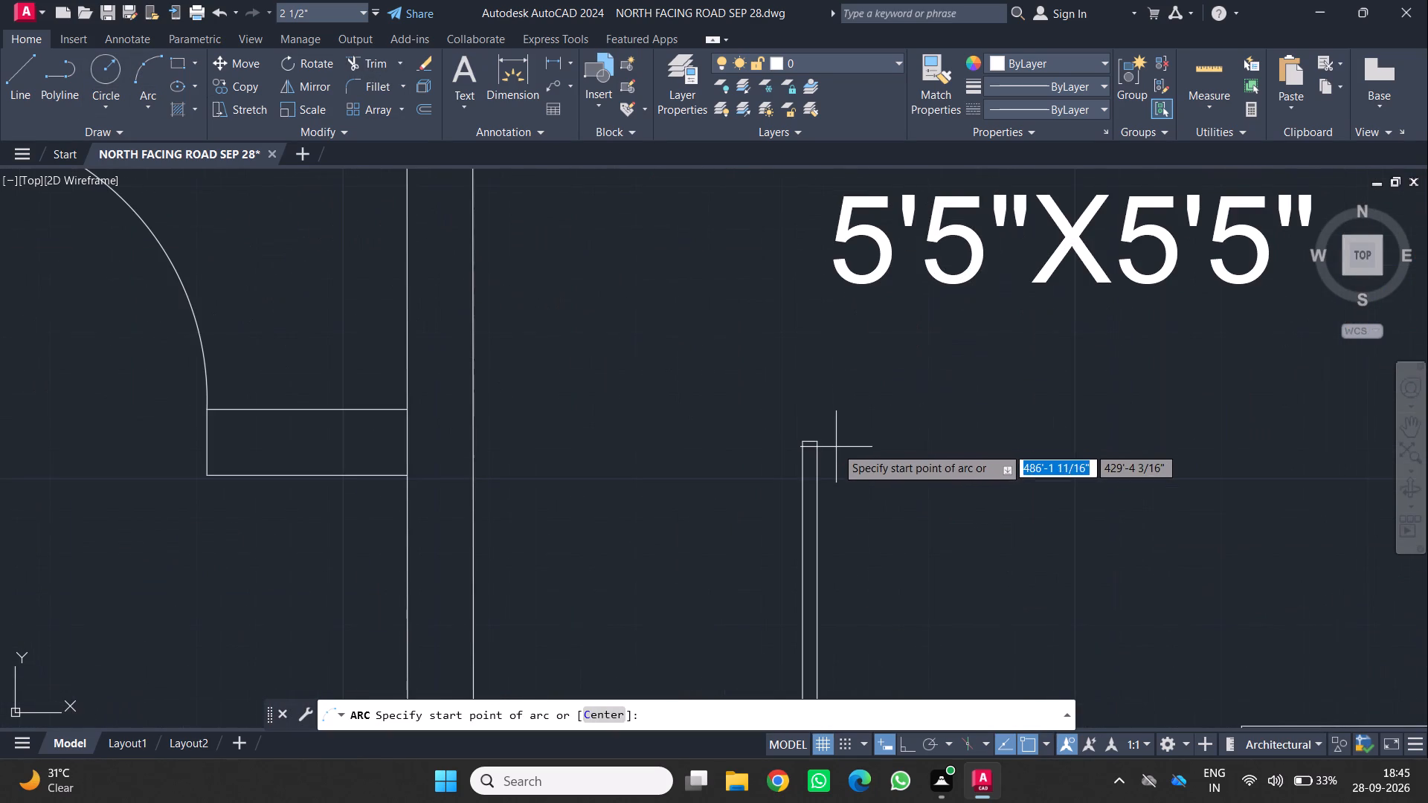
left_click(823, 443)
scroll(898, 504, "down", 3)
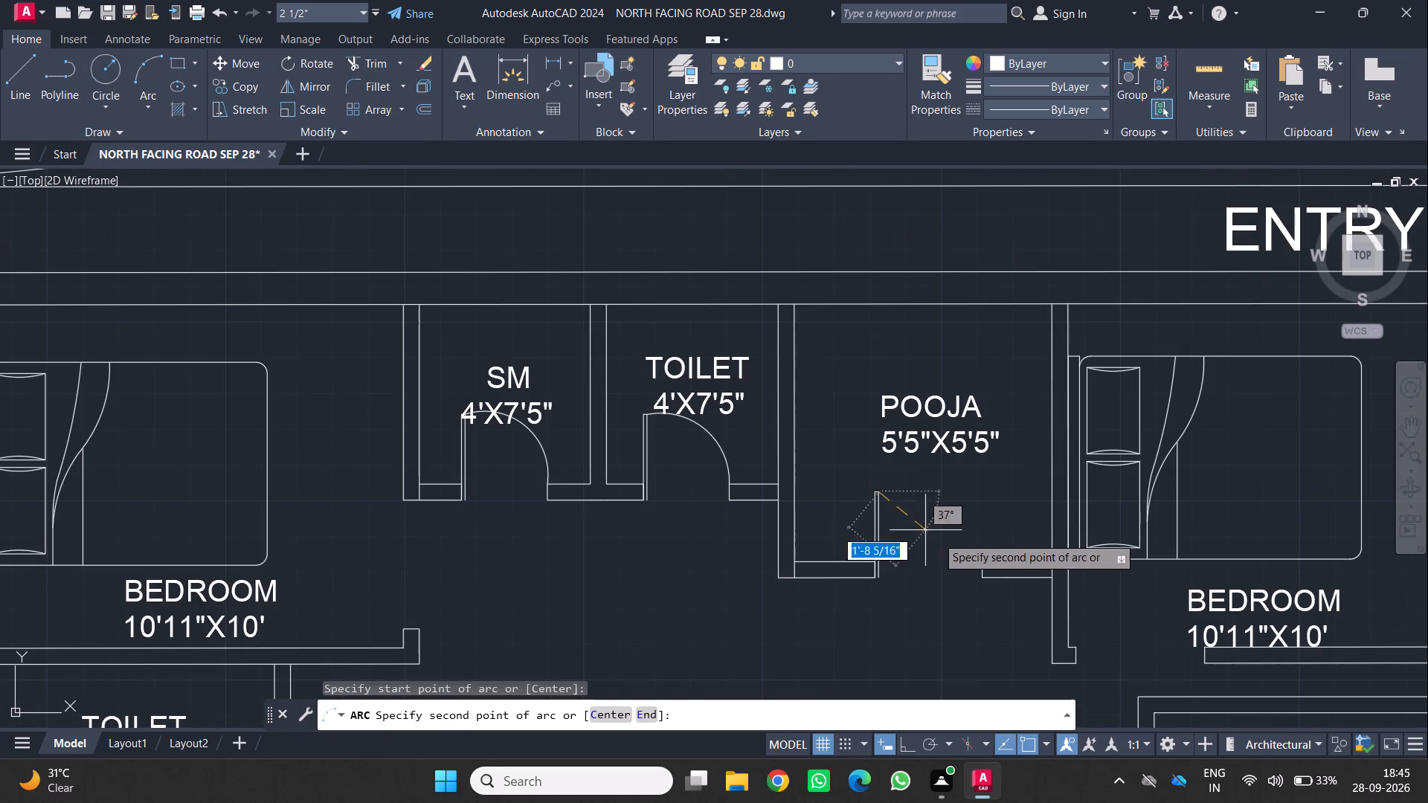
left_click(985, 557)
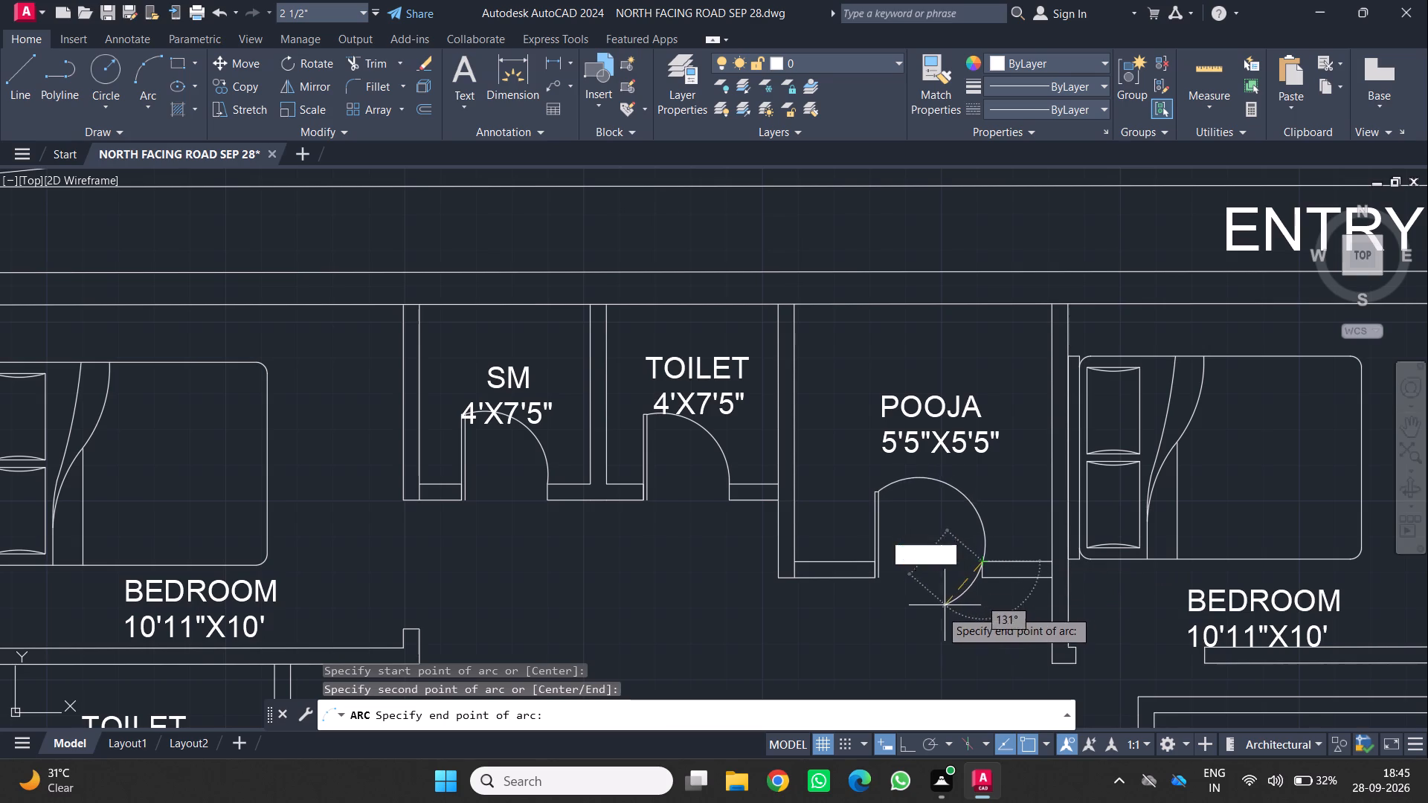
left_click(865, 645)
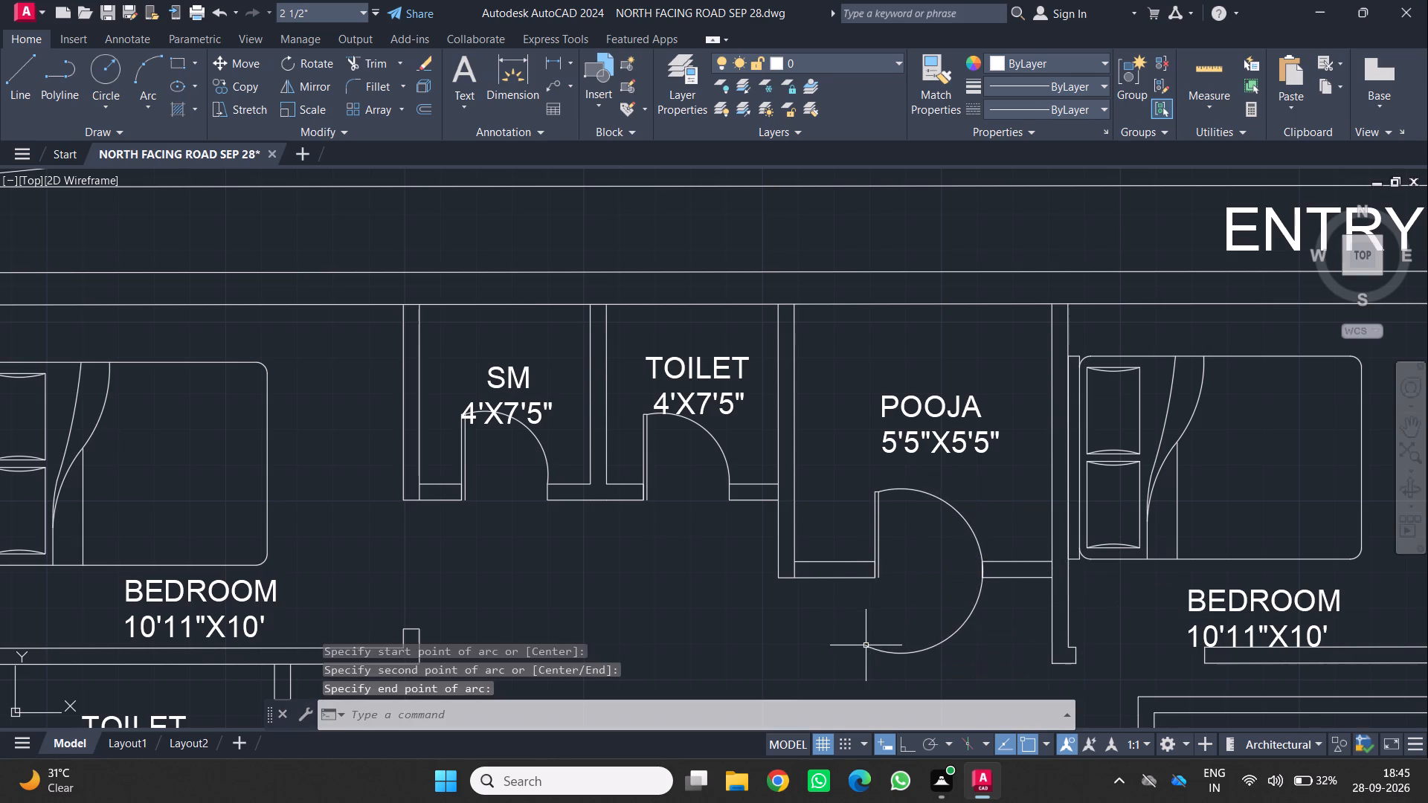
Trim the pooja door's swing arc south of the opening, including the leftover sliver alongside the east jamb.
left_click(385, 68)
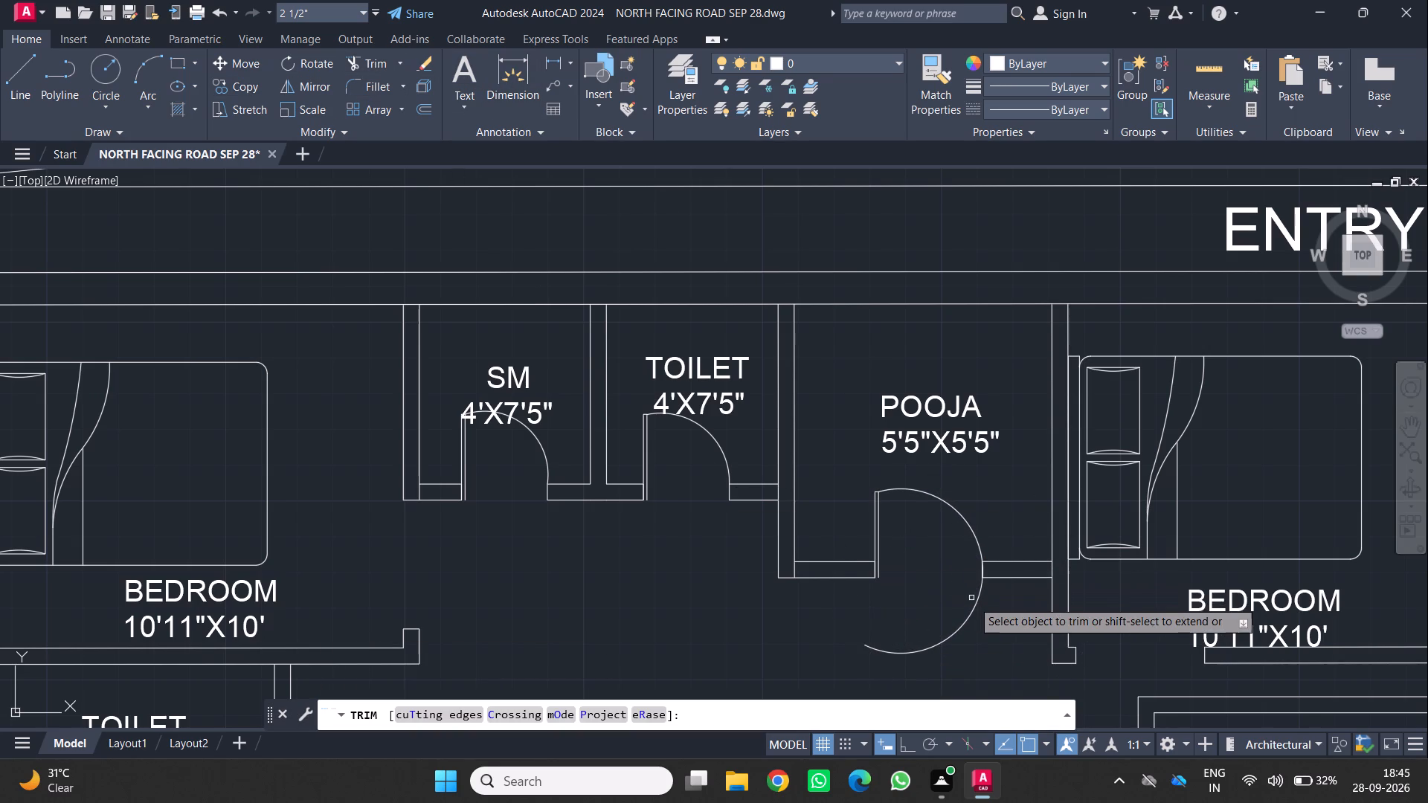
left_click(974, 603)
scroll(968, 602, "up", 4)
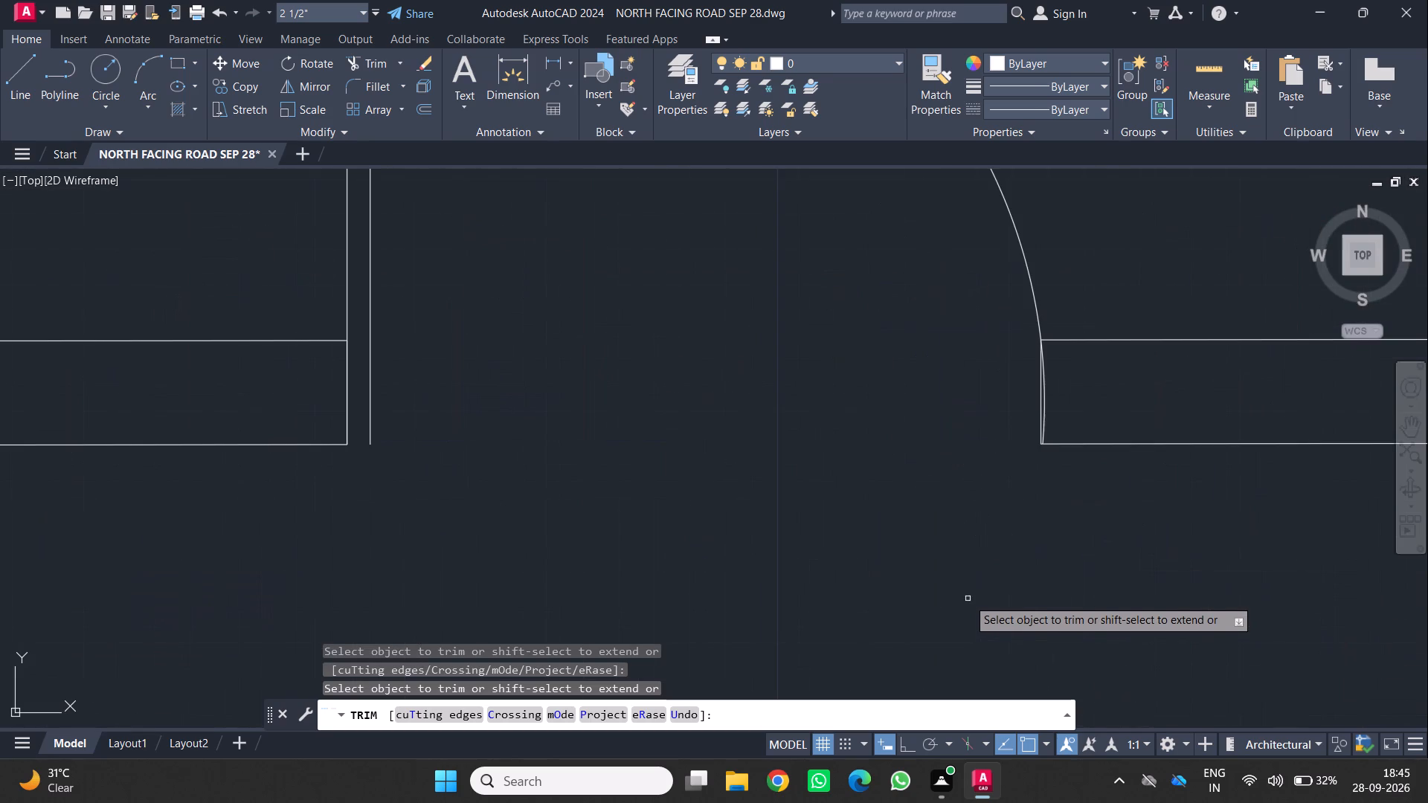
scroll(1035, 407, "up", 3)
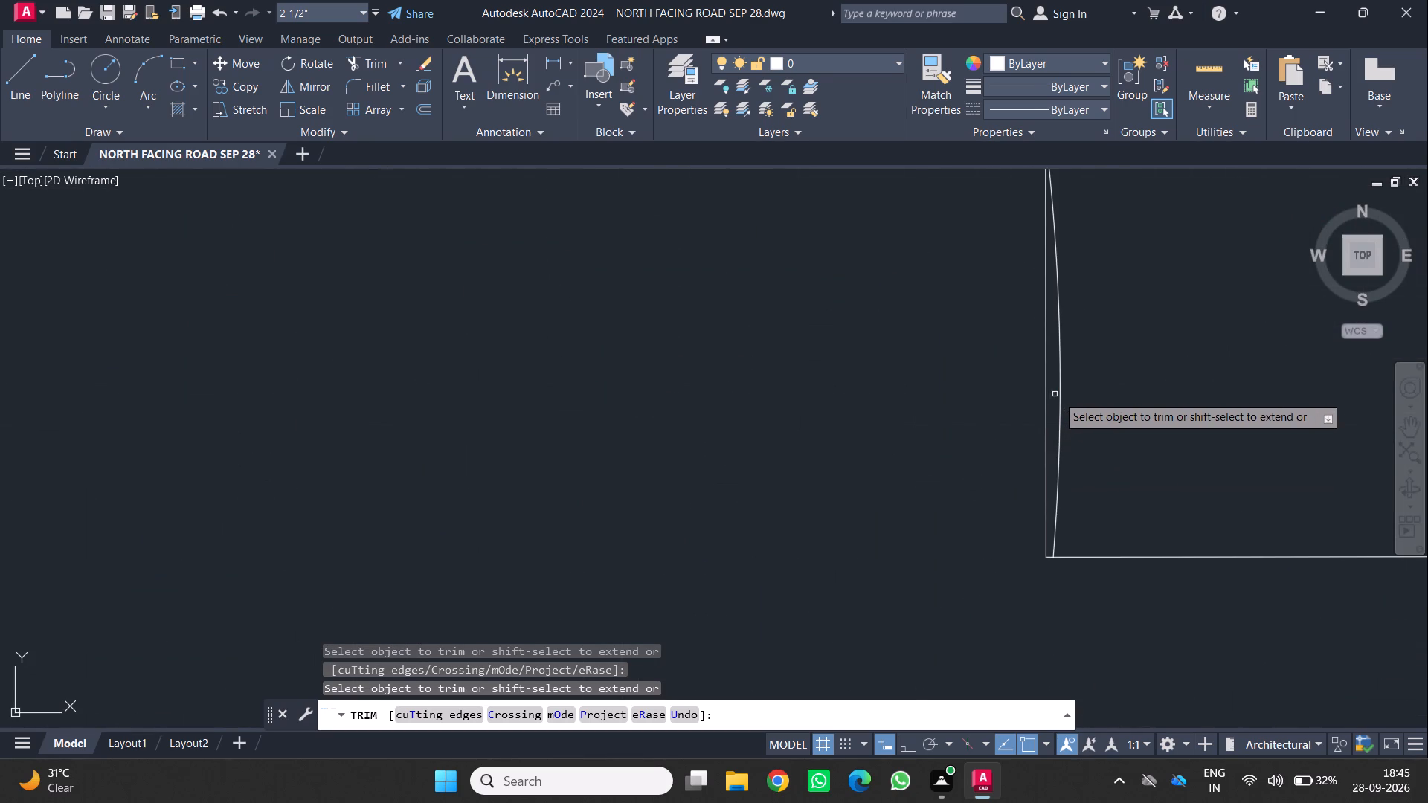
left_click(1063, 405)
left_click(1051, 401)
scroll(1043, 428, "down", 3)
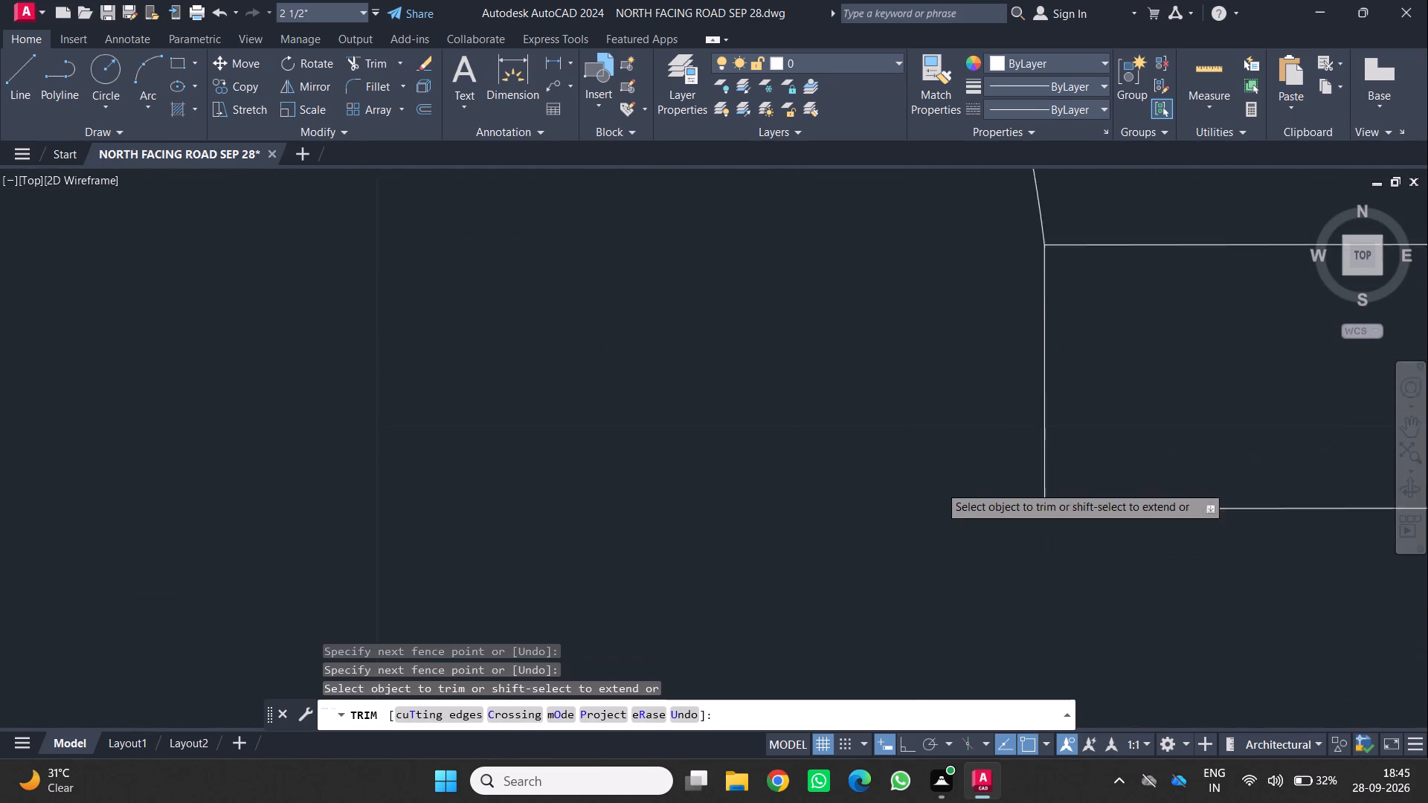
scroll(901, 498, "down", 6)
scroll(836, 538, "down", 1)
middle_click_drag(836, 538, 844, 537)
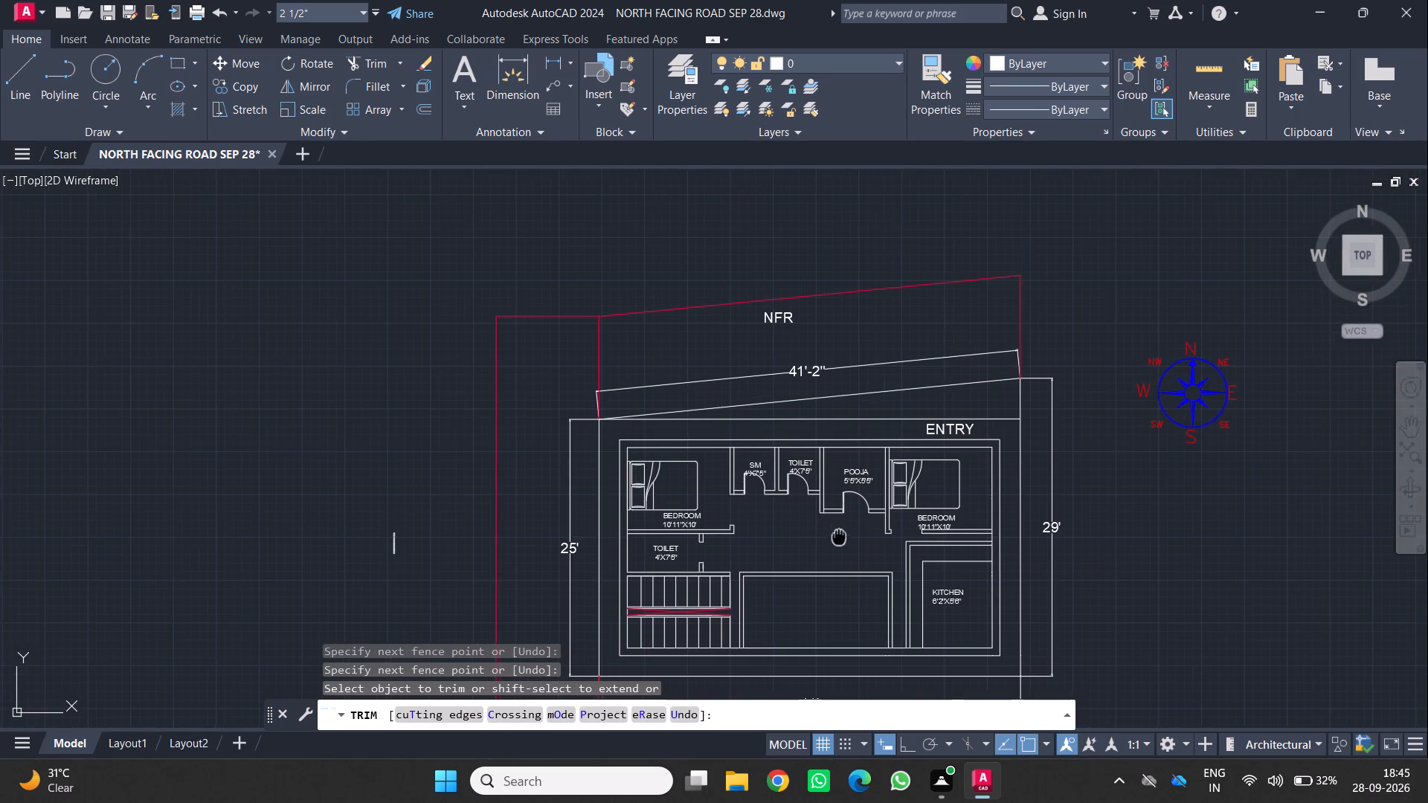
middle_click_drag(844, 537, 963, 474)
key("Escape")
Draw the west bedroom's door leaf with lines from the wall stub's upper east corner: 3' west, 1" north and 3' back east.
scroll(896, 454, "up", 2)
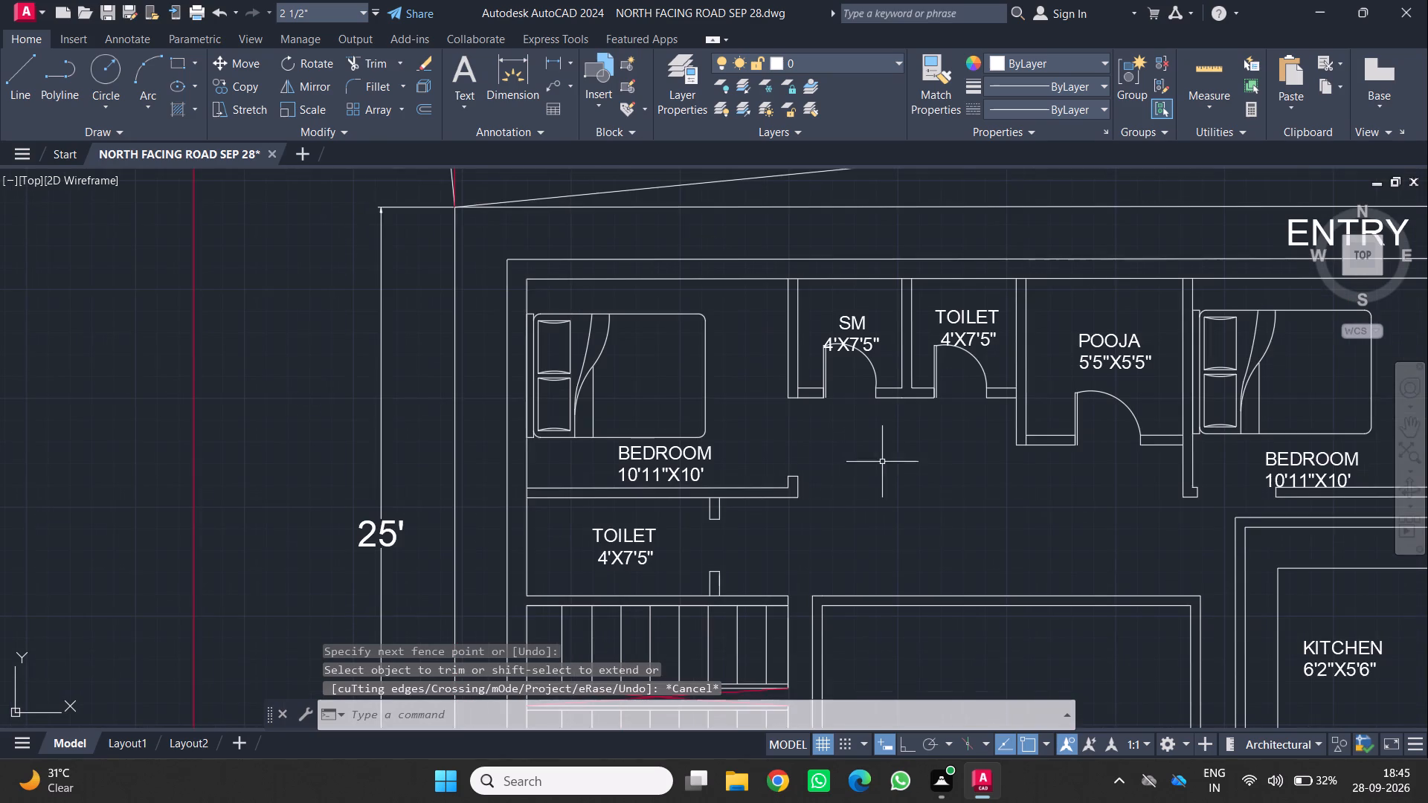
key("l")
key("Return")
scroll(803, 478, "up", 1)
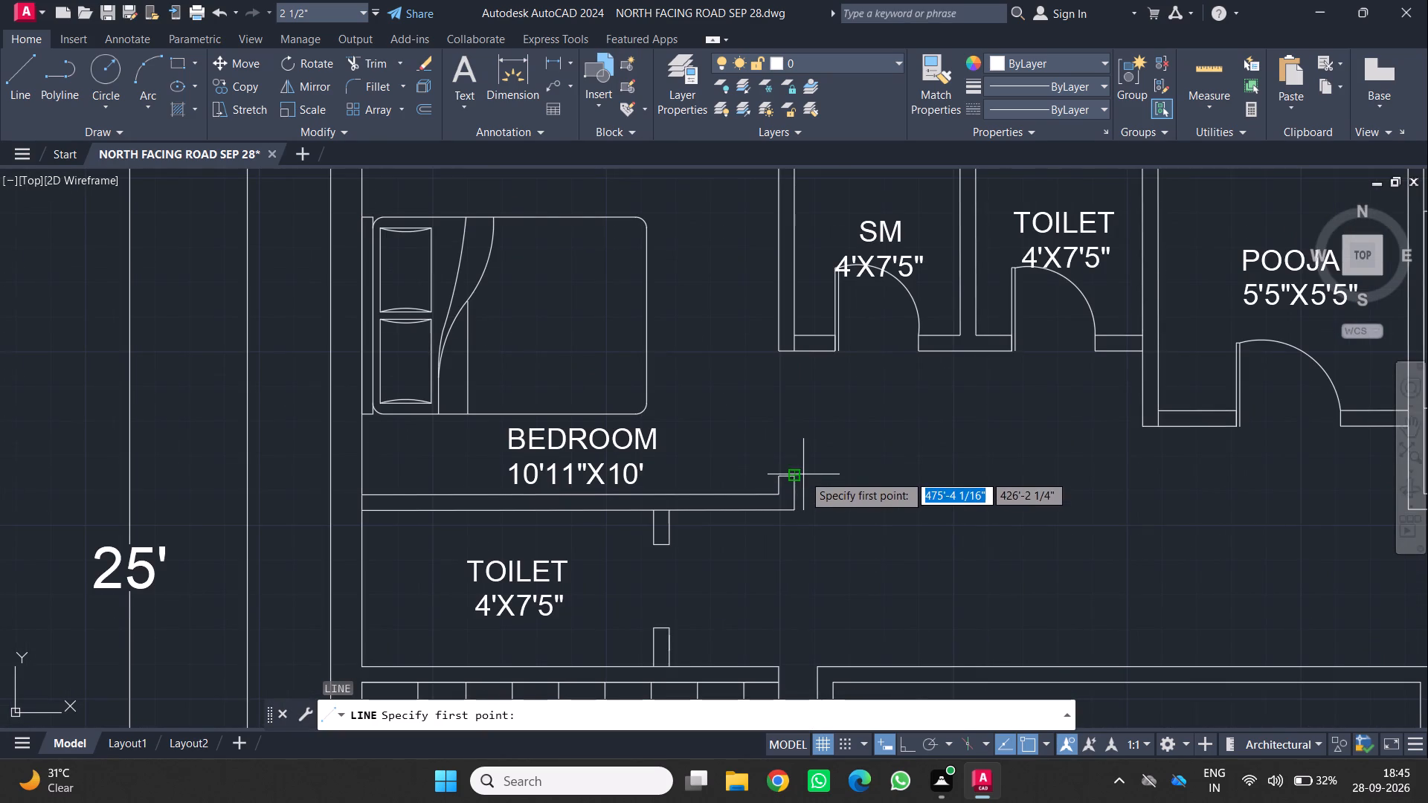
left_click(797, 473)
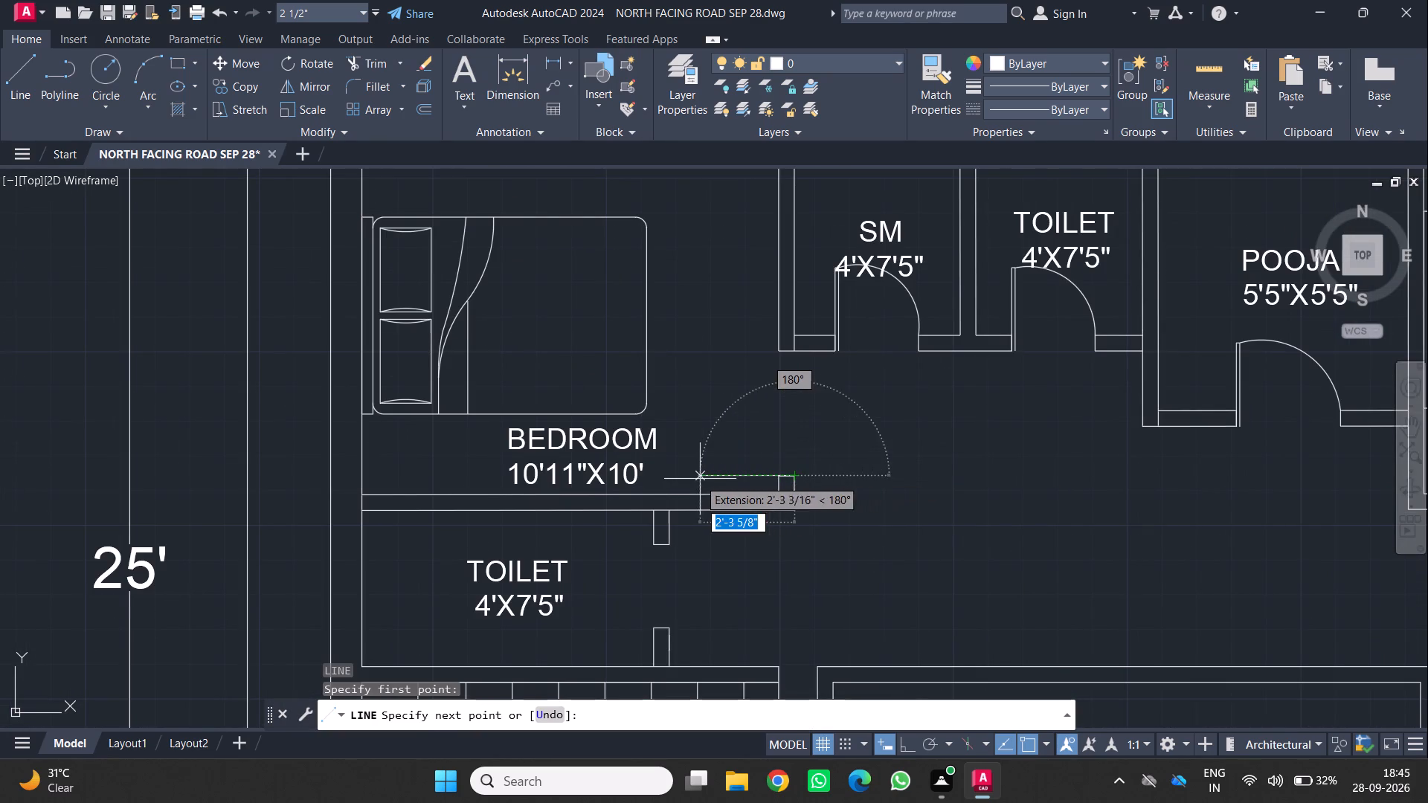
type("3'")
key("Return")
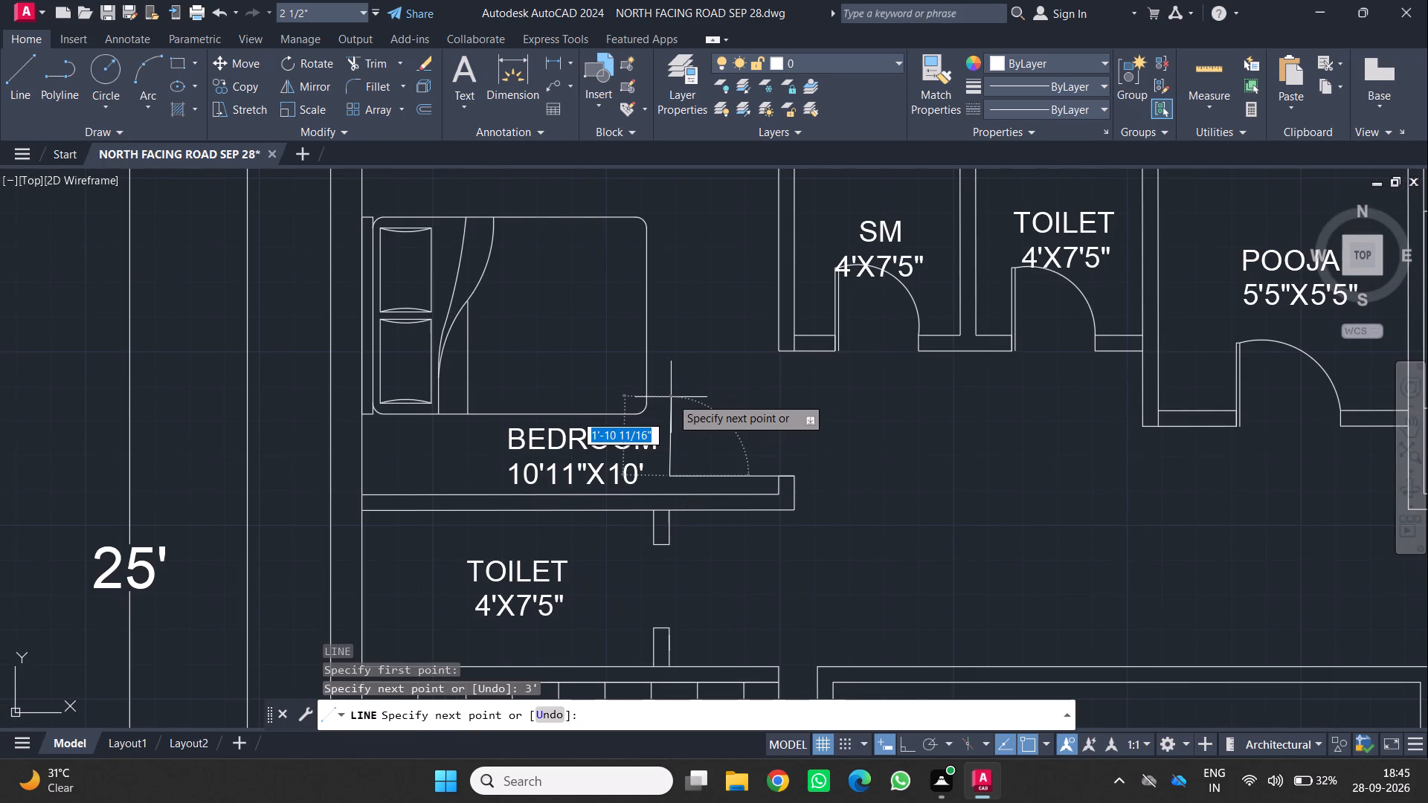
key("1")
key("Return")
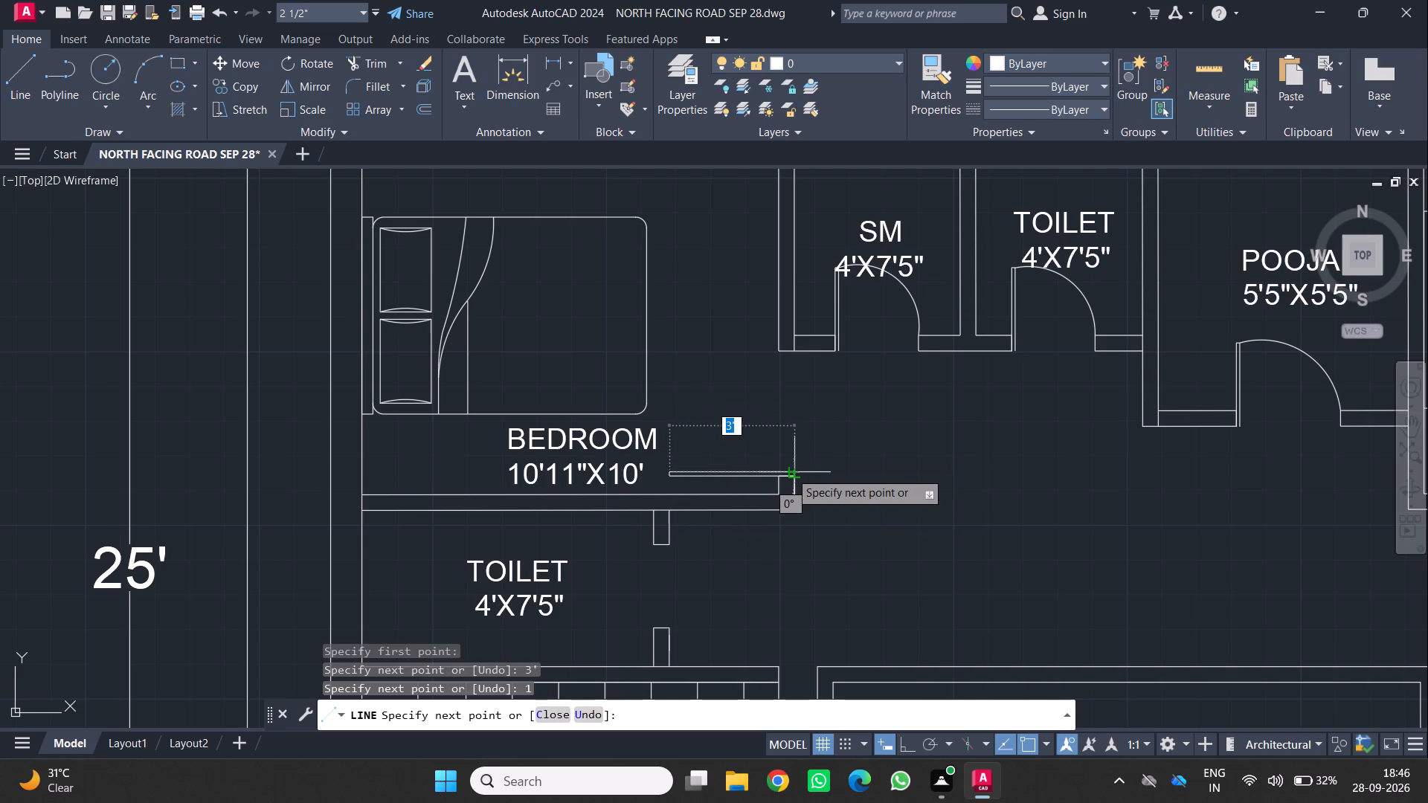
scroll(790, 471, "up", 2)
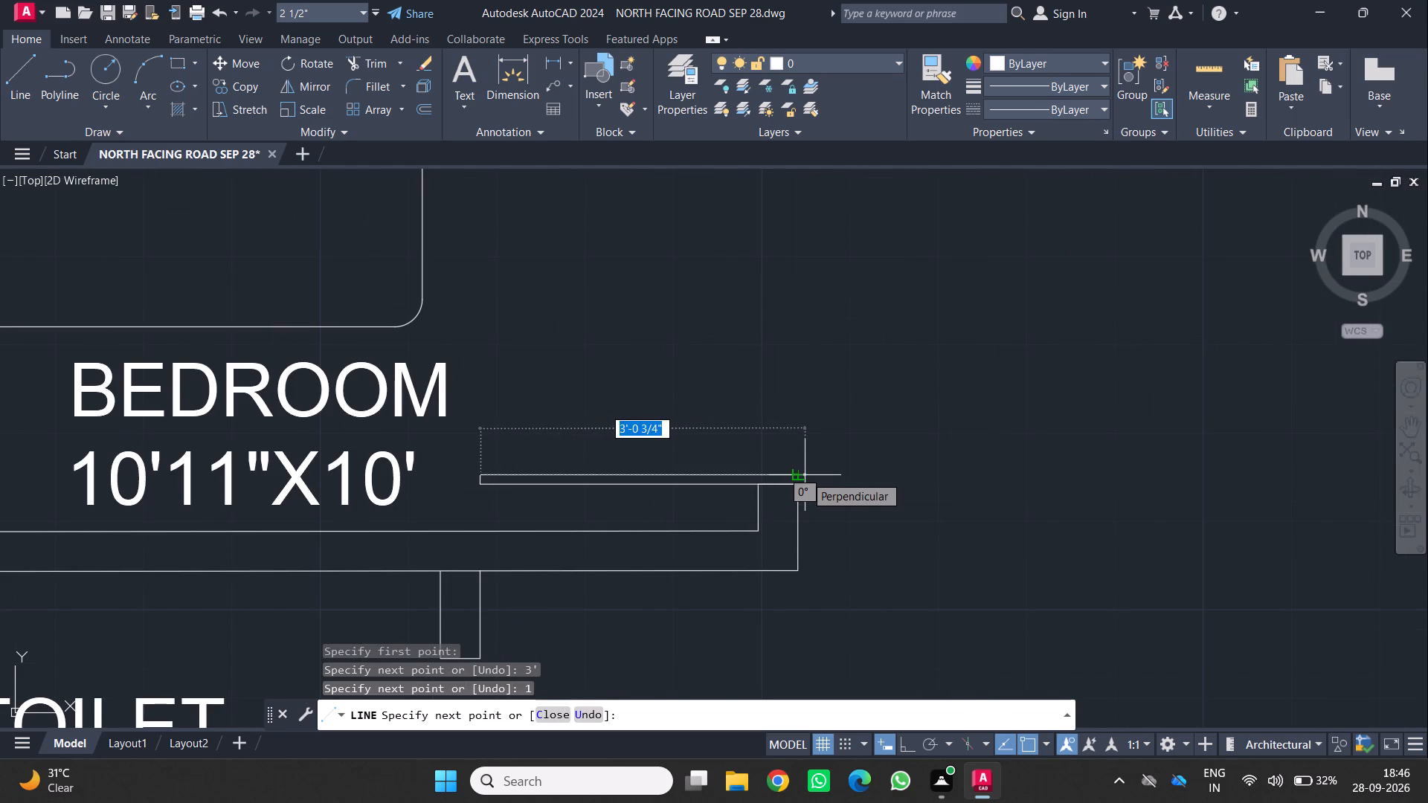
key("3")
key("apostrophe")
key("Return")
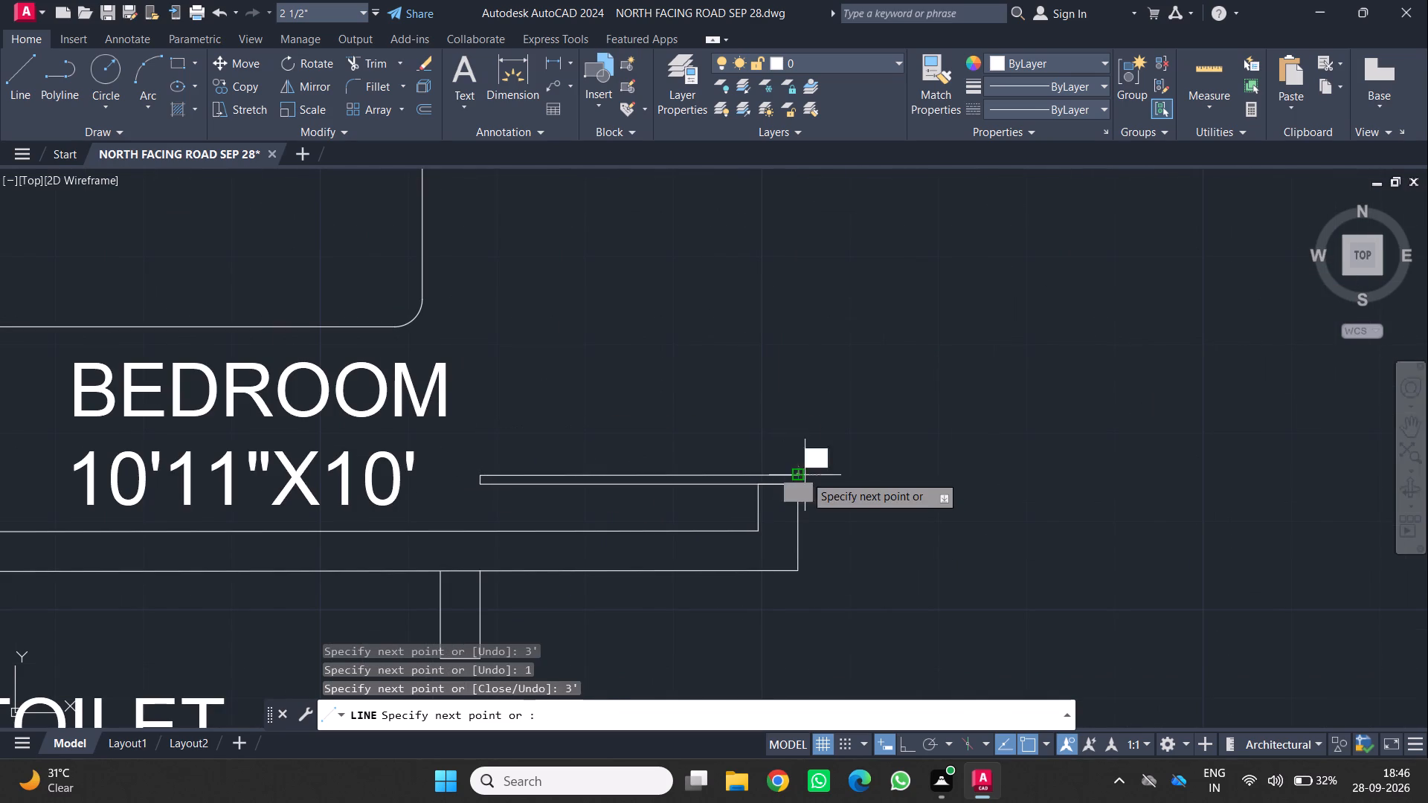
key("Return")
Draw a three-point swing arc from the west bedroom door leaf's top west corner through the SM wall's lower west corner, ending farther southeast.
scroll(765, 462, "down", 2)
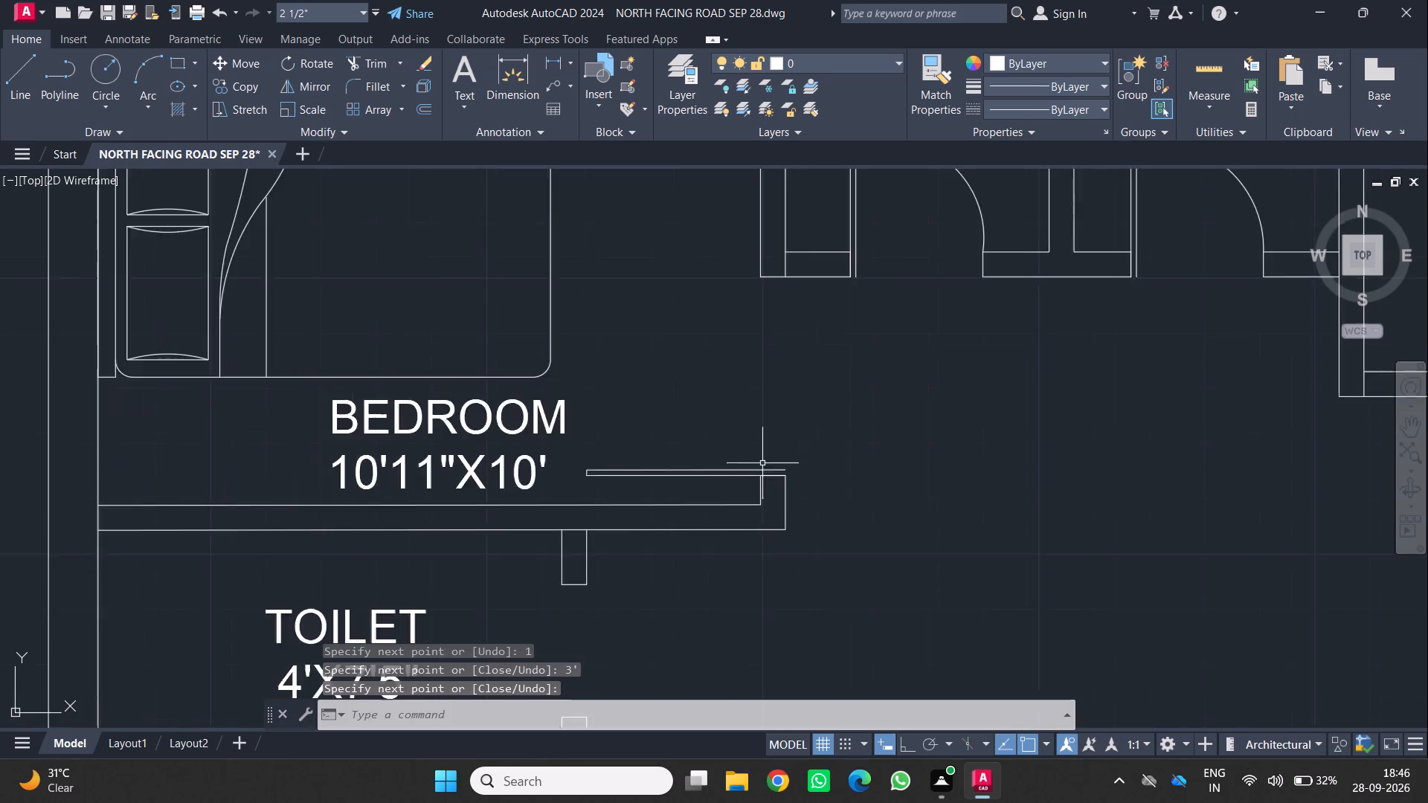
scroll(755, 465, "down", 1)
scroll(669, 459, "up", 2)
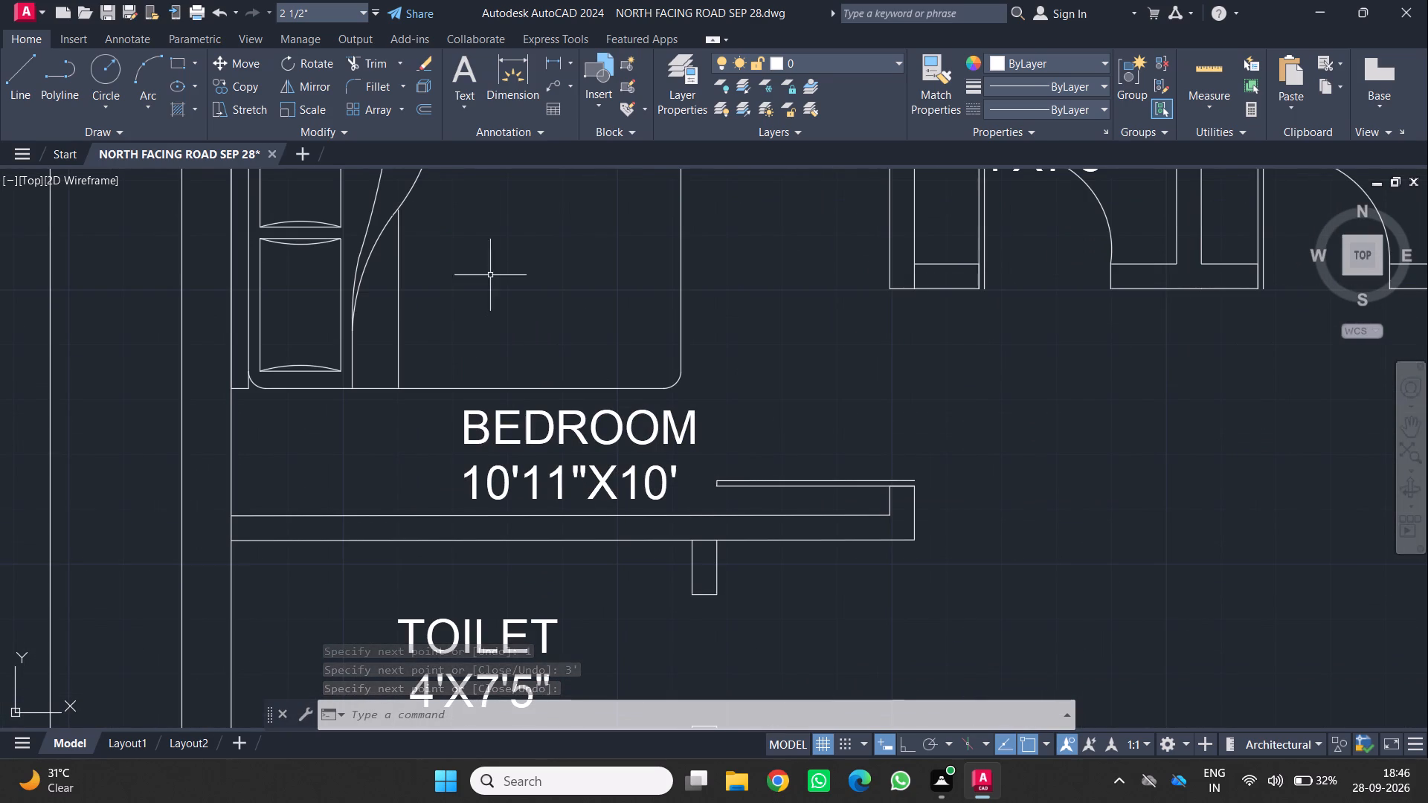
left_click(143, 51)
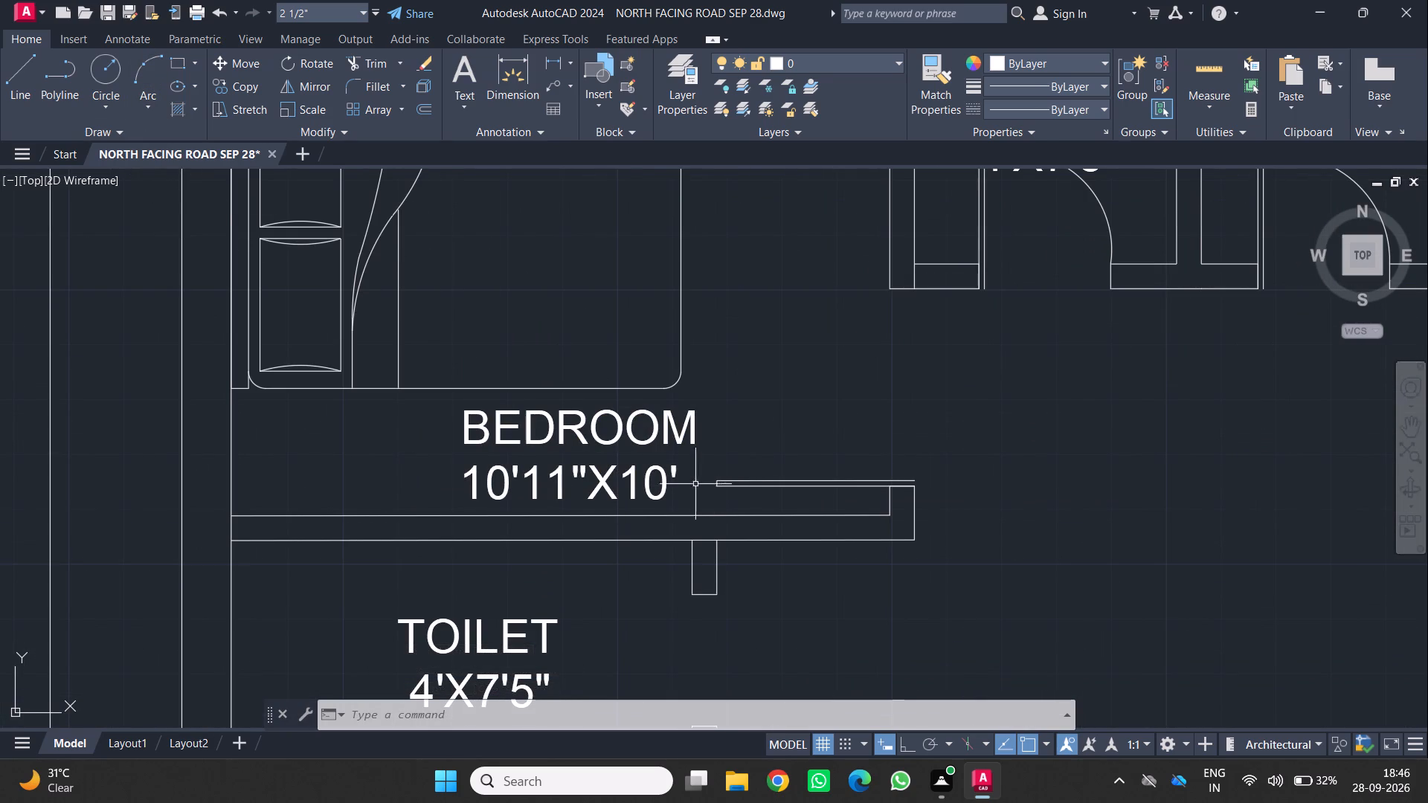
left_click(146, 78)
scroll(709, 474, "up", 3)
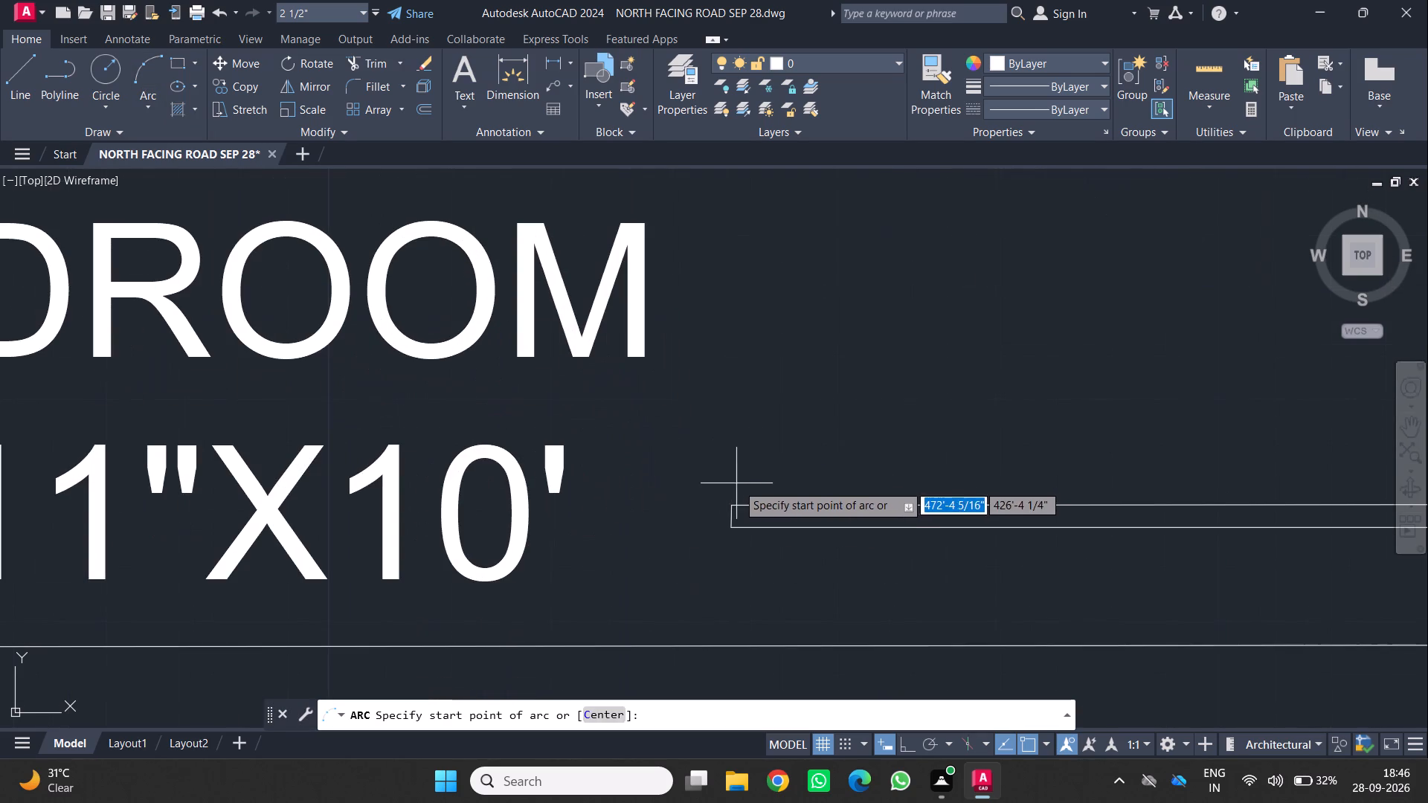
left_click(731, 504)
scroll(833, 384, "down", 3)
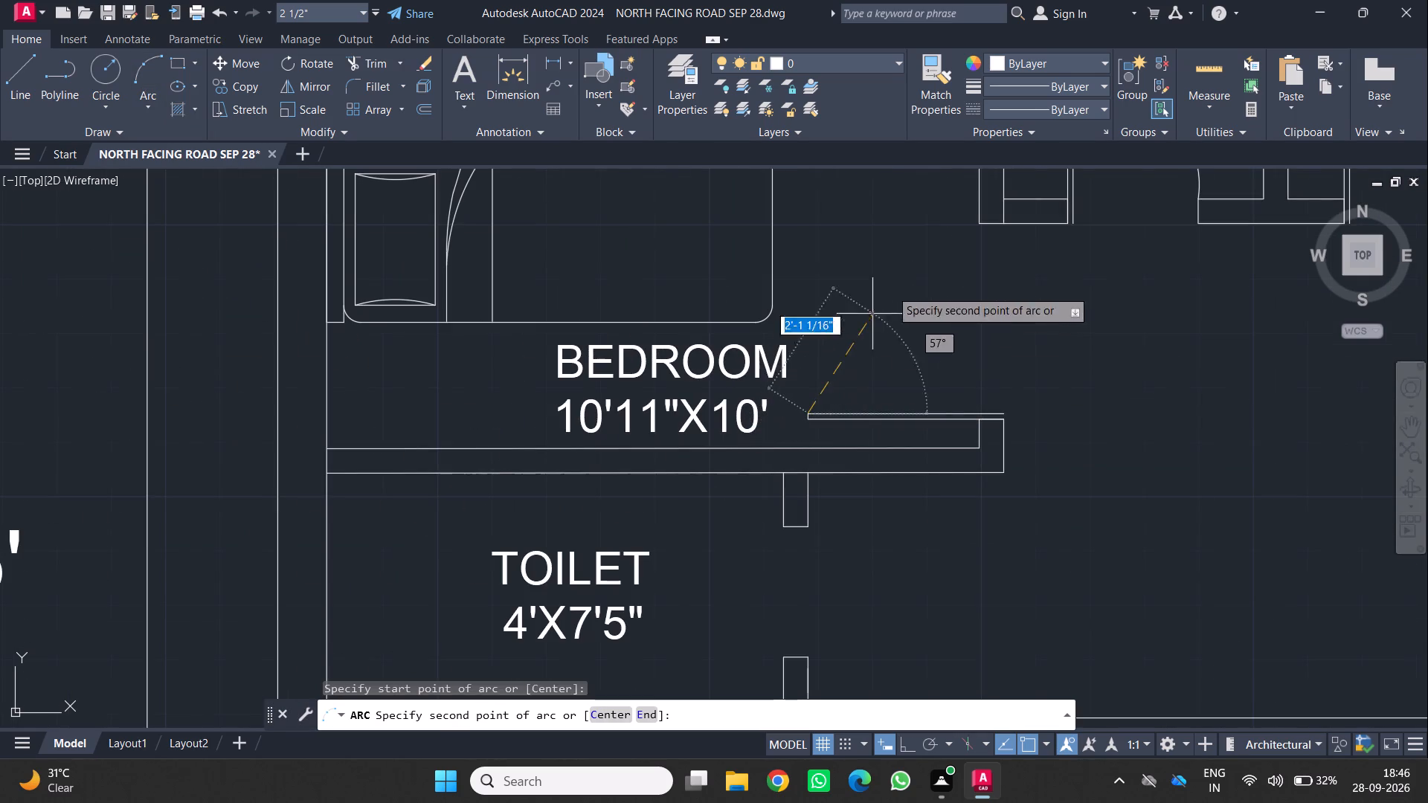
left_click(977, 225)
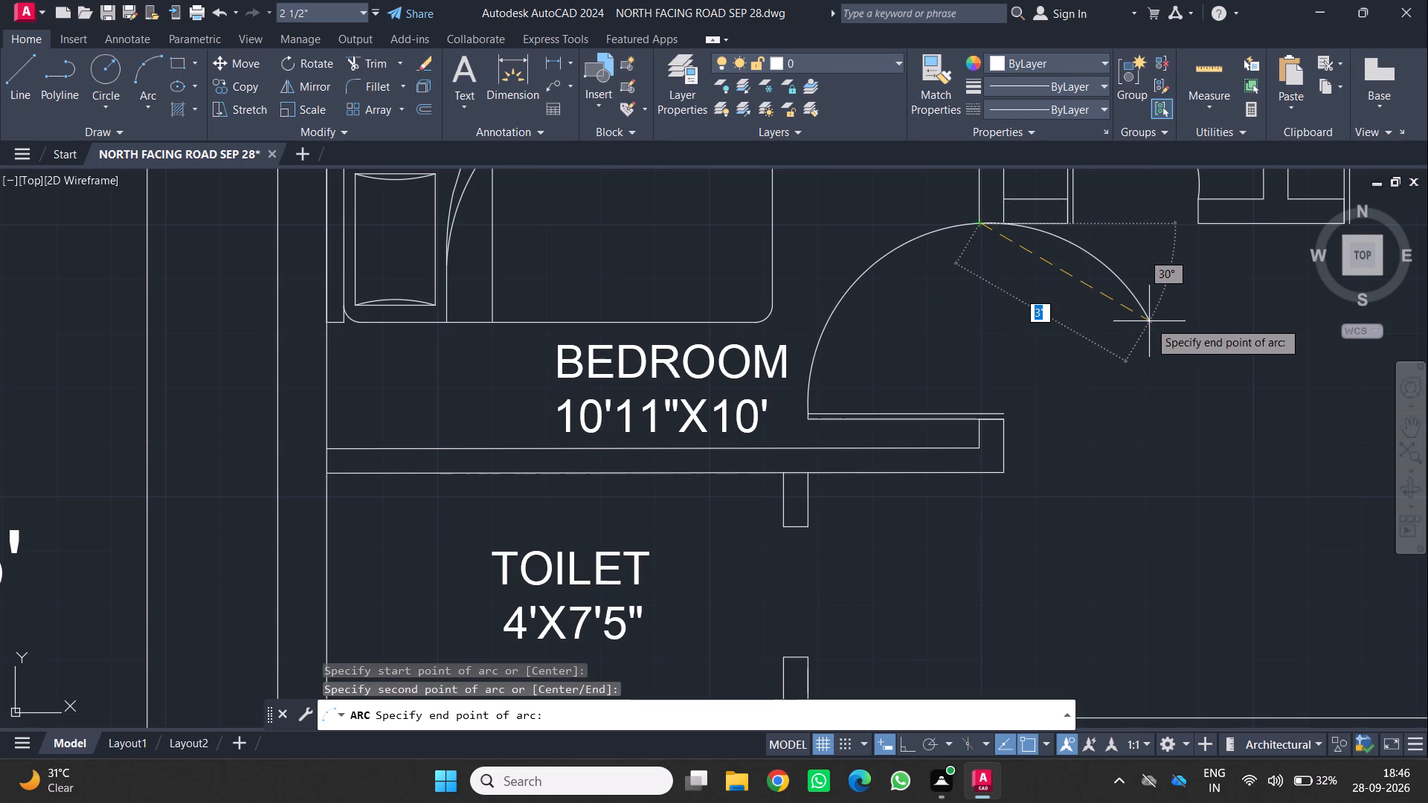
left_click(1149, 321)
Trim off the part of the west bedroom door's swing arc that extends east past the SM wall corner.
left_click(369, 64)
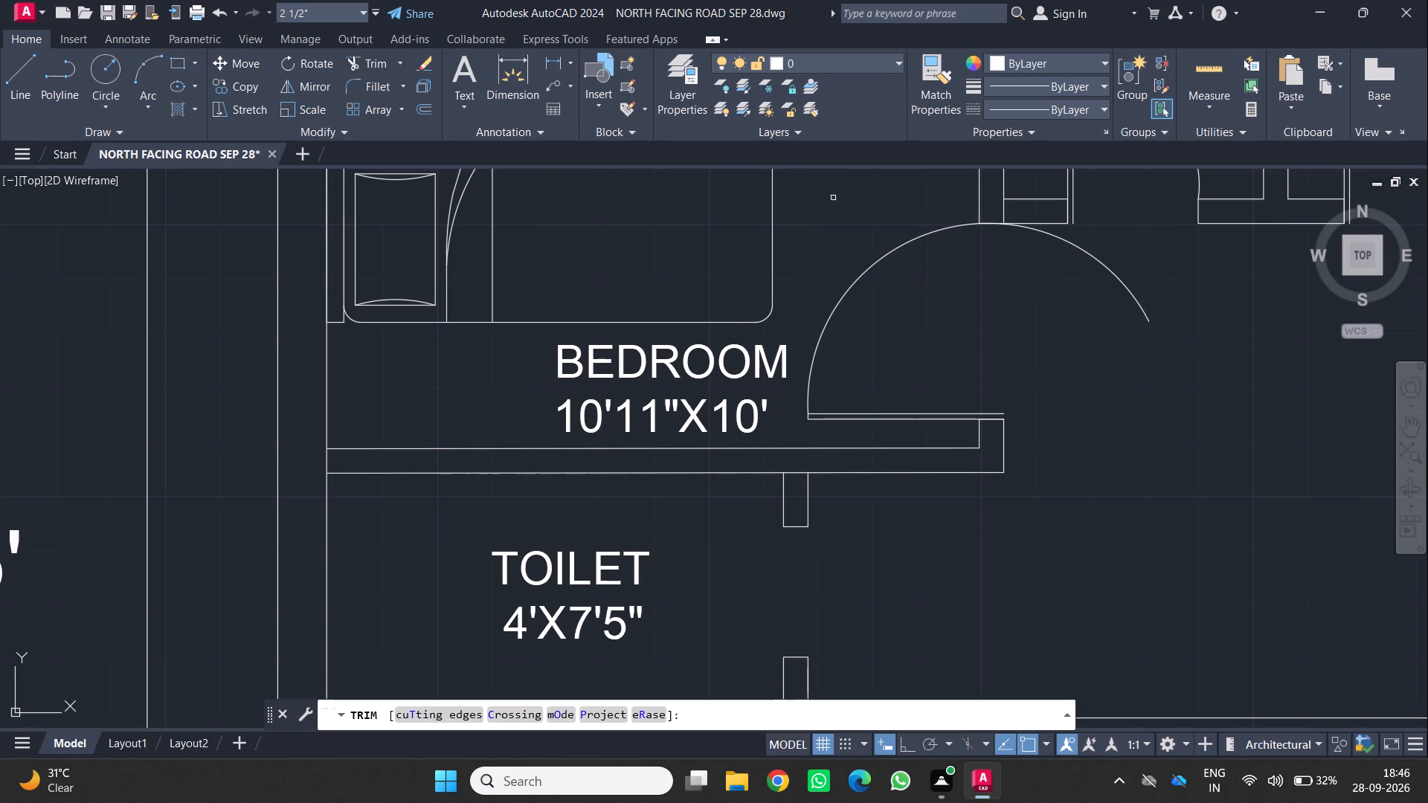
left_click(1116, 277)
scroll(1090, 303, "down", 4)
scroll(1049, 361, "down", 1)
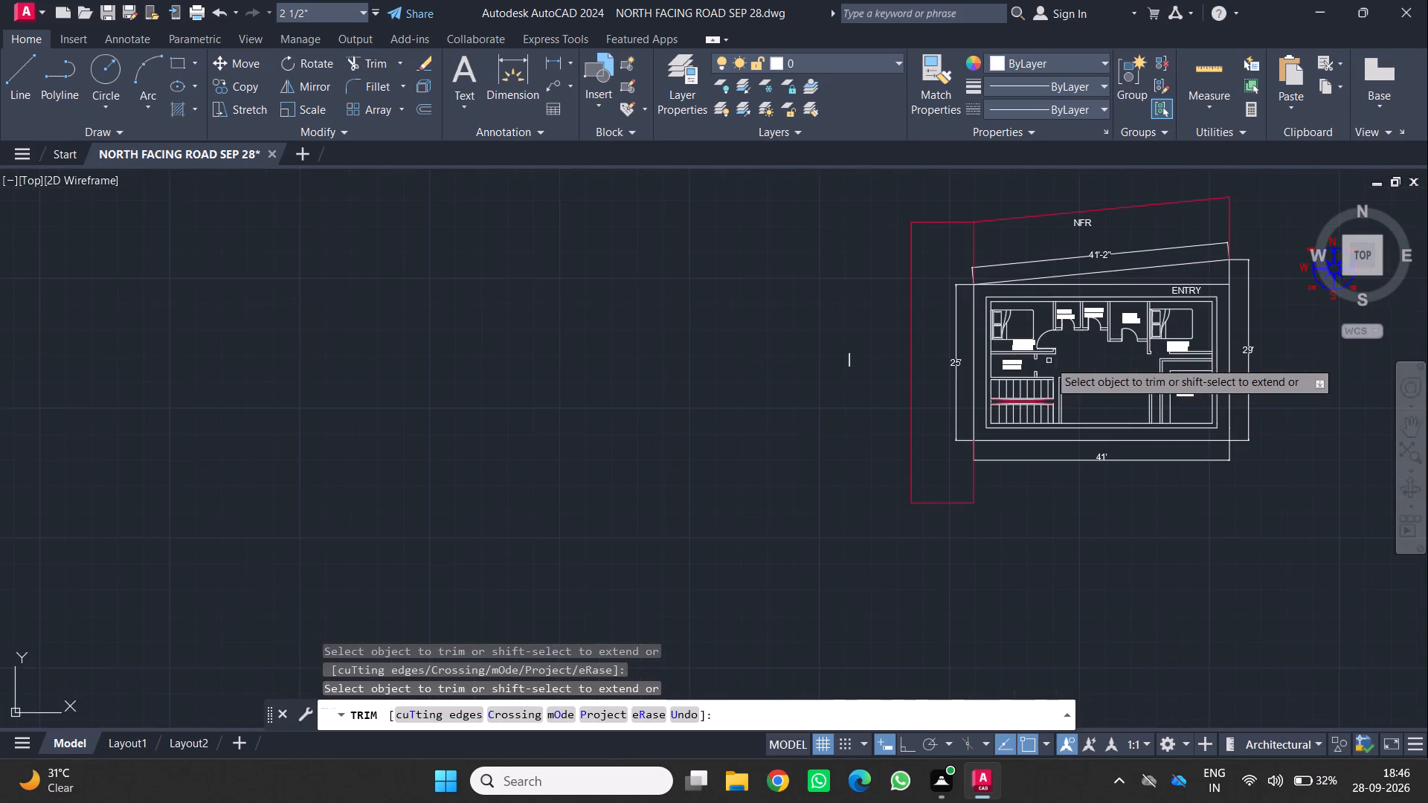
middle_click_drag(1100, 382, 752, 424)
scroll(806, 373, "up", 2)
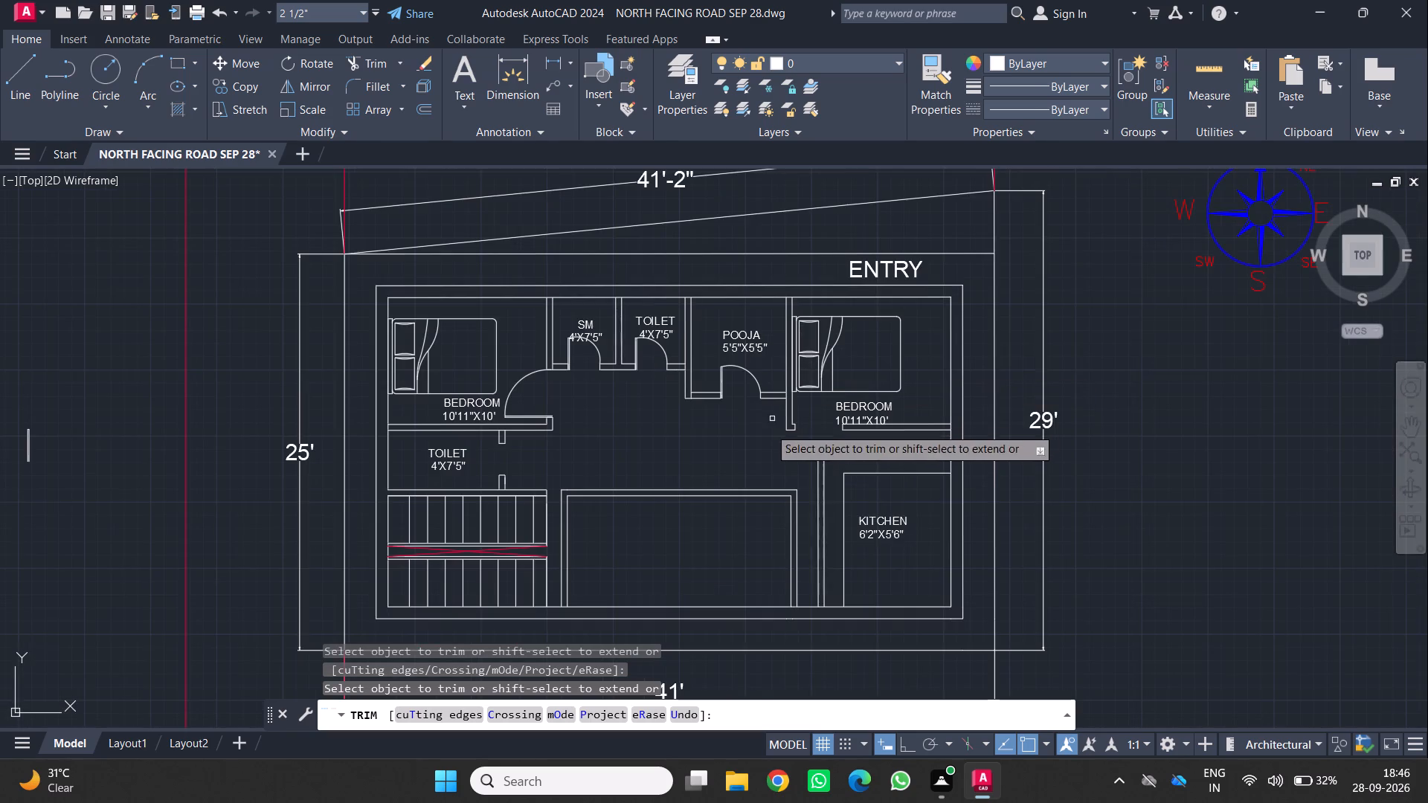
scroll(793, 442, "up", 4)
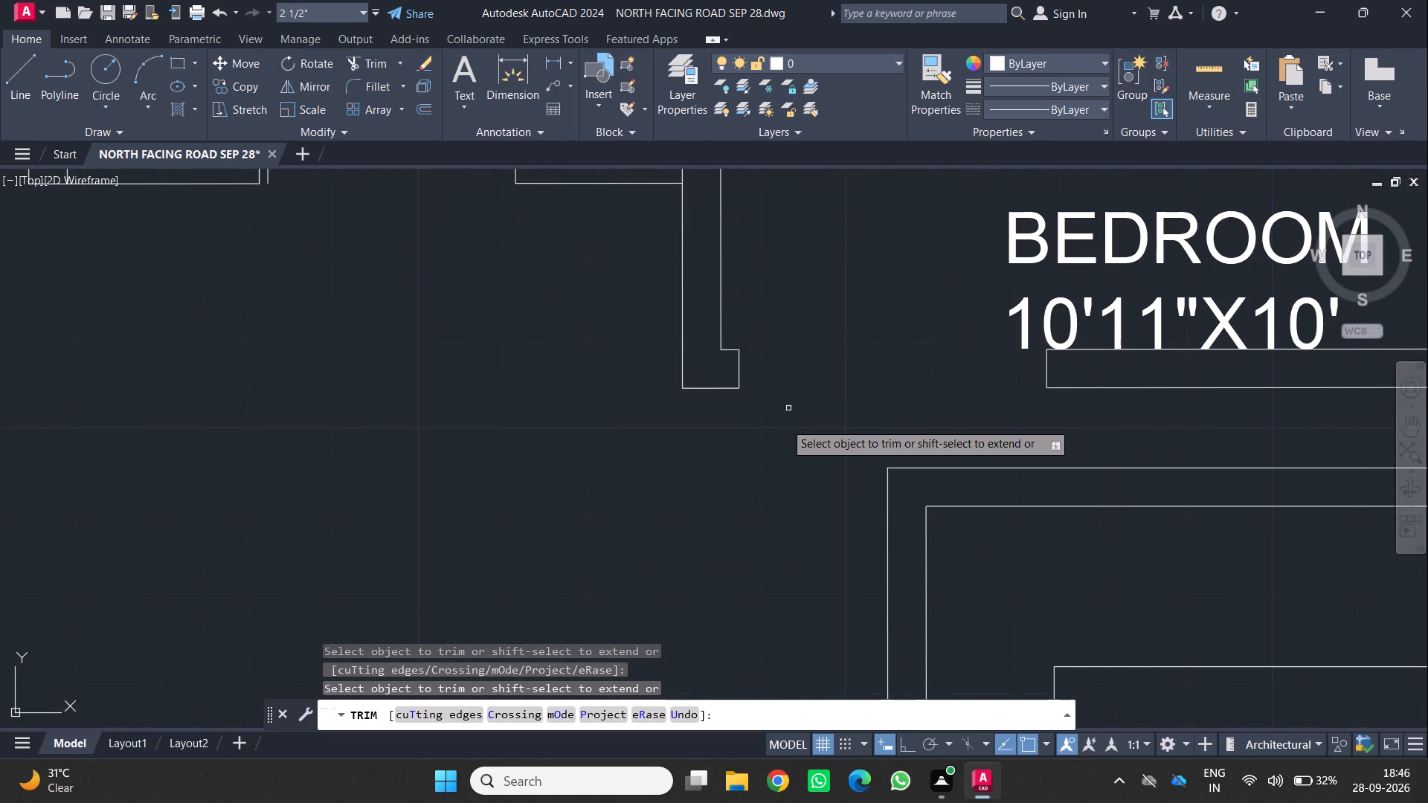
scroll(784, 430, "down", 2)
key("Escape")
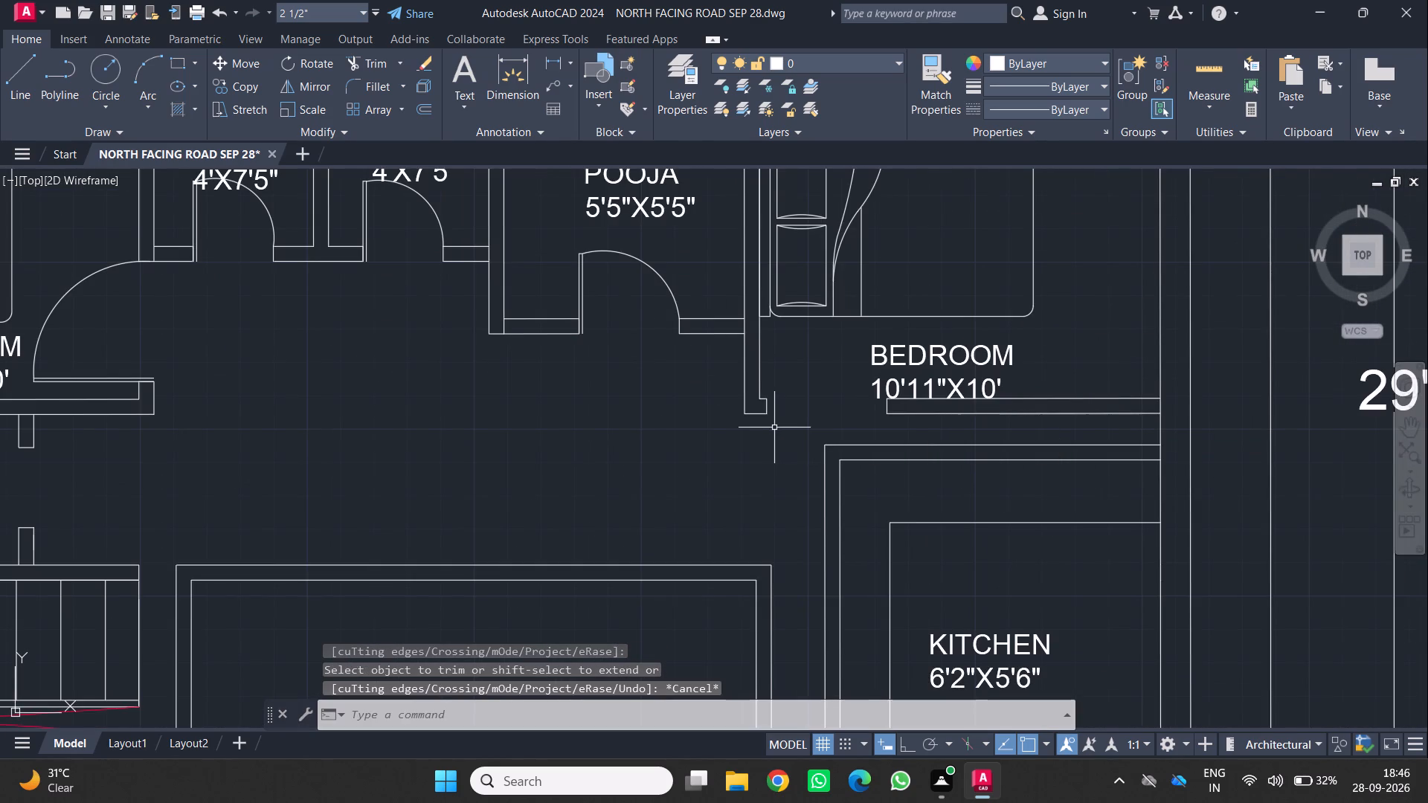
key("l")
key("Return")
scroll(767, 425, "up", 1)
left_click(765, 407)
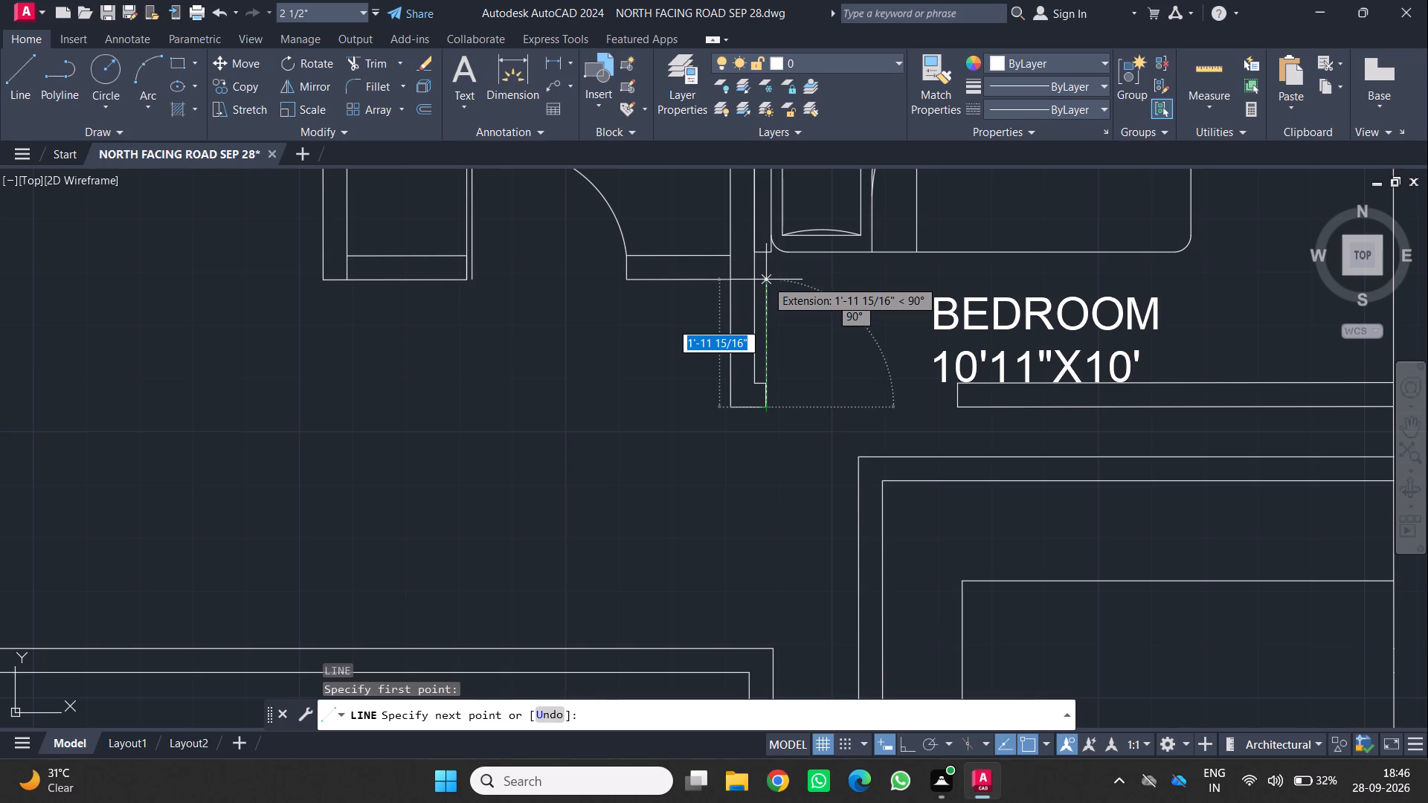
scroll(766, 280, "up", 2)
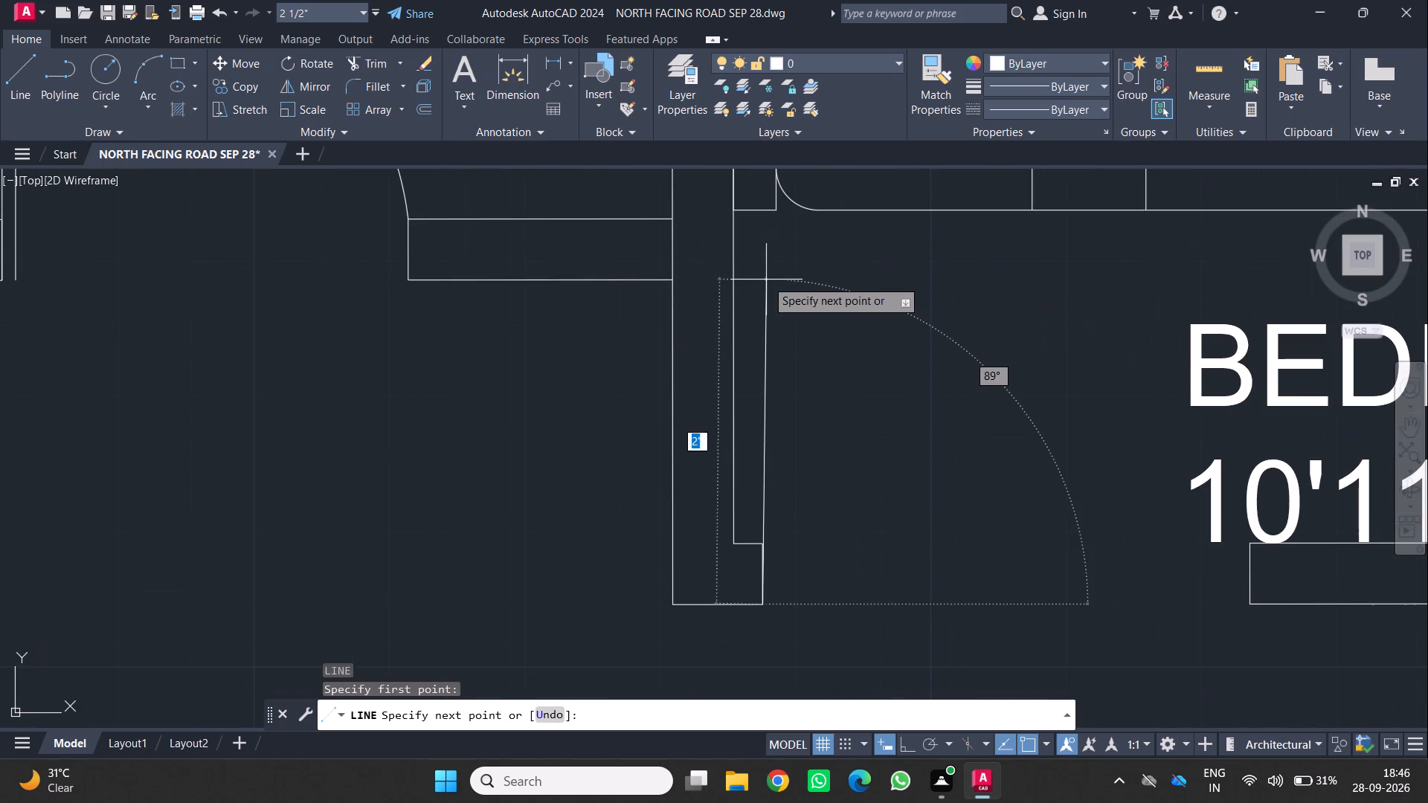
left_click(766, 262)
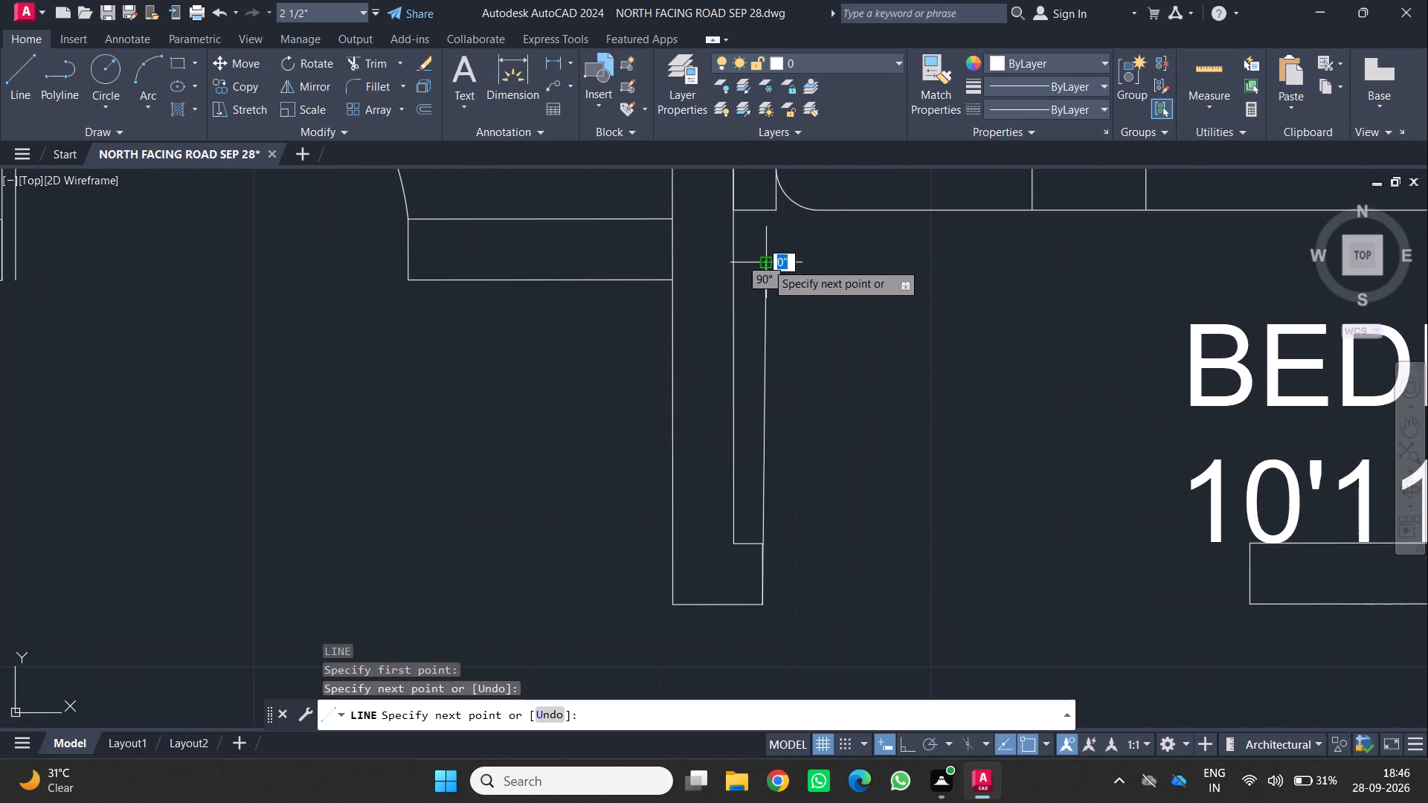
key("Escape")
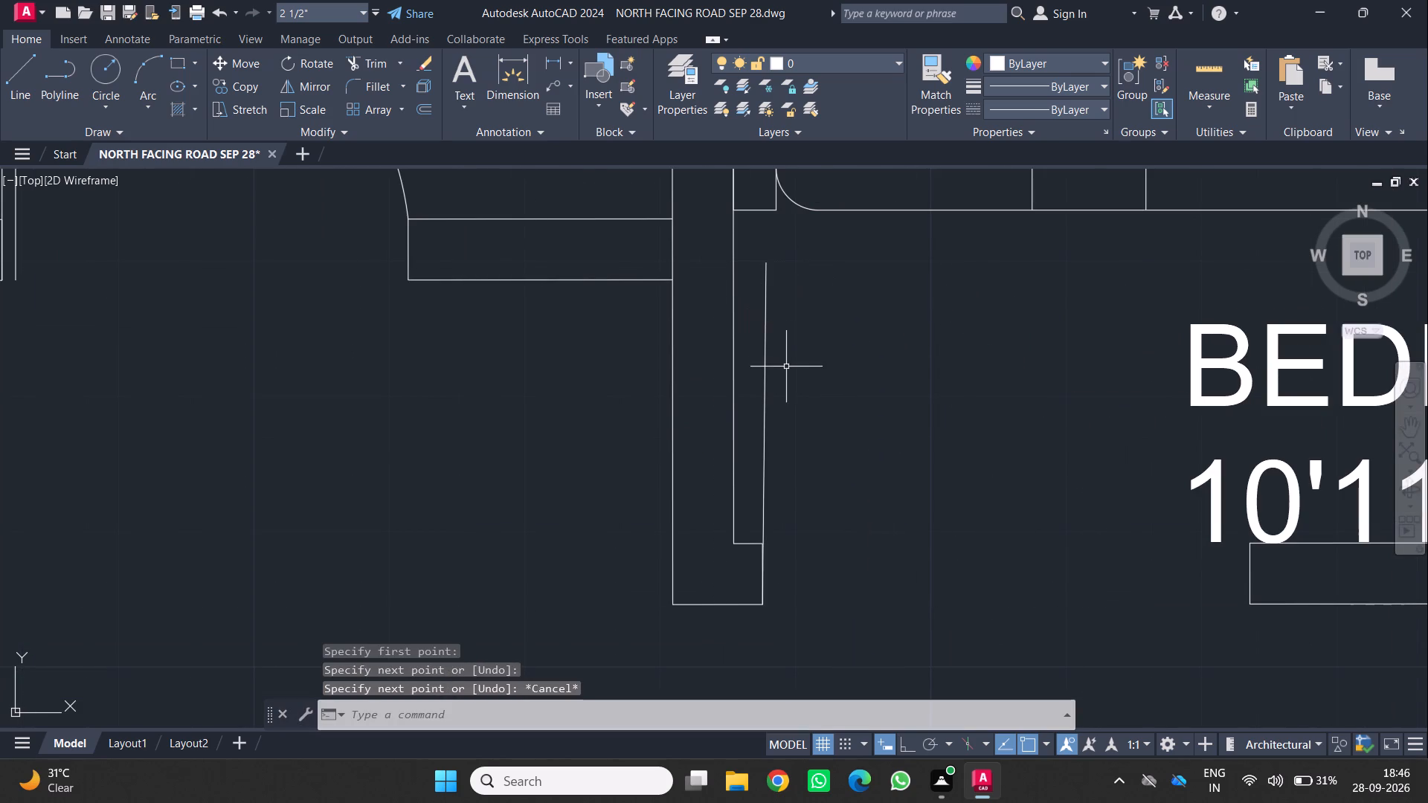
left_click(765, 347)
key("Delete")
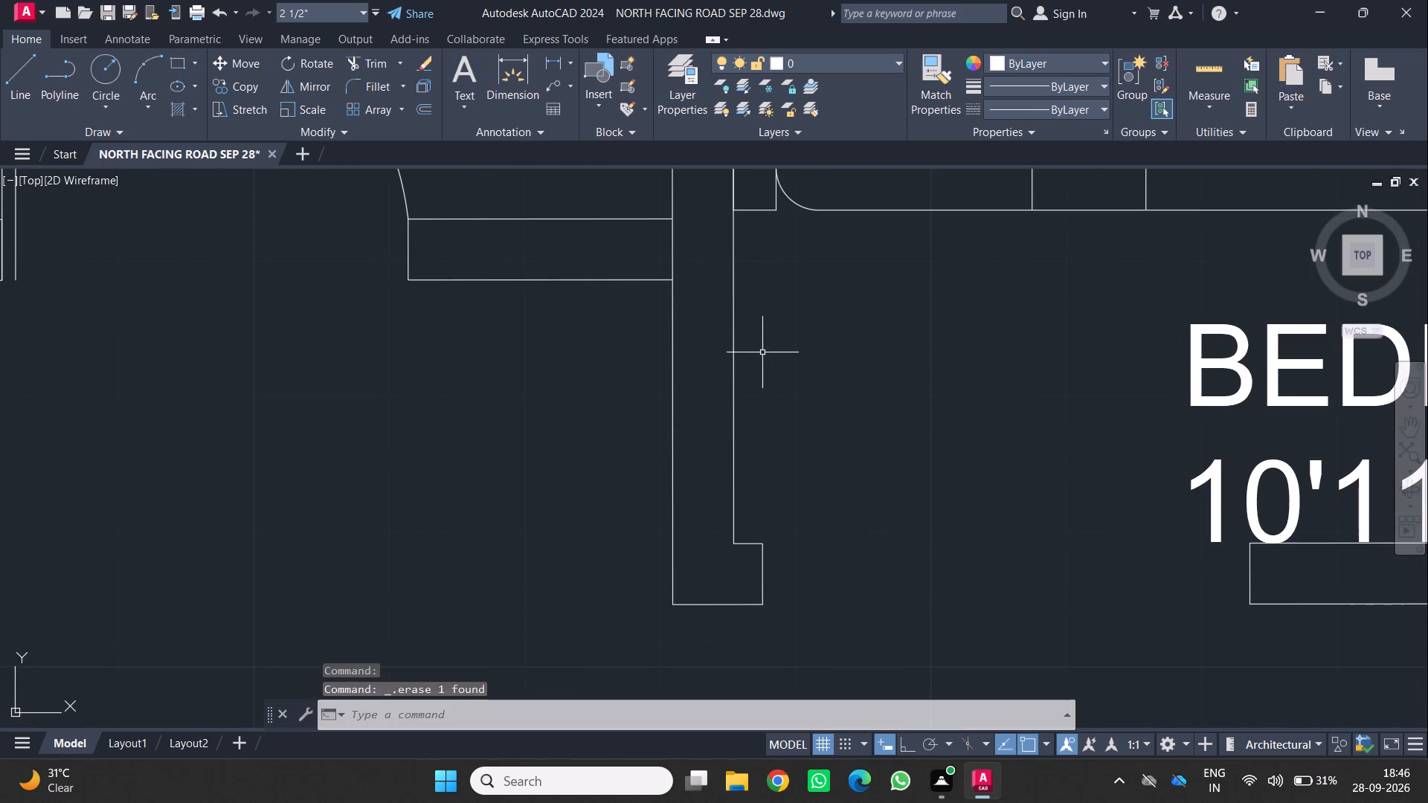
Draw the east bedroom's door leaf with lines from the wall stub's lower east corner: 2' north, 1" east and 2' back south with Ortho on.
key("l")
key("Return")
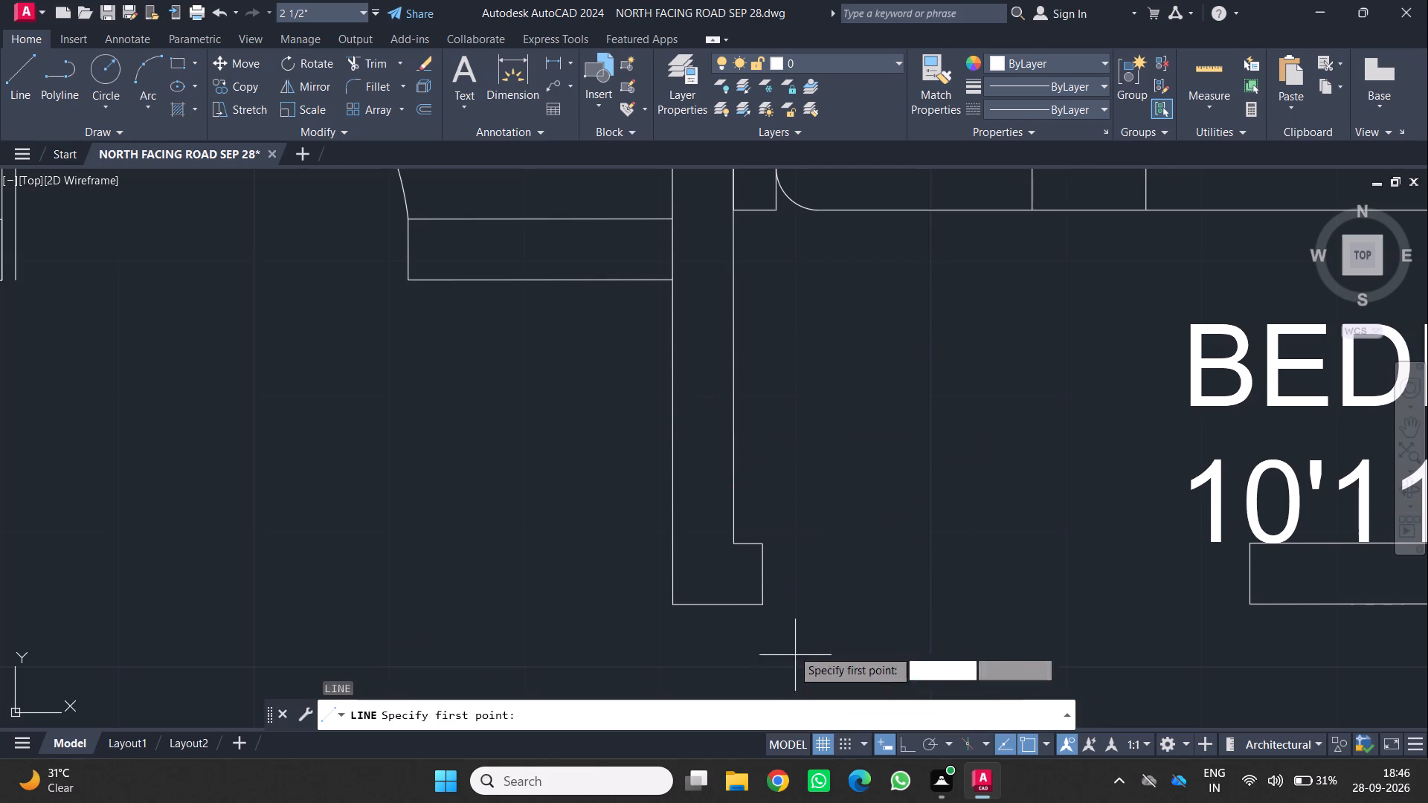
left_click(765, 601)
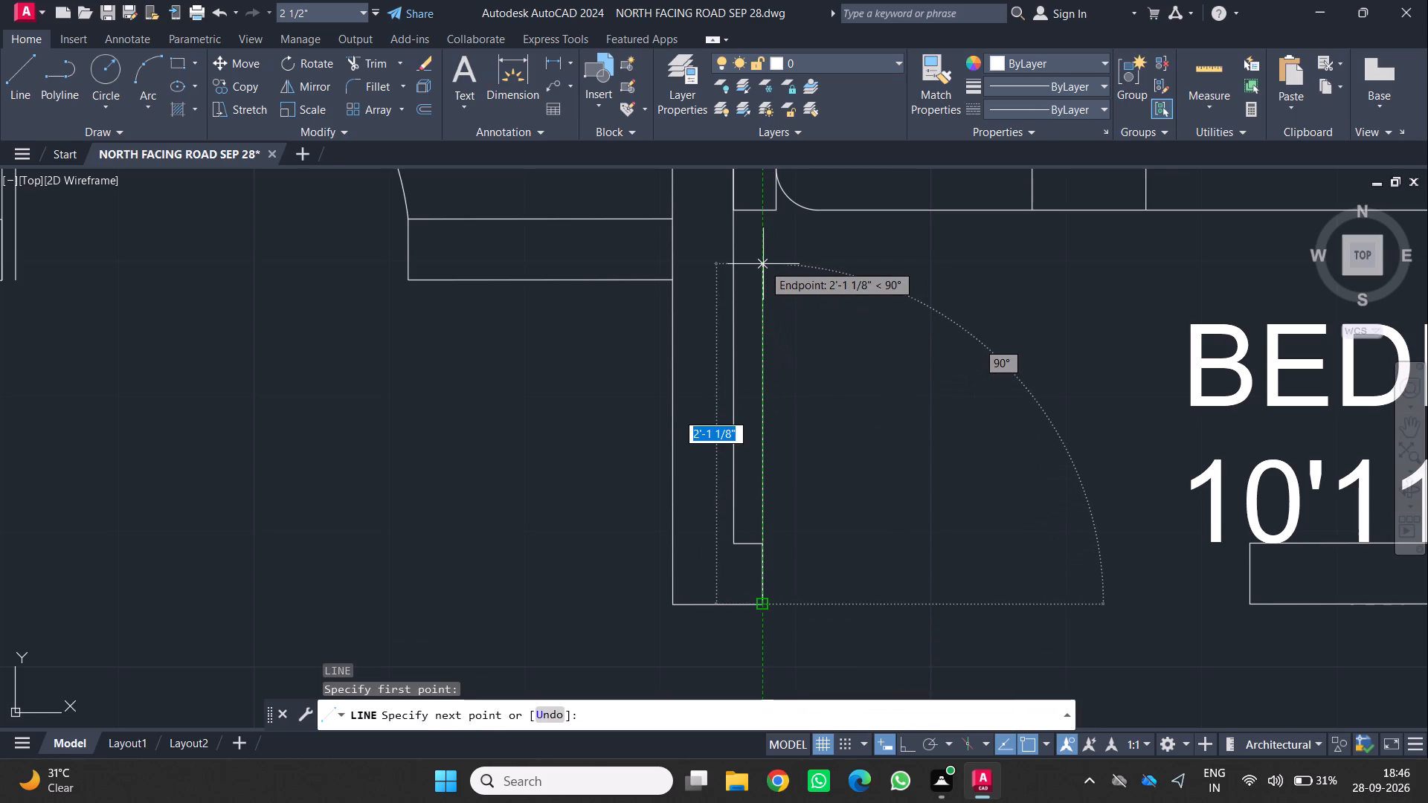
type("2'")
key("Return")
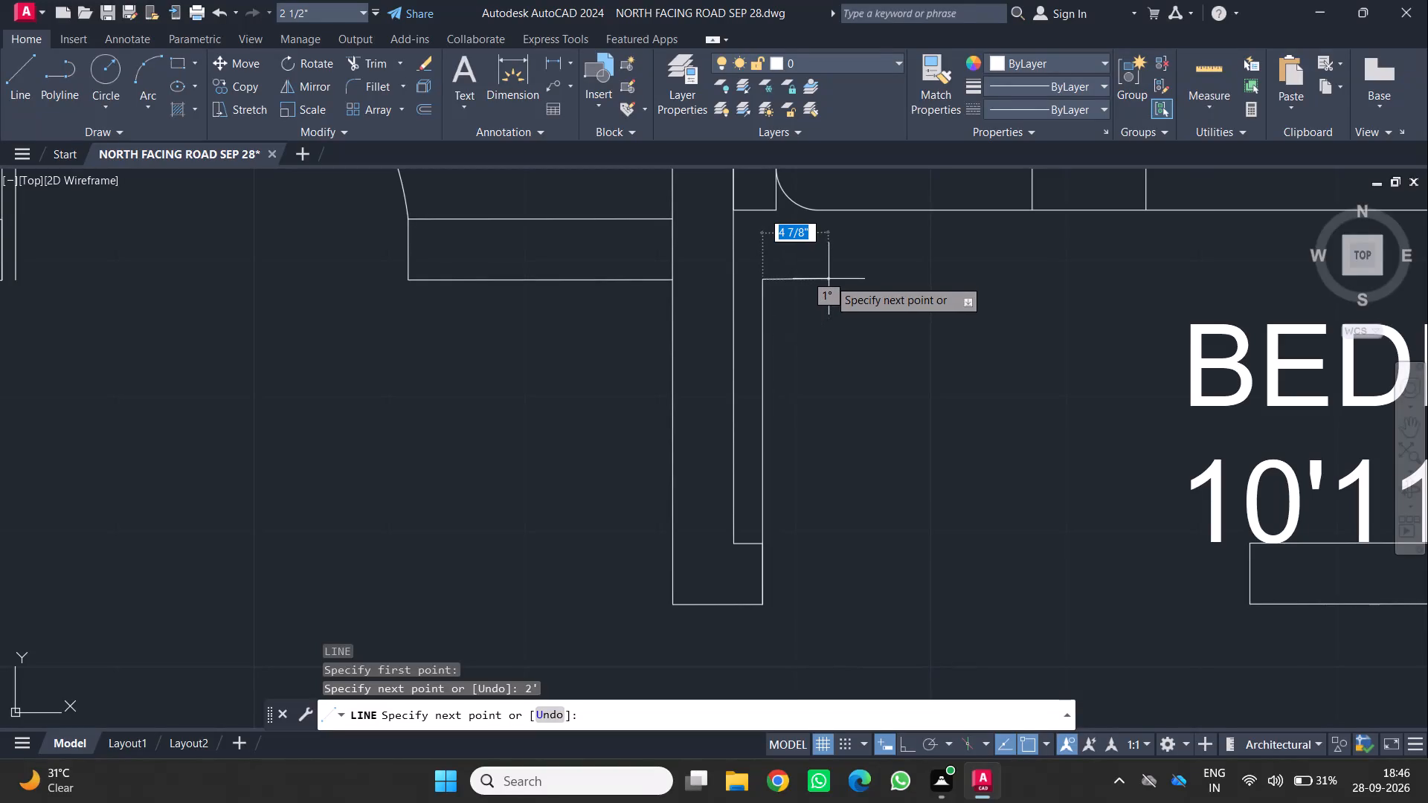
key("1")
key("Return")
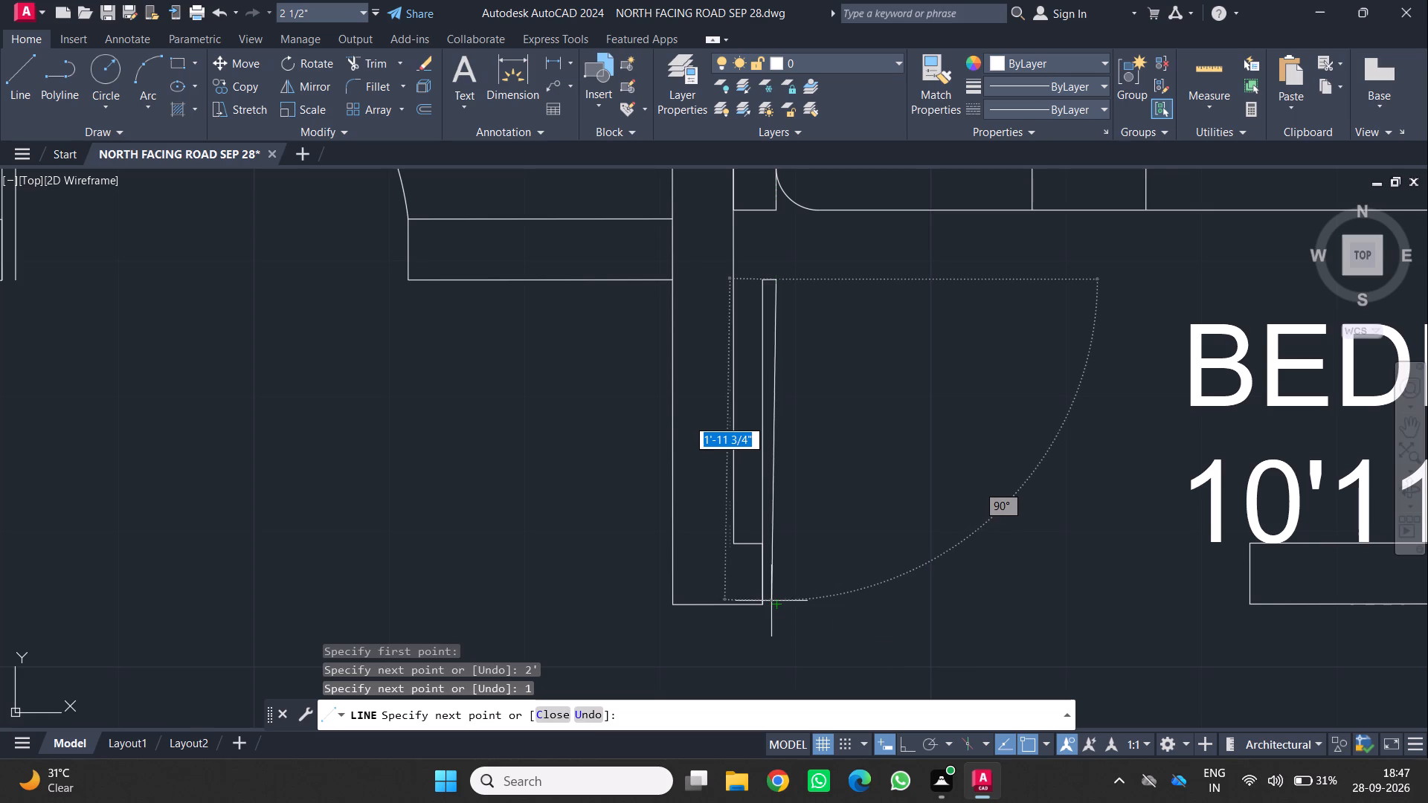
key("F8")
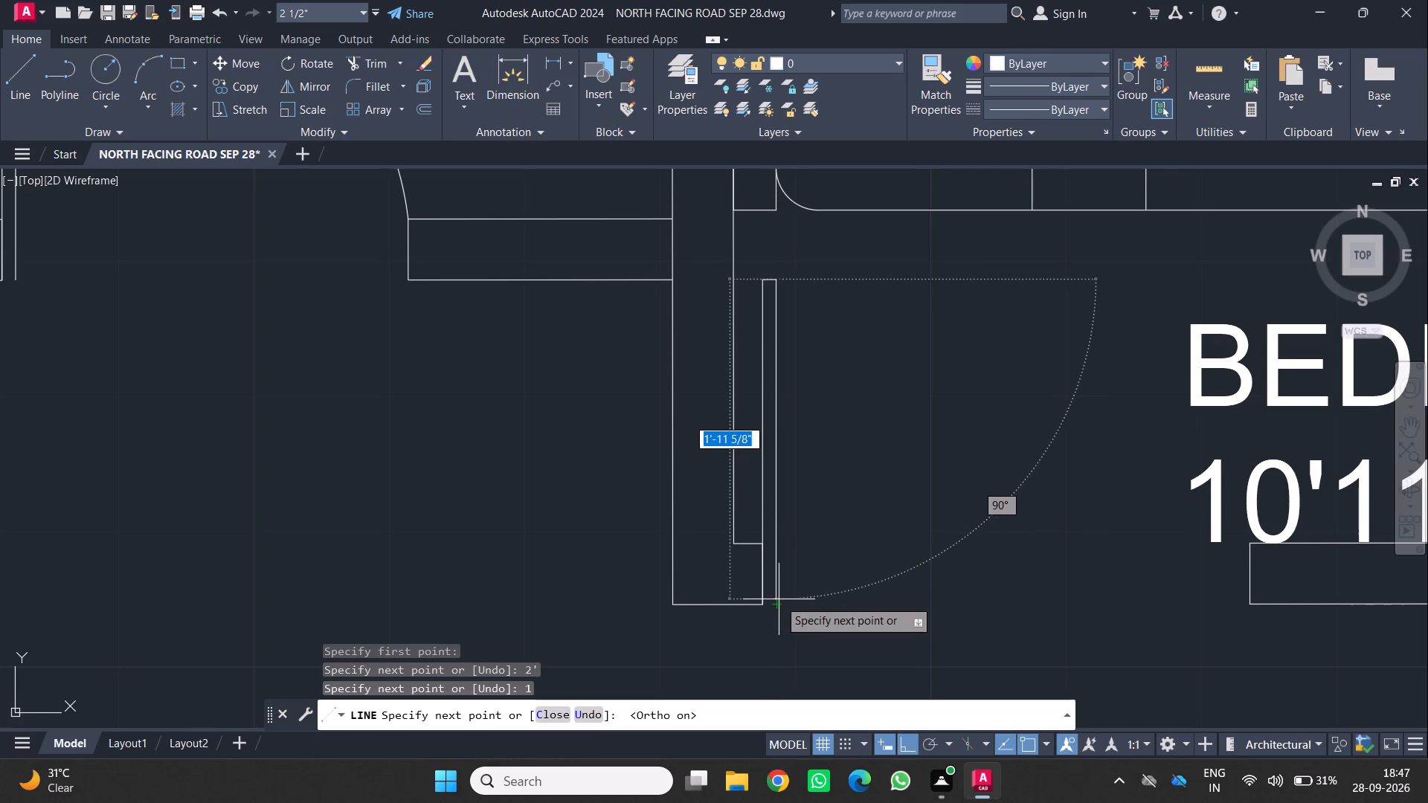
type("2'")
key("Return")
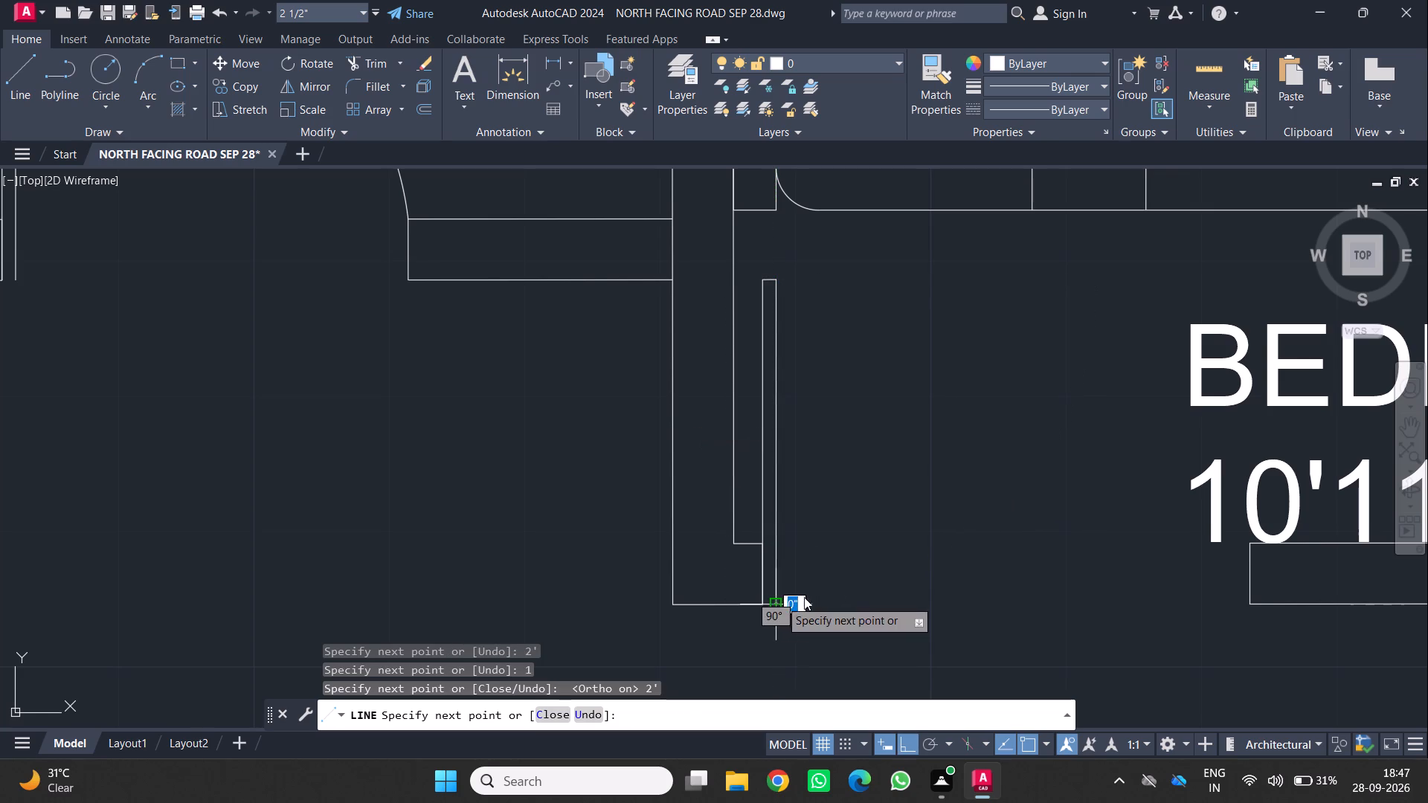
key("Return")
Draw a three-point swing arc from the east bedroom door leaf's top east corner through the east jamb's upper corner, ending south of the opening.
scroll(834, 589, "down", 3)
middle_click_drag(856, 541, 759, 533)
scroll(756, 526, "up", 1)
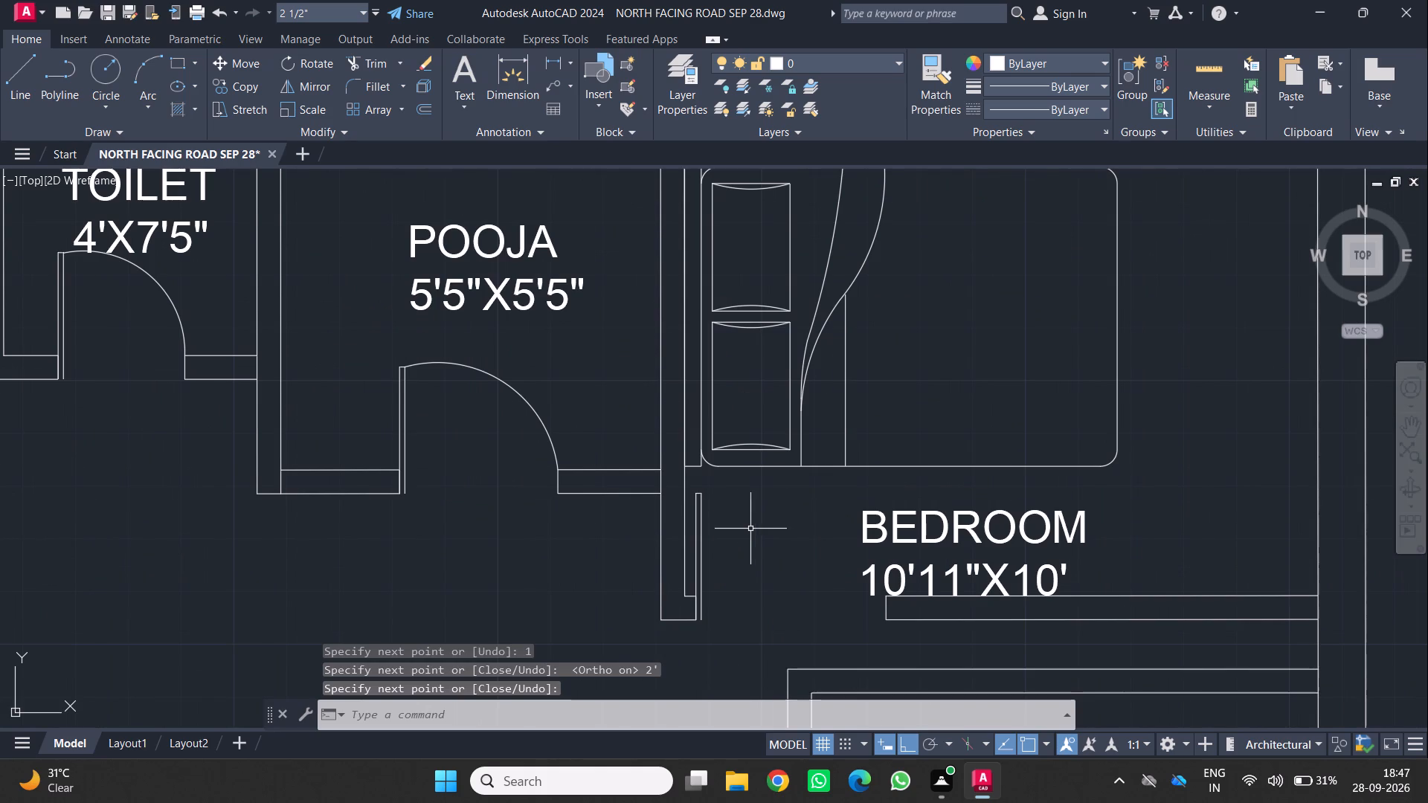
scroll(742, 532, "up", 1)
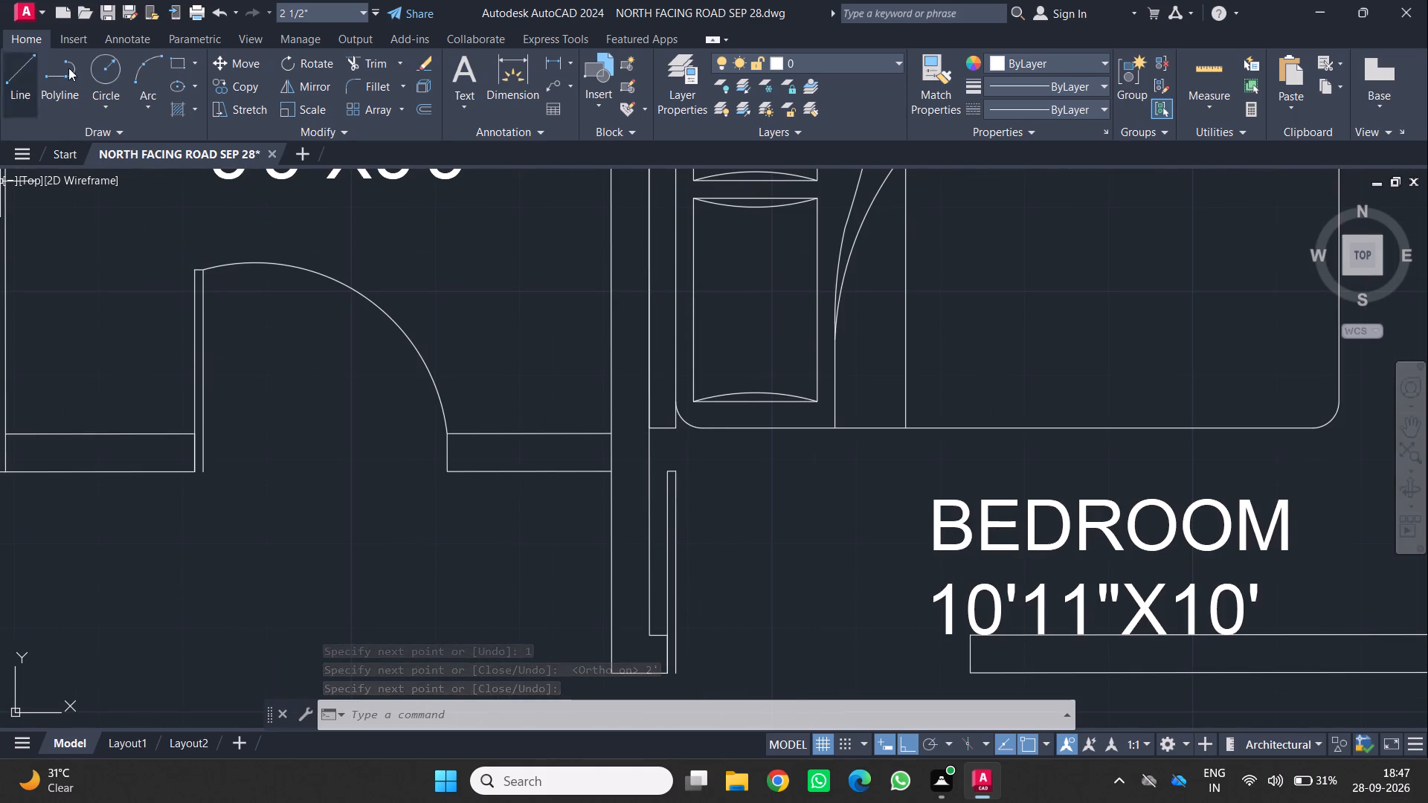
left_click(139, 66)
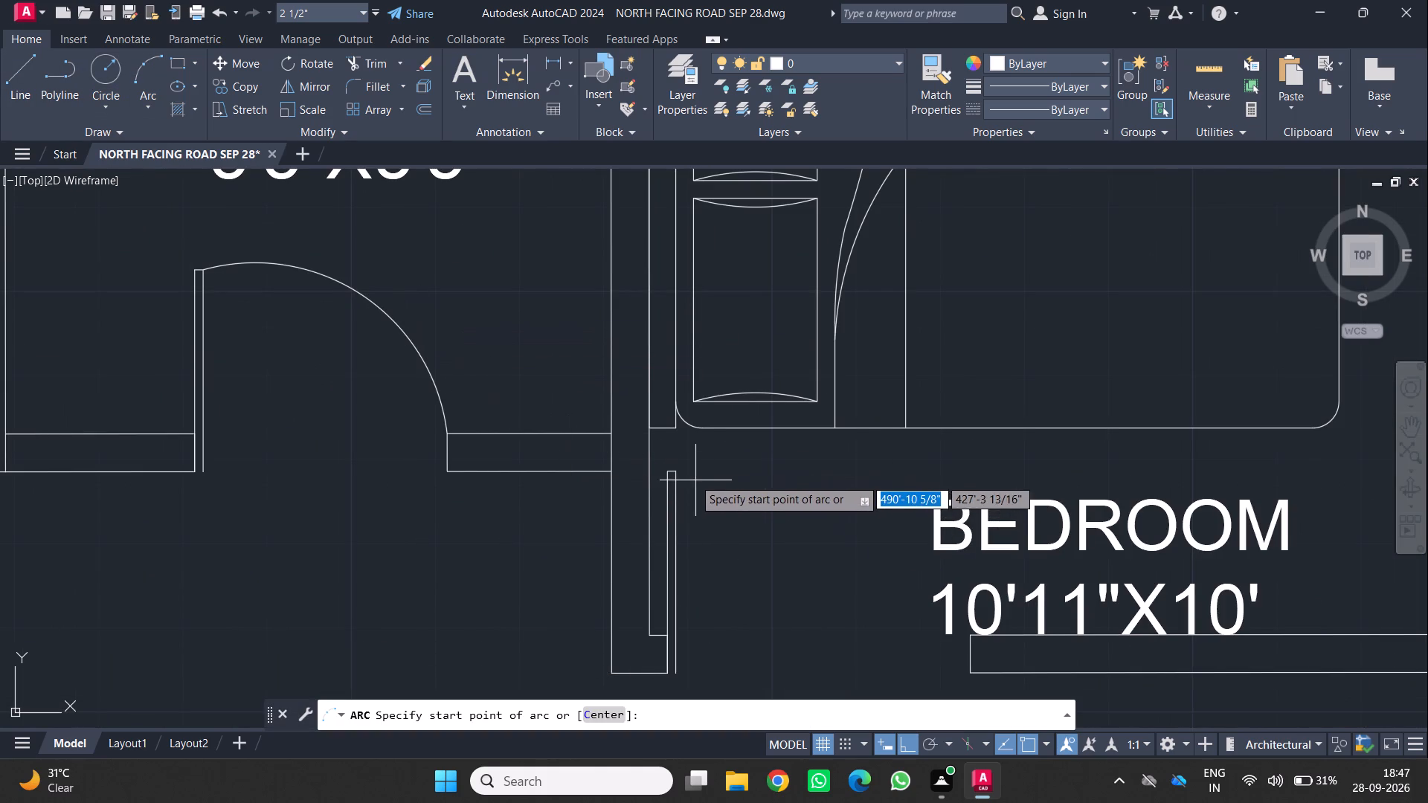
left_click(680, 474)
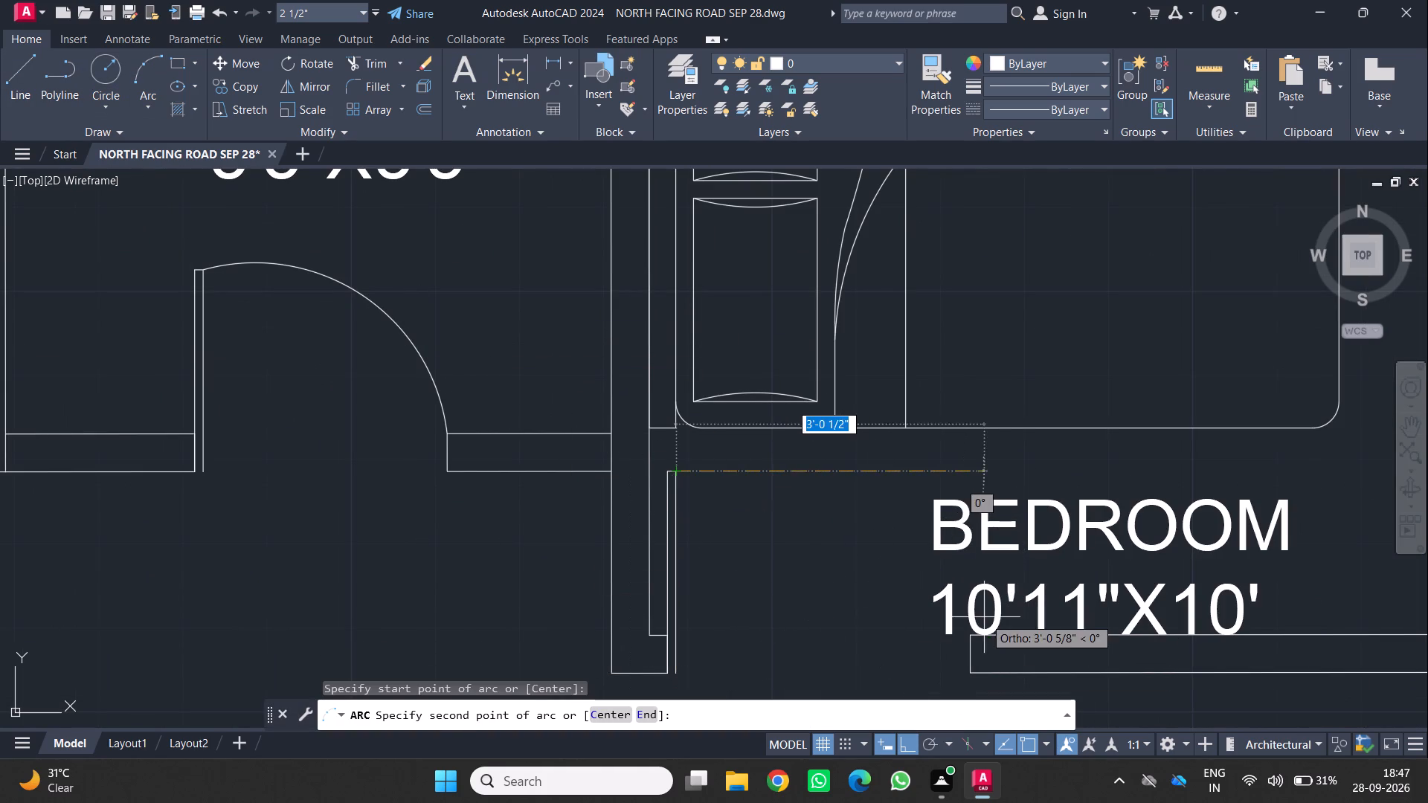
left_click(972, 636)
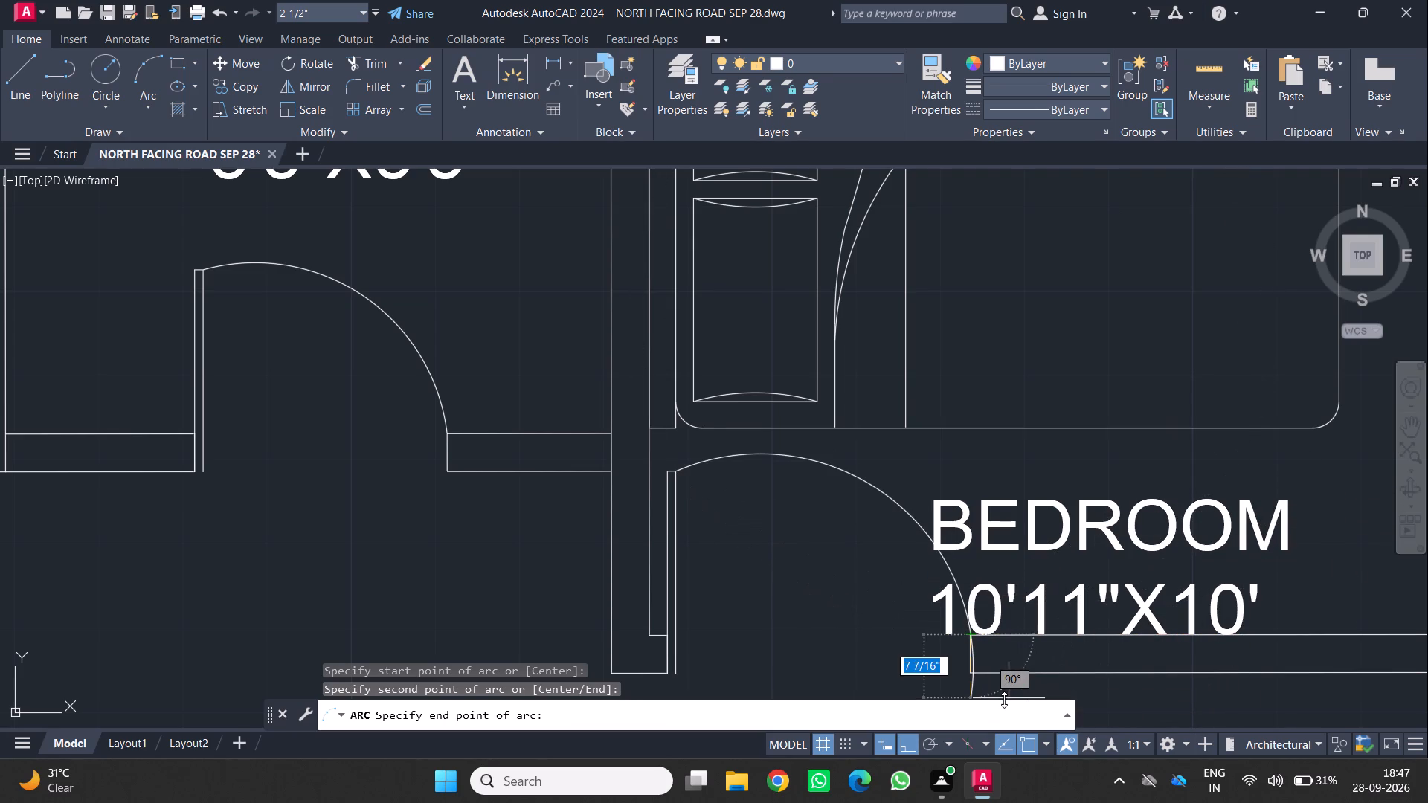
left_click(1000, 689)
Trim the east bedroom door's swing arc below the east jamb's upper corner, including the leftover slivers inside the wall end.
scroll(985, 677, "down", 2)
middle_click_drag(981, 674, 967, 558)
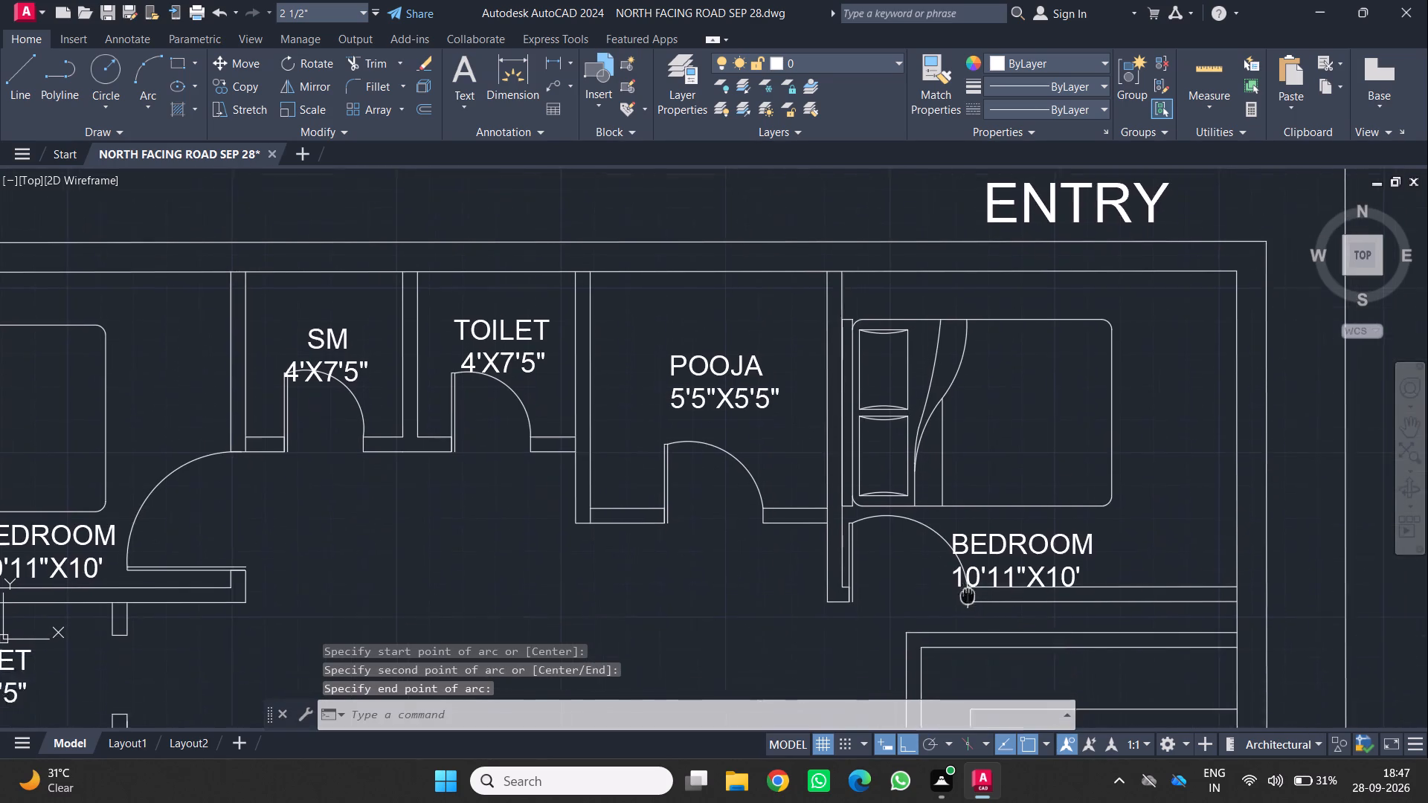
middle_click_drag(967, 558, 966, 541)
scroll(965, 563, "up", 2)
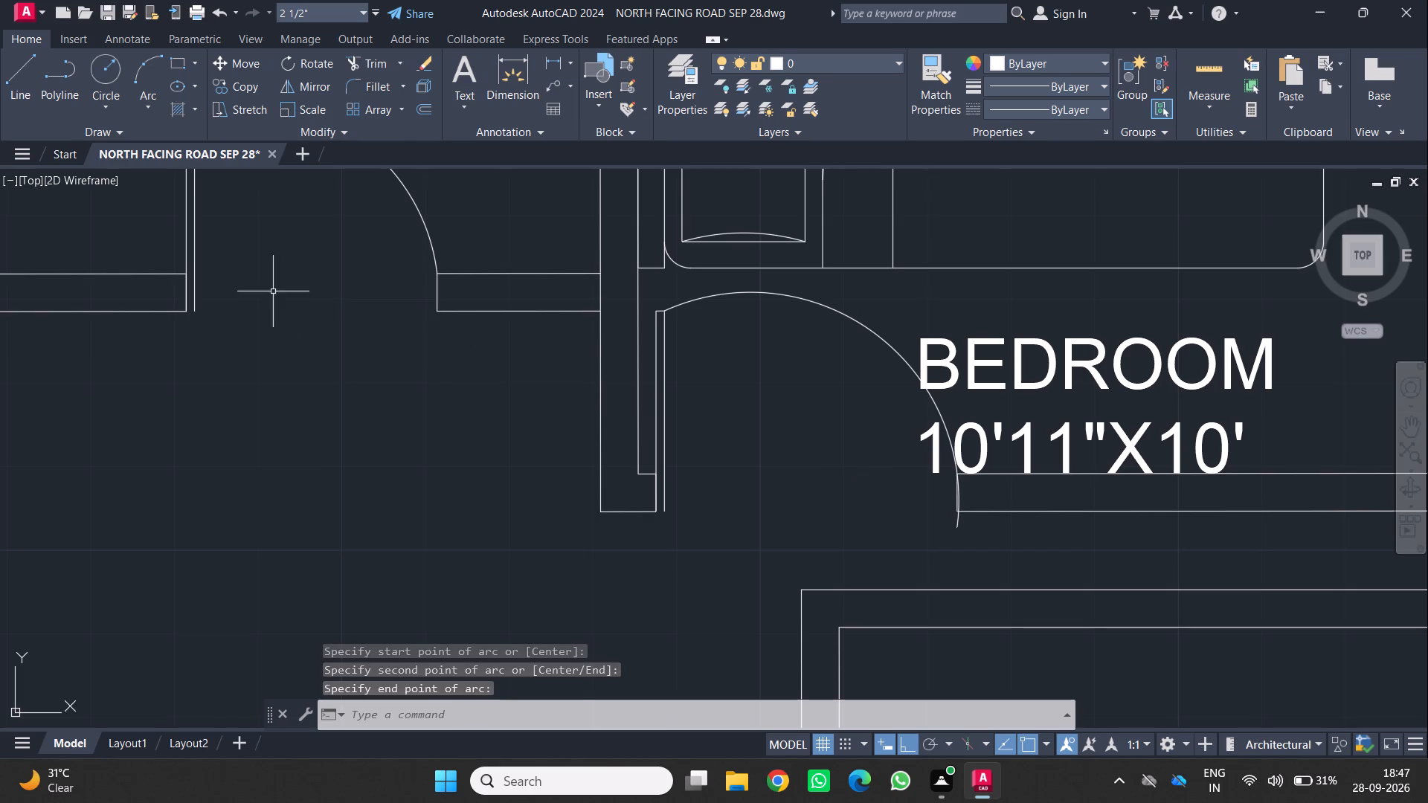
left_click(370, 65)
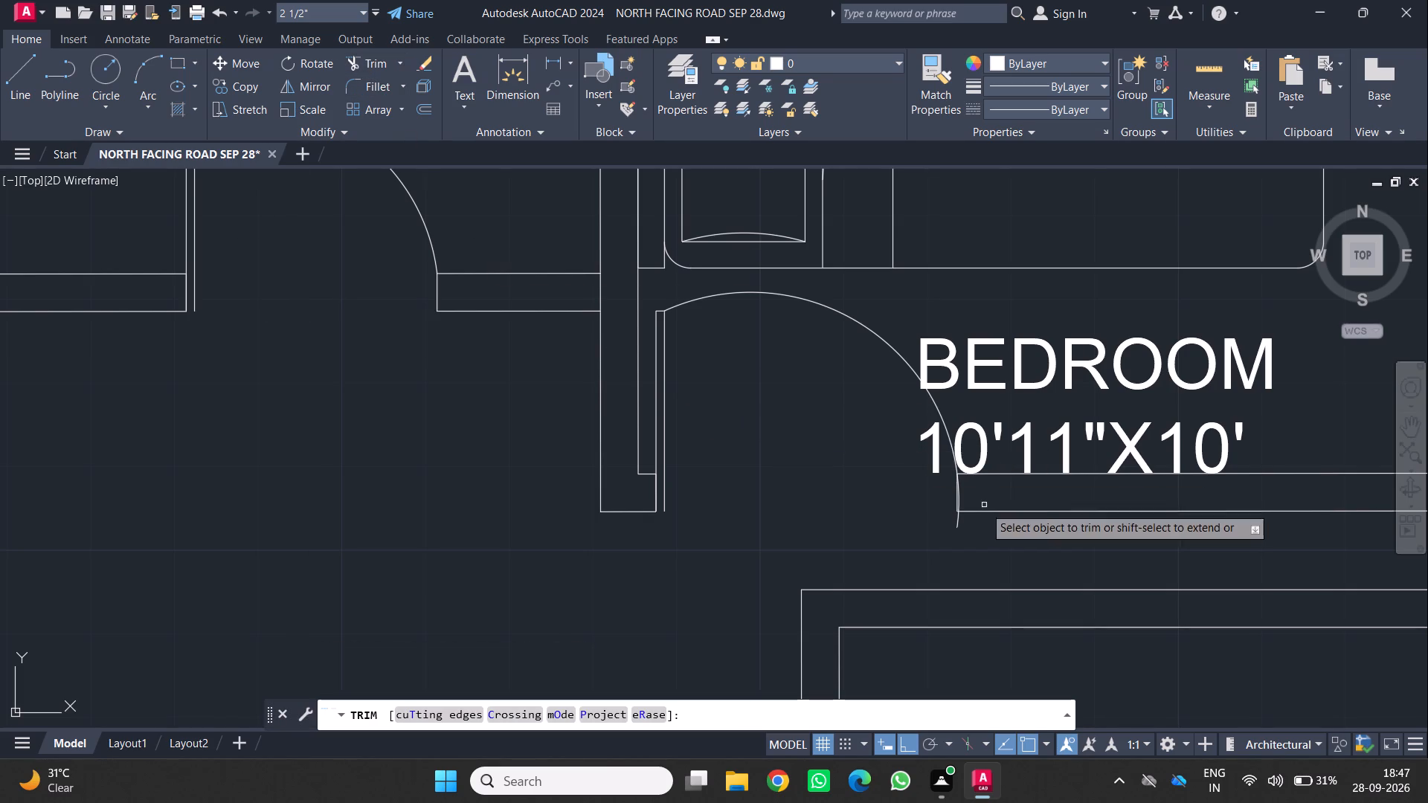
scroll(989, 552, "up", 2)
left_click(922, 489)
scroll(930, 469, "up", 1)
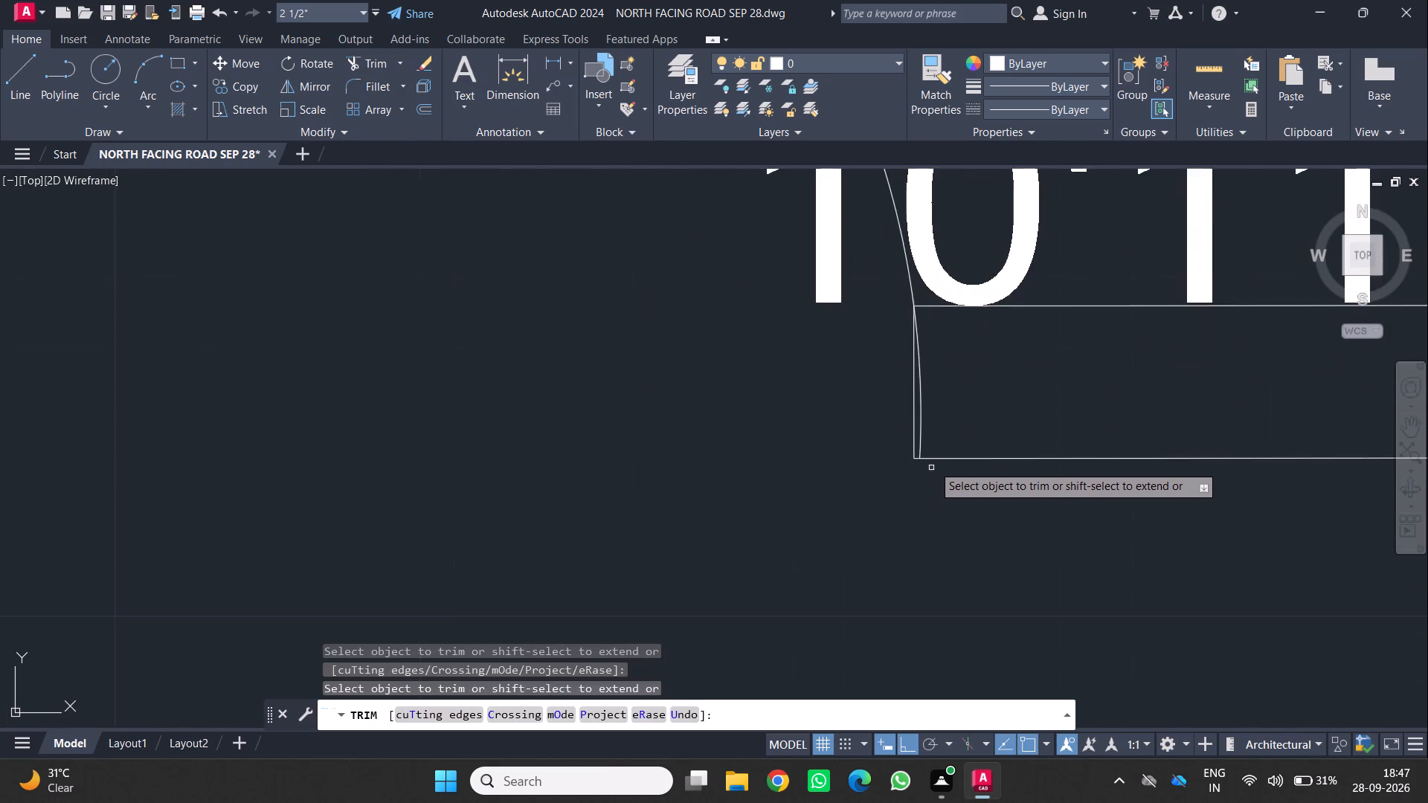
scroll(933, 463, "up", 1)
left_click(913, 388)
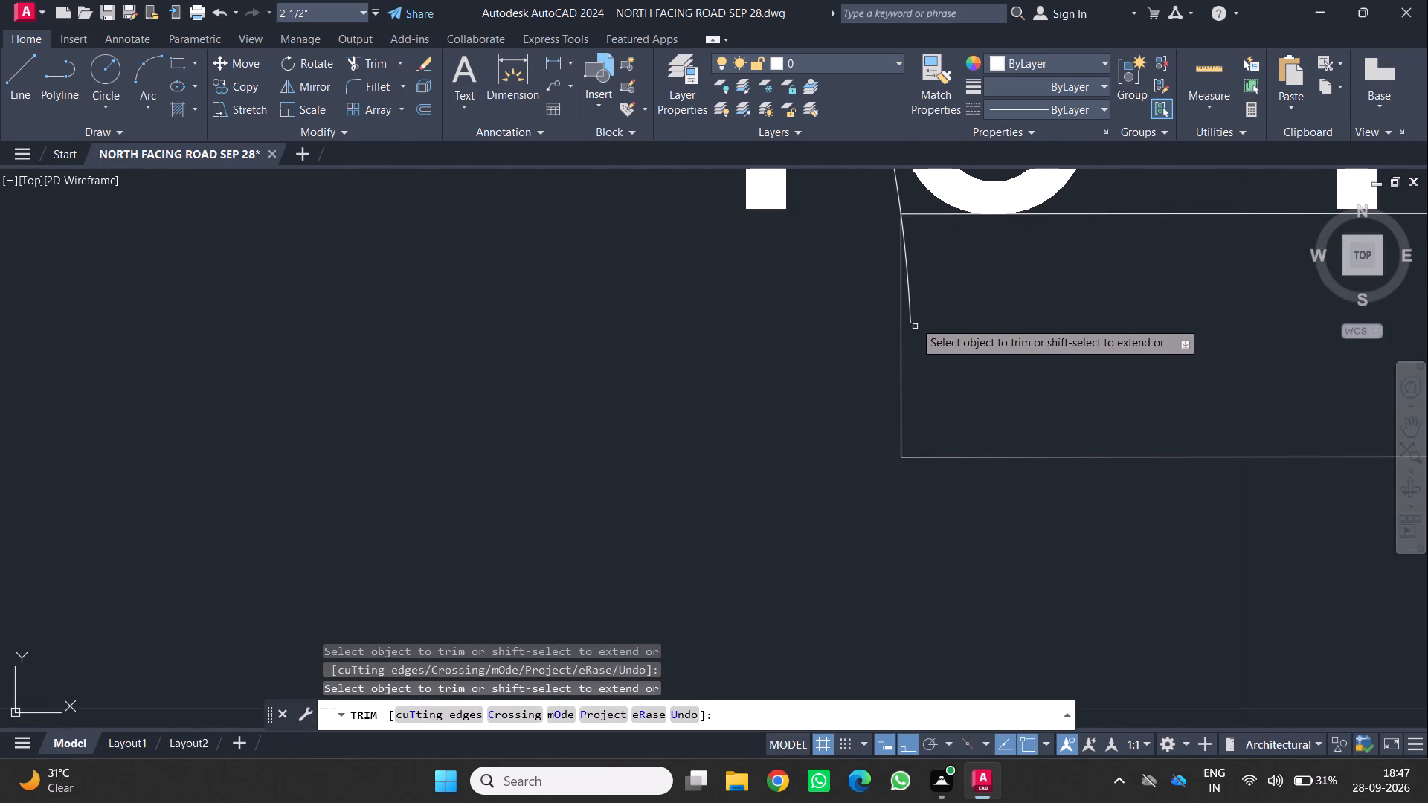
left_click(910, 304)
scroll(909, 338, "down", 3)
scroll(742, 486, "down", 3)
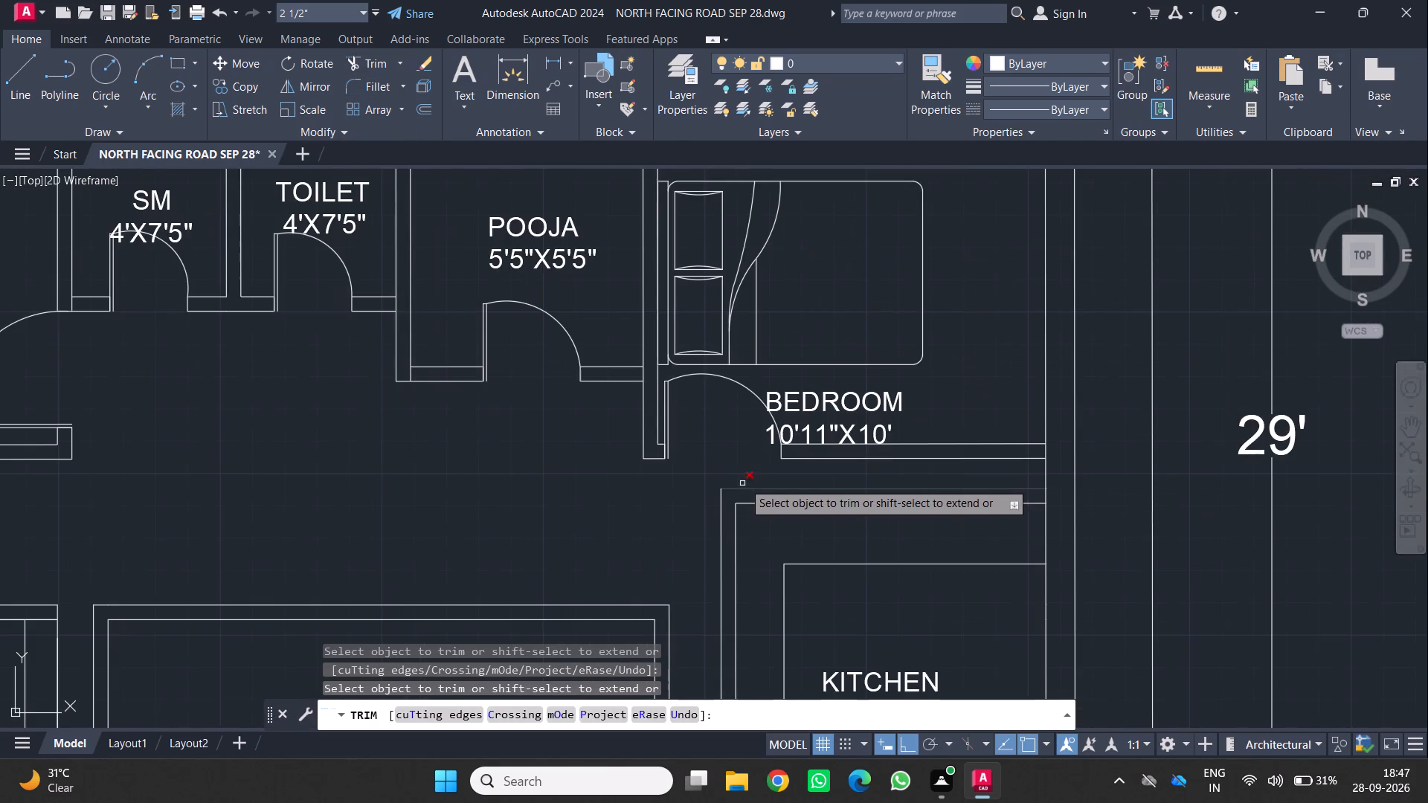
scroll(583, 588, "down", 2)
middle_click_drag(582, 555, 771, 449)
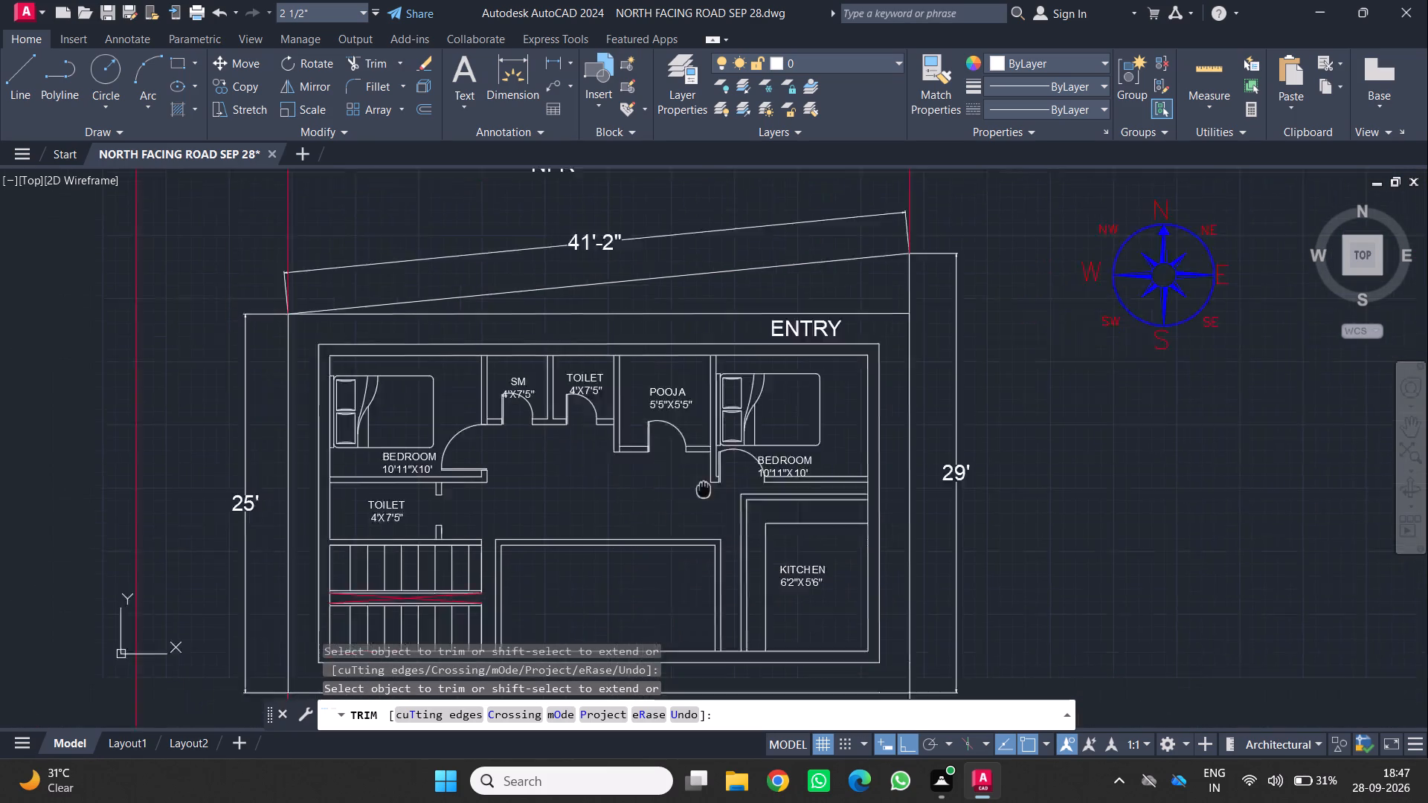
middle_click_drag(771, 449, 826, 420)
middle_click_drag(675, 422, 753, 426)
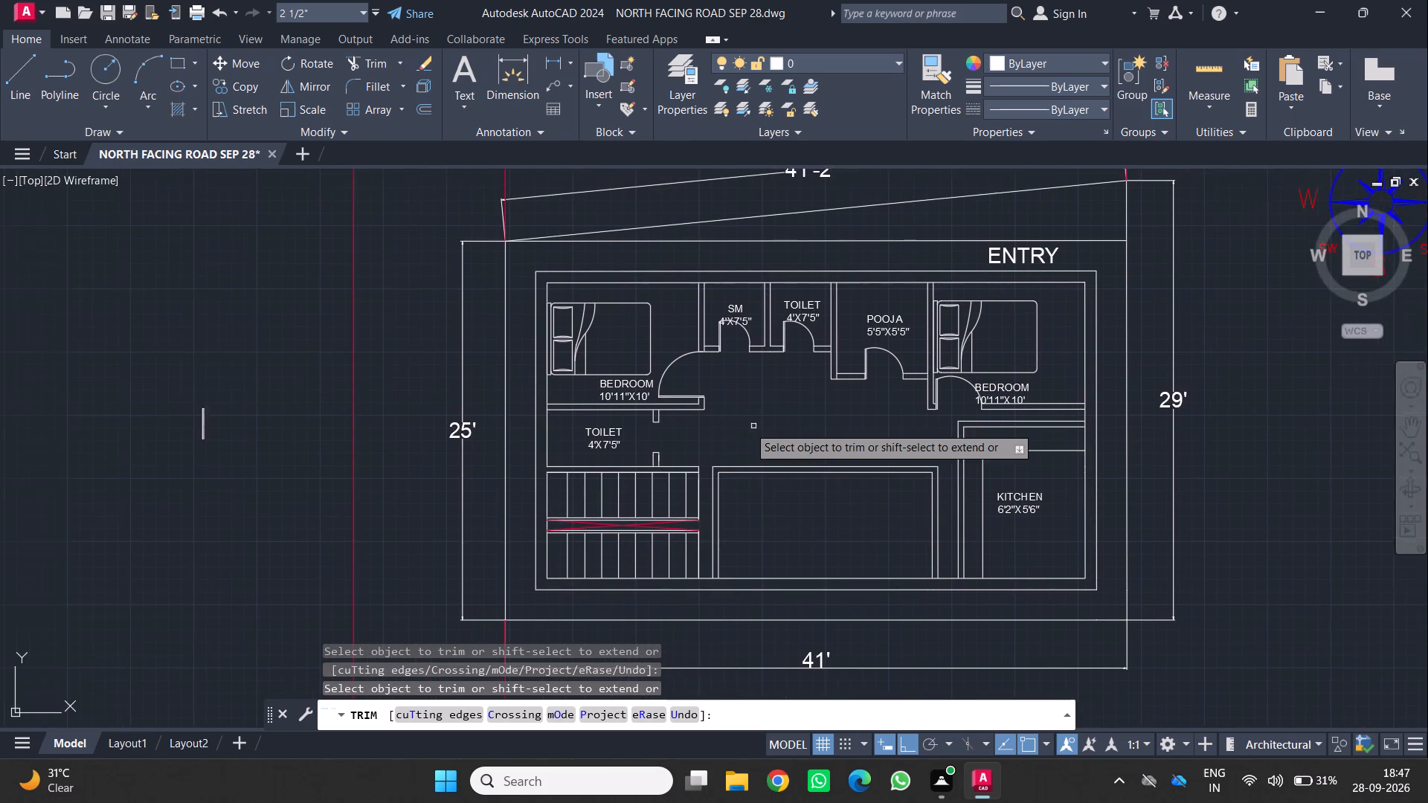
scroll(742, 426, "up", 1)
scroll(665, 436, "up", 2)
key("Escape")
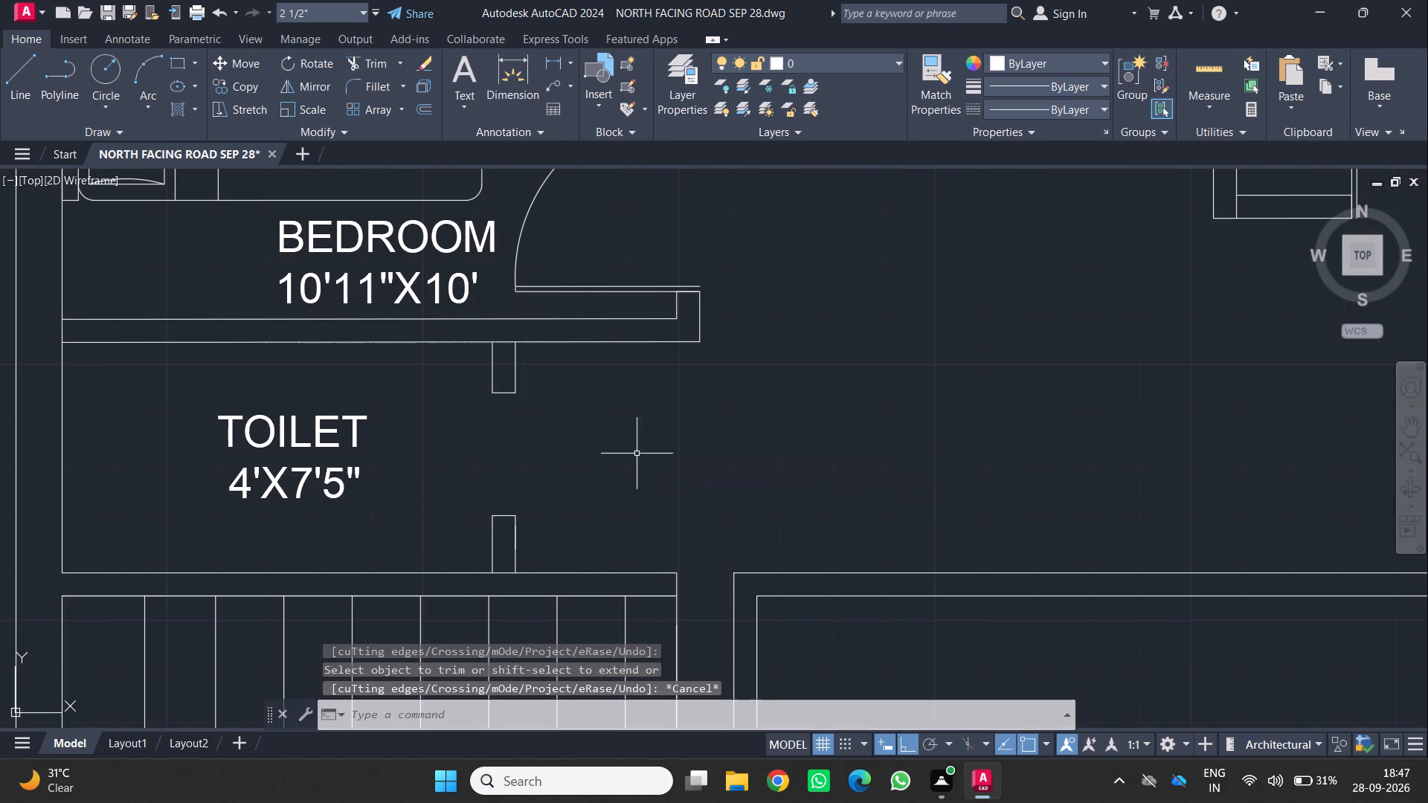
Draw the west toilet's door leaf with lines from the lower jamb's upper east corner: 2' west, then 1" north.
key("l")
key("Return")
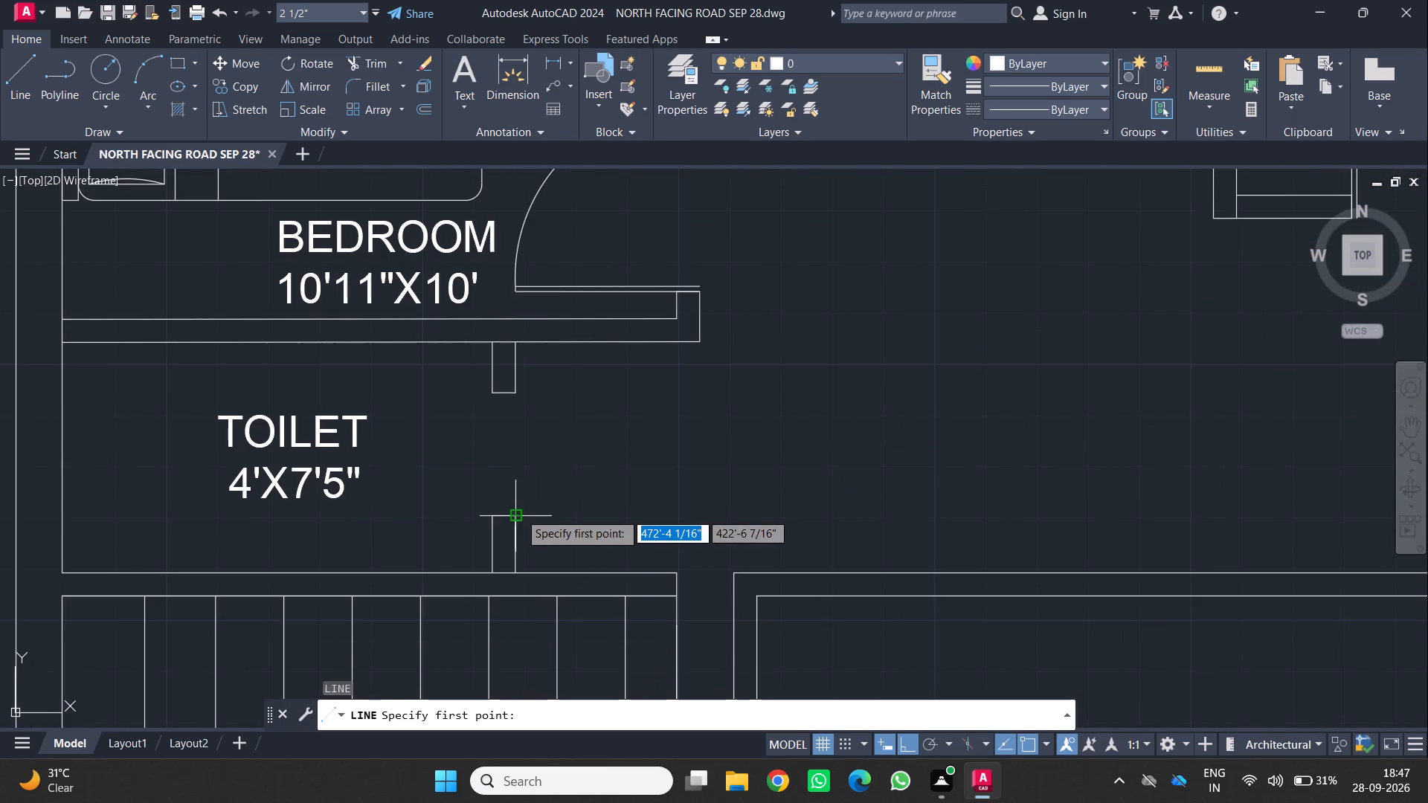
left_click(519, 512)
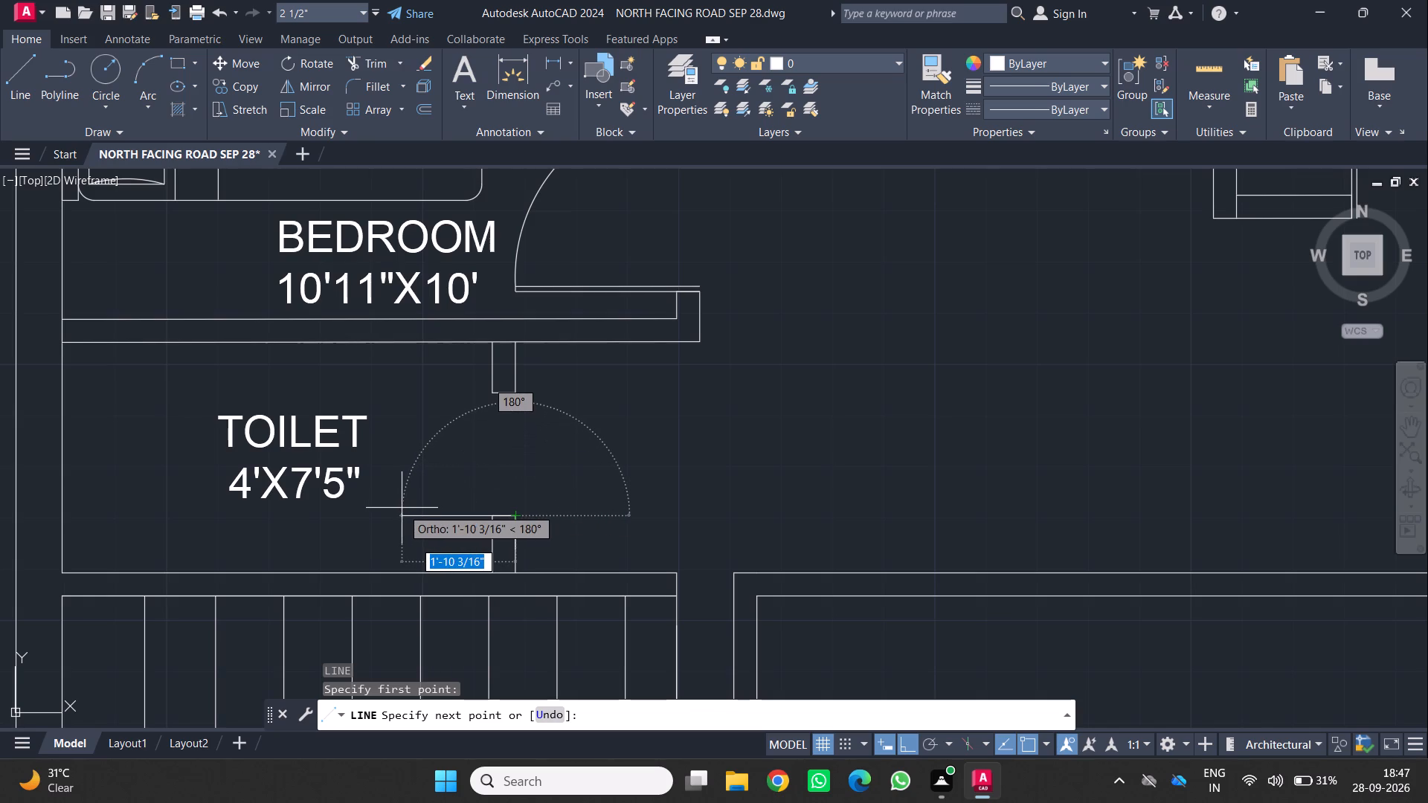
type("2'")
key("Return")
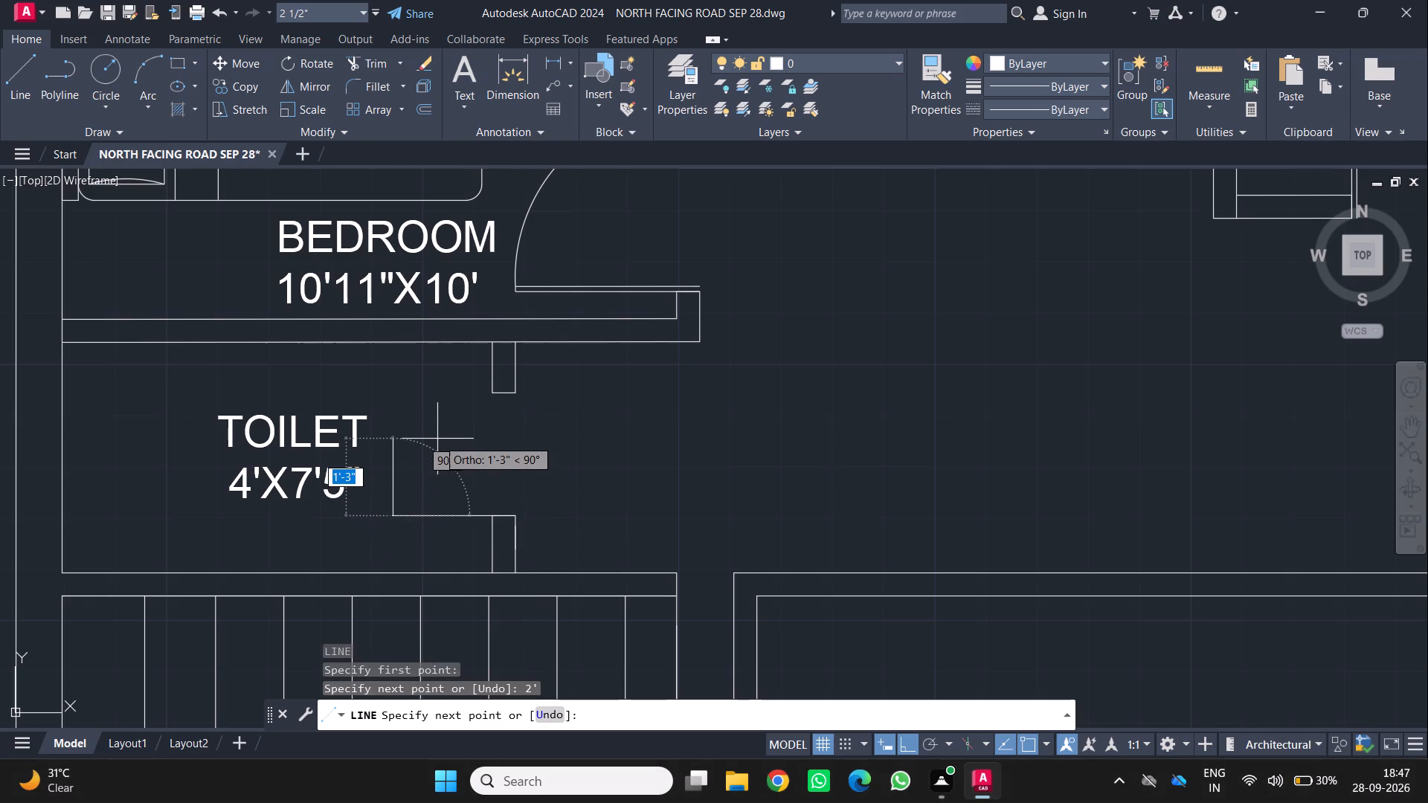
key("1")
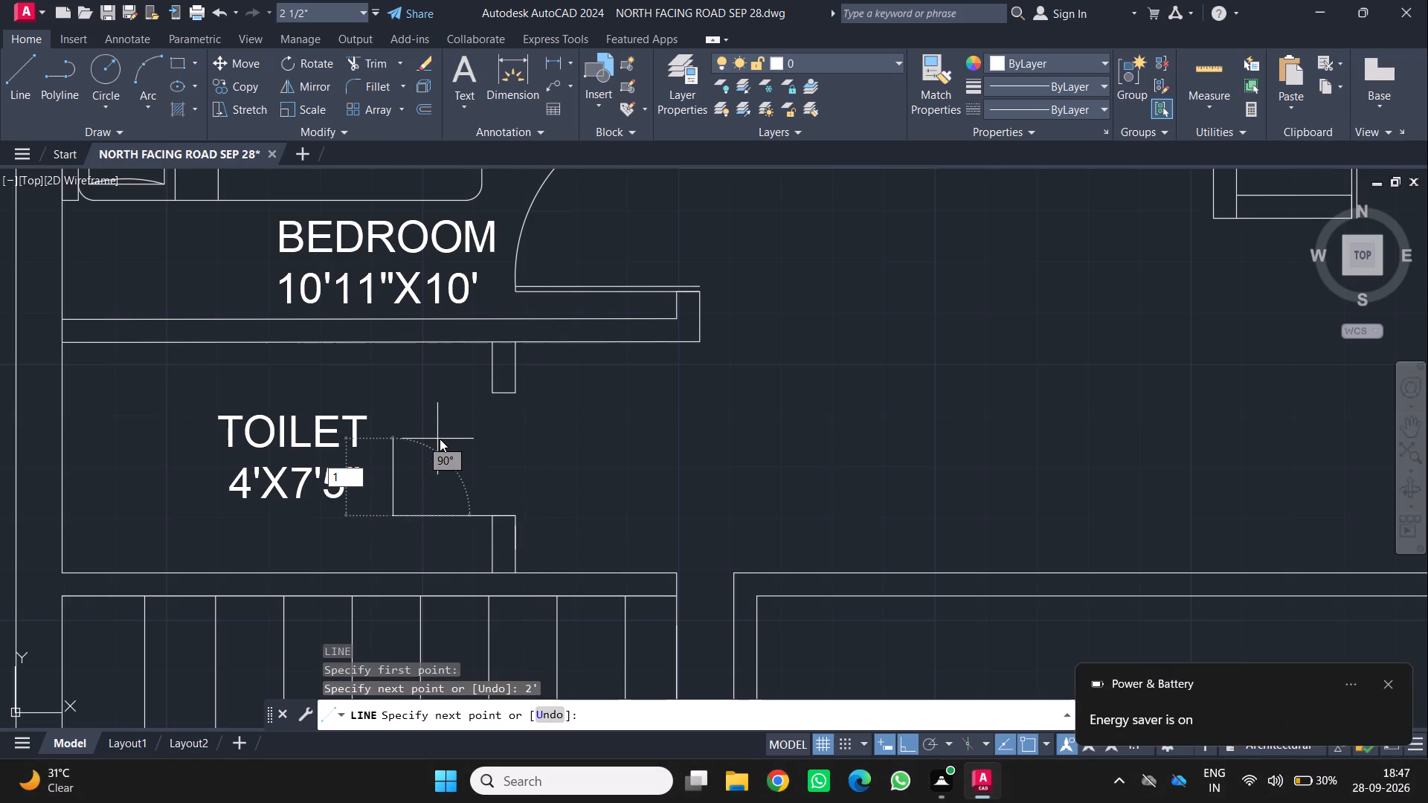
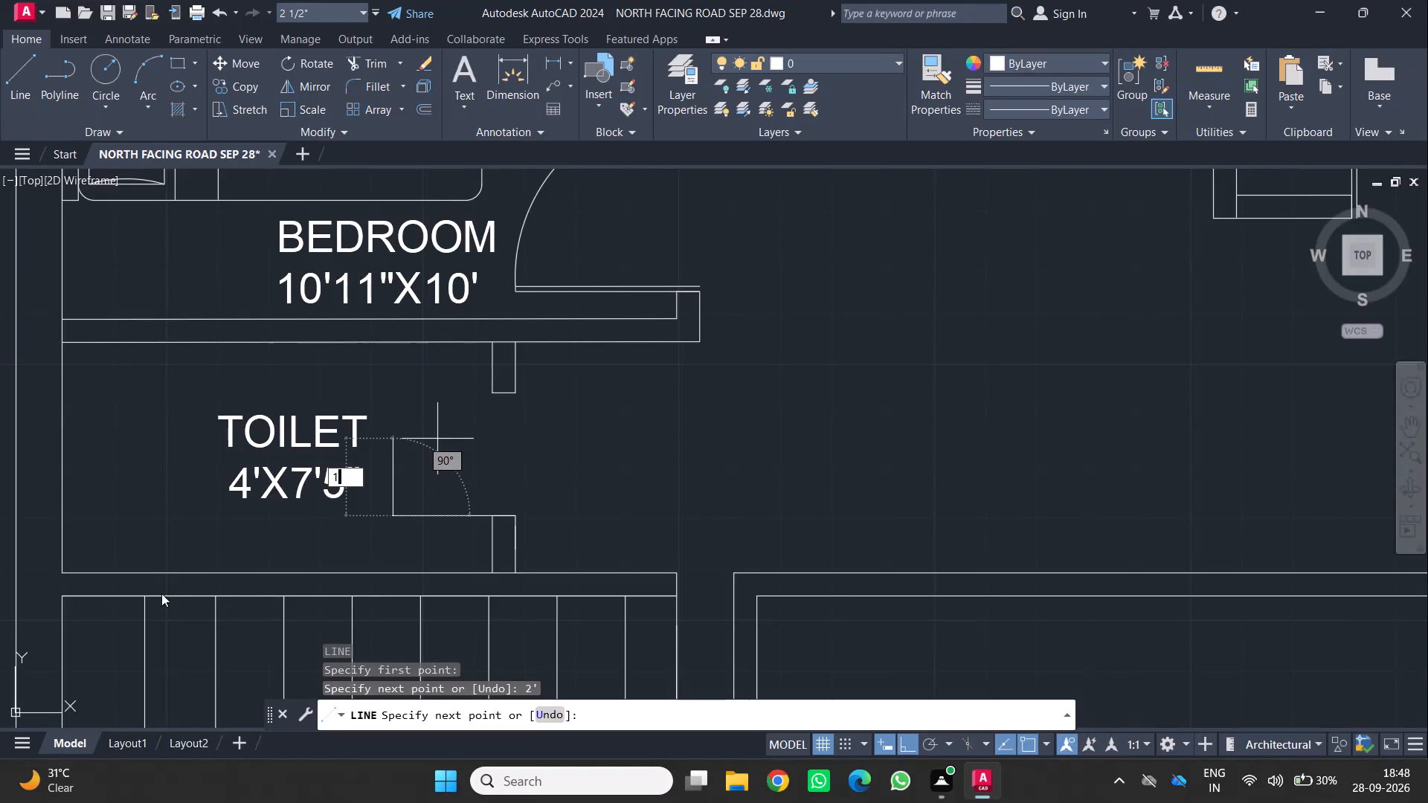
Complete the door leaf of the toilet below the bedroom with a 1" end line and a 2' parallel return line.
key("Return")
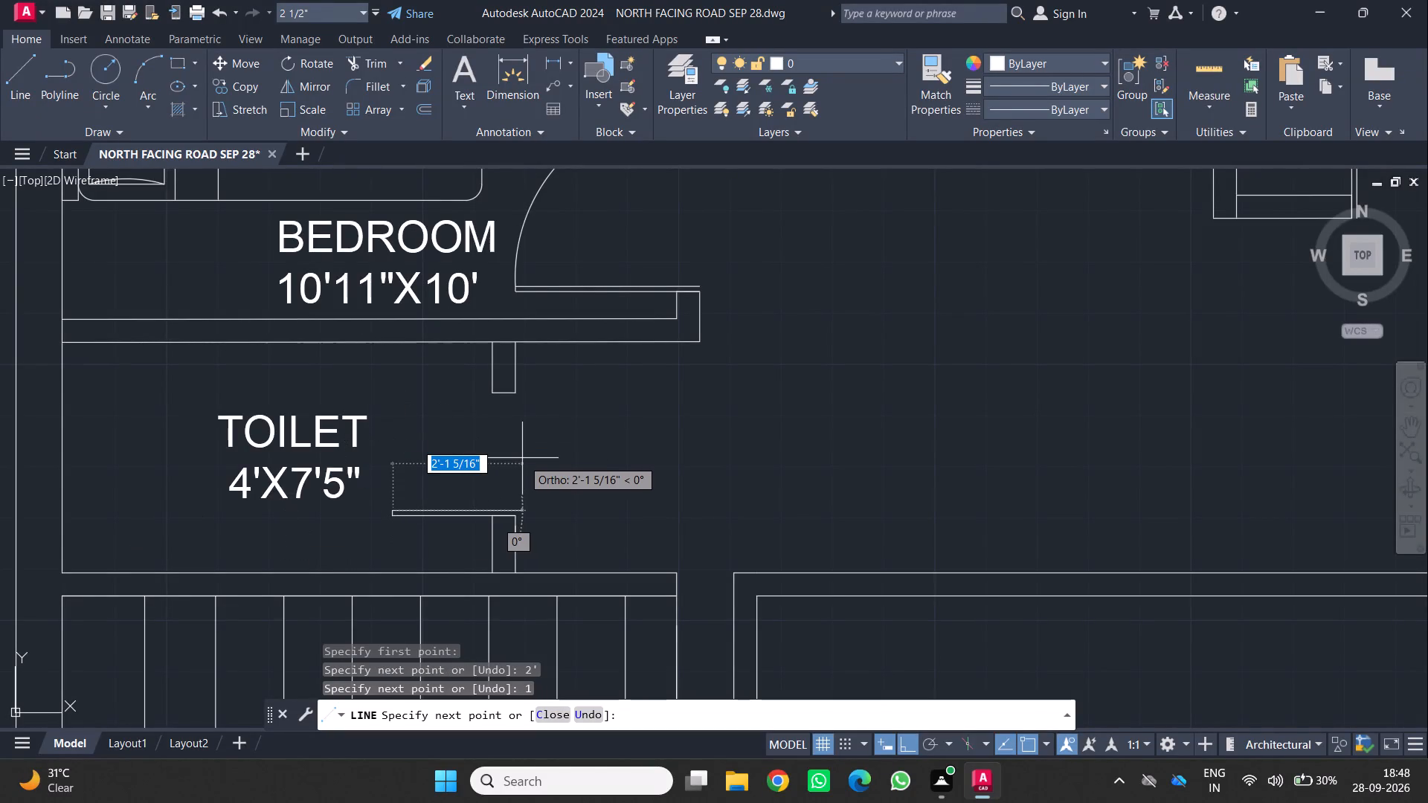
type("2'")
key("Return")
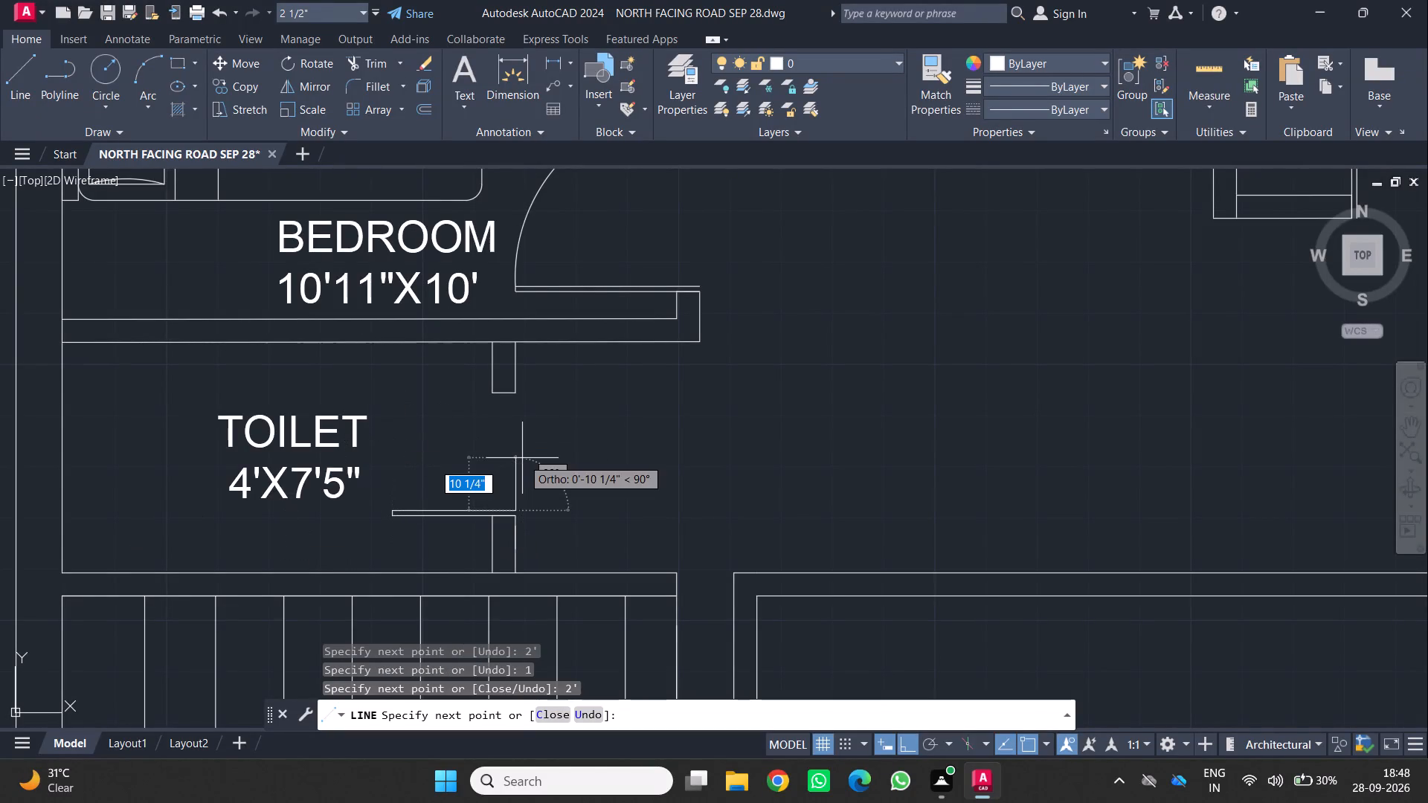
key("Return")
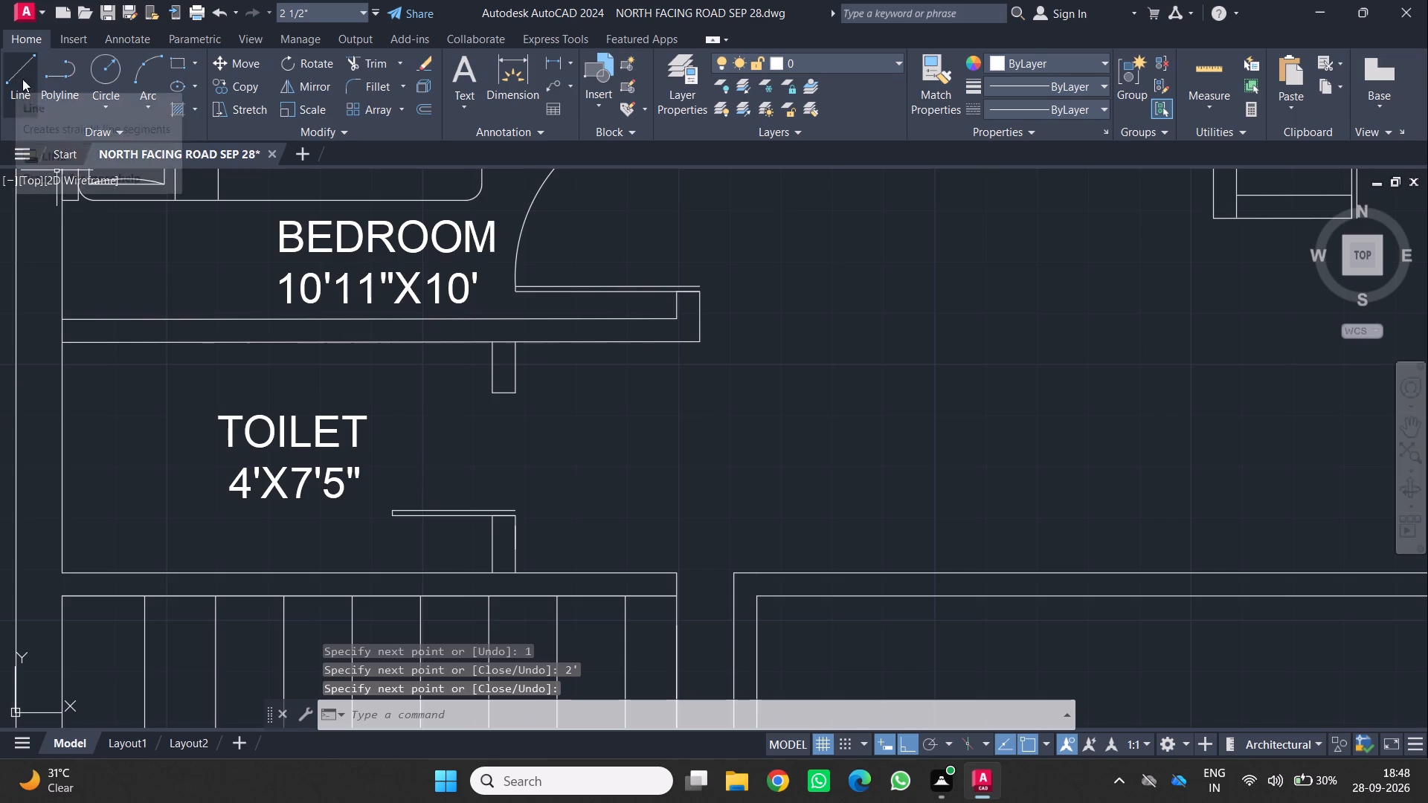
Draw a three-point arc from the toilet door leaf's free end through the opposite jamb corner to a point beyond the wall.
left_click(135, 66)
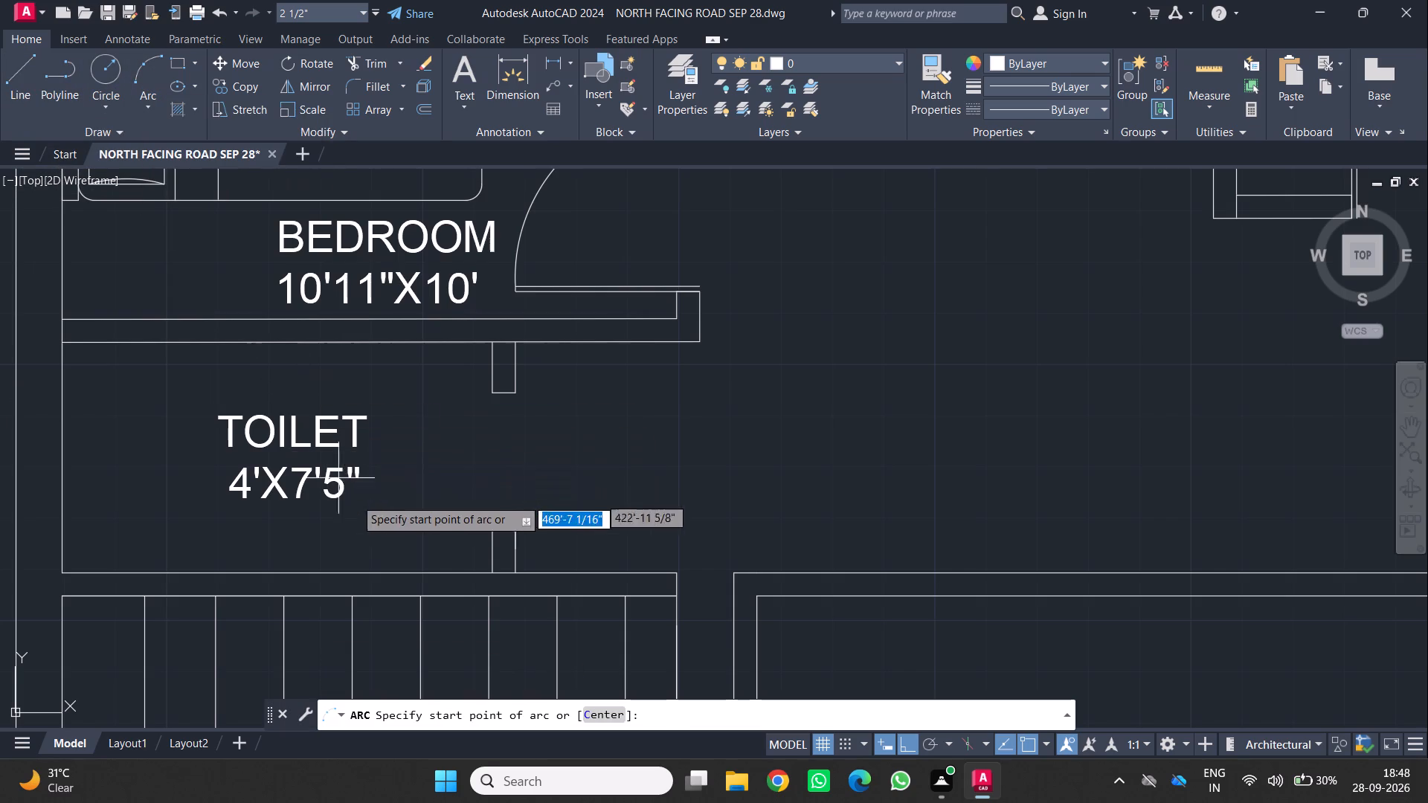
left_click_drag(392, 507, 396, 495)
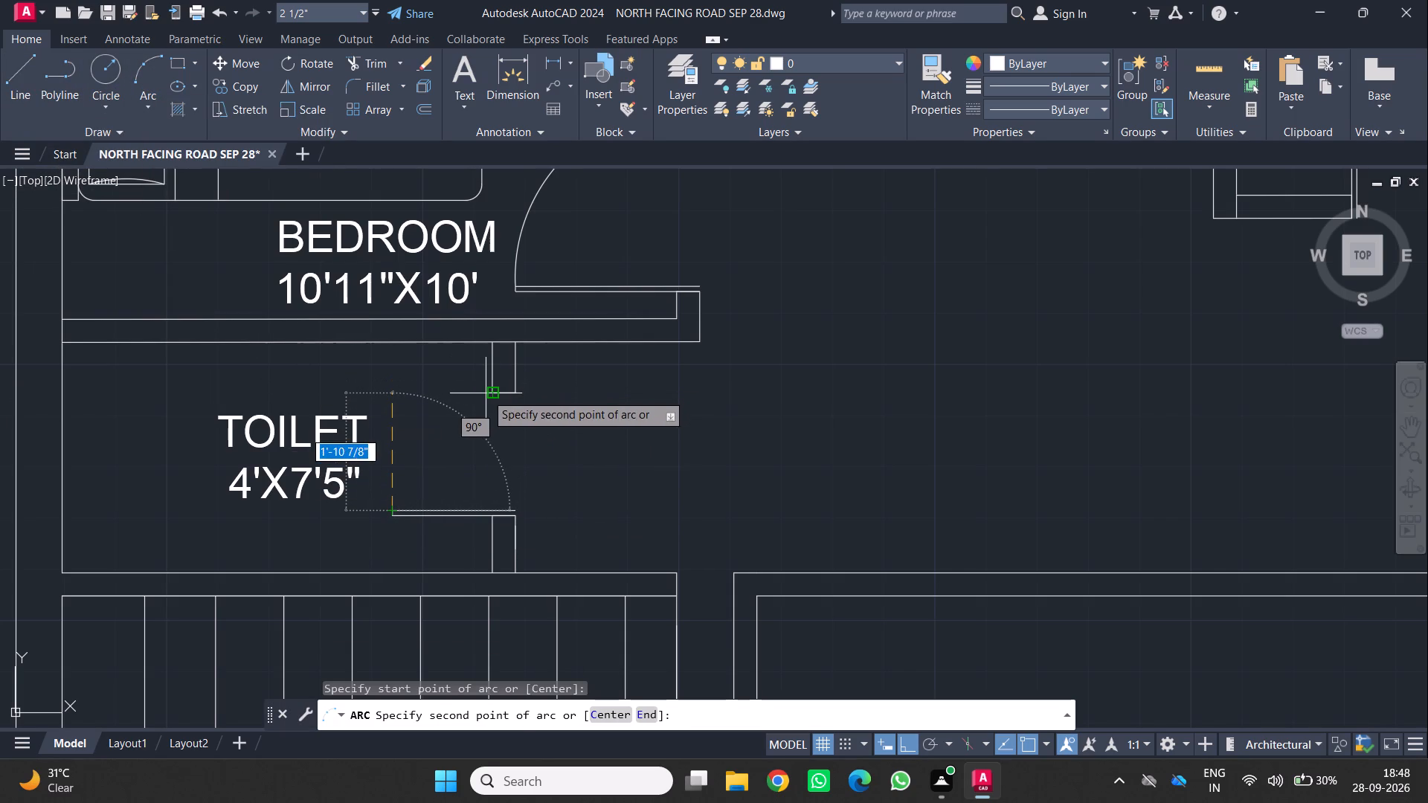
left_click(486, 393)
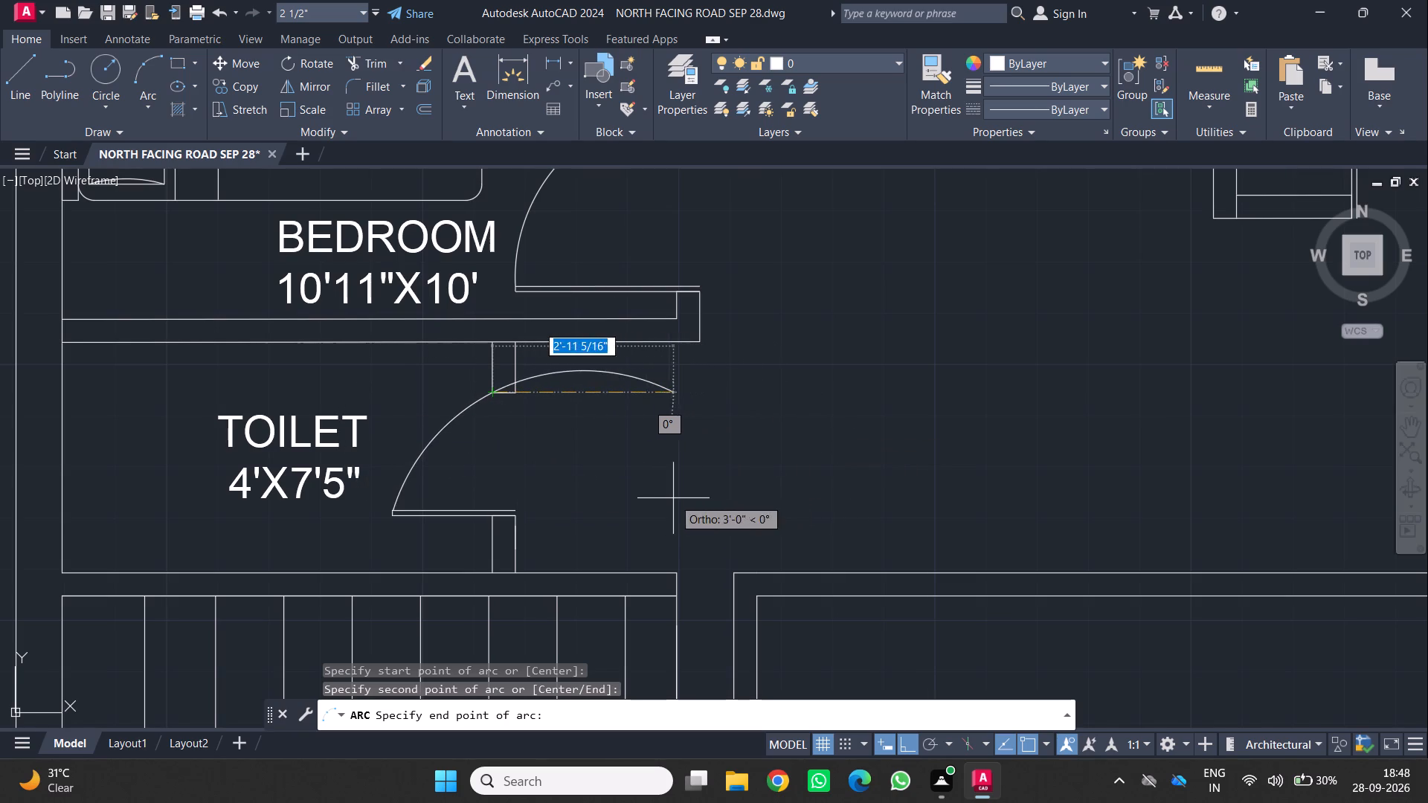
left_click(618, 503)
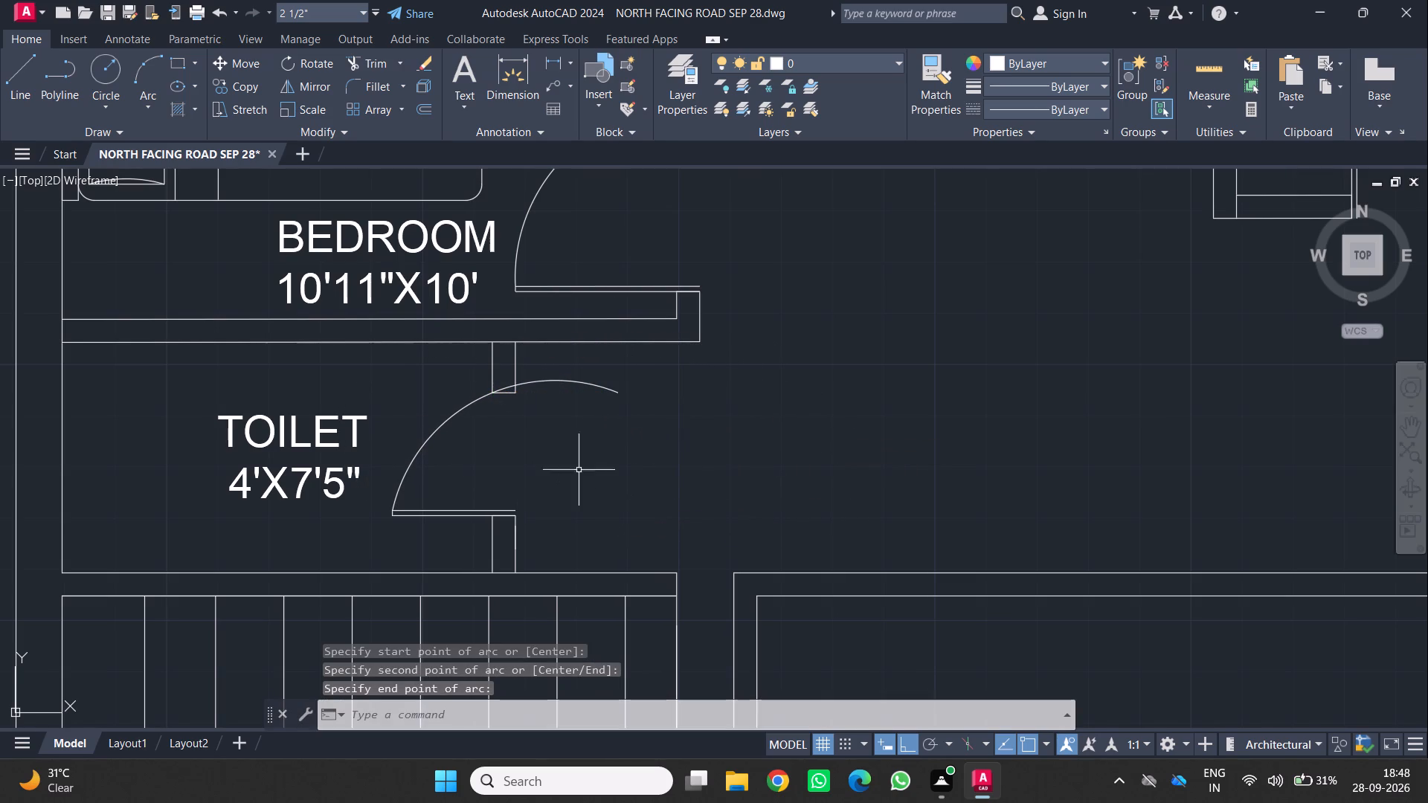
Trim the toilet door's swing arc inside and beyond the wall, leaving it ending at the jamb corner.
left_click(356, 65)
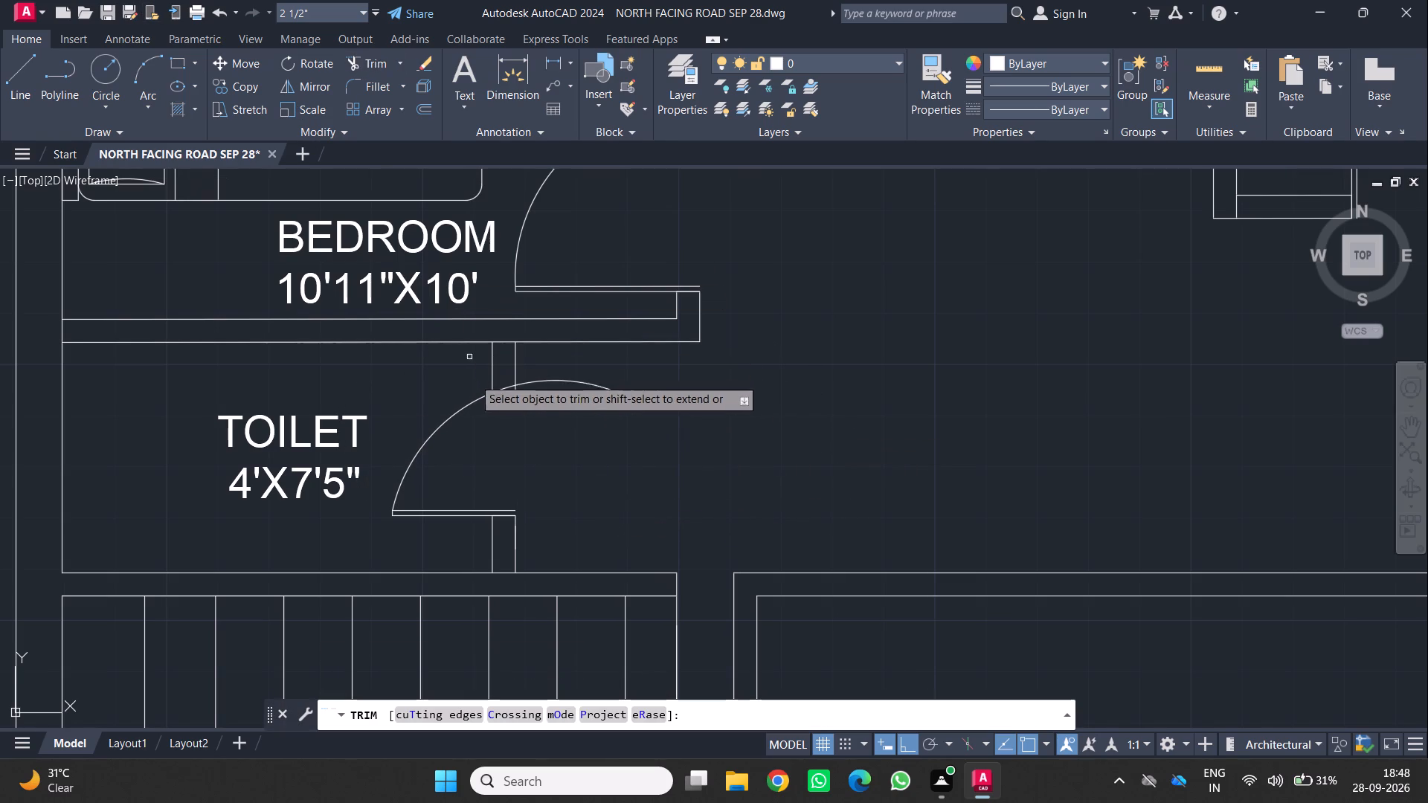
left_click(504, 386)
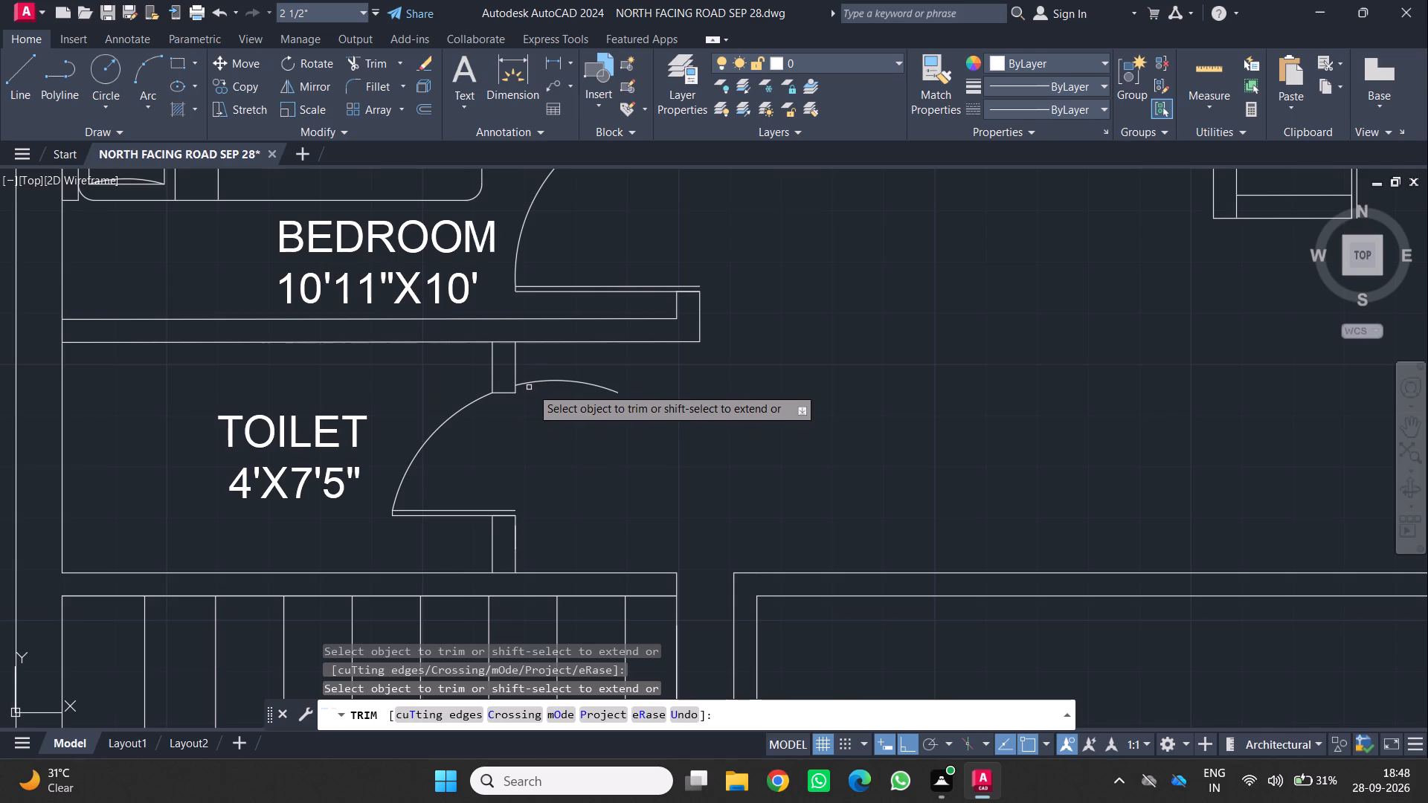
left_click(541, 378)
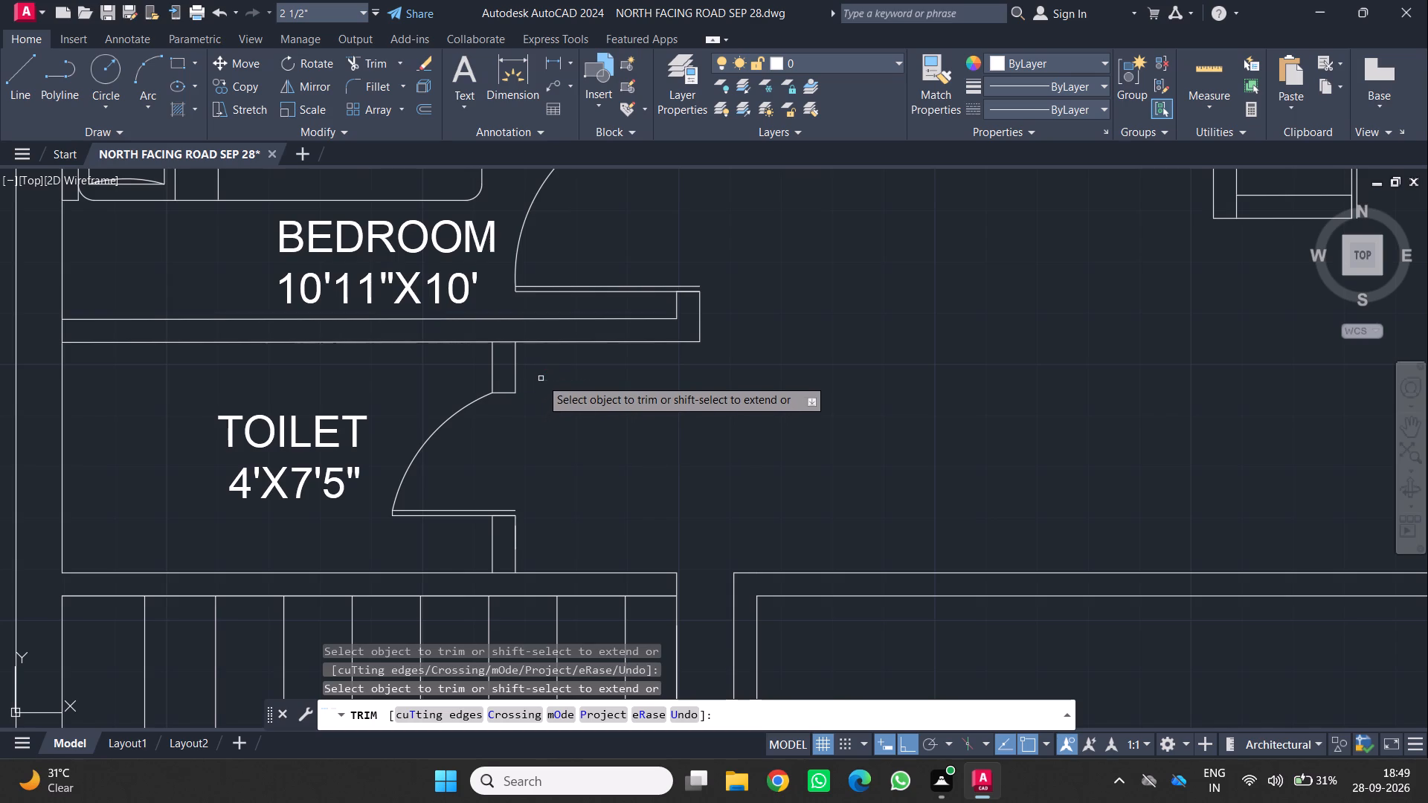
Add a two-line multiline text label "T.V UNIT" and "10'5"X5'2"" inside the room between the stairs and the kitchen.
scroll(525, 405, "down", 2)
scroll(608, 386, "down", 2)
middle_click_drag(646, 376, 638, 375)
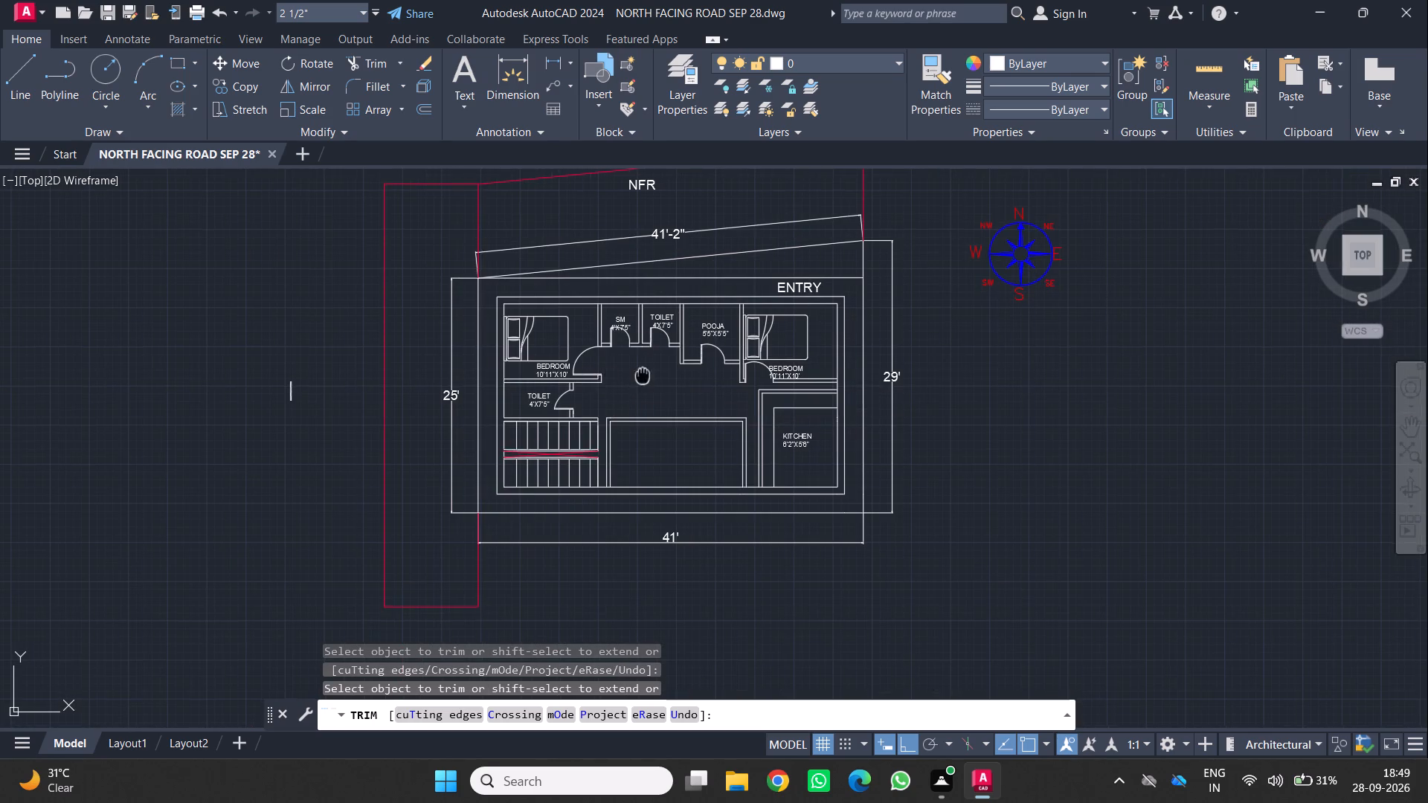
middle_click_drag(638, 375, 599, 357)
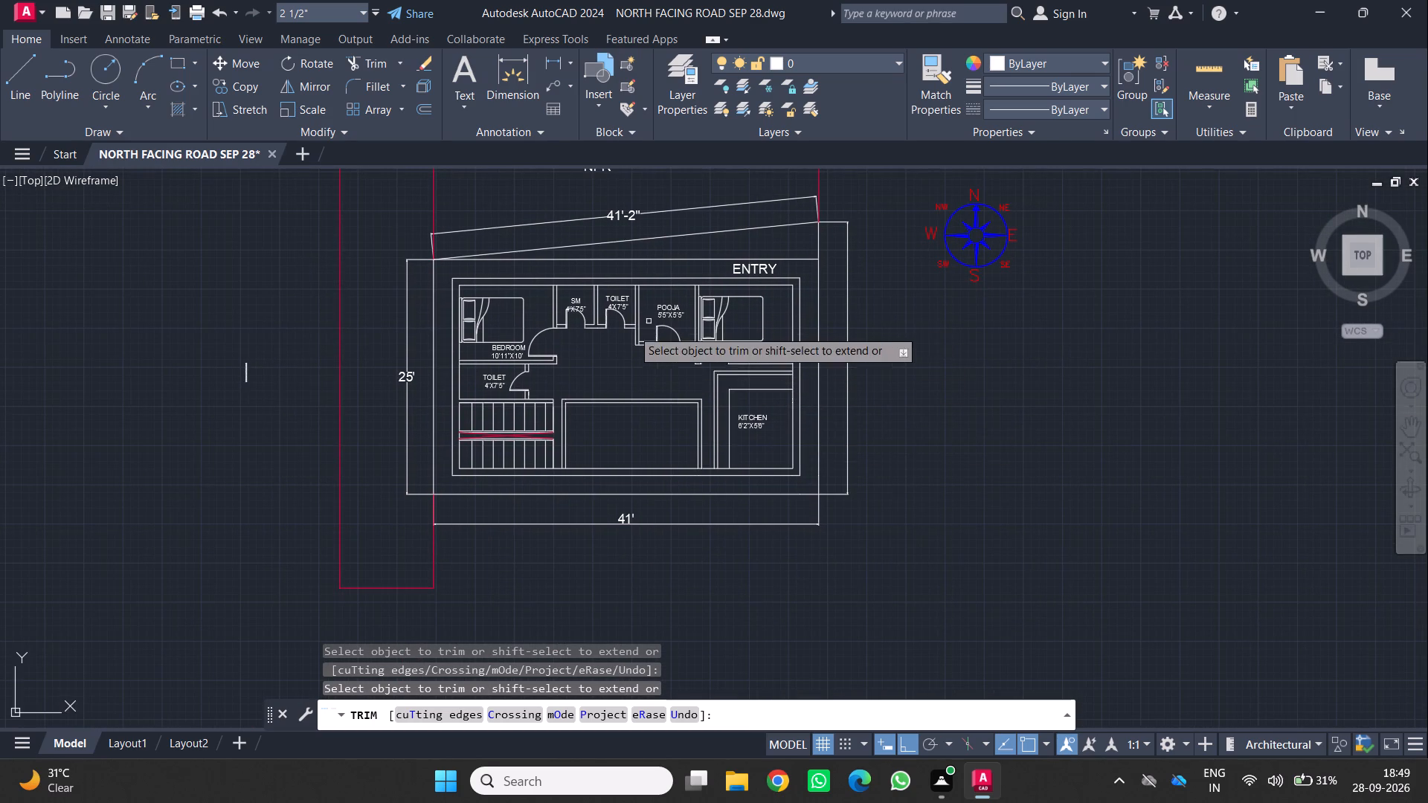
middle_click_drag(626, 331, 623, 430)
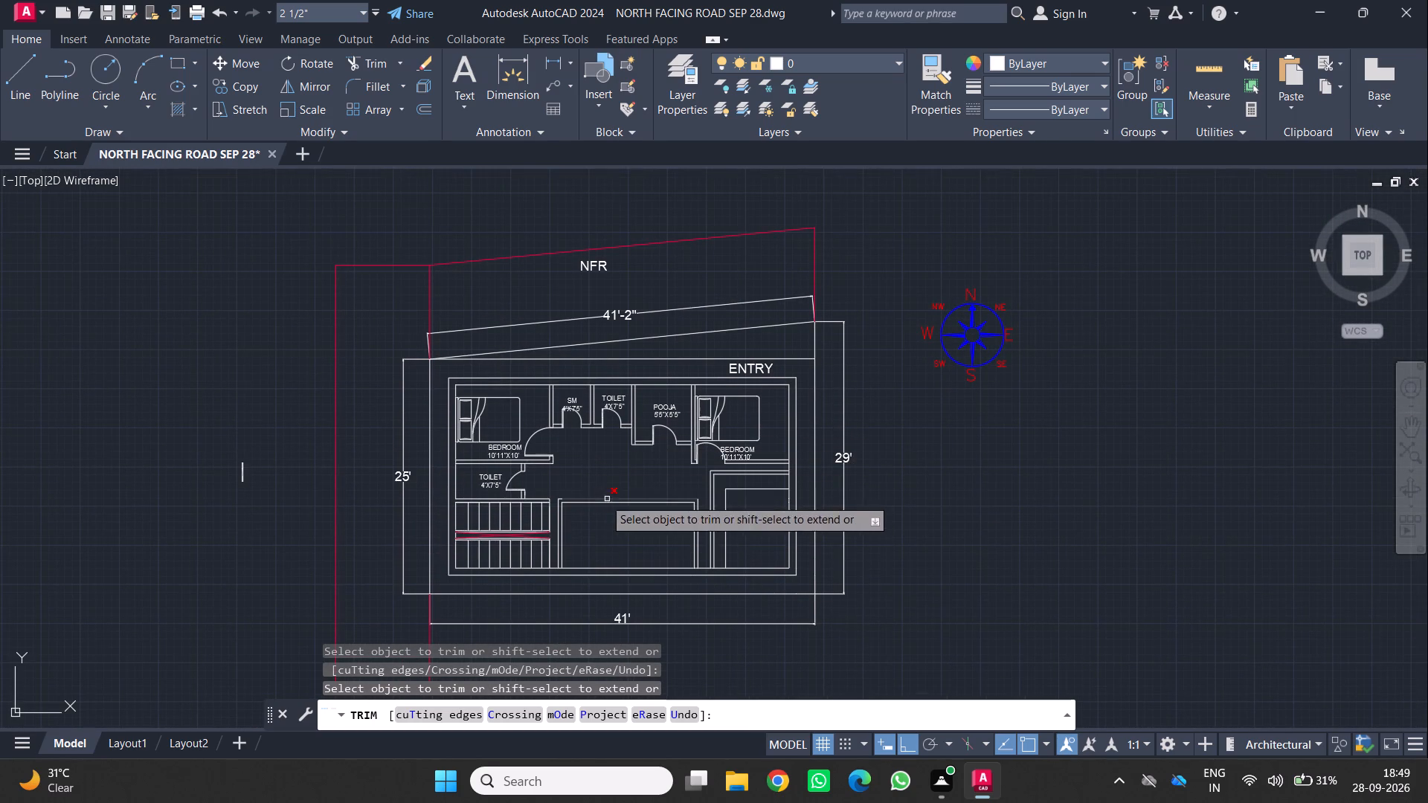
middle_click_drag(604, 498, 610, 446)
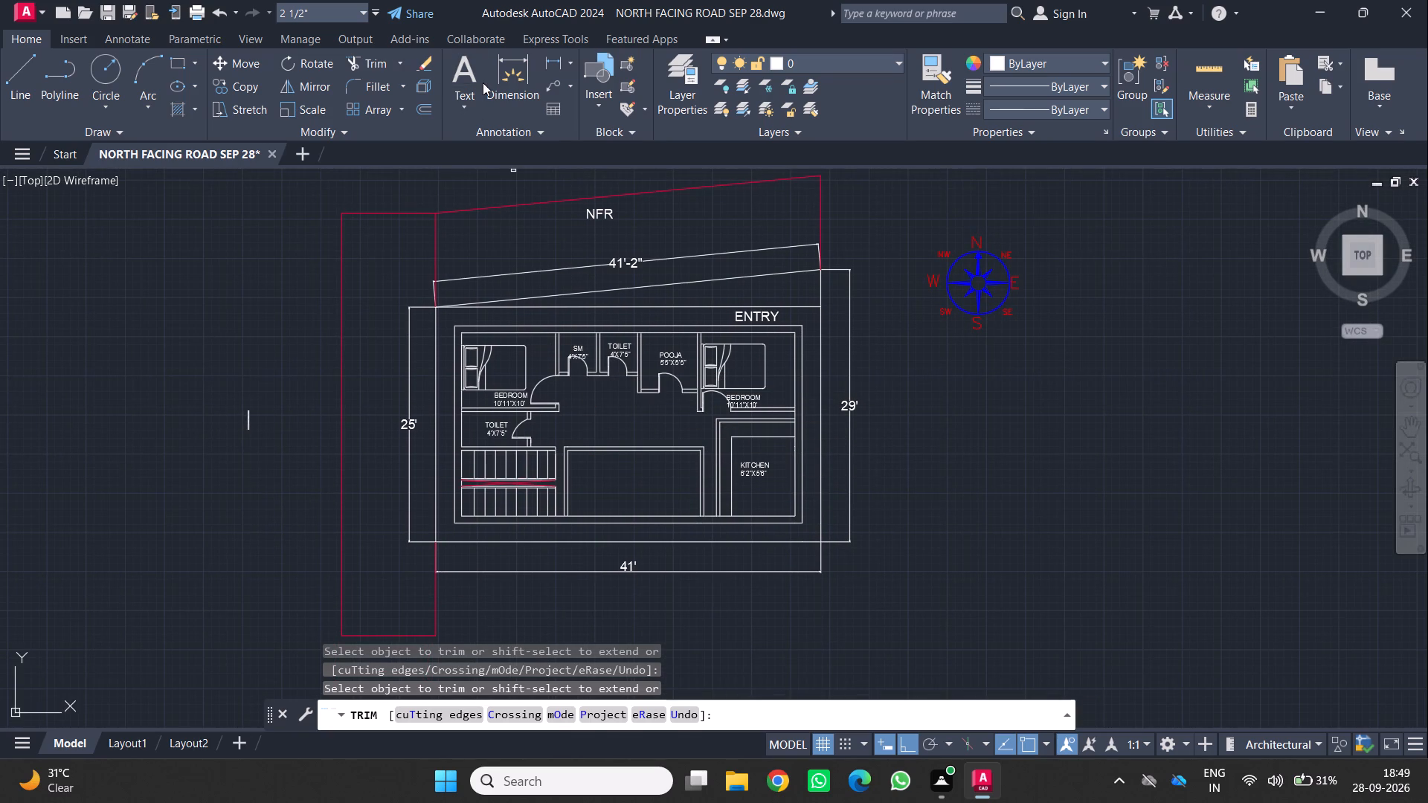
left_click(463, 67)
scroll(573, 471, "up", 1)
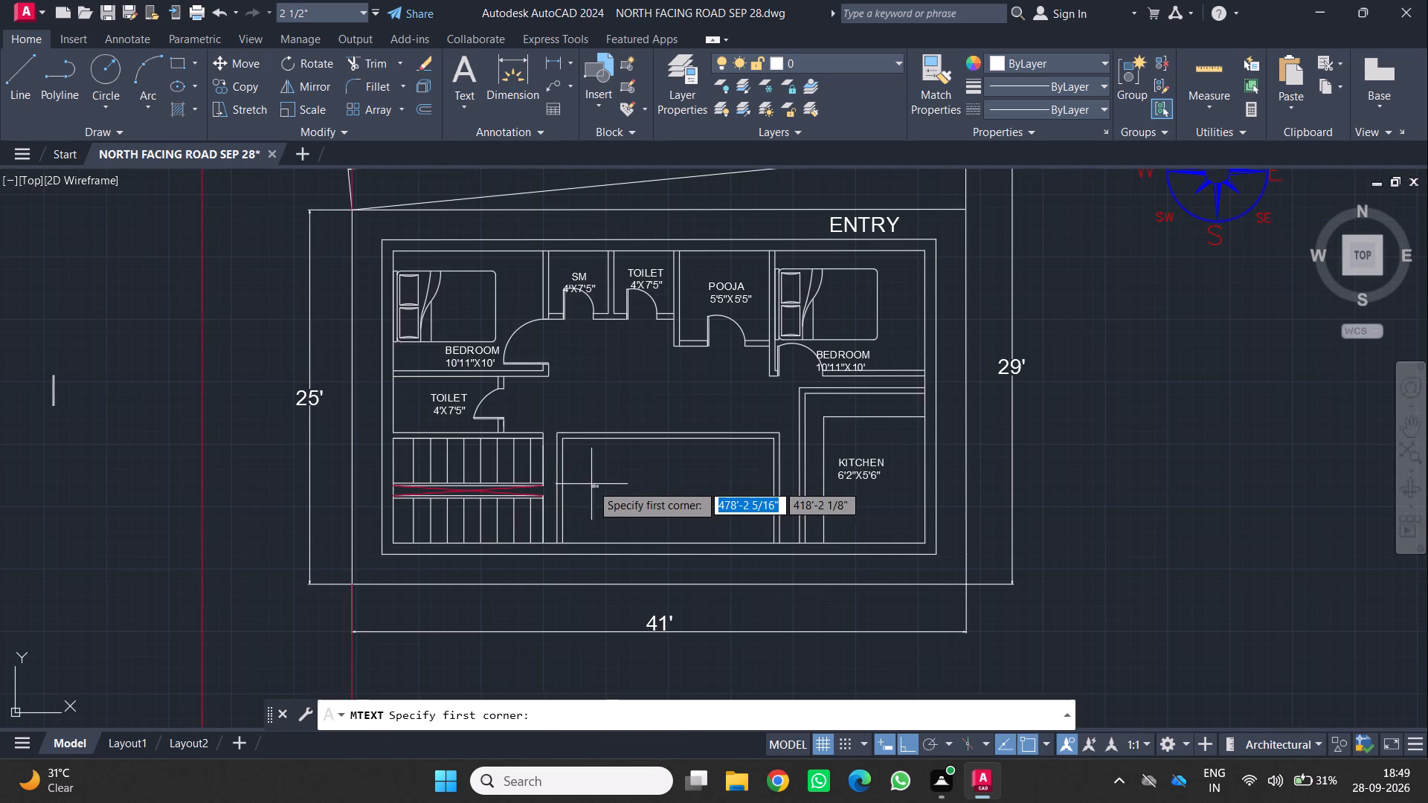
left_click(592, 475)
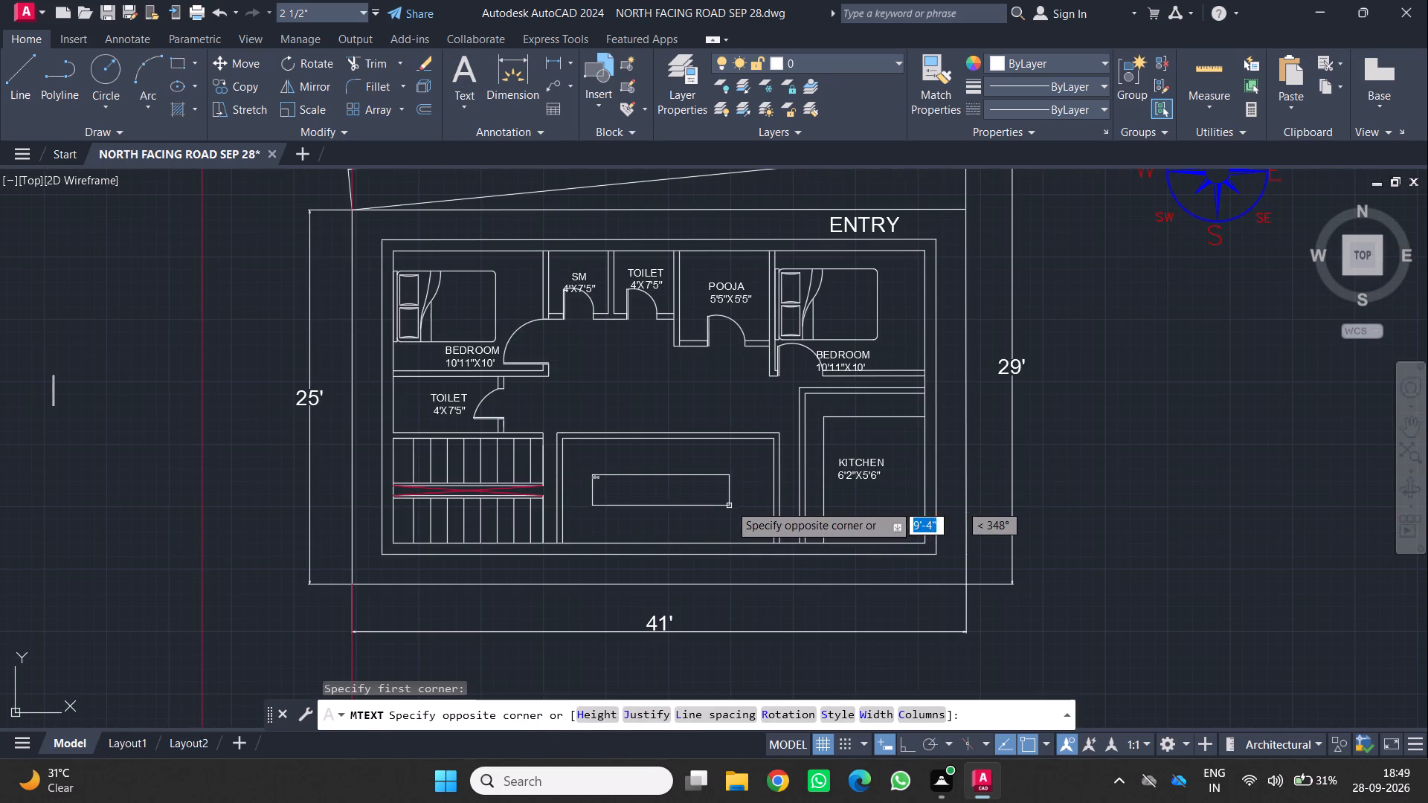
left_click(730, 503)
key("t")
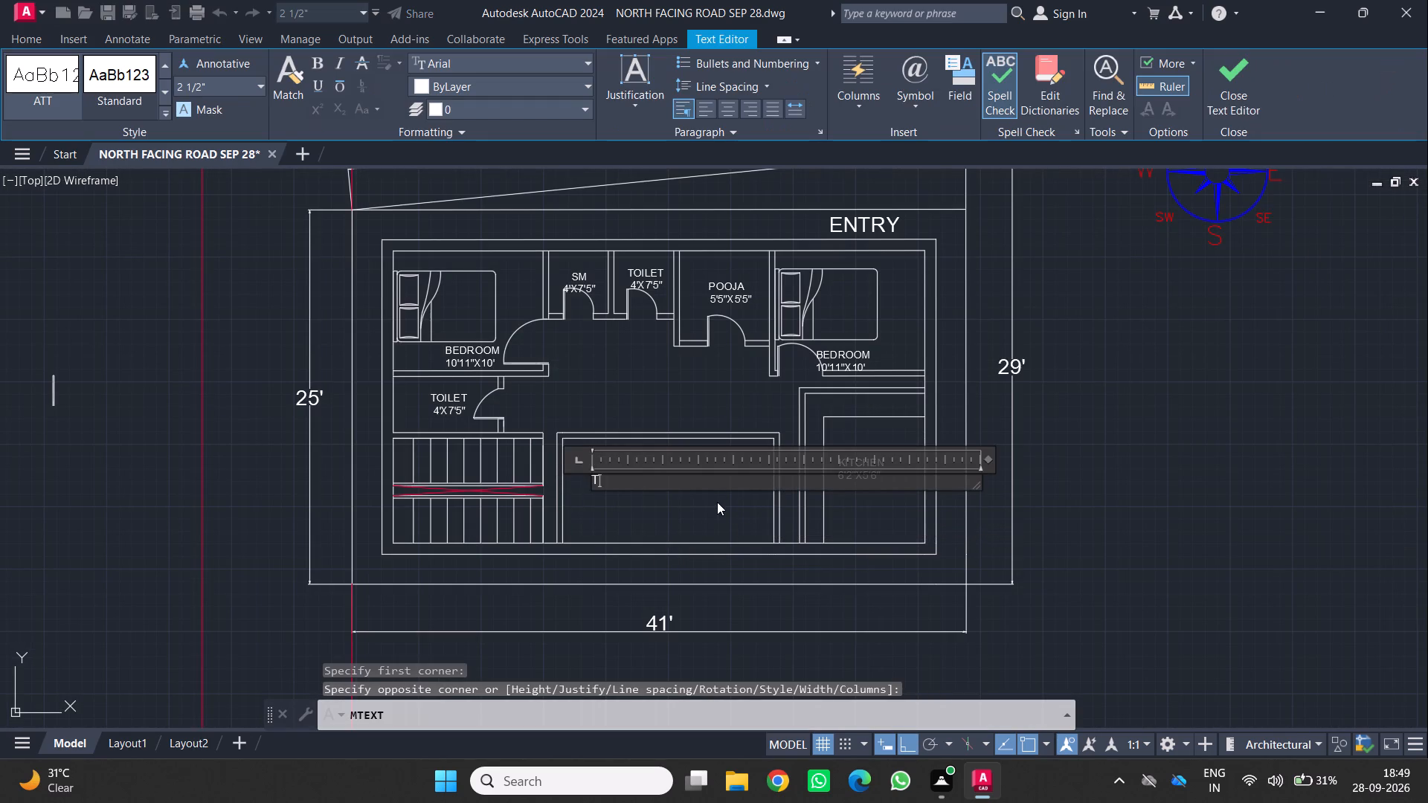
key("period")
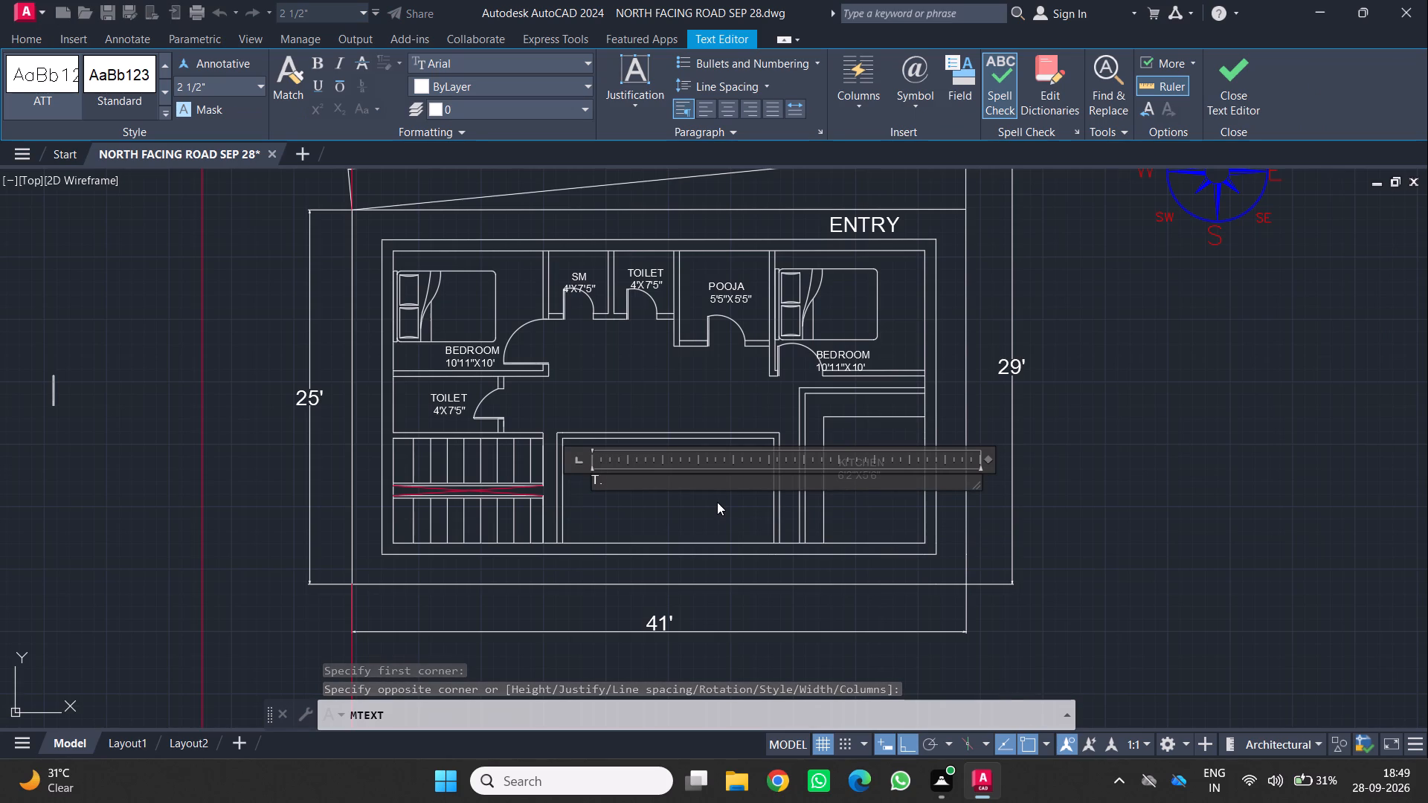
type("V")
key("space")
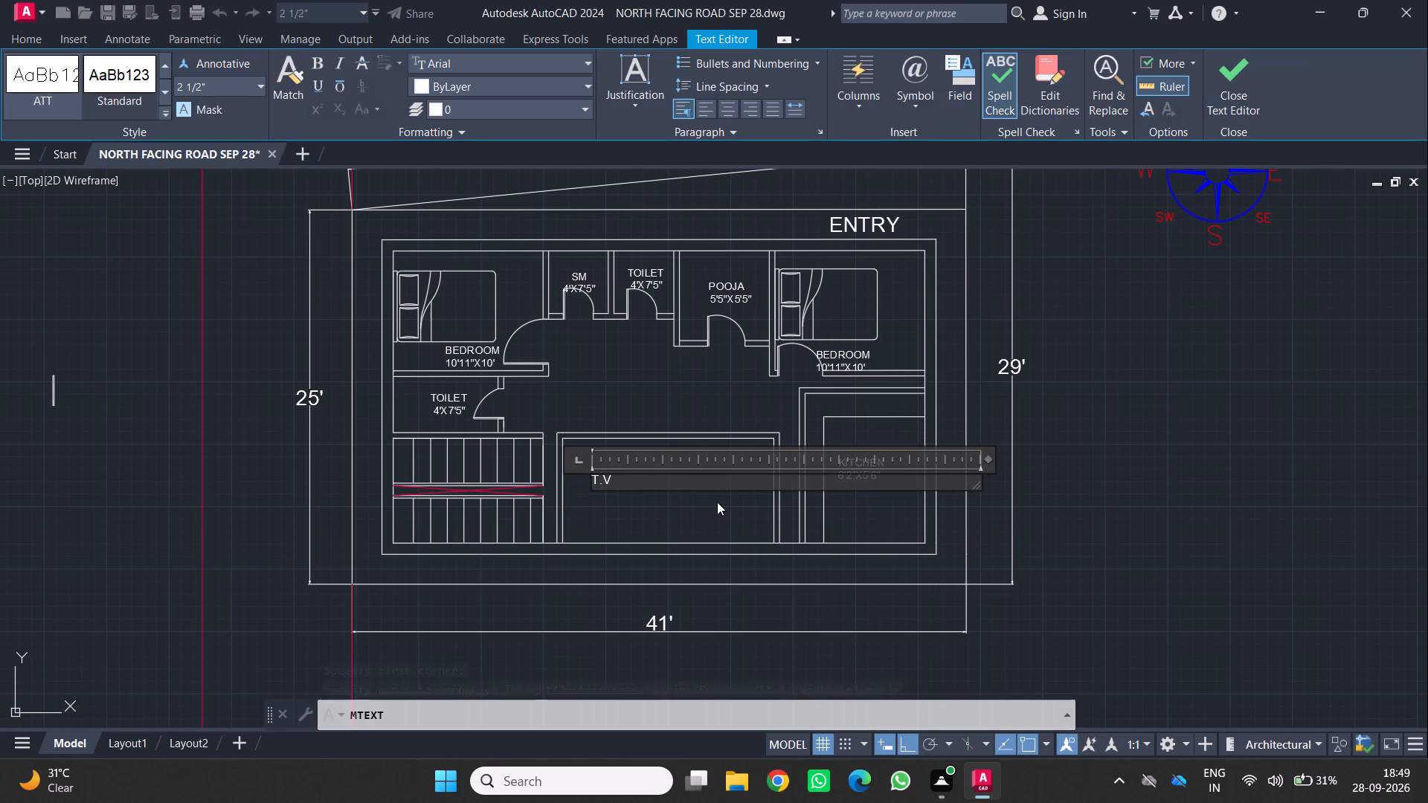
type("UNIT")
key("Return")
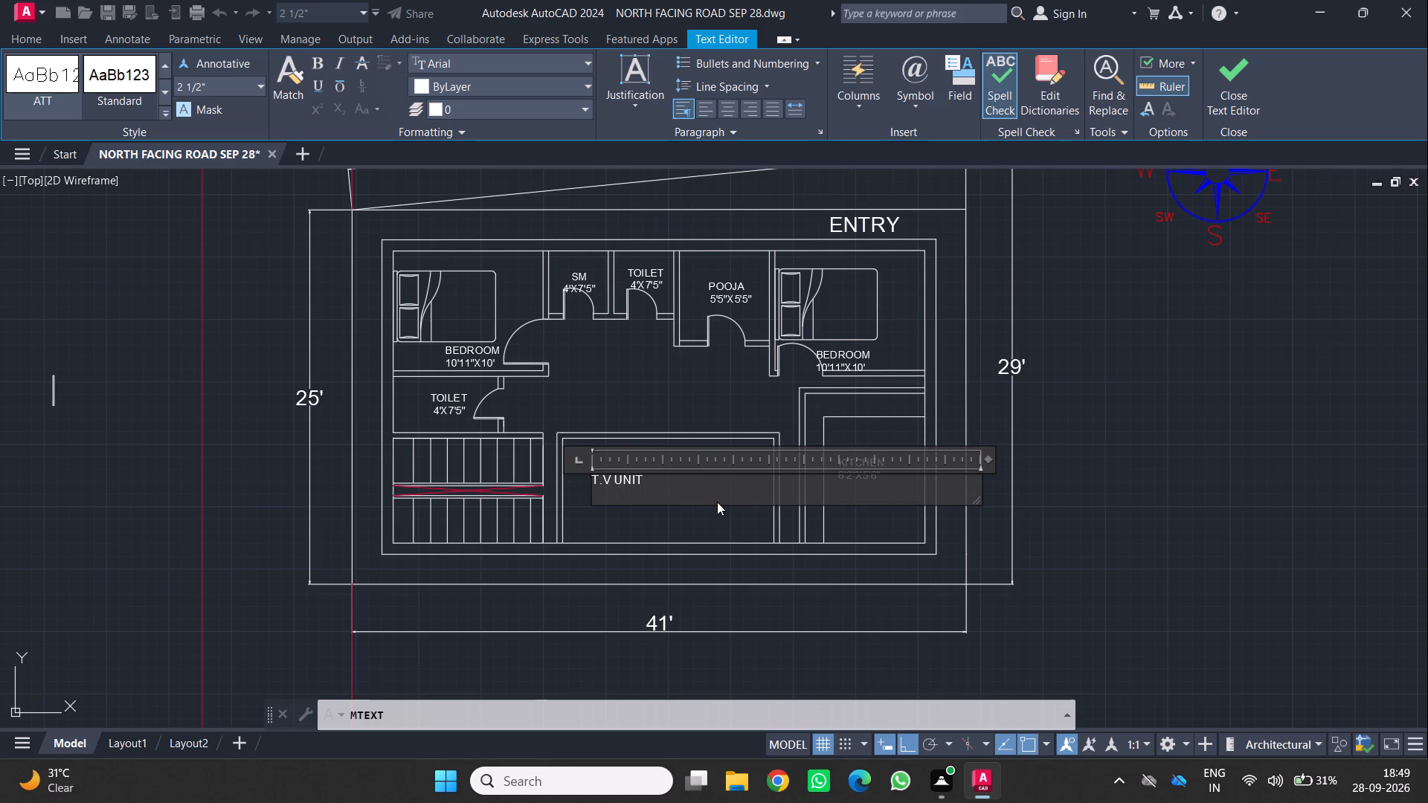
type("10'")
type("5\"X")
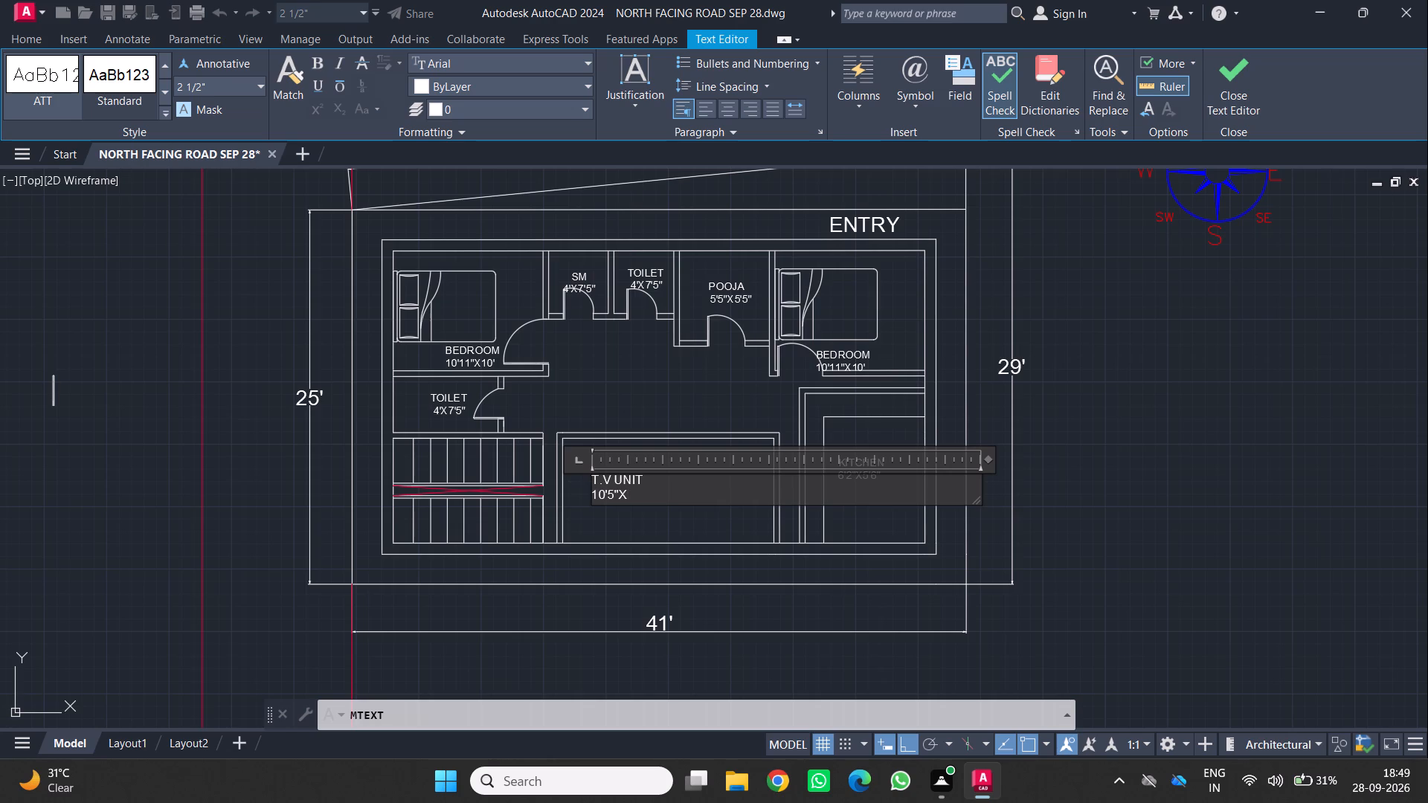
type("5'")
type("2\"")
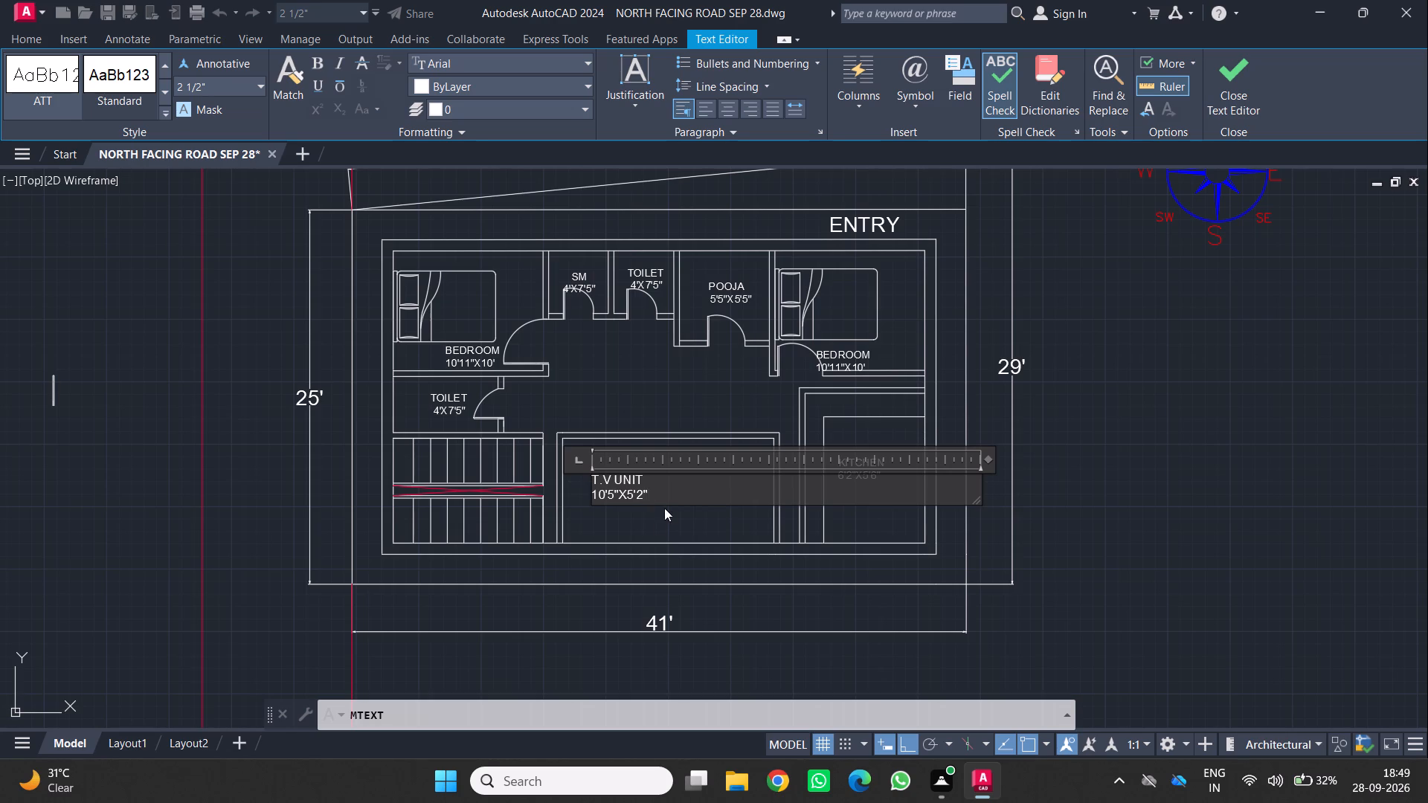
left_click(653, 523)
Set the T.V UNIT label's text height to 6" first, and finally to 8".
left_click(599, 486)
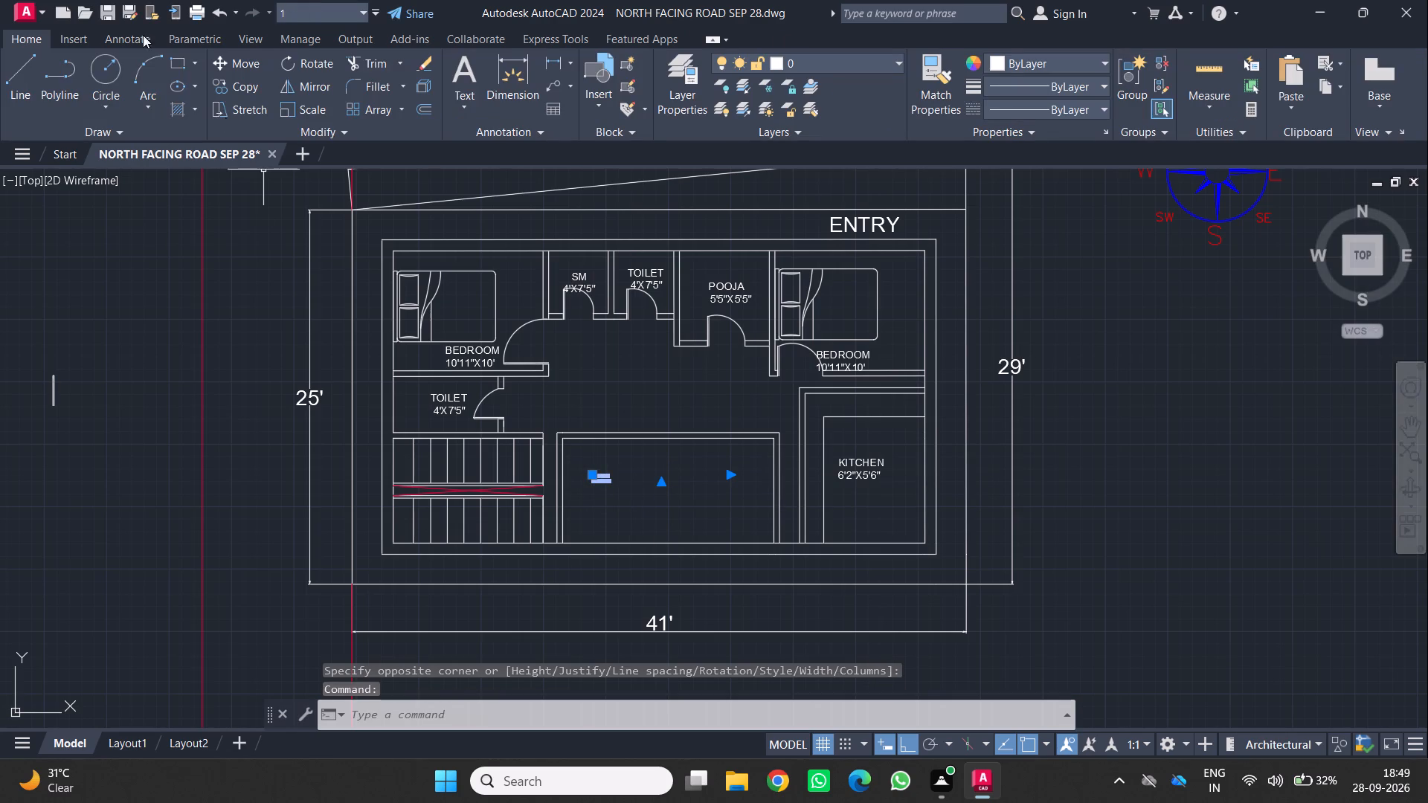
key("p")
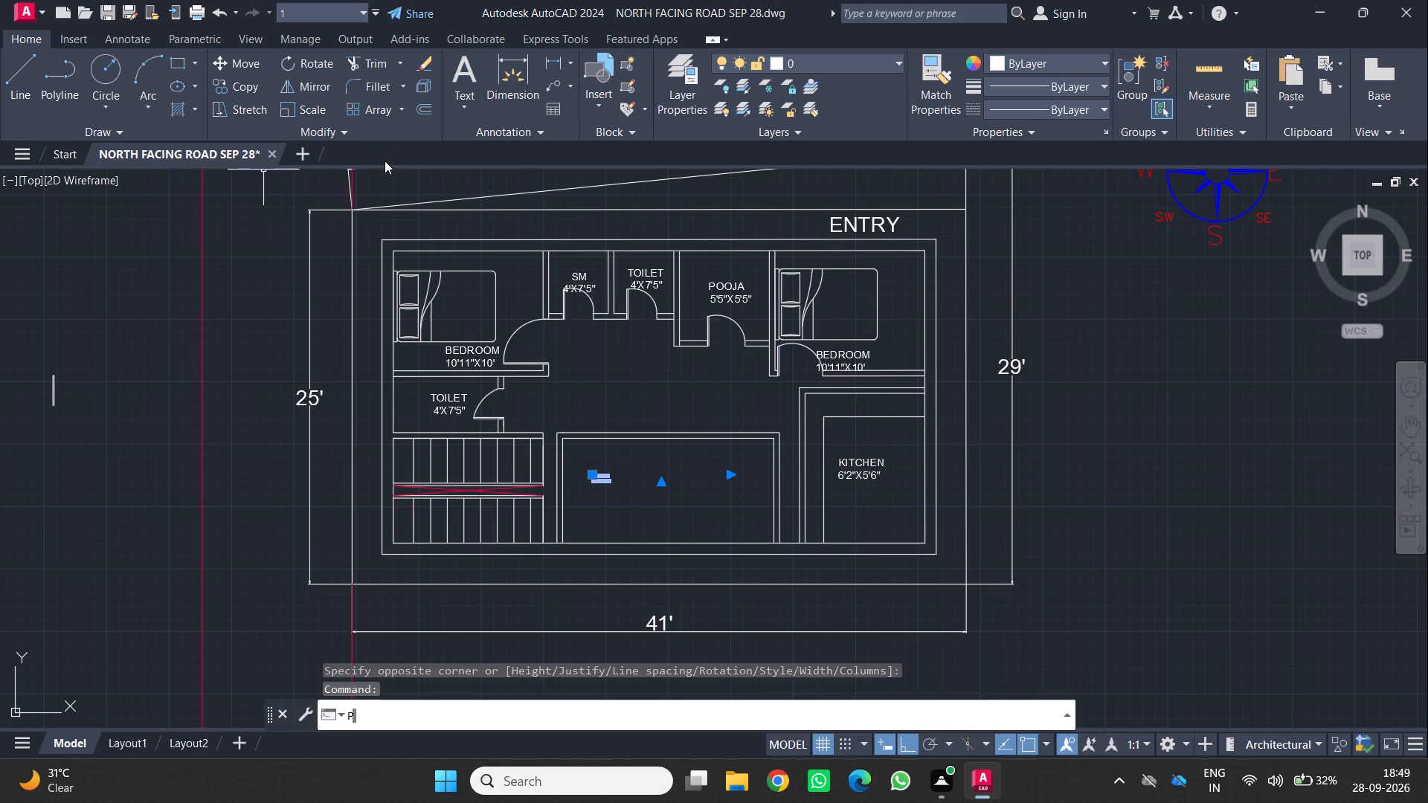
key("r")
key("Return")
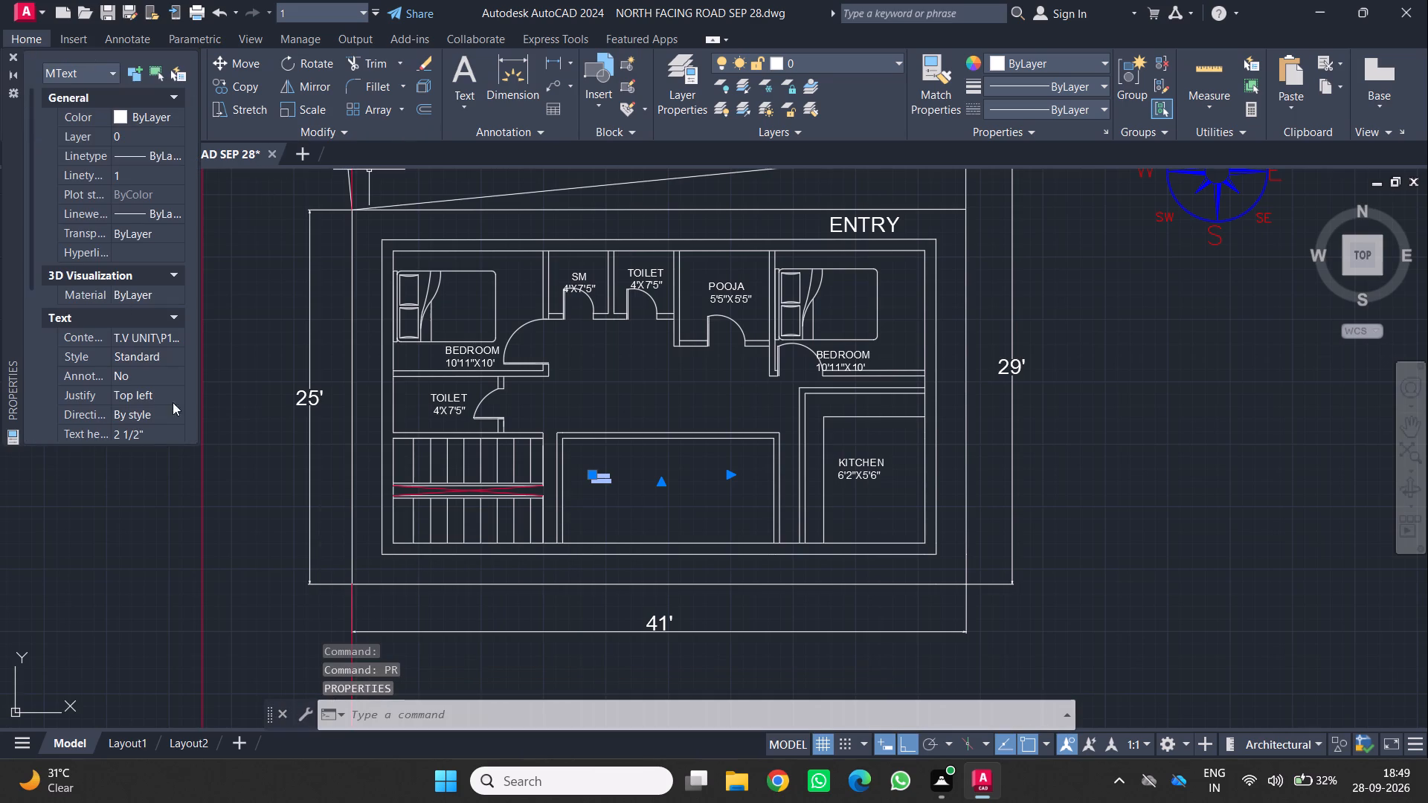
left_click(167, 432)
key("6")
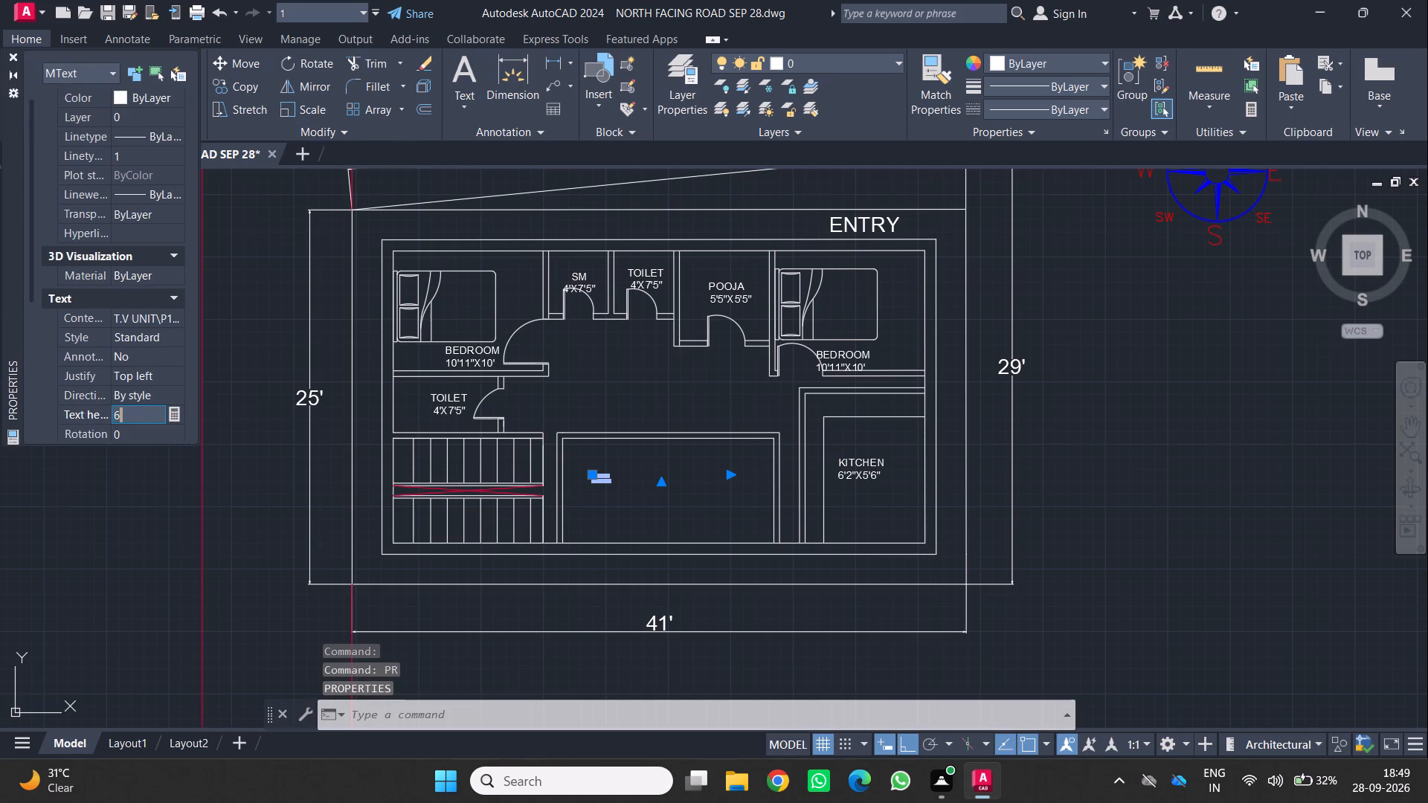
key("Return")
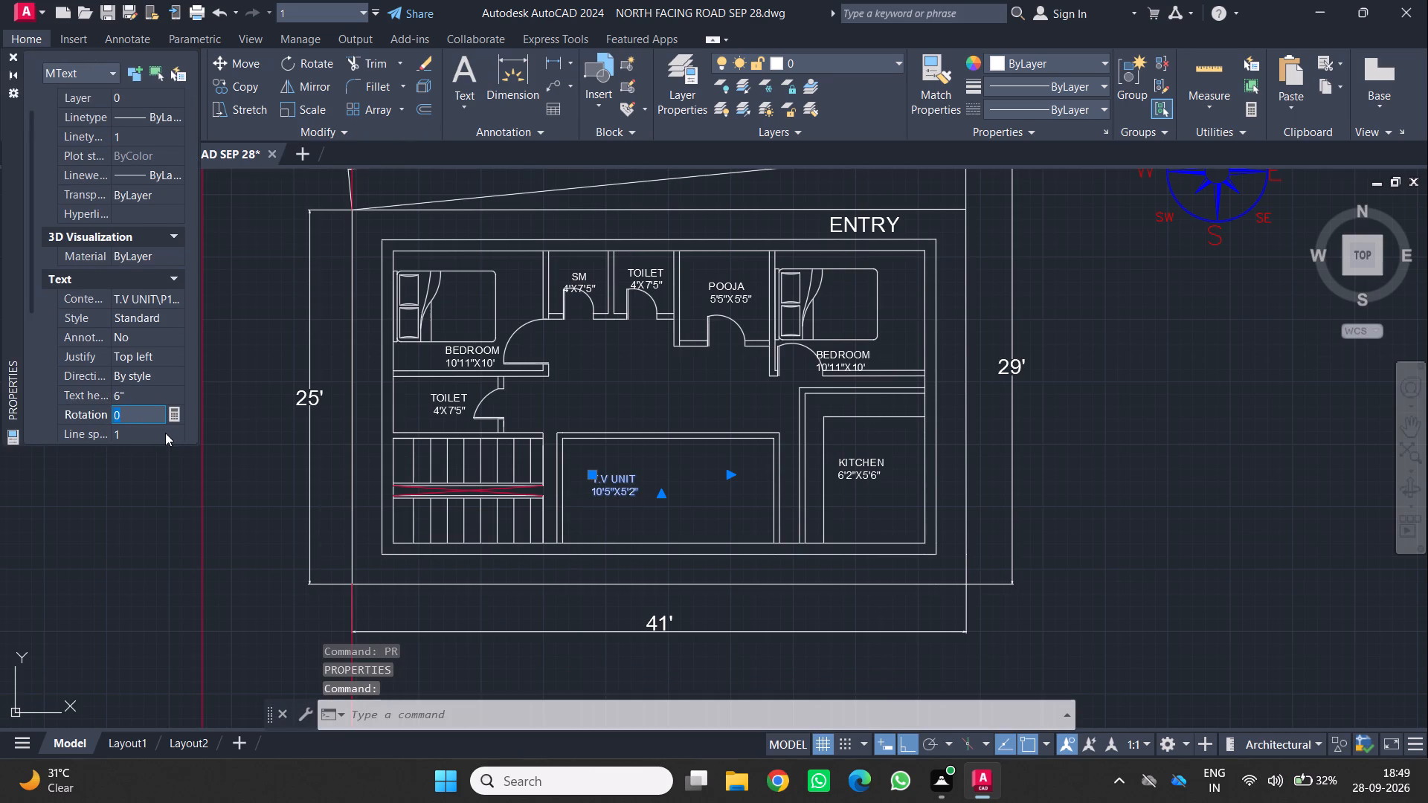
left_click(139, 390)
type("68")
key("BackSpace")
key("BackSpace")
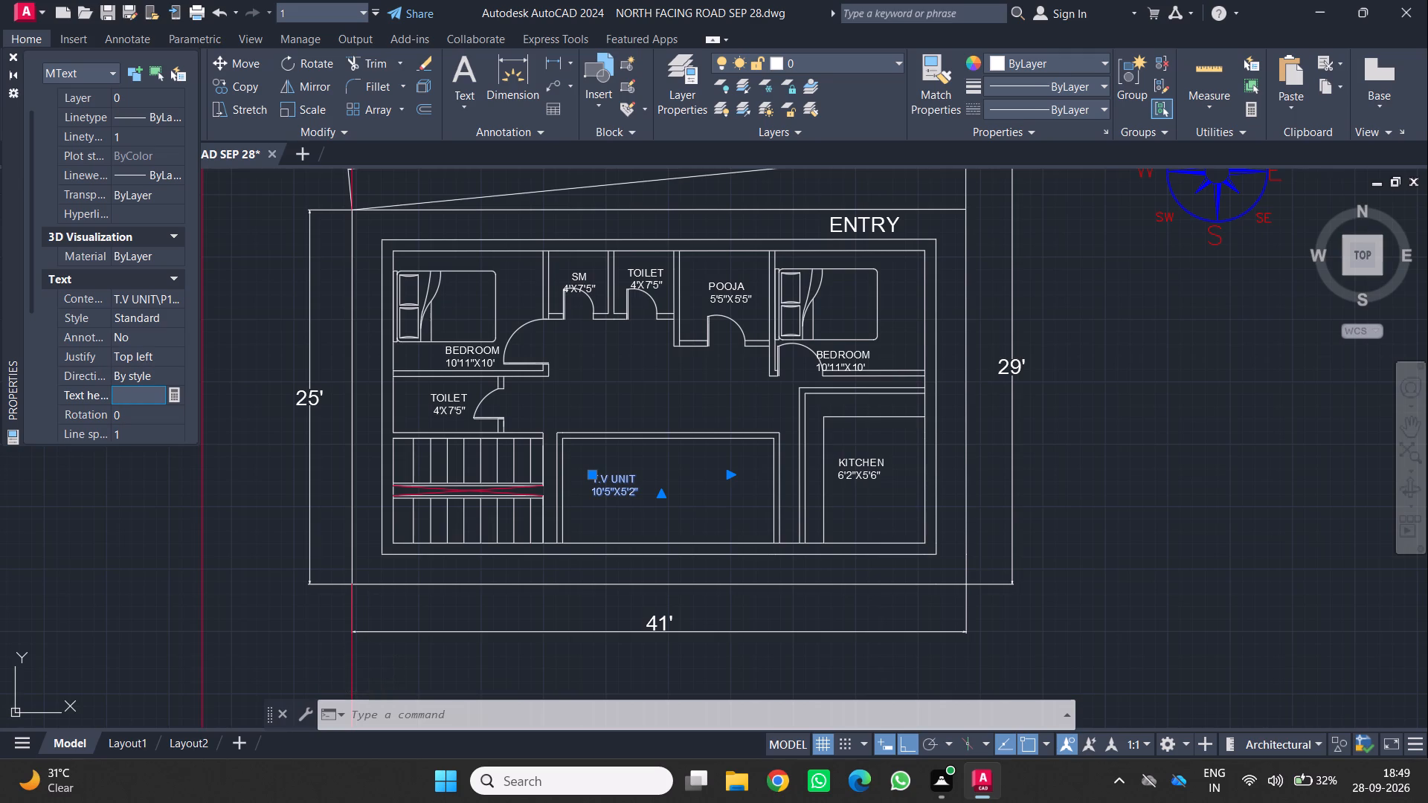
key("8")
key("Return")
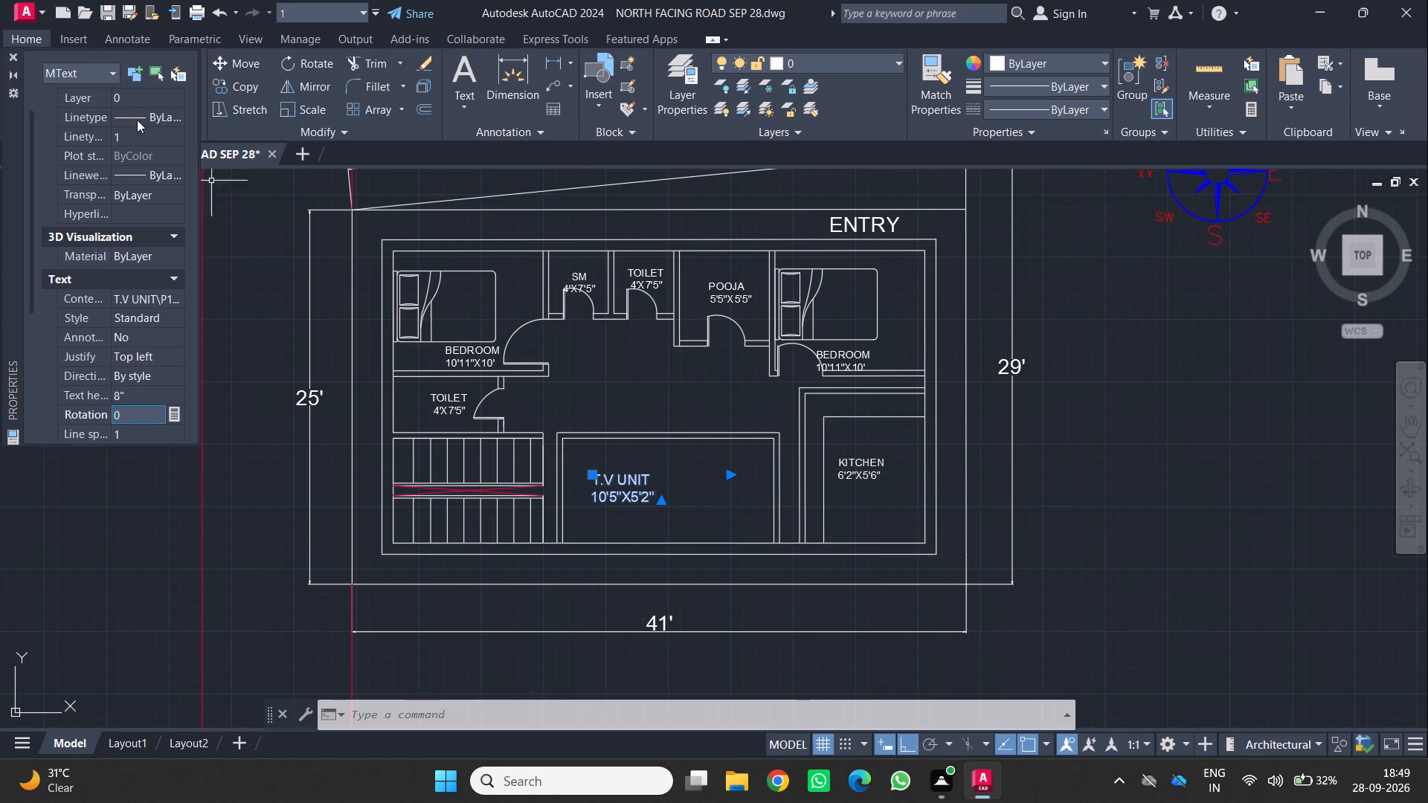
left_click(12, 55)
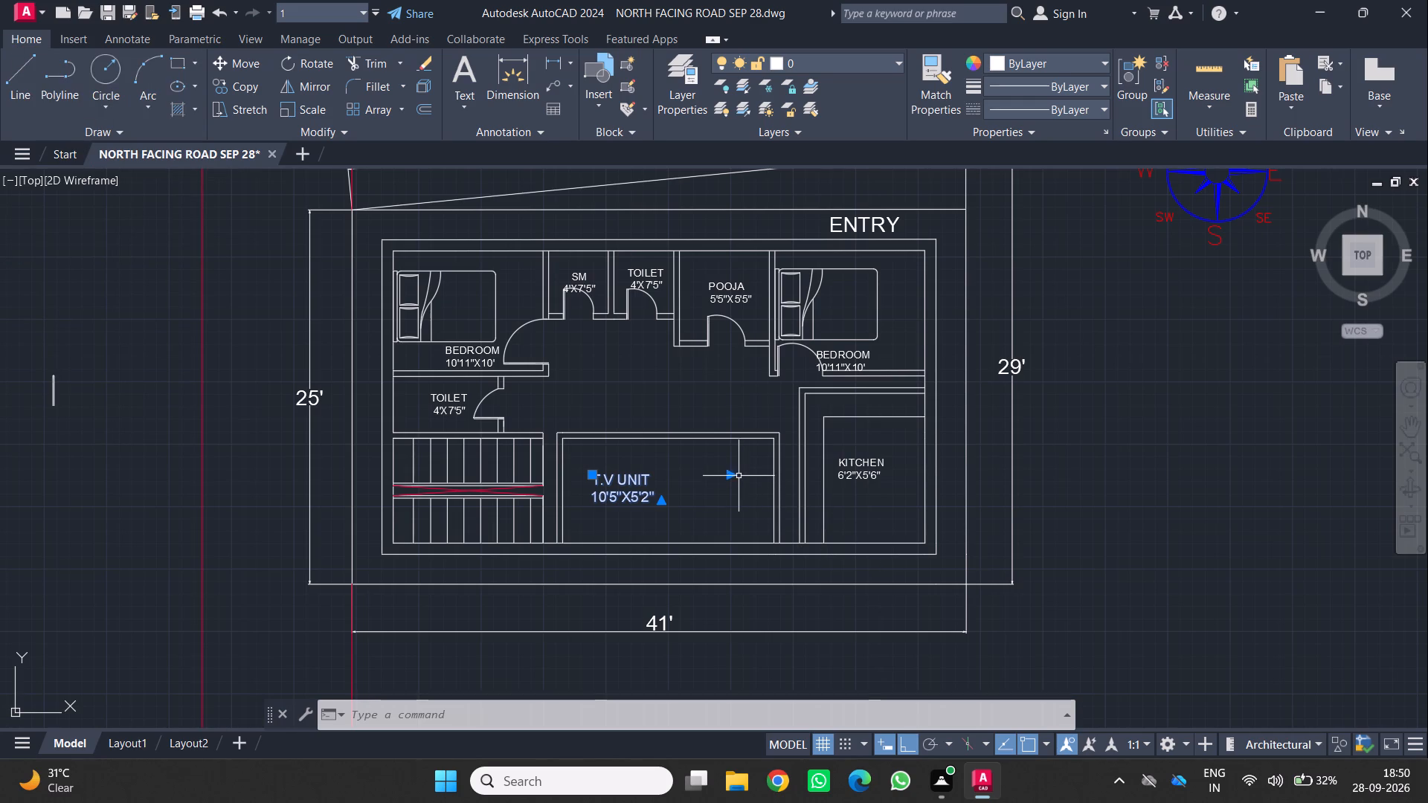
Move the T.V UNIT label horizontally towards the kitchen side so it sits centred in its room.
left_click_drag(737, 474, 782, 474)
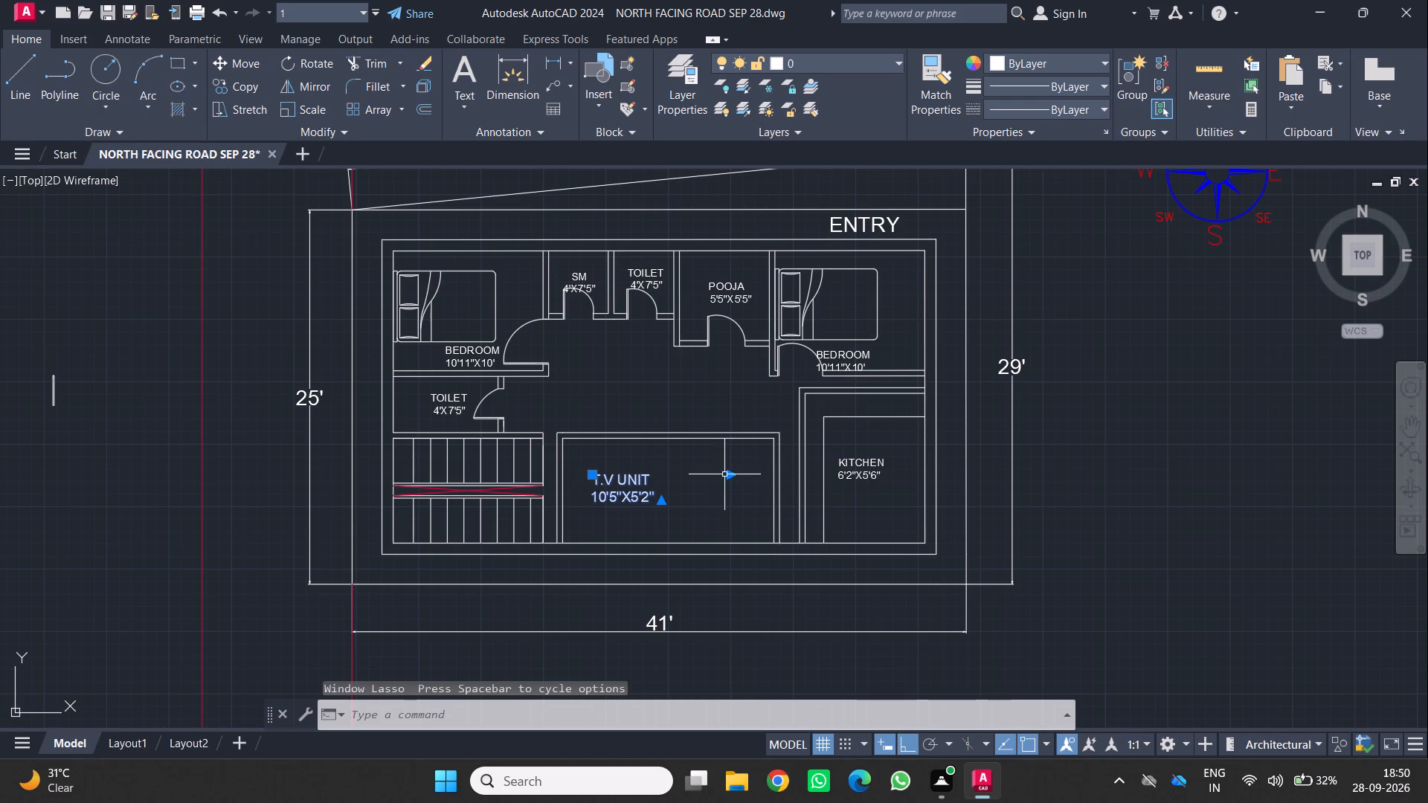
key("Escape")
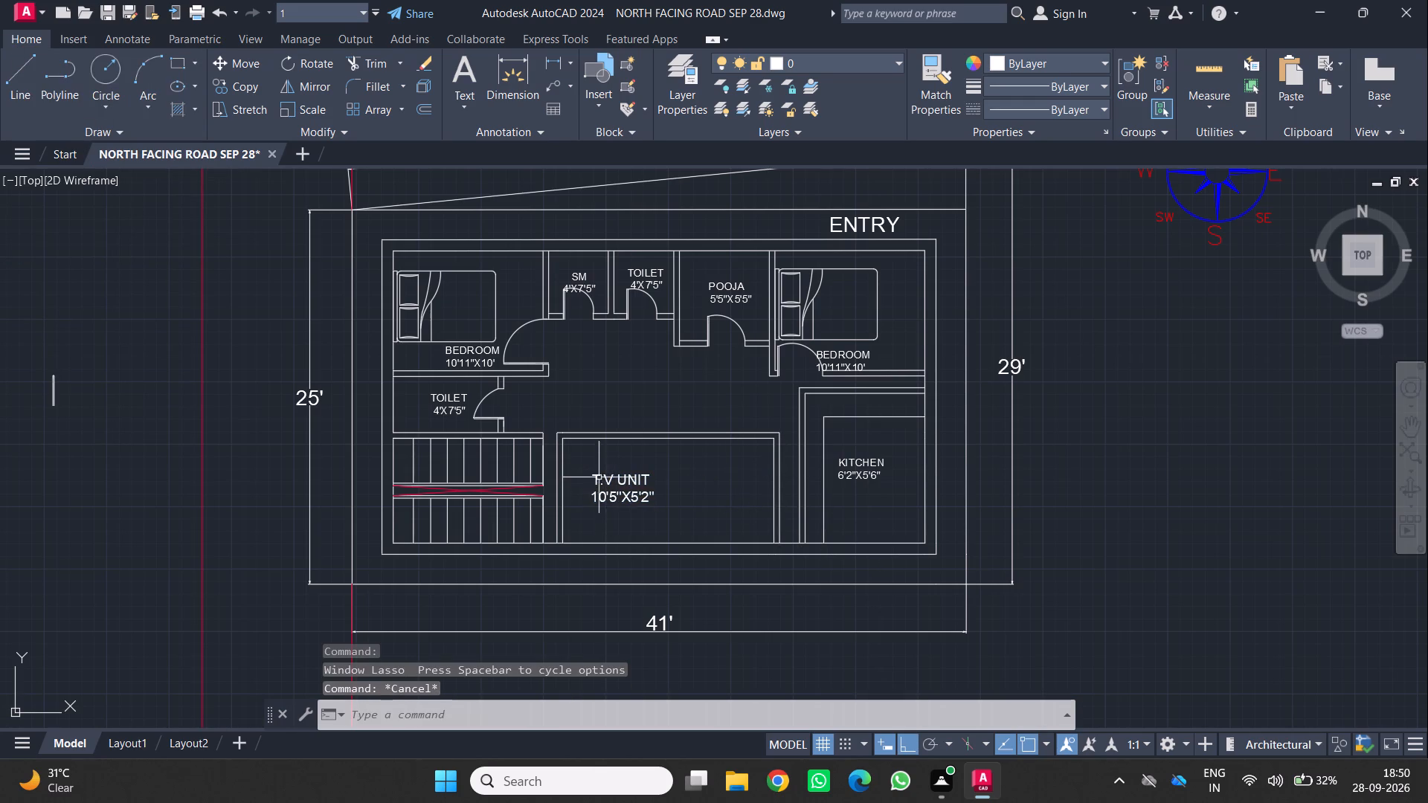
left_click(609, 476)
key("m")
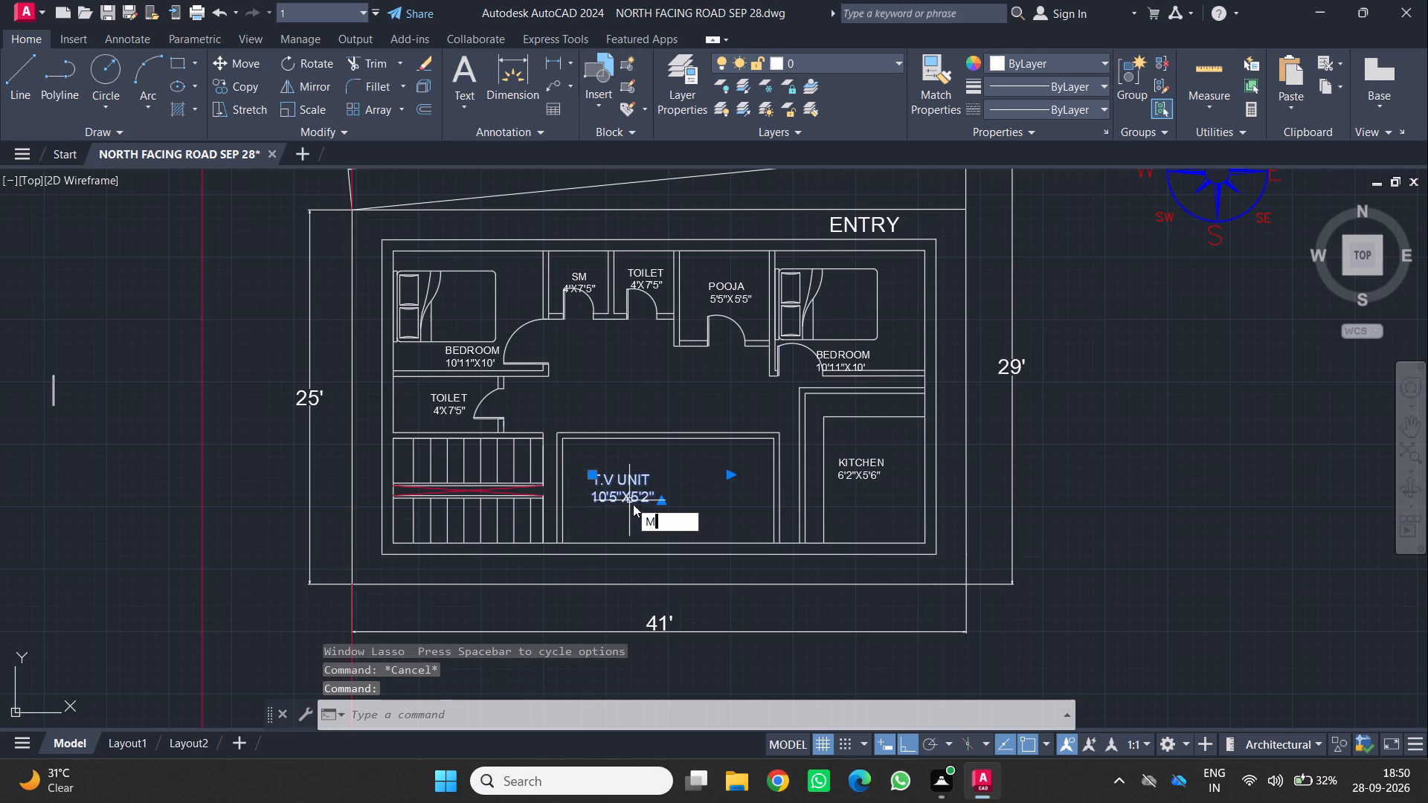
key("Return")
left_click(629, 500)
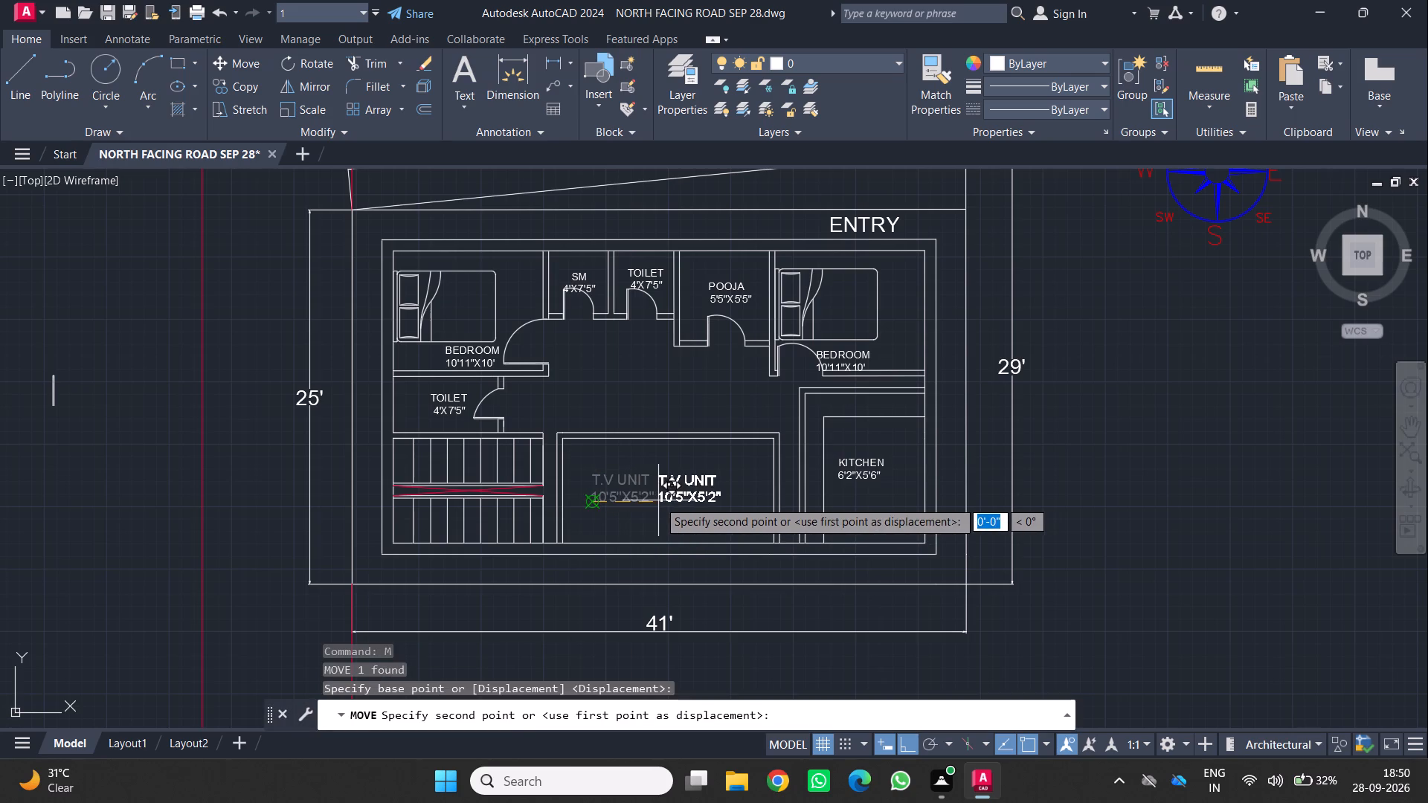
left_click(637, 494)
left_click_drag(626, 494, 653, 505)
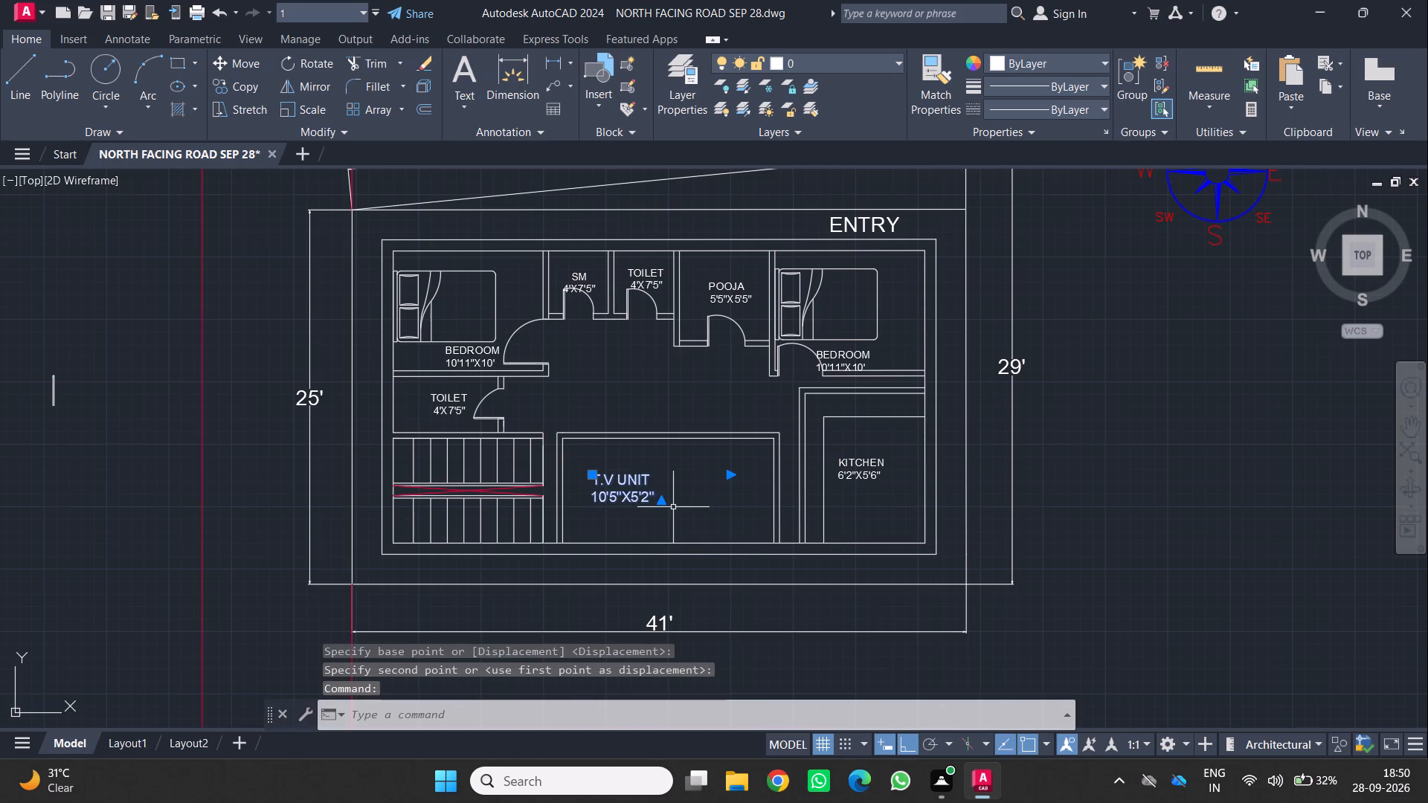
key("m")
key("Return")
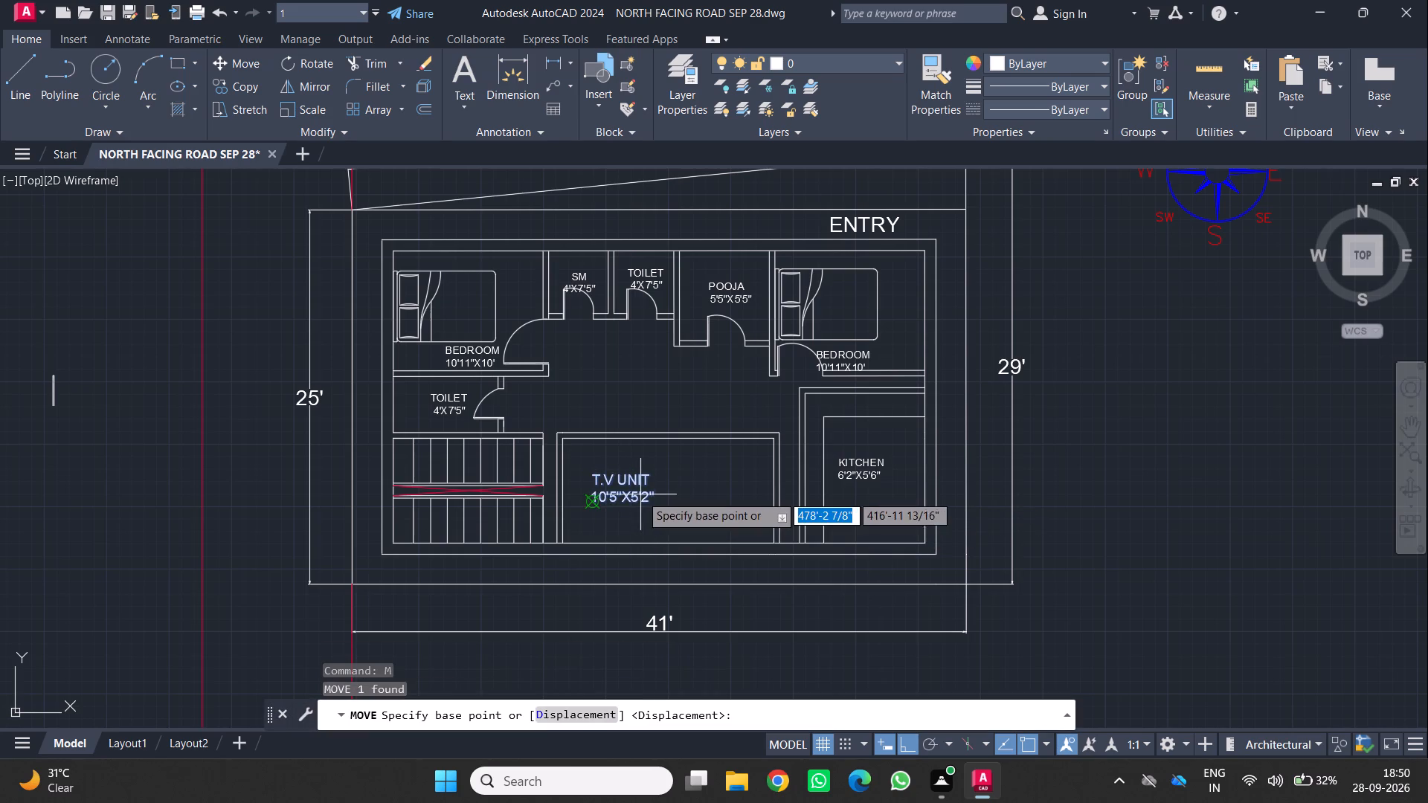
left_click_drag(640, 494, 648, 500)
left_click(666, 507)
left_click(675, 507)
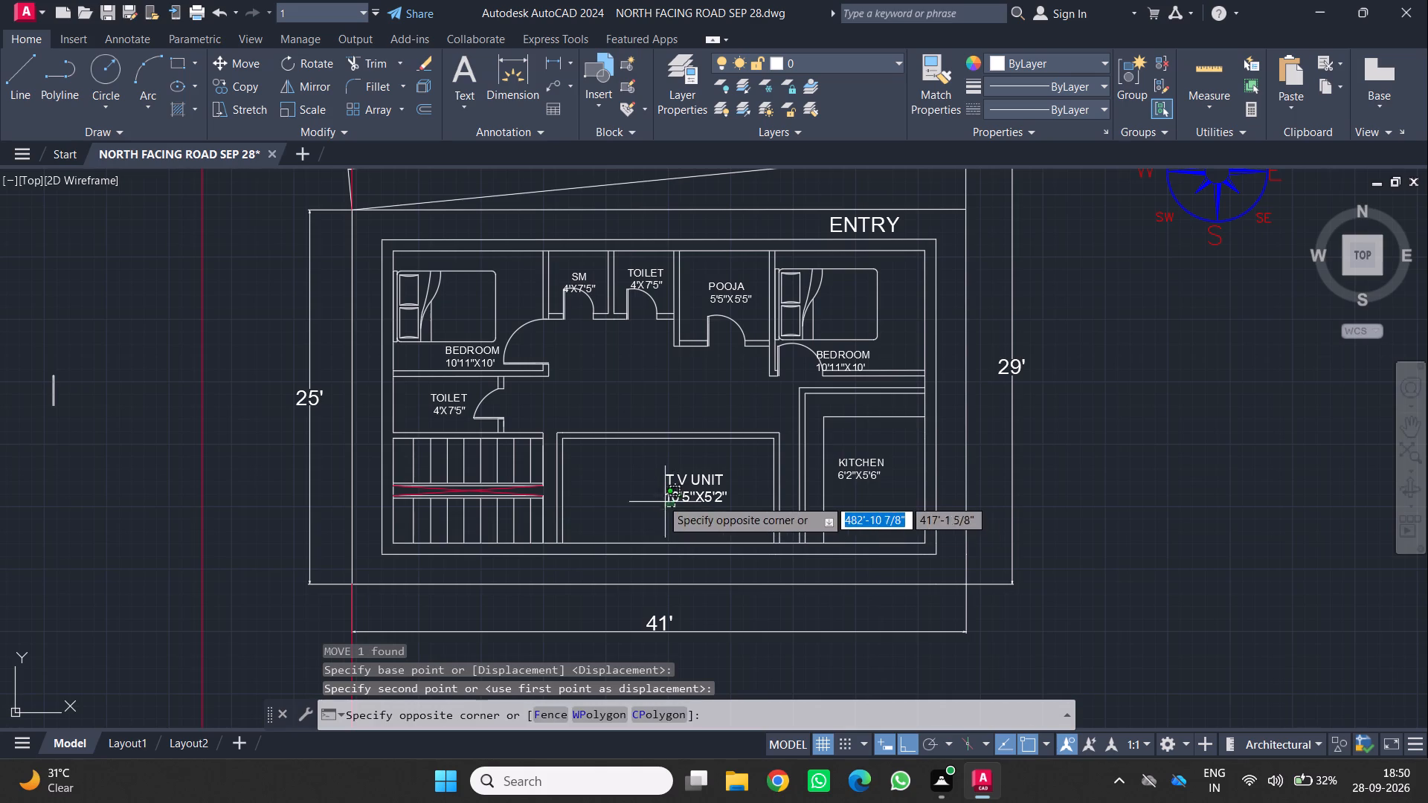
left_click(661, 499)
key("m")
key("Return")
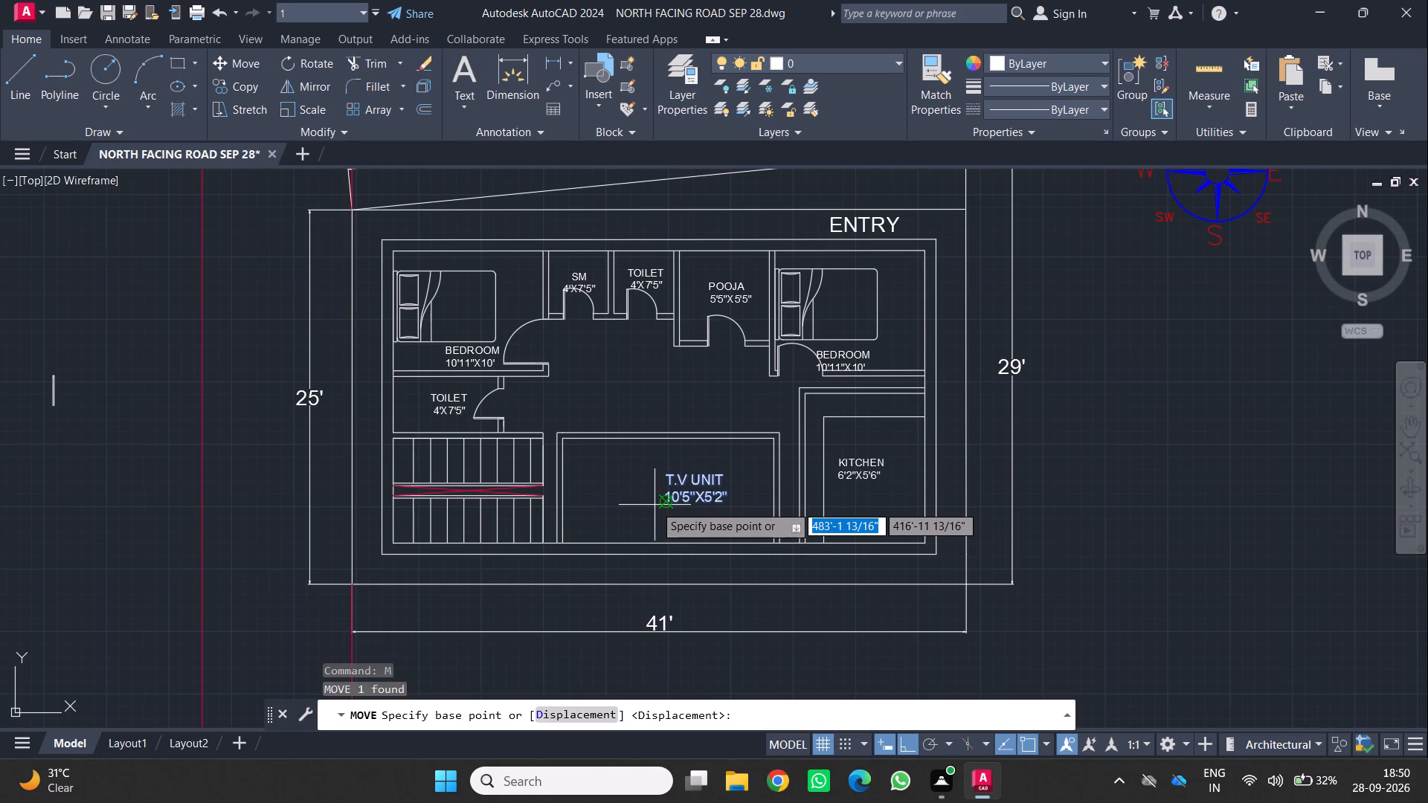
left_click(660, 500)
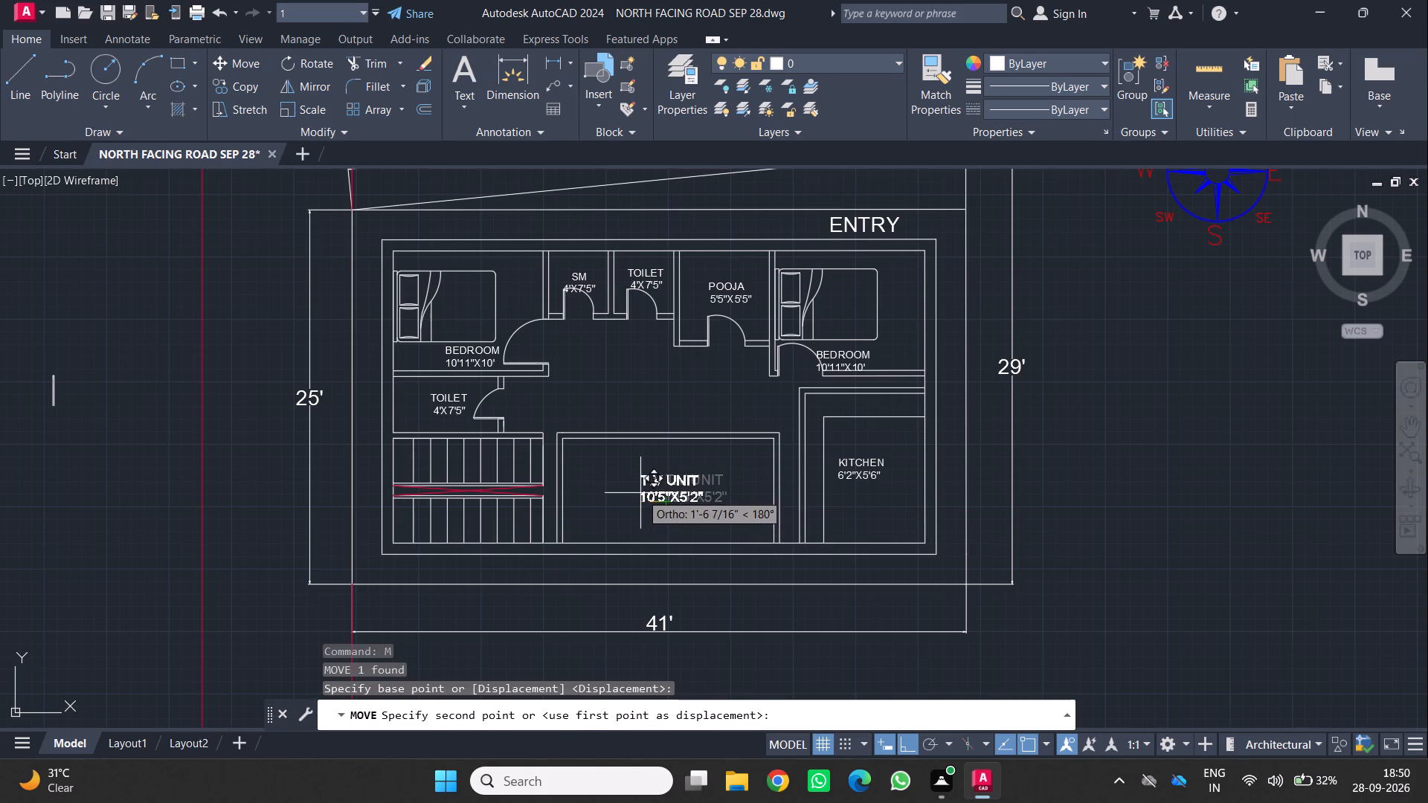
left_click(640, 493)
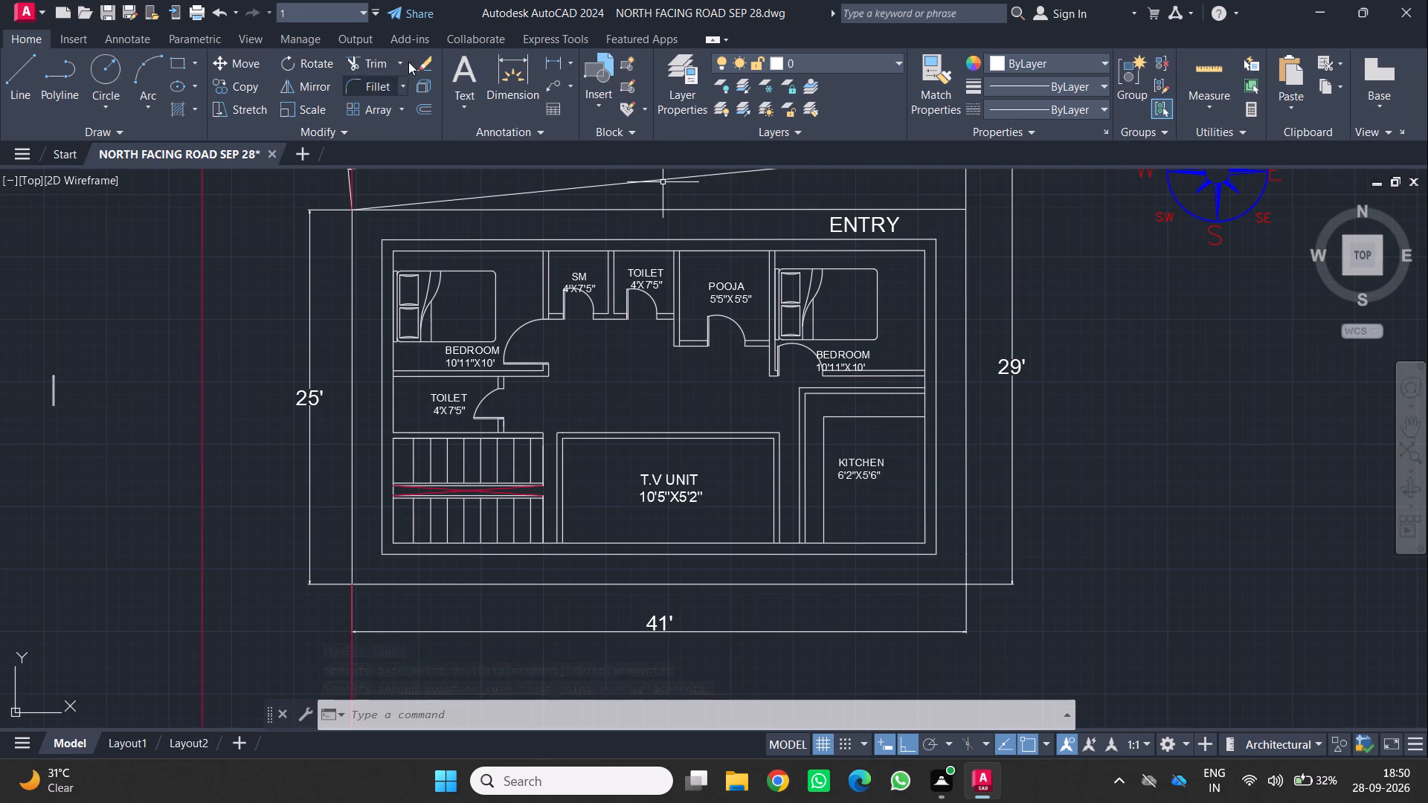
Add a multiline text label "HALL" in the open space between the pooja room and the T.V unit room.
left_click(457, 65)
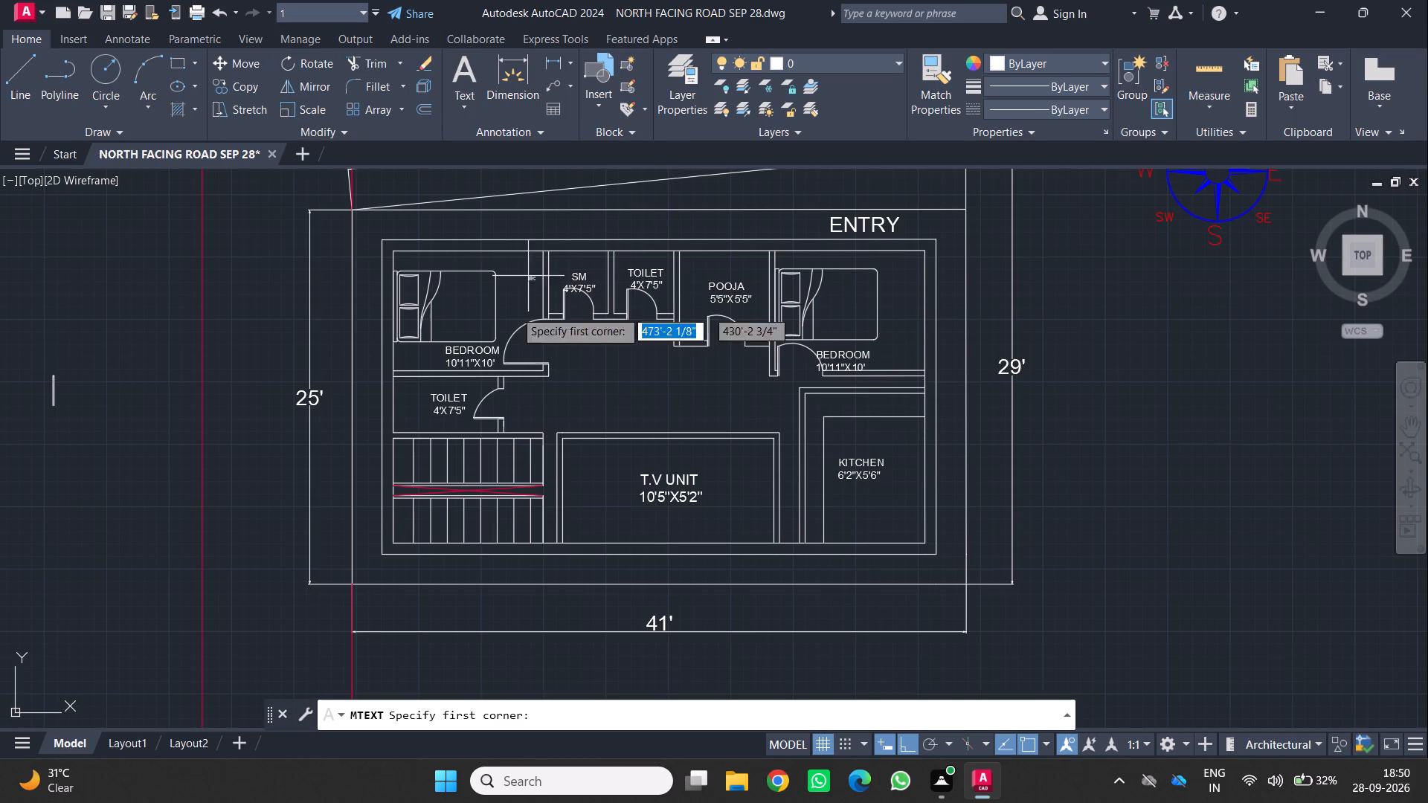
left_click(606, 358)
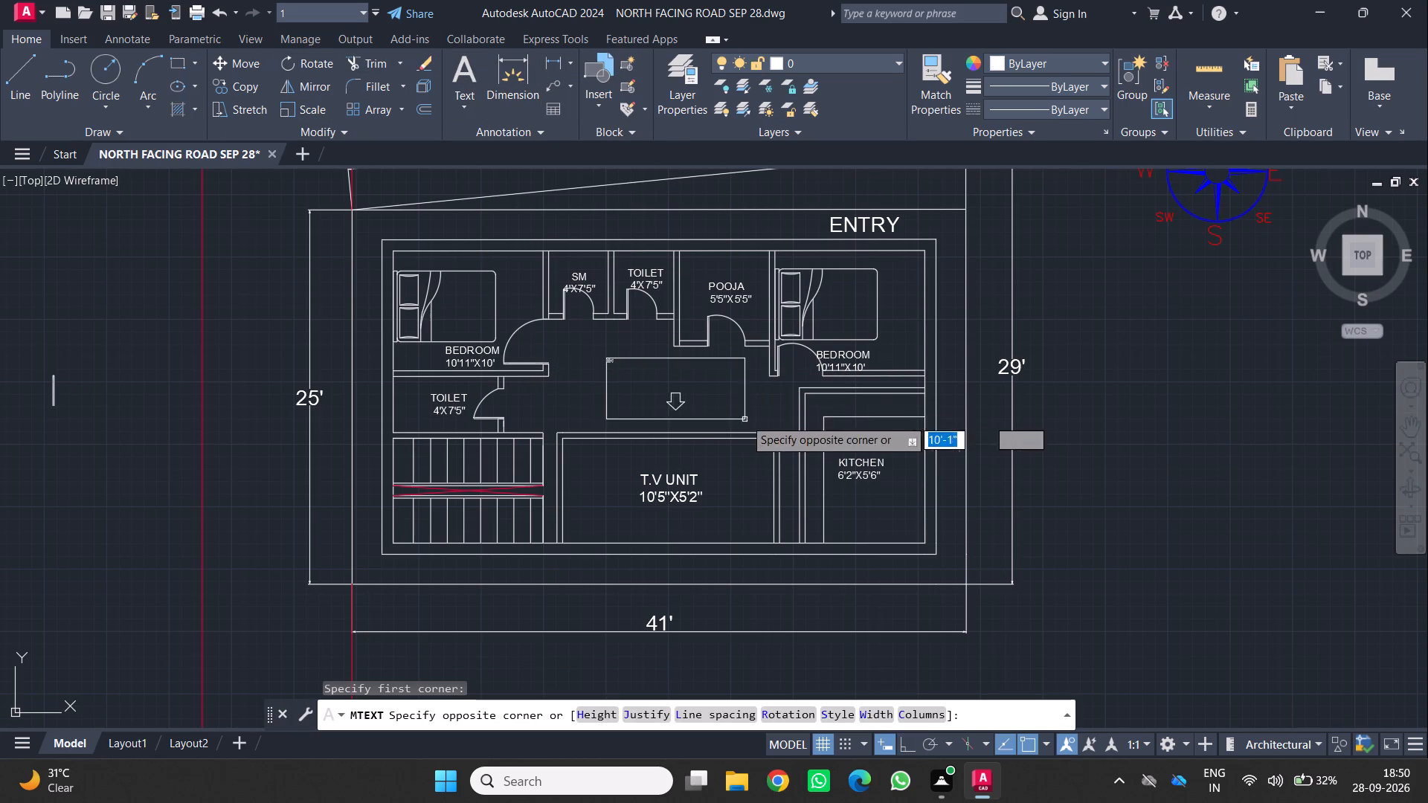
left_click(686, 402)
type("HALL")
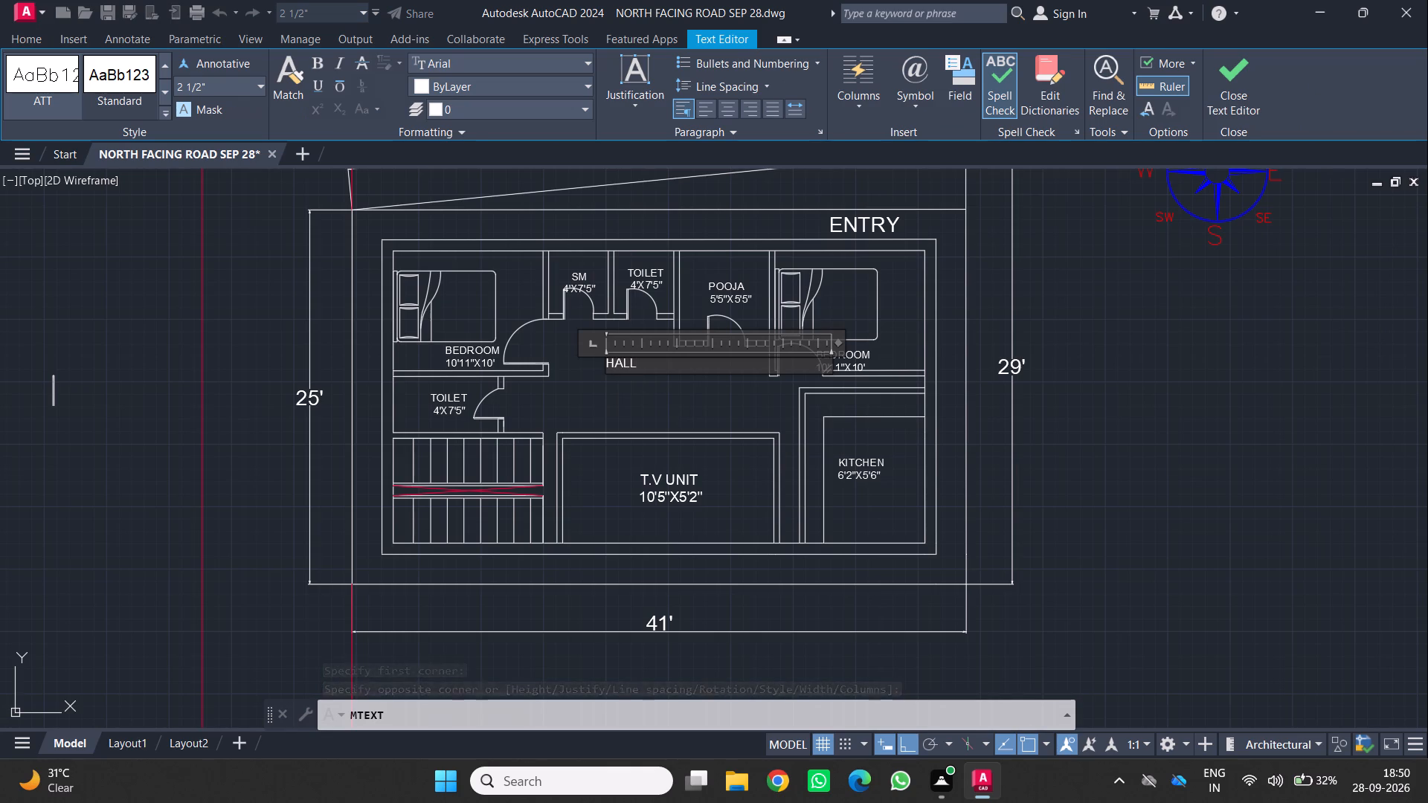
key("Return")
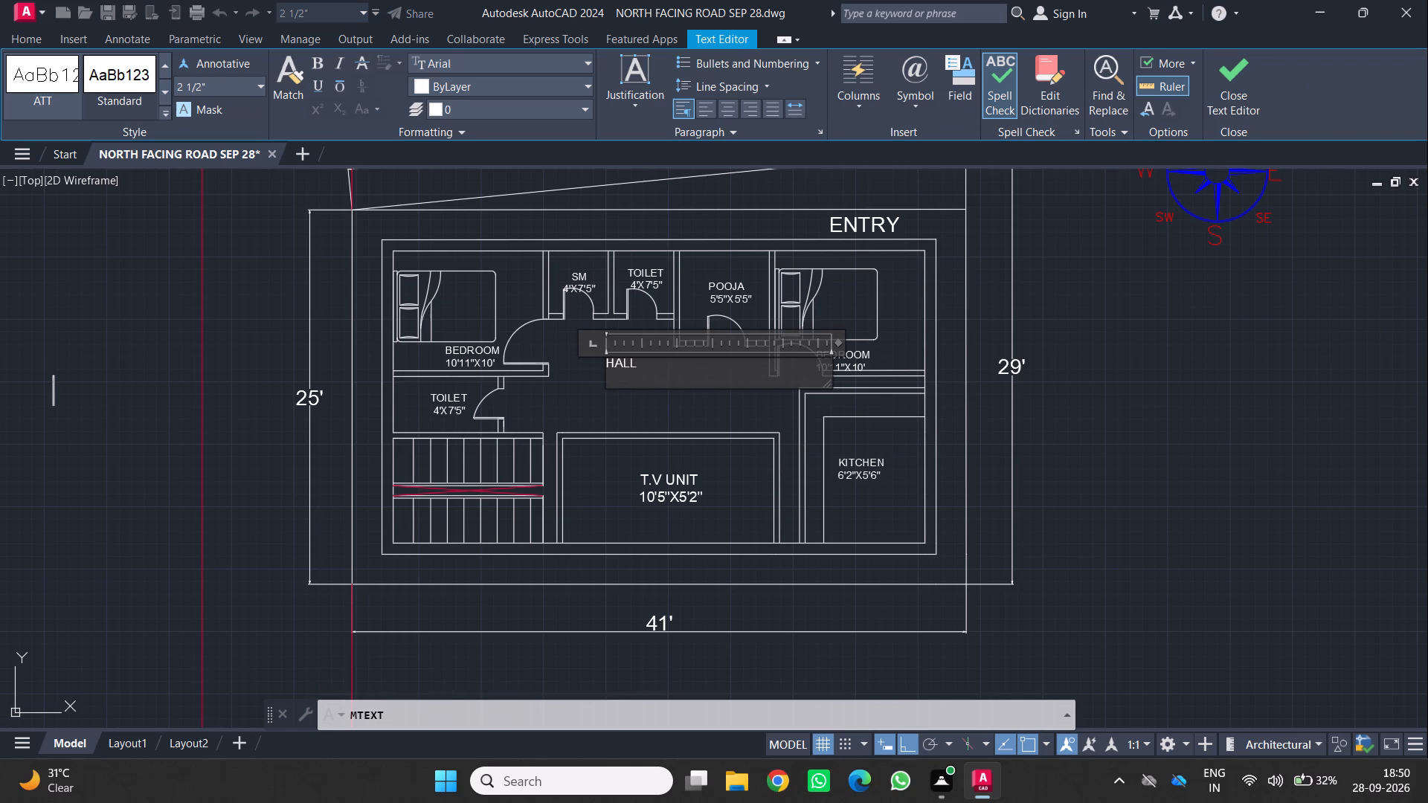
left_click(1226, 82)
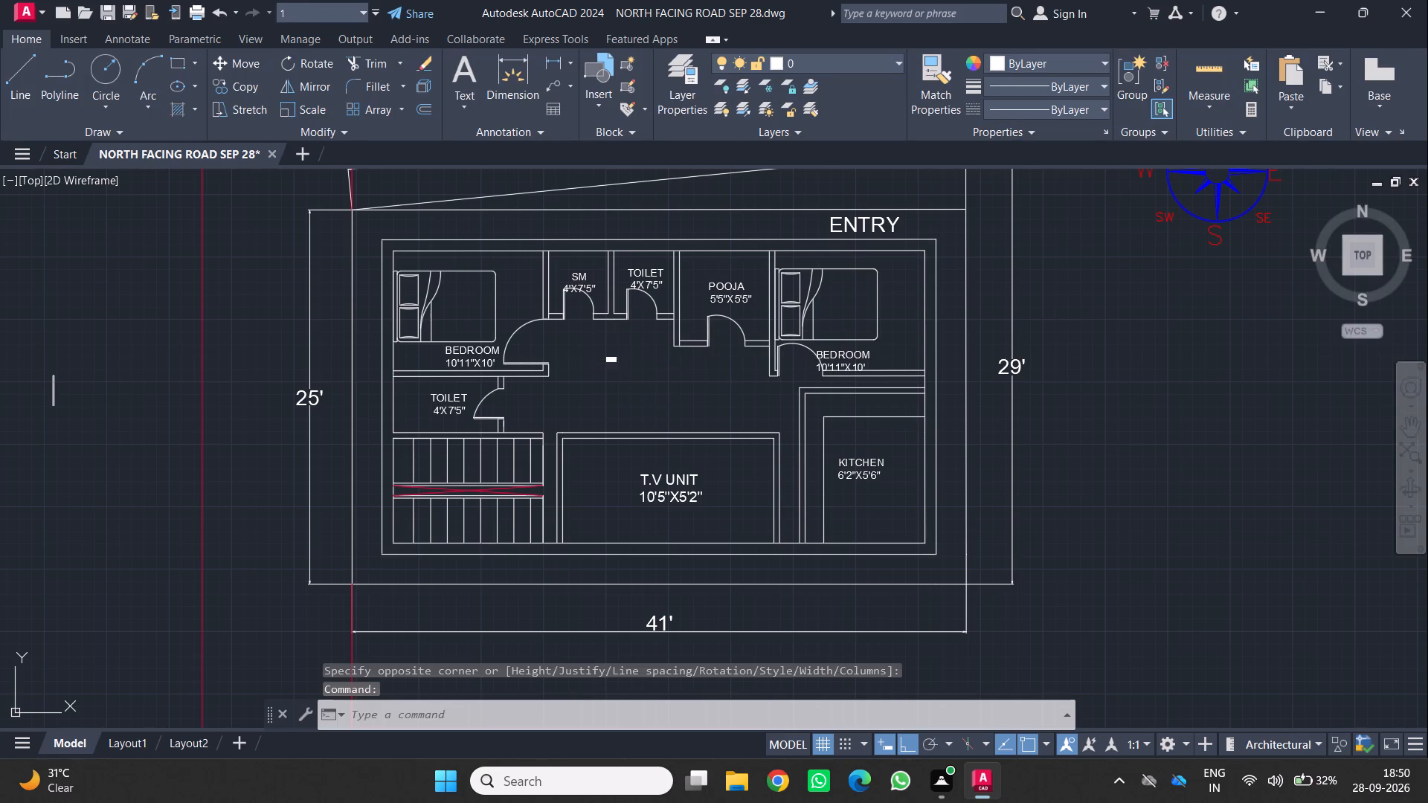
Set the HALL label's text height to 1'.
left_click(614, 362)
key("o")
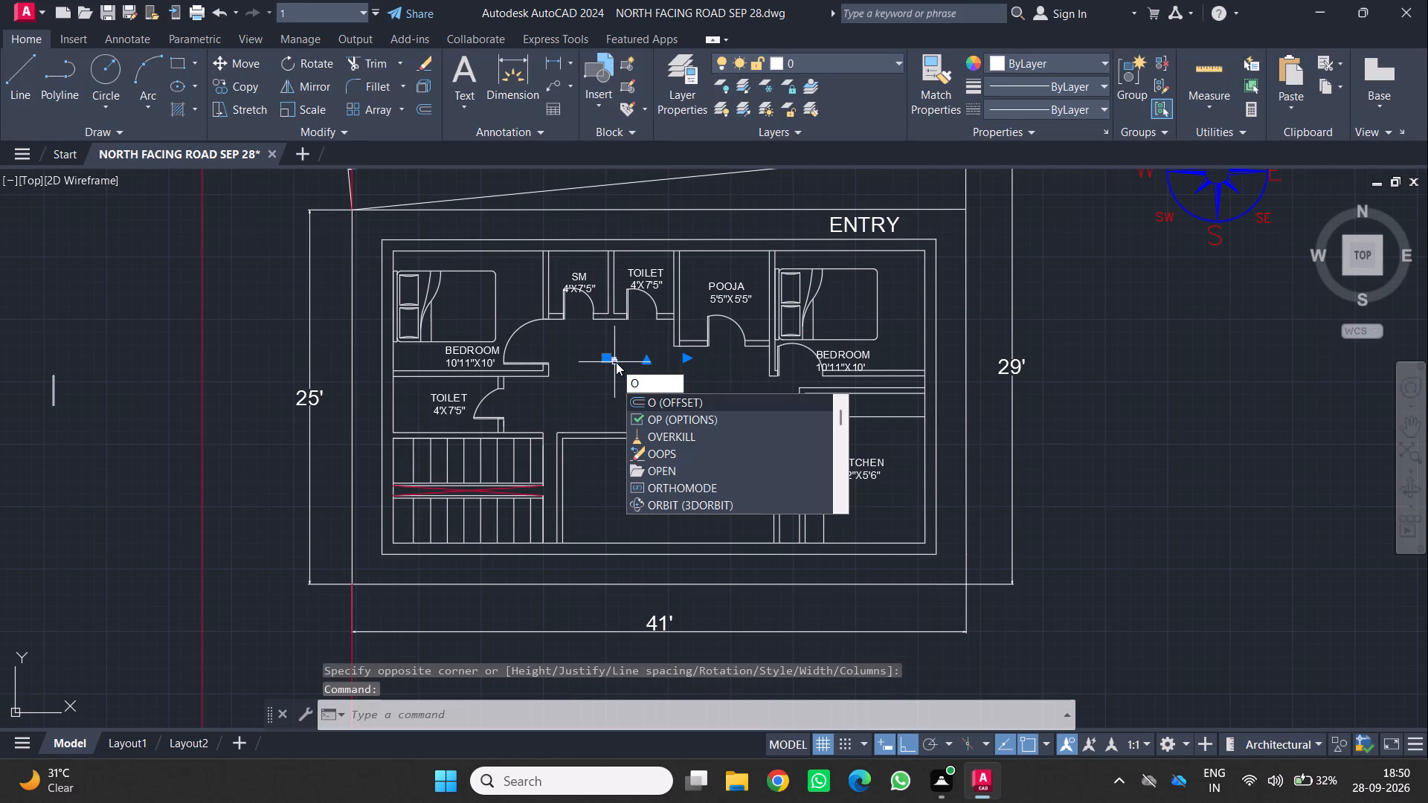
key("BackSpace")
key("p")
key("r")
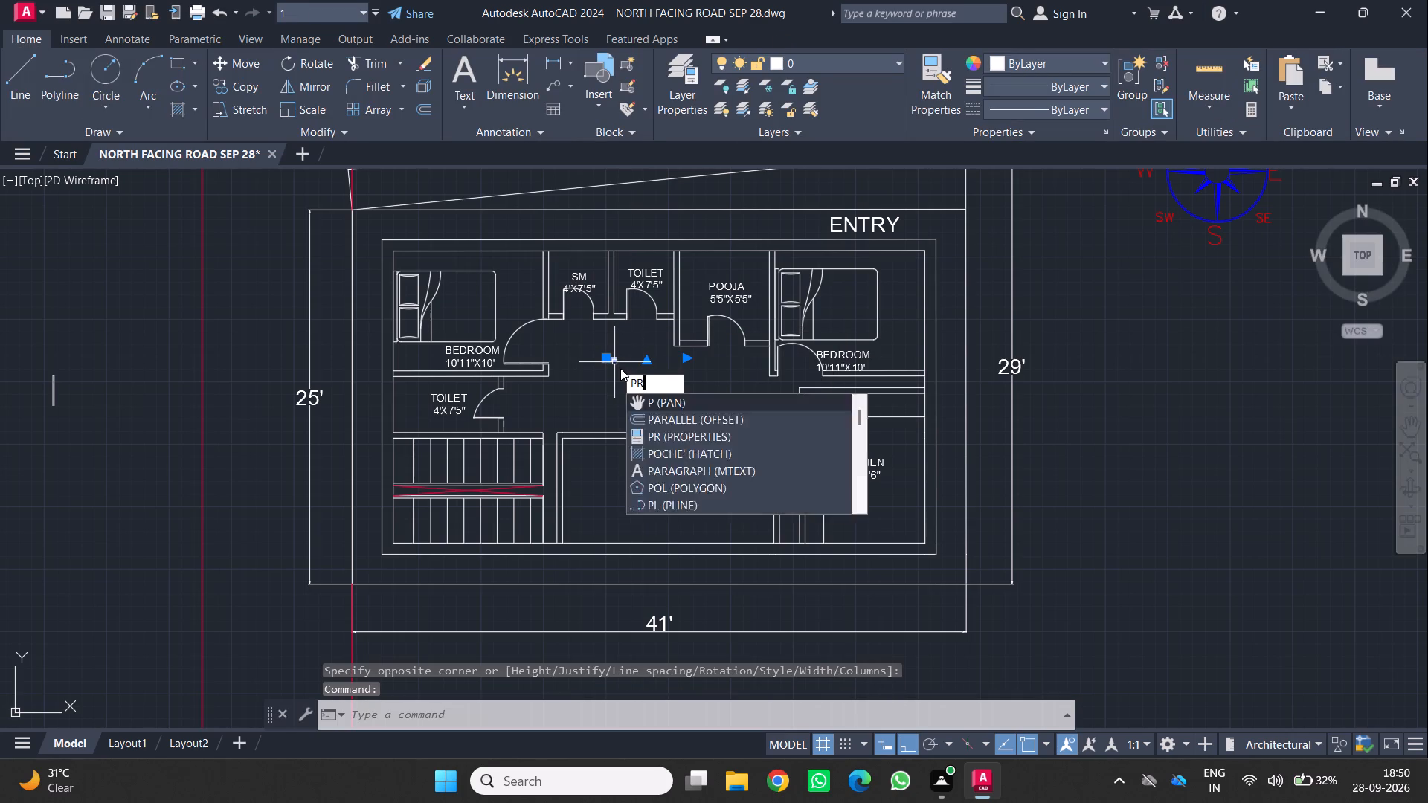
key("Return")
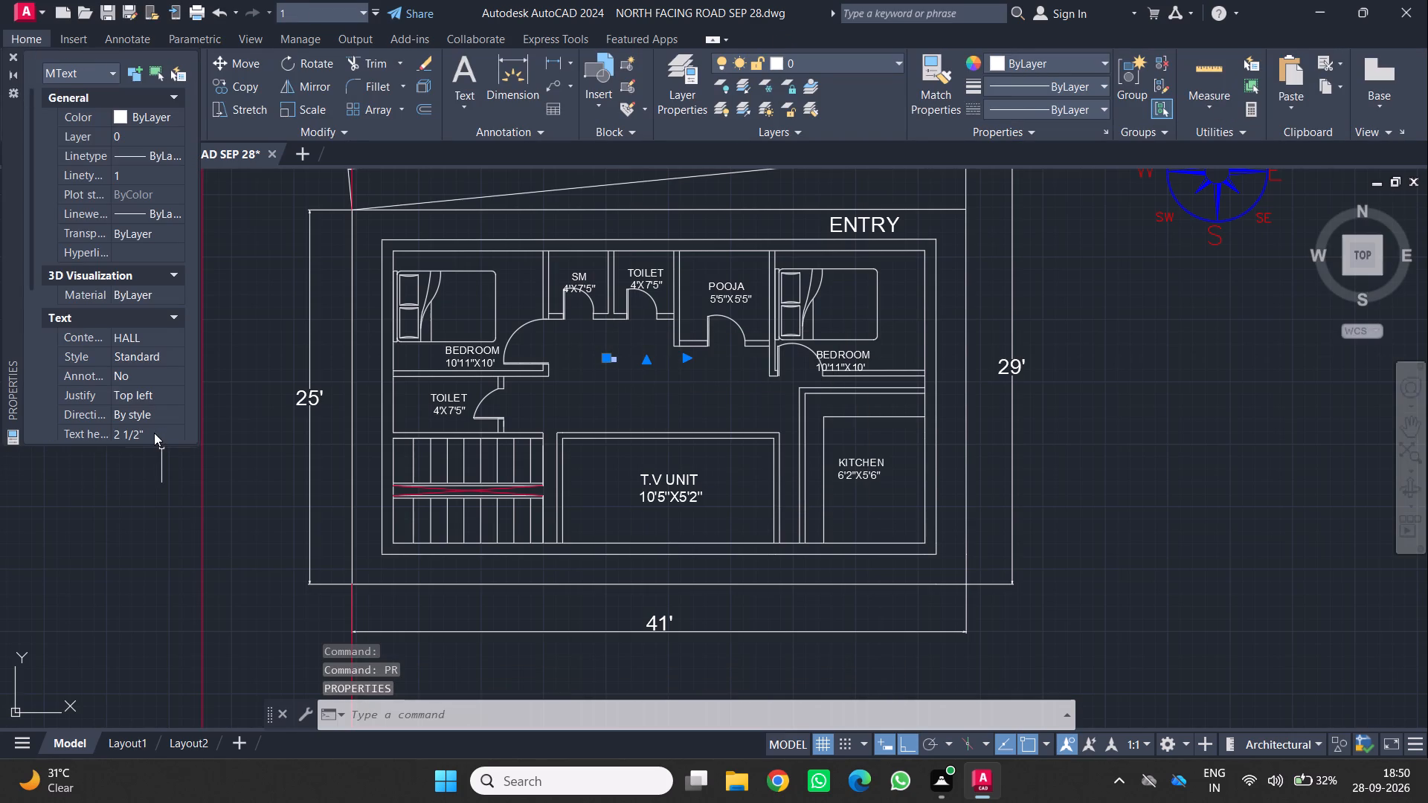
left_click(154, 433)
type("1'")
key("Return")
key("Escape")
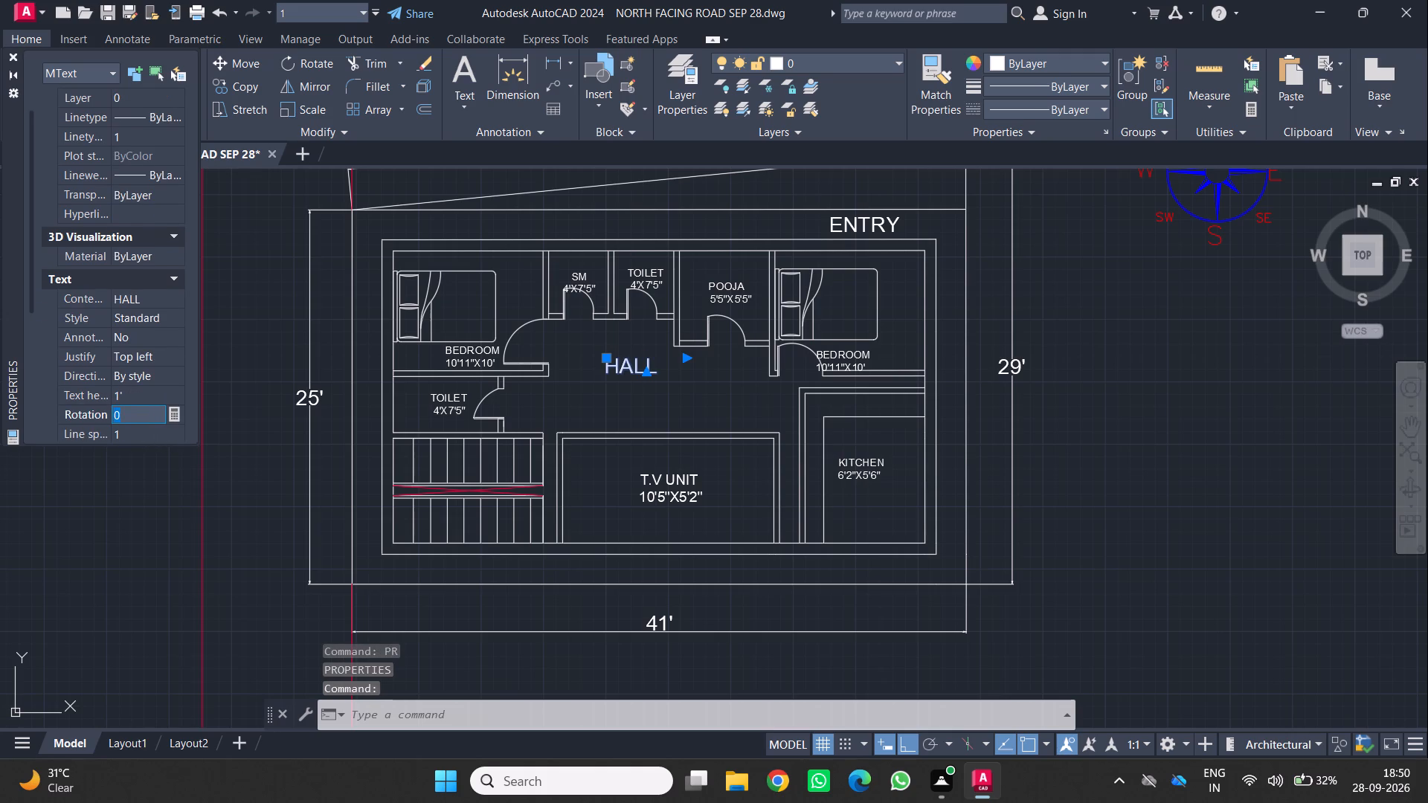
left_click(11, 56)
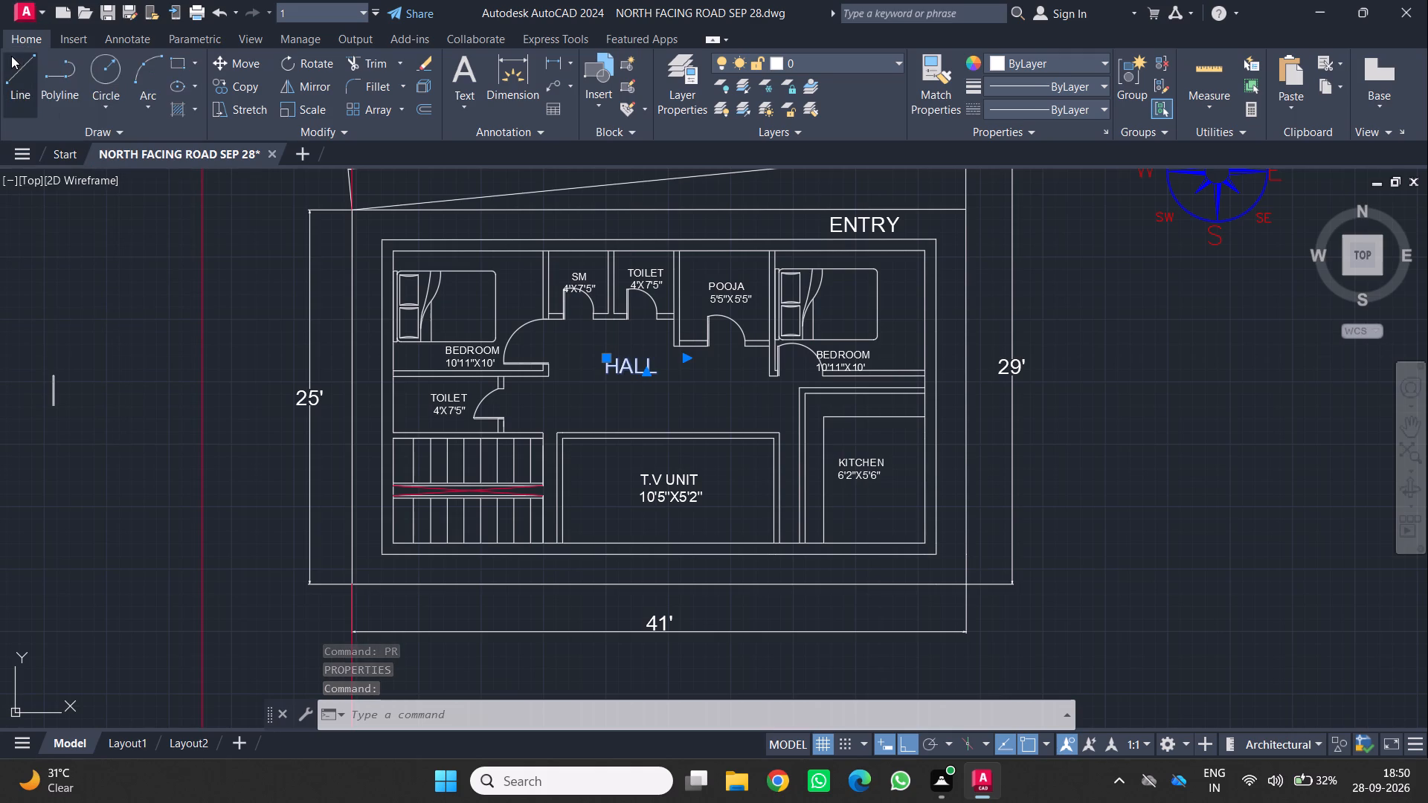
key("grave")
key("Escape")
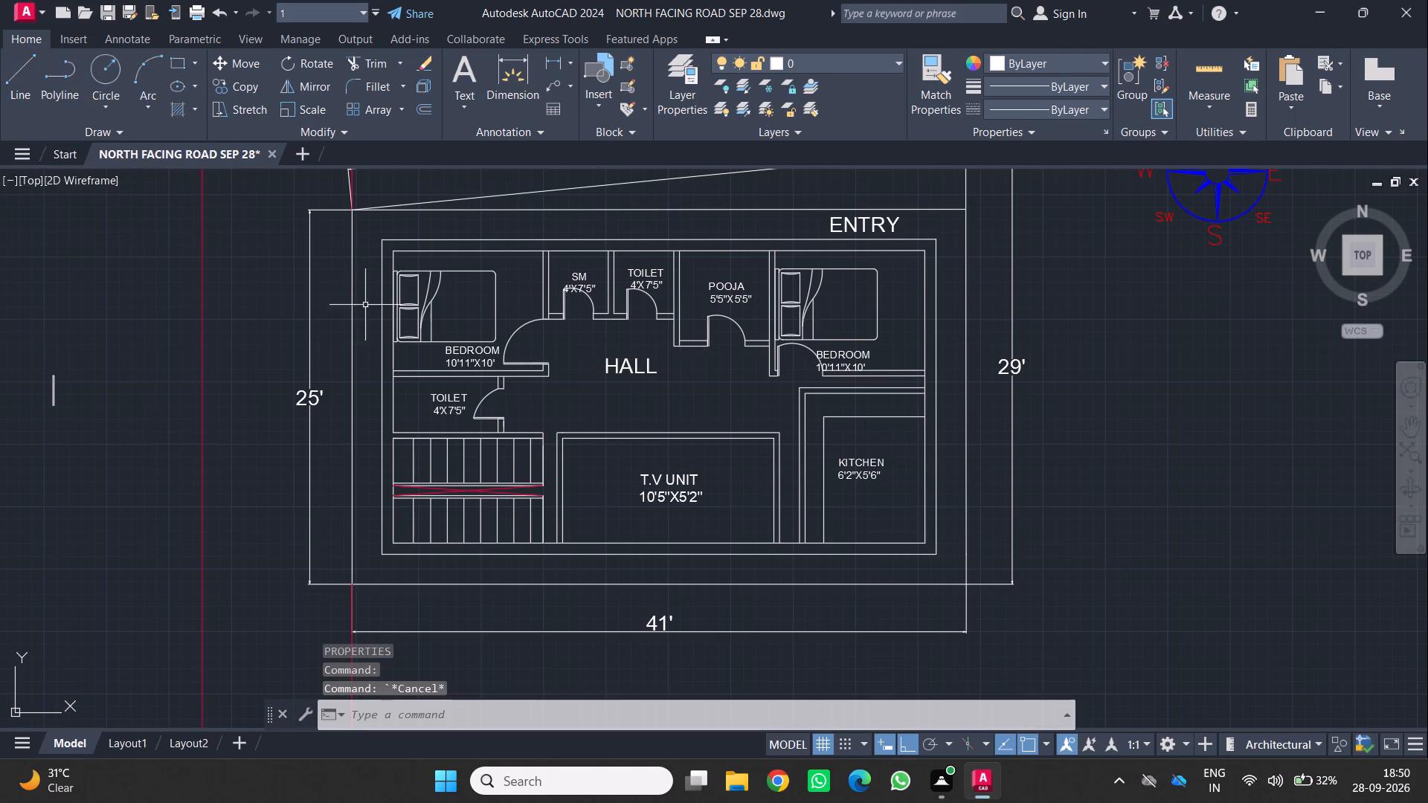
Examine the whole floor plan together with the red road outlines and the compass.
scroll(364, 312, "down", 1)
middle_click_drag(419, 338, 477, 452)
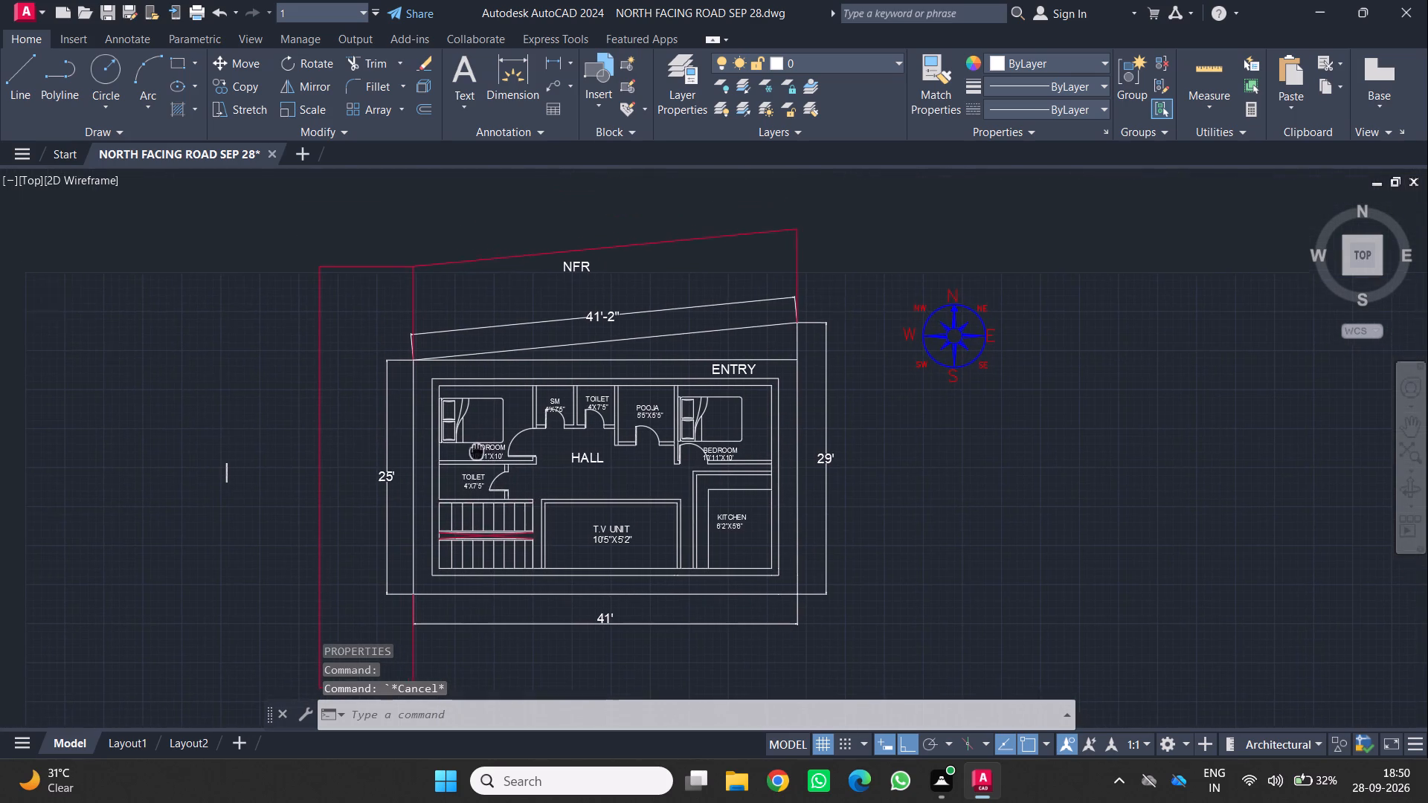
middle_click_drag(477, 452, 477, 453)
scroll(341, 469, "down", 1)
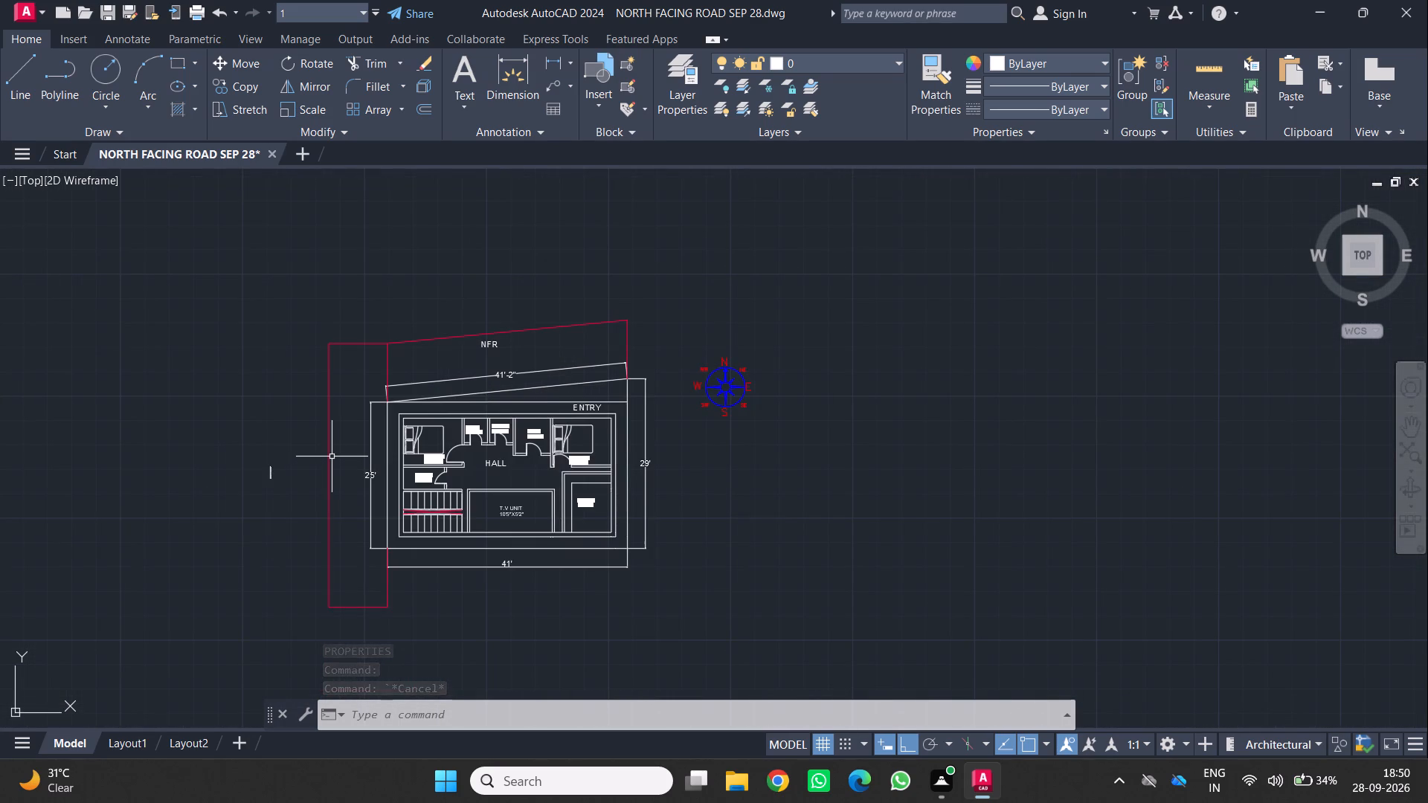
scroll(332, 456, "down", 2)
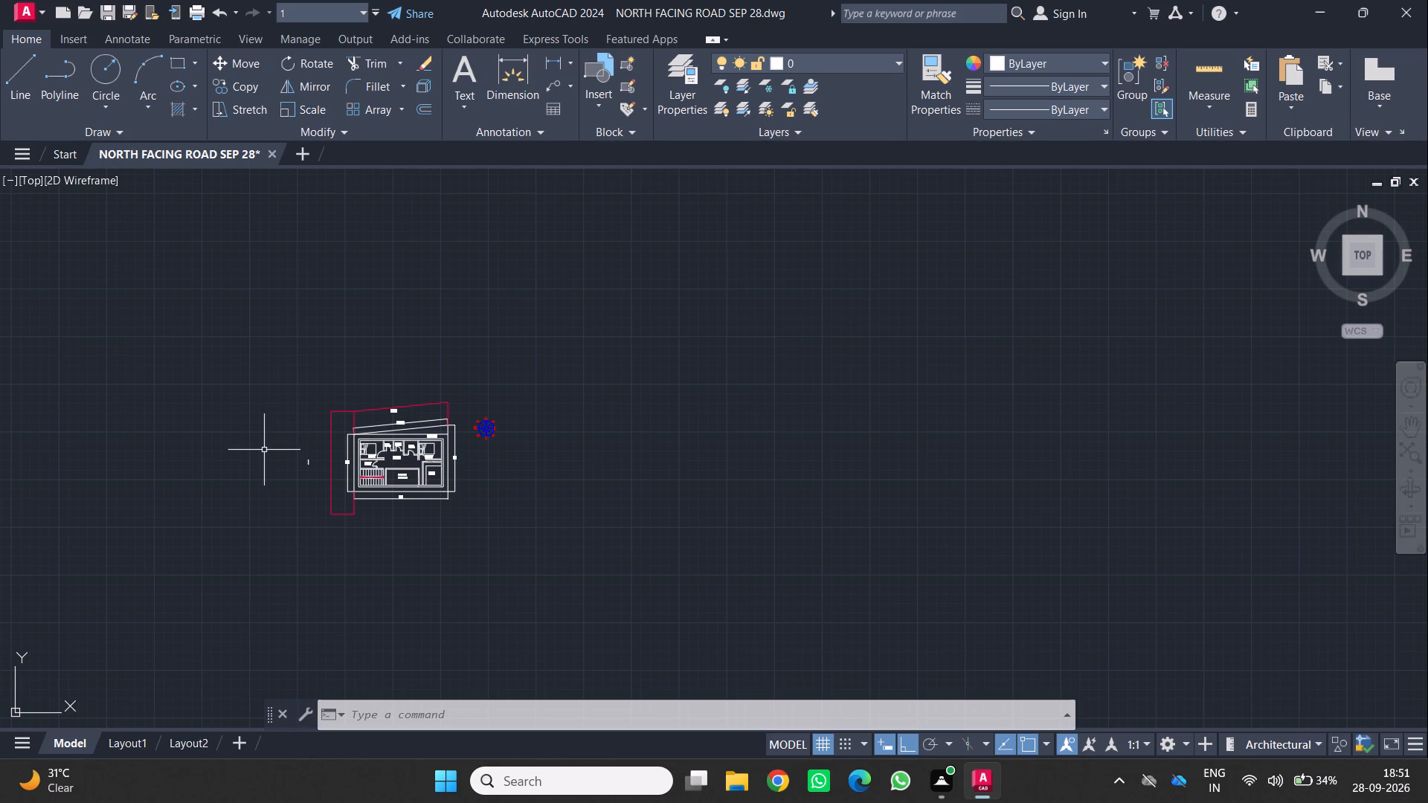
middle_click_drag(350, 503, 350, 422)
scroll(346, 421, "up", 1)
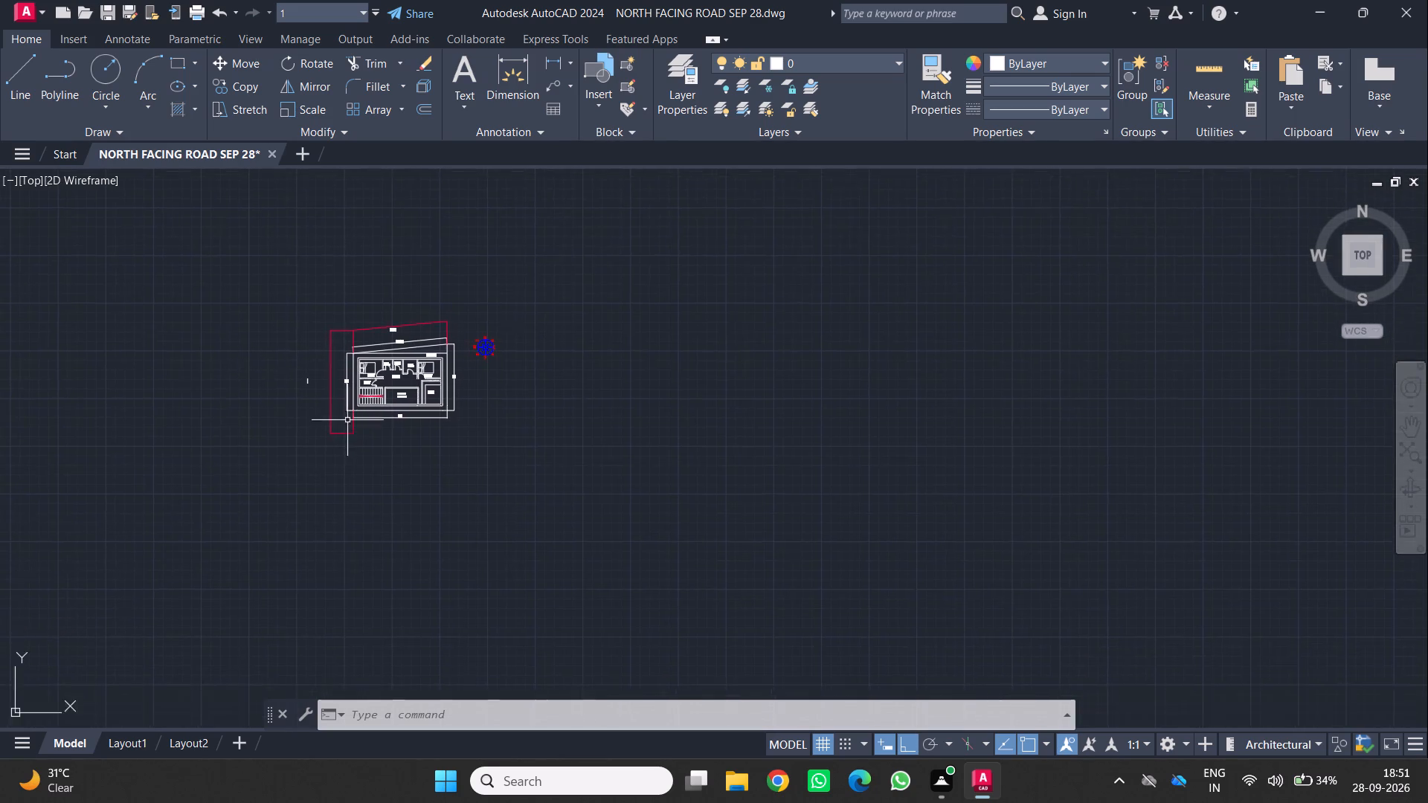
scroll(342, 422, "up", 1)
middle_click_drag(335, 404, 341, 494)
scroll(335, 404, "up", 1)
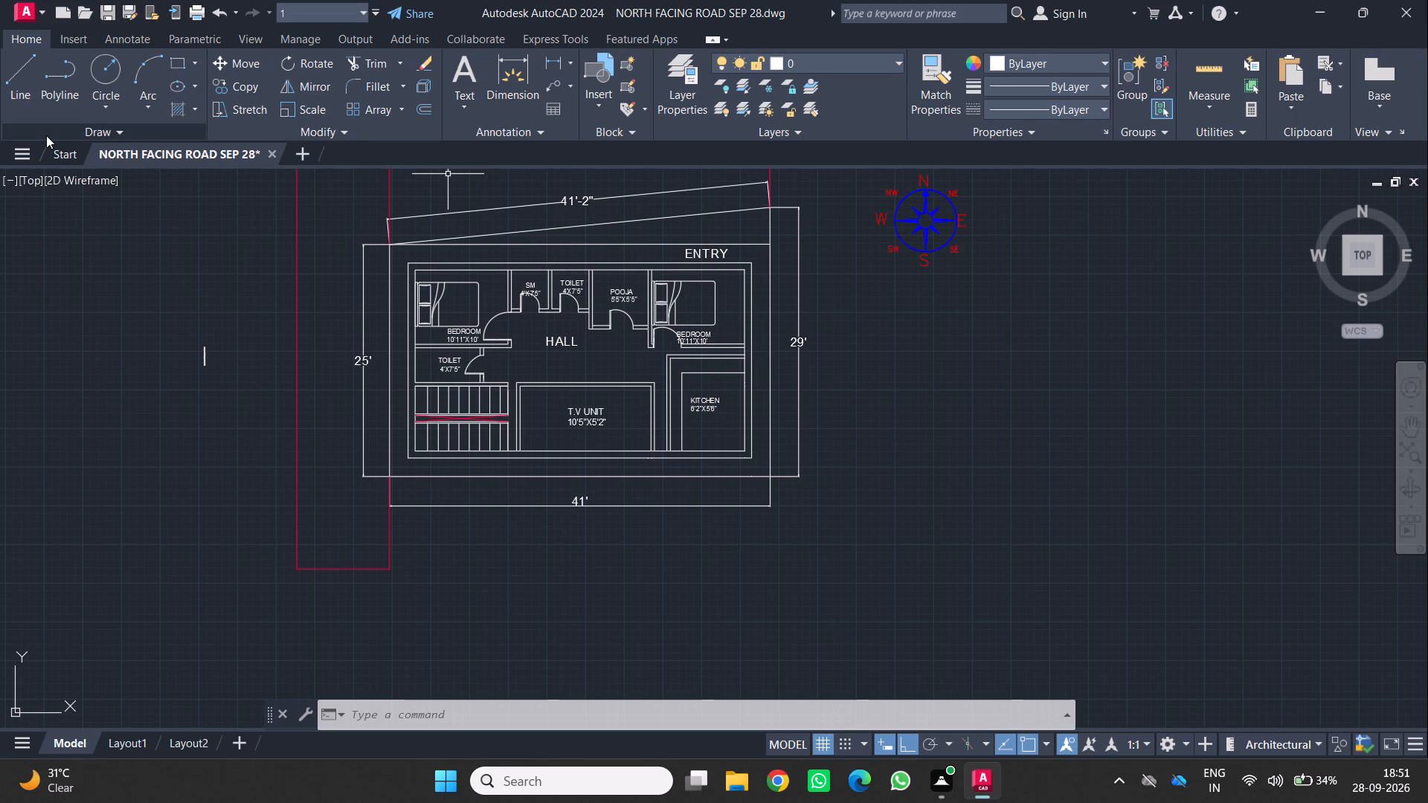
Add a multiline text label "ROAD" in the red road strip along the west side of the plot.
scroll(129, 222, "down", 1)
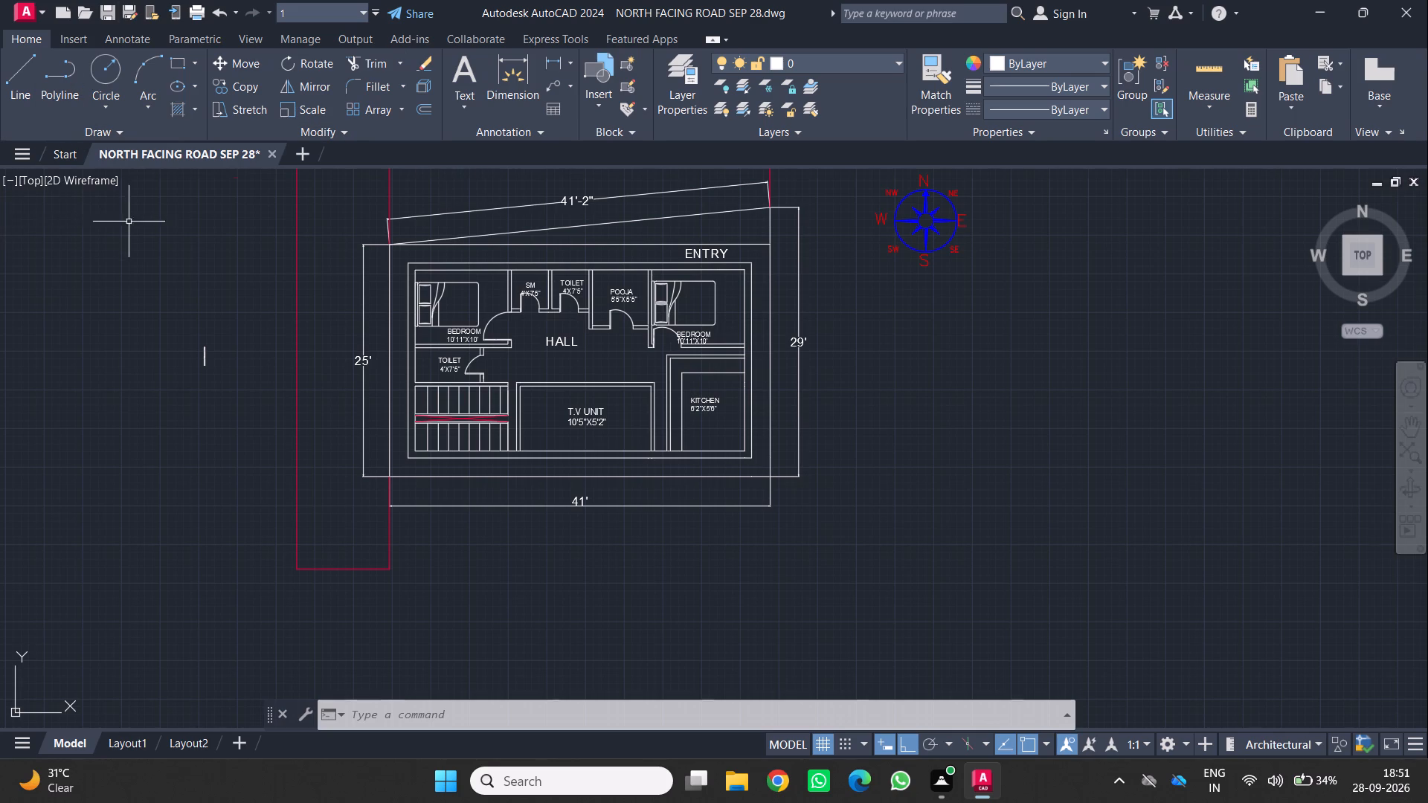
middle_click_drag(120, 236, 155, 370)
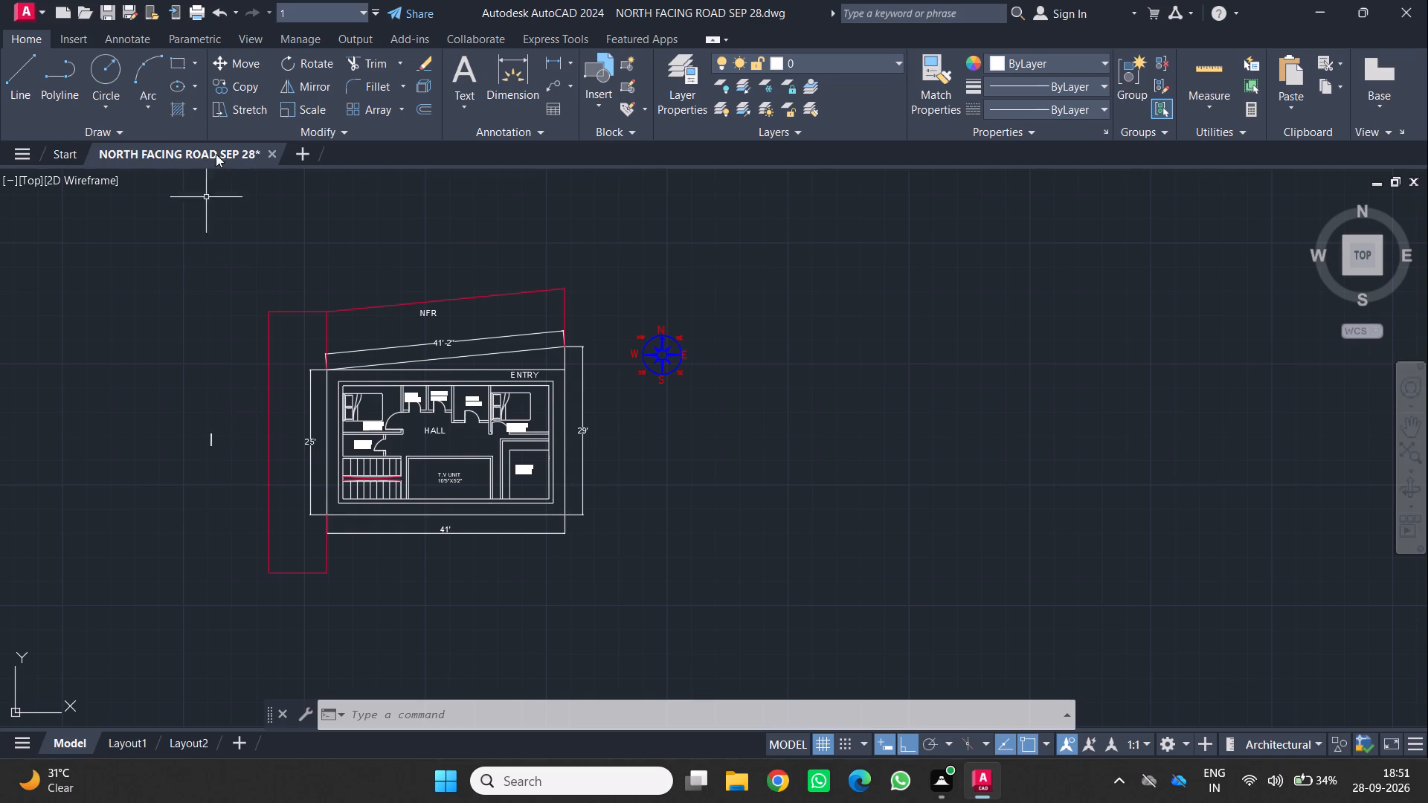
left_click(463, 60)
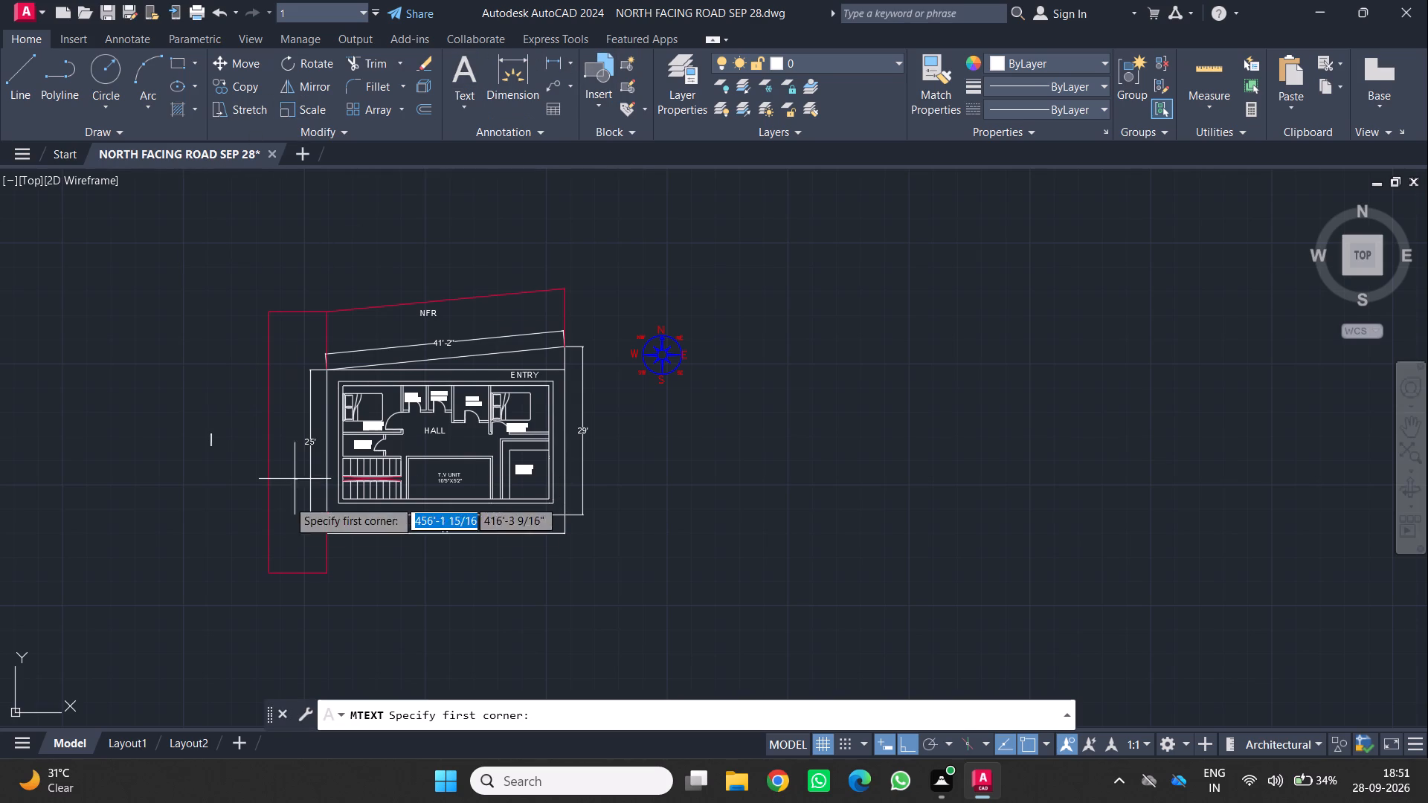
left_click(285, 483)
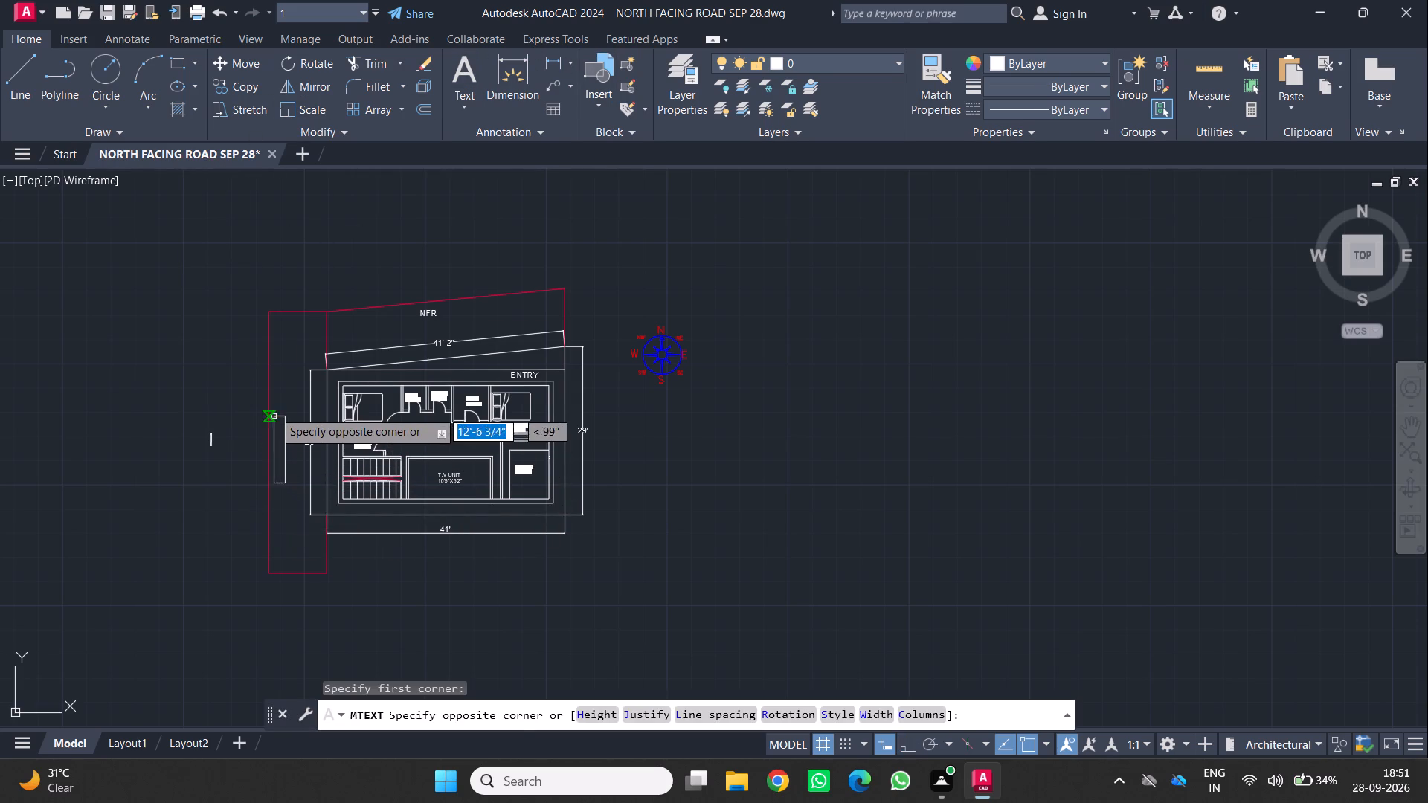
left_click(275, 409)
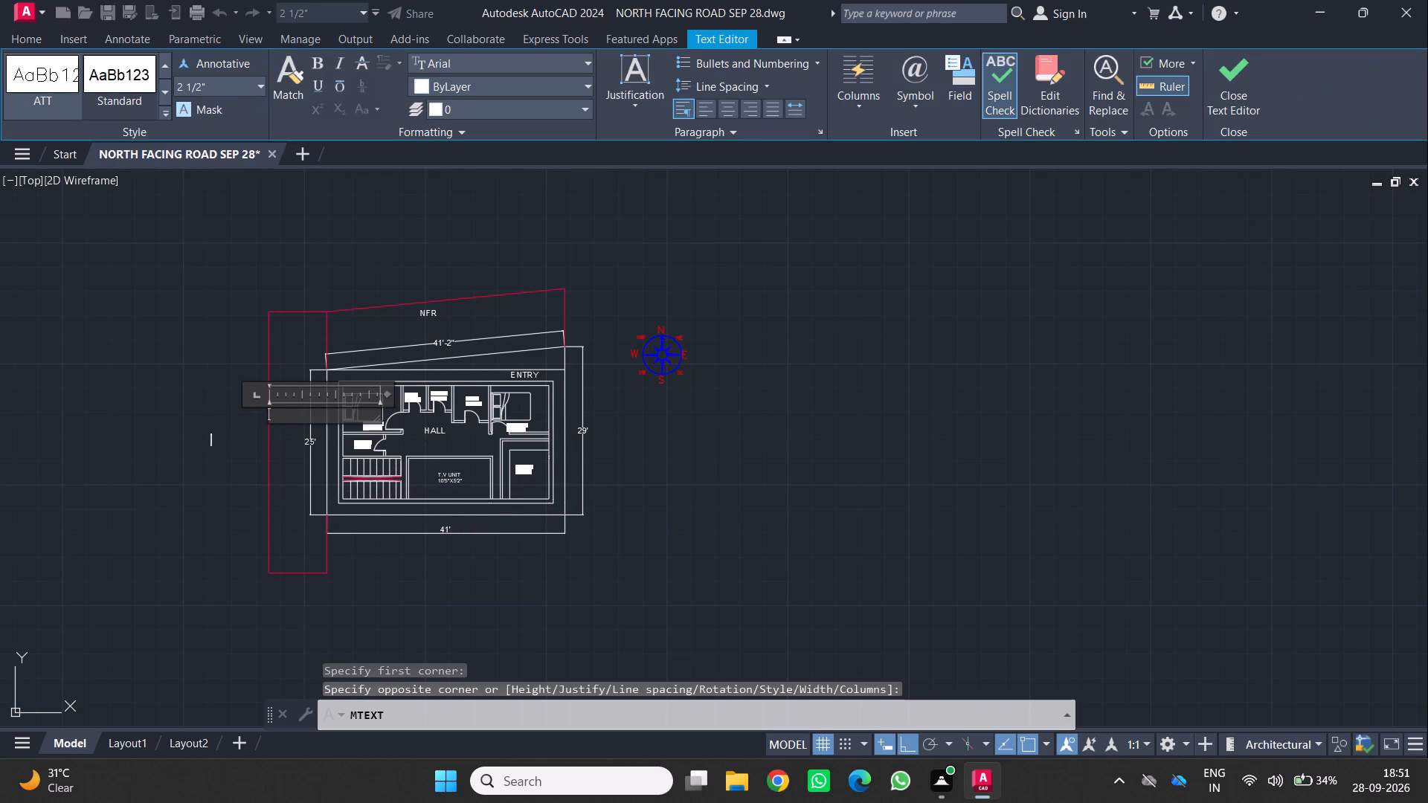
type("ROAD")
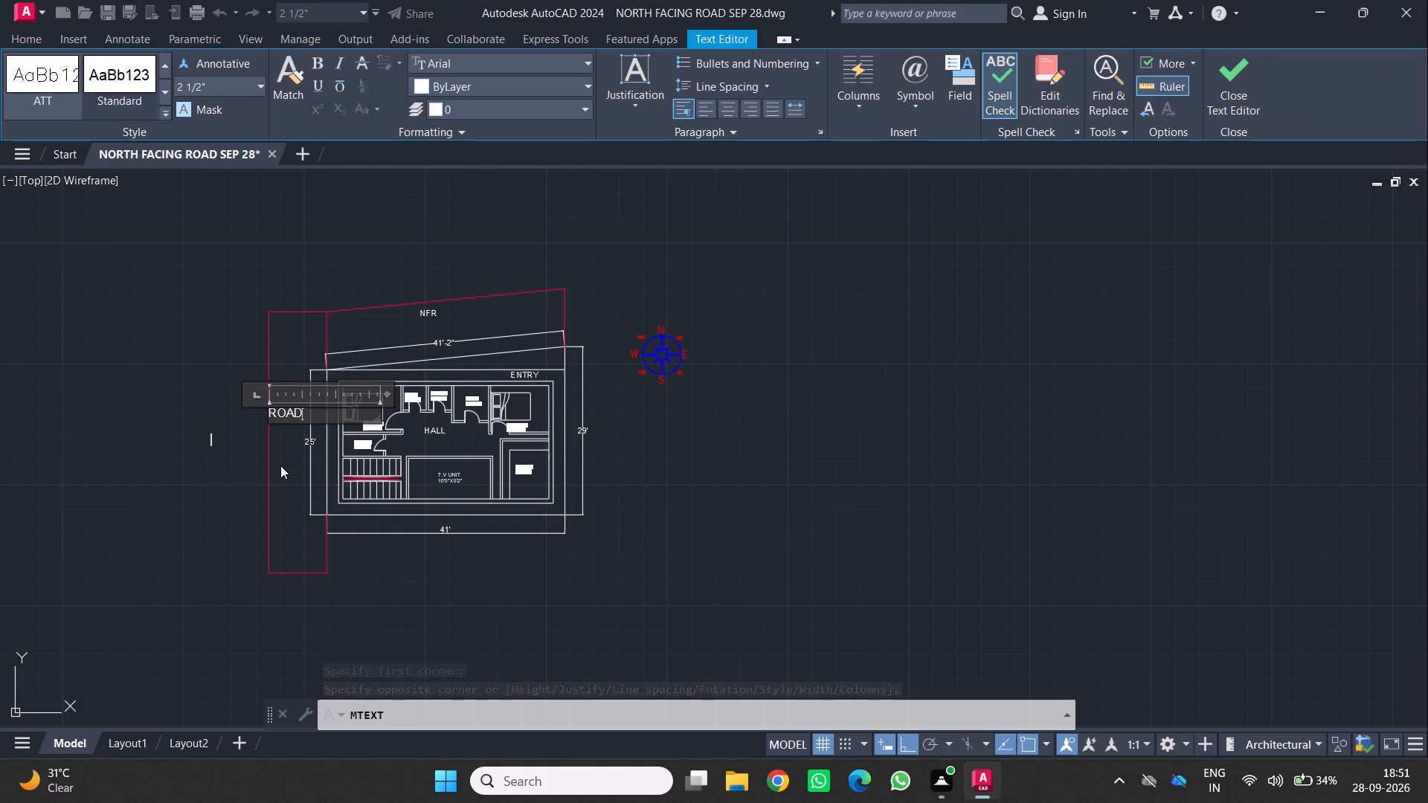
left_click(280, 461)
Set the ROAD label's text height to 1'.
scroll(288, 416, "up", 4)
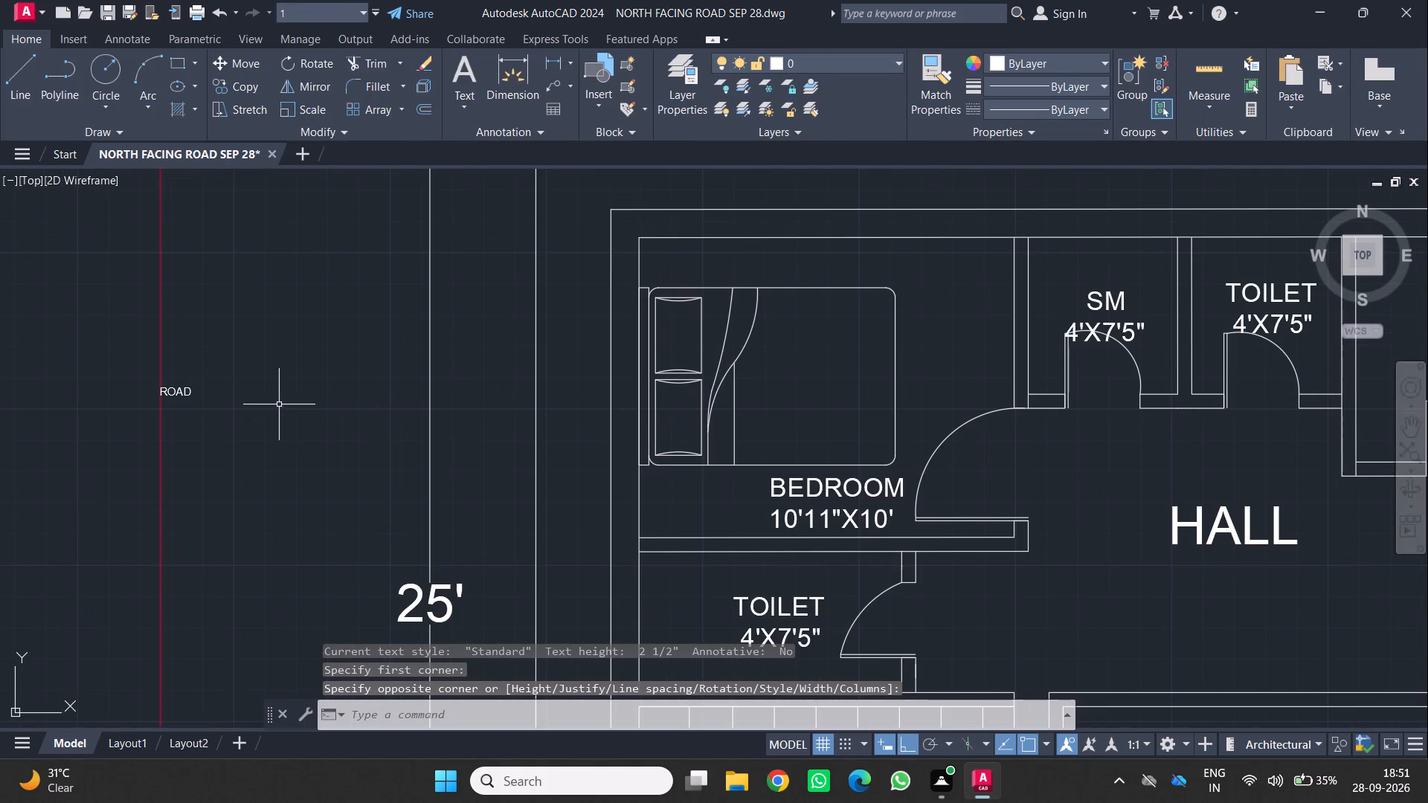
left_click(177, 388)
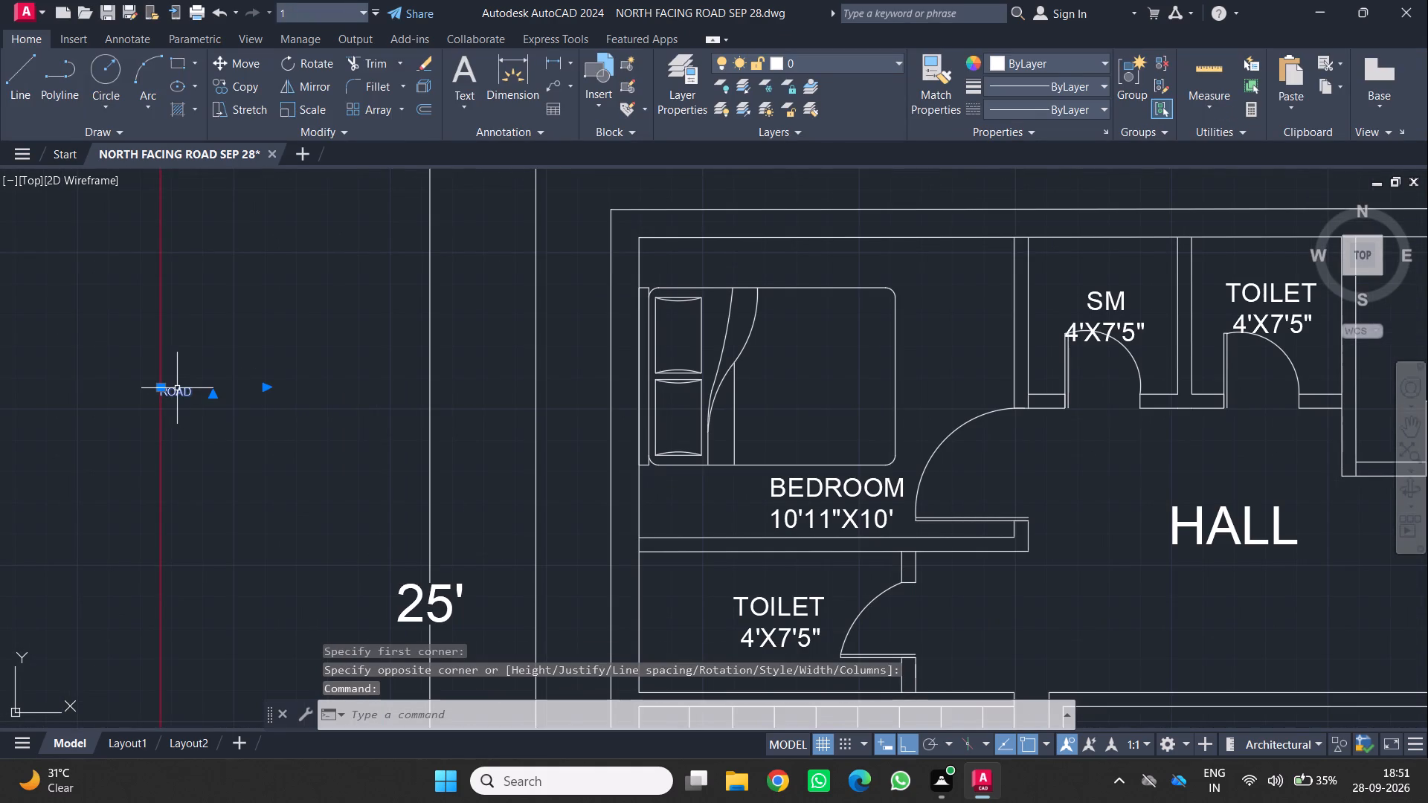
key("p")
key("r")
key("Return")
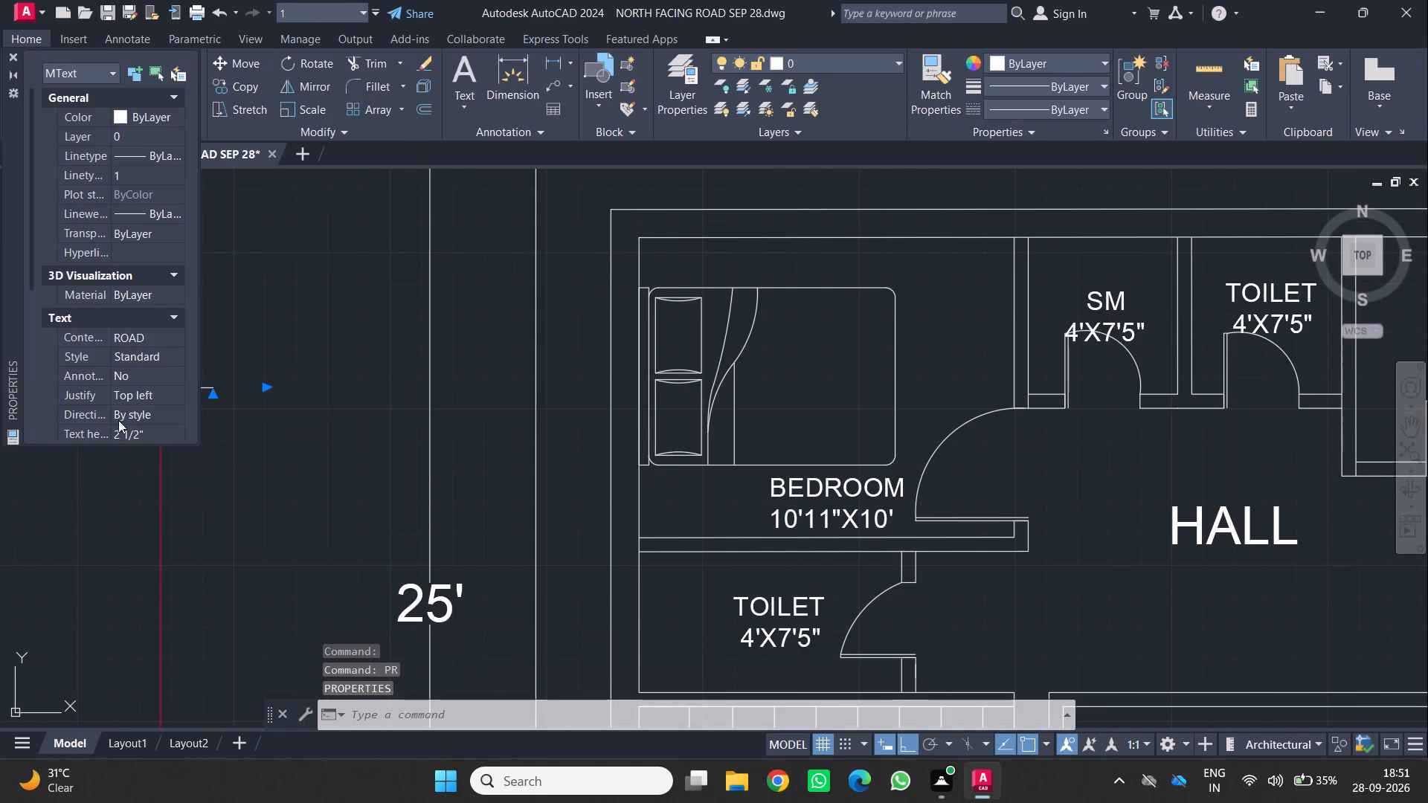
left_click(155, 433)
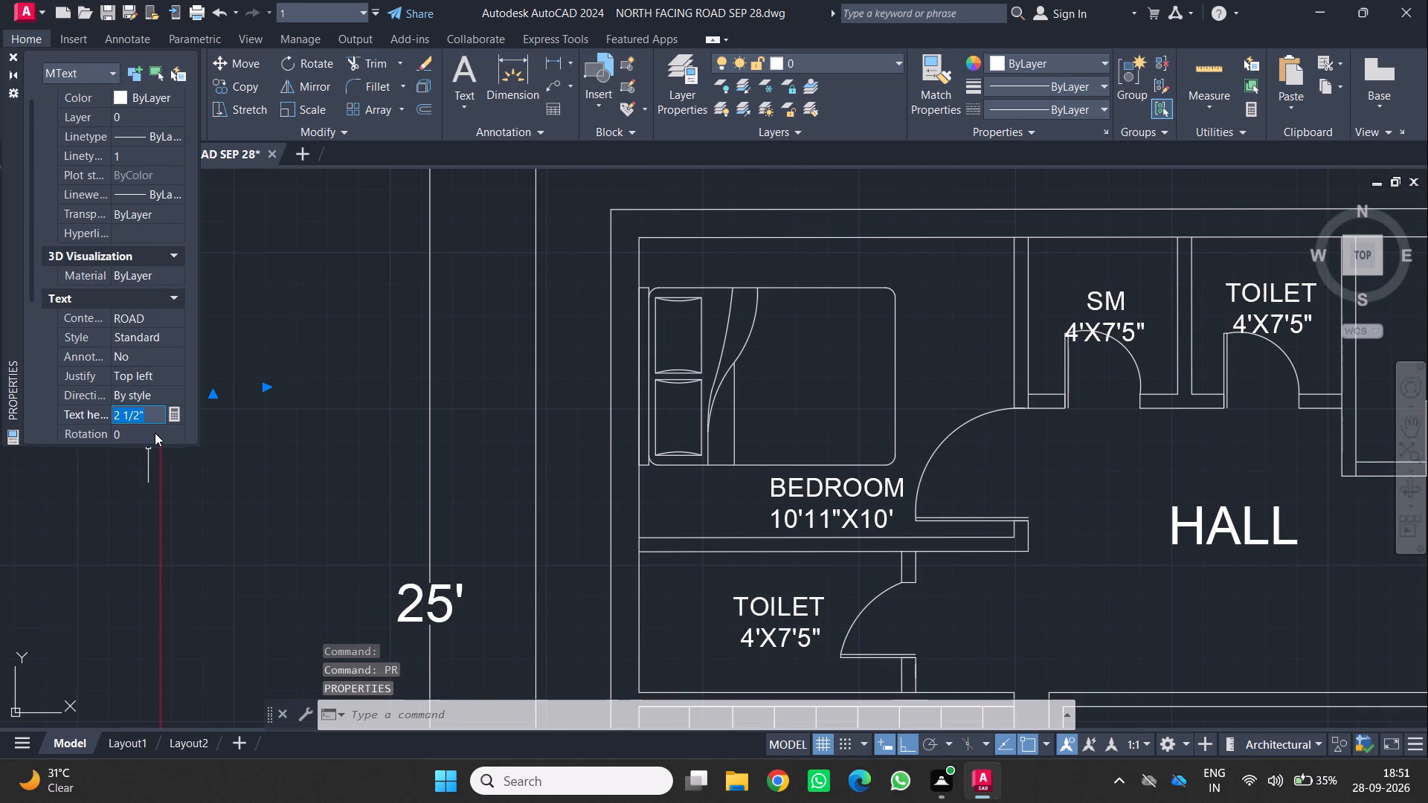
key("1")
key("apostrophe")
key("Return")
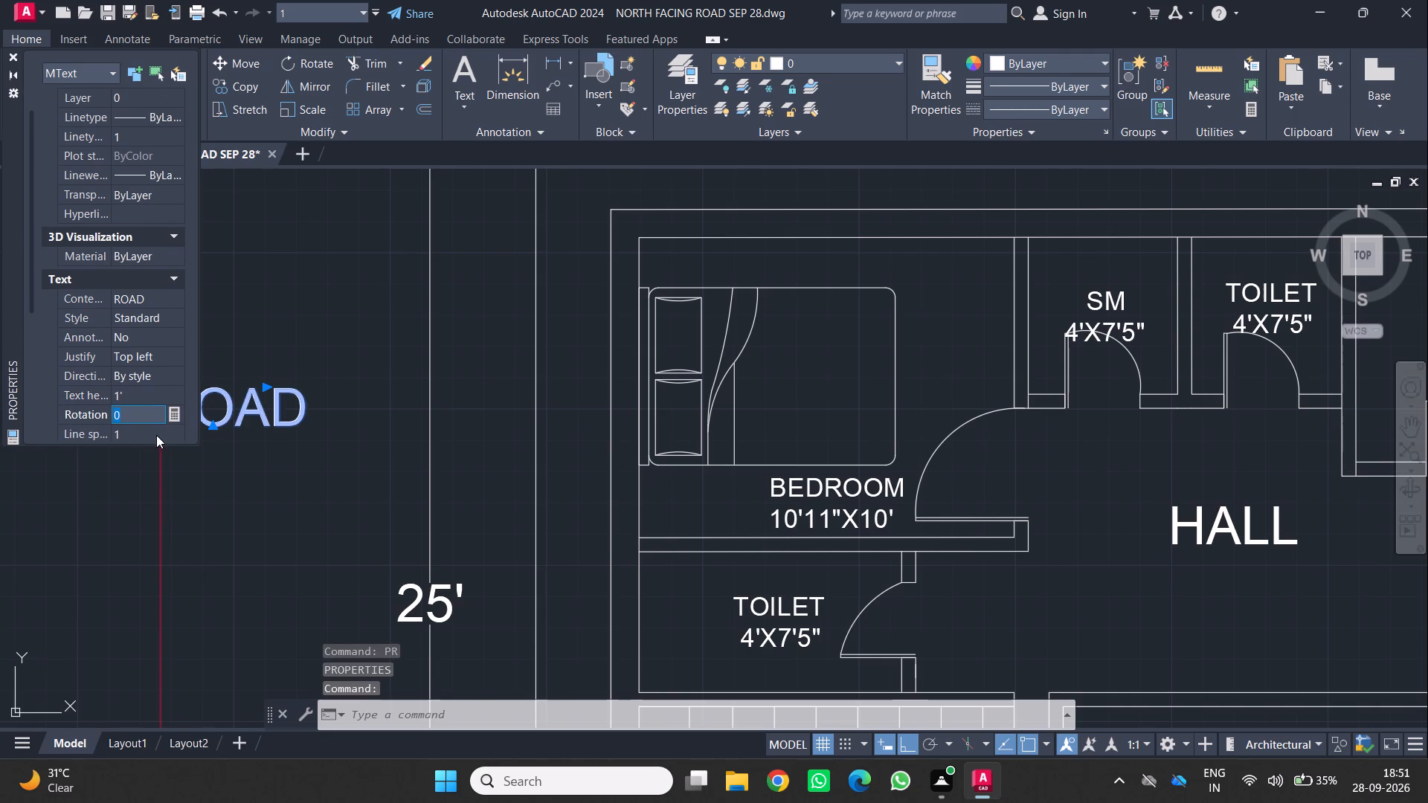
key("Escape")
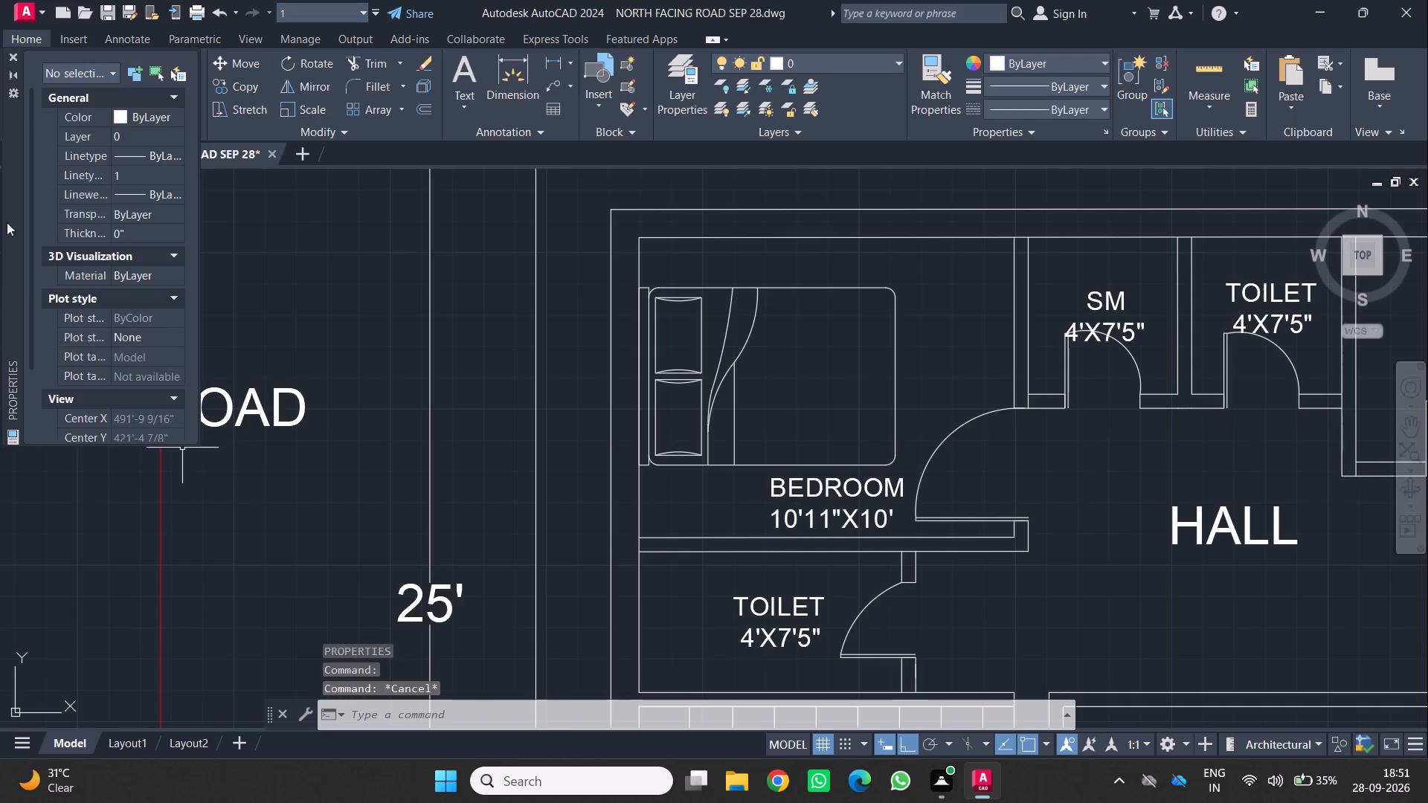
left_click(10, 51)
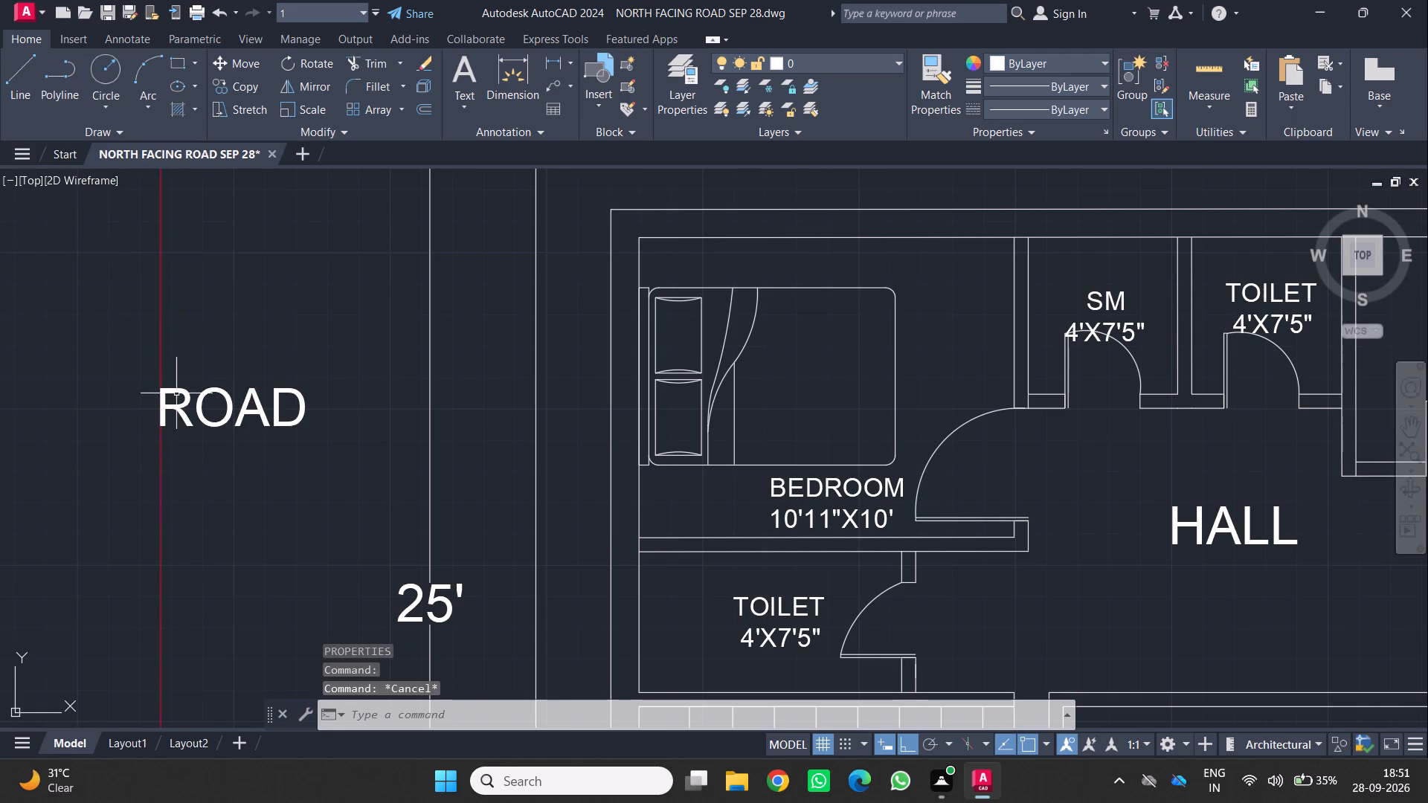
Rotate the ROAD label 90° about a point on its final letter so it reads vertically along the west road.
left_click(223, 425)
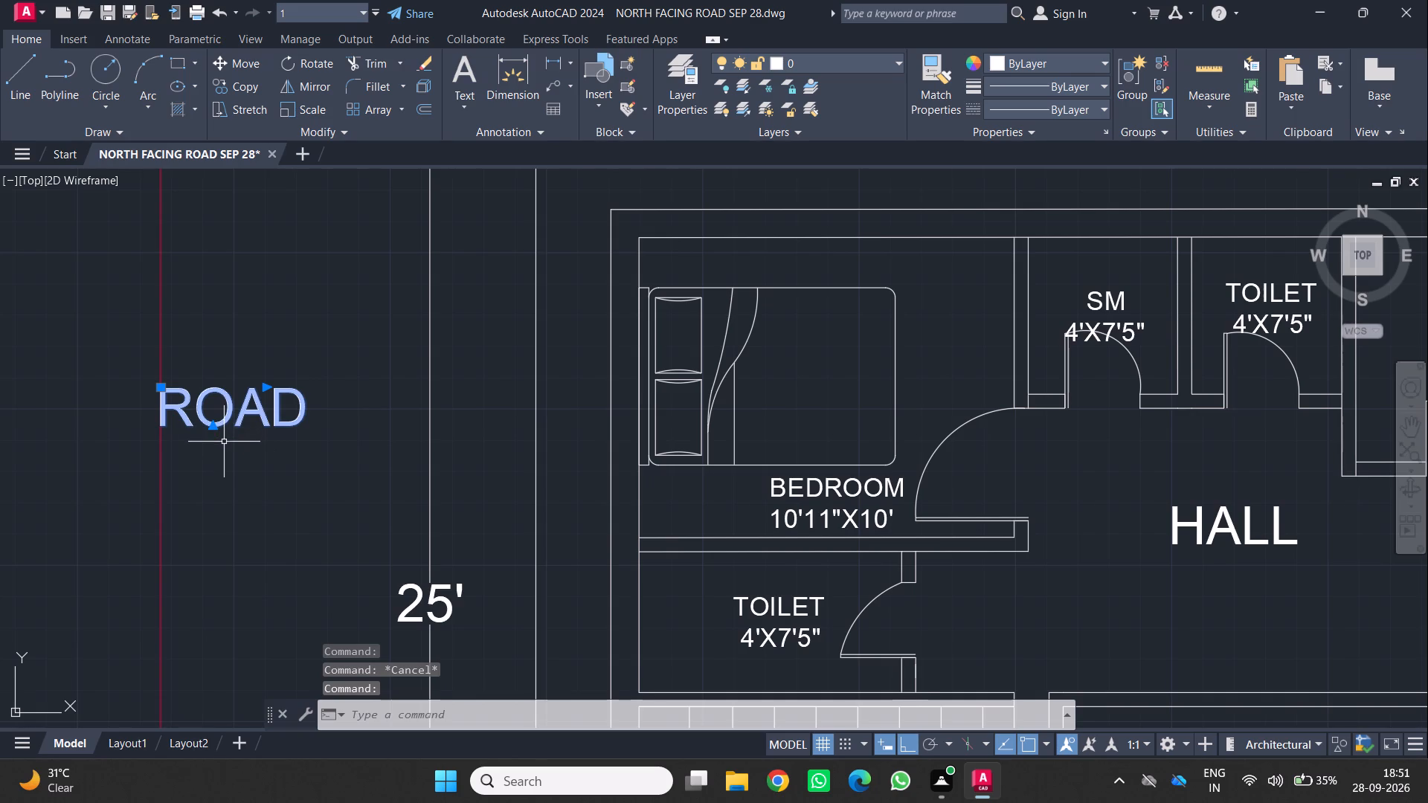
key("r")
key("o")
key("Return")
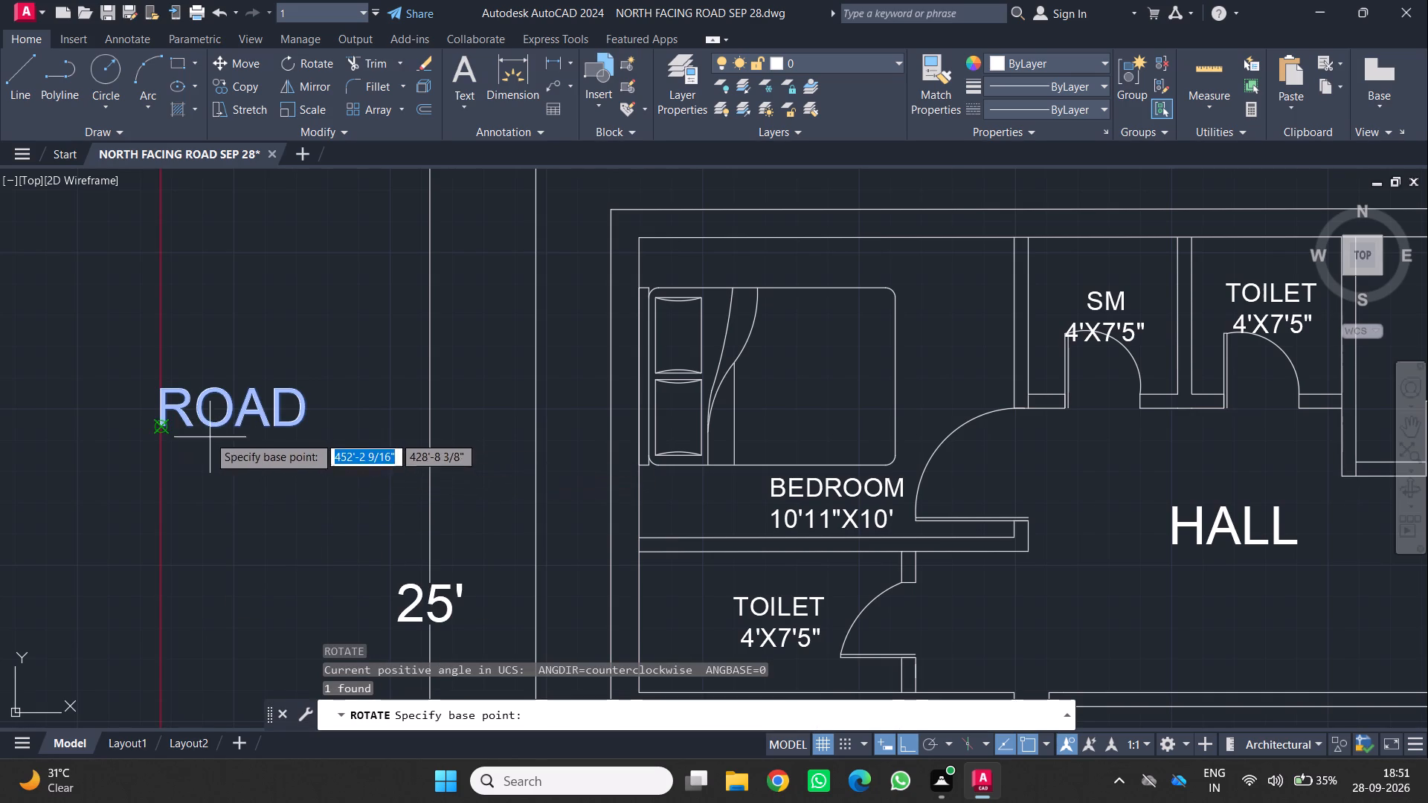
left_click(297, 397)
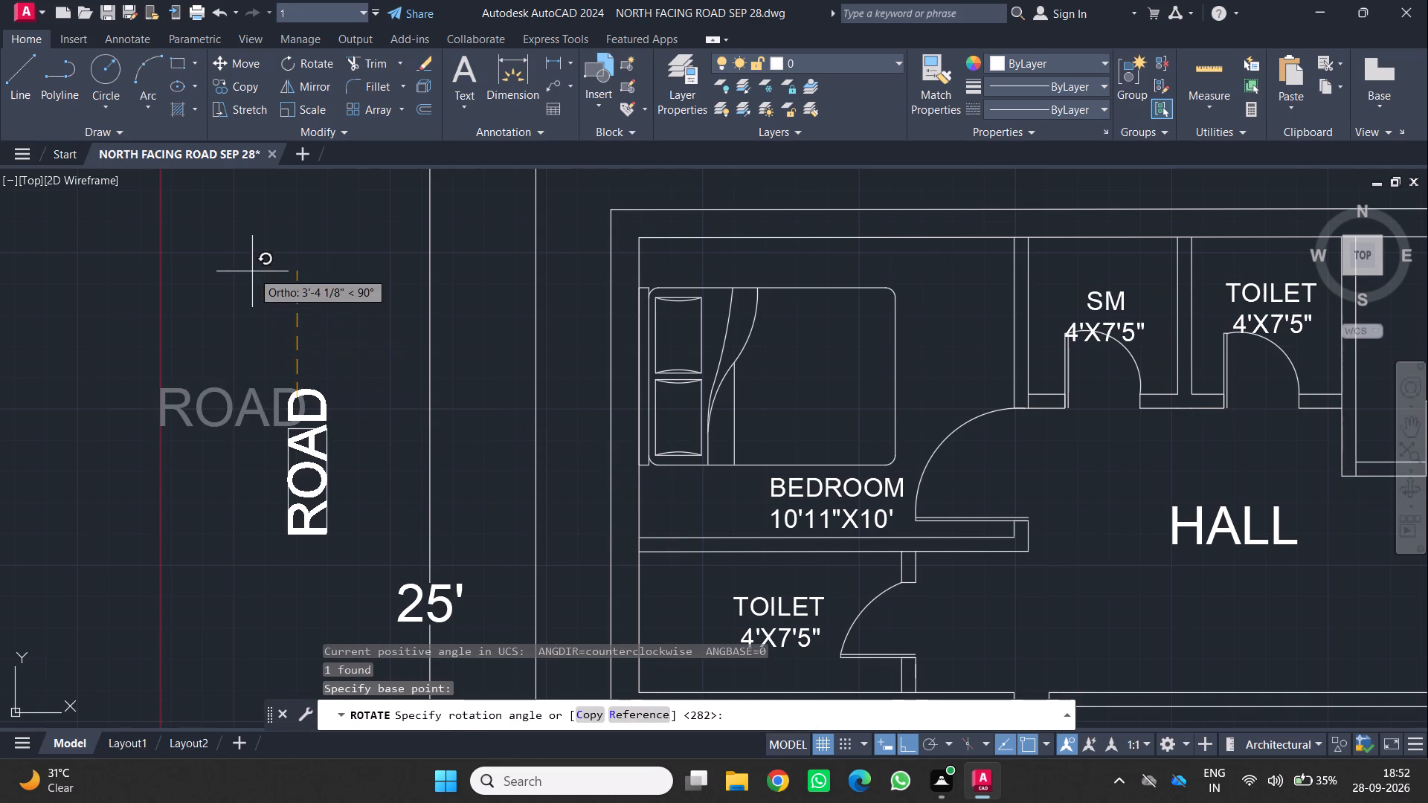
left_click_drag(252, 271, 251, 283)
Examine the whole floor plan with its room labels, dimensions, road outlines and compass.
scroll(274, 407, "down", 4)
scroll(323, 403, "up", 2)
scroll(297, 432, "down", 1)
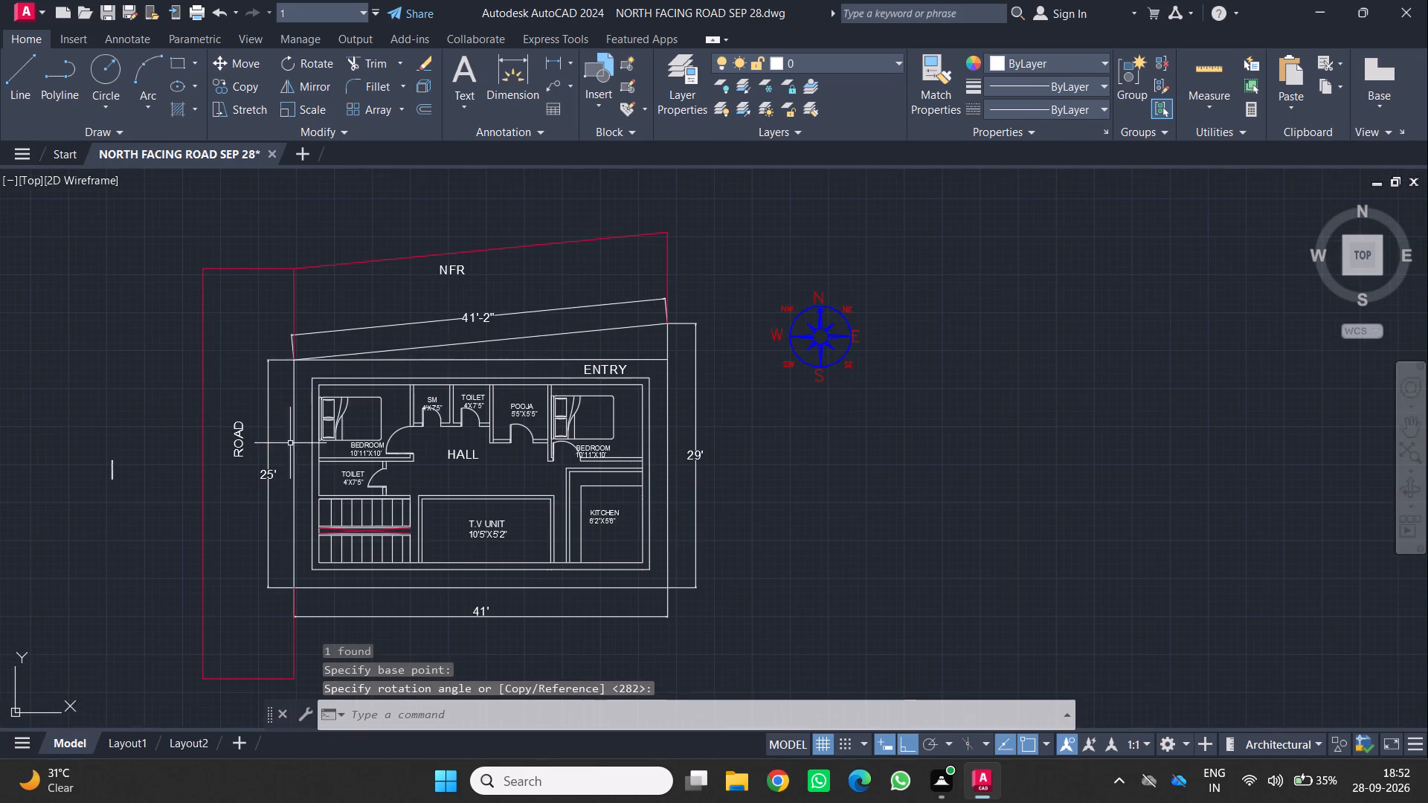
middle_click_drag(283, 421, 313, 378)
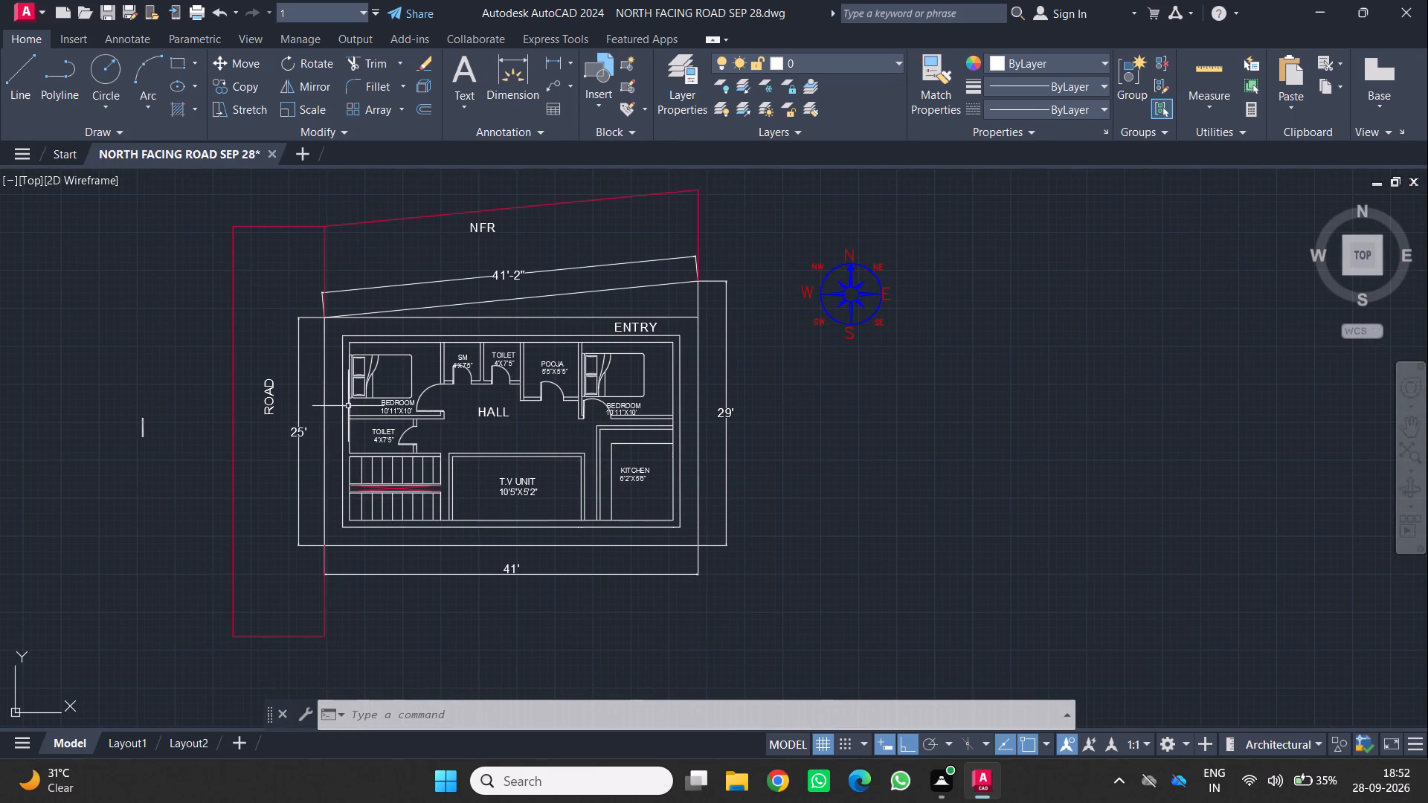
scroll(529, 459, "down", 1)
middle_click_drag(533, 461, 645, 524)
scroll(645, 524, "up", 2)
middle_click_drag(637, 515, 636, 513)
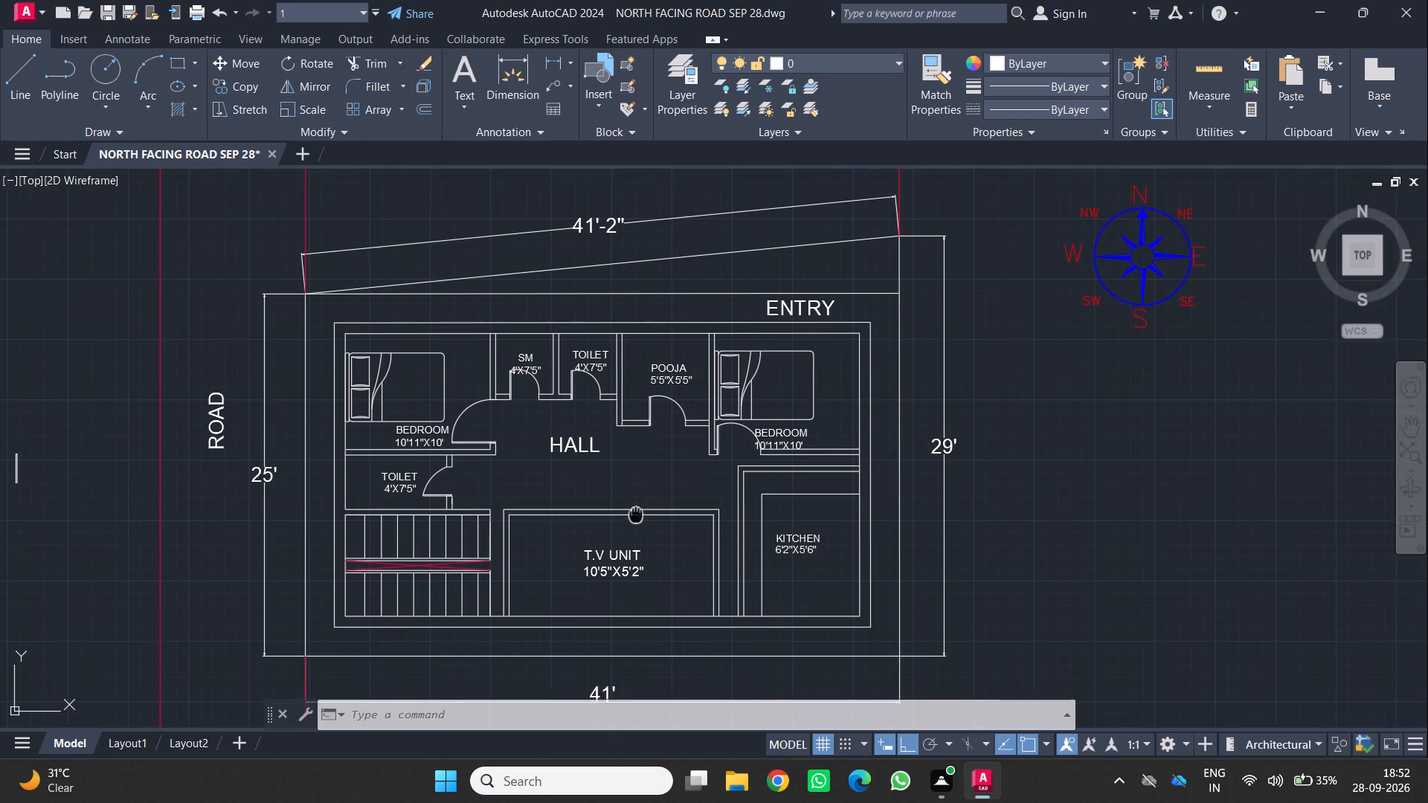
middle_click_drag(636, 513, 704, 404)
scroll(689, 396, "down", 1)
middle_click_drag(686, 396, 693, 458)
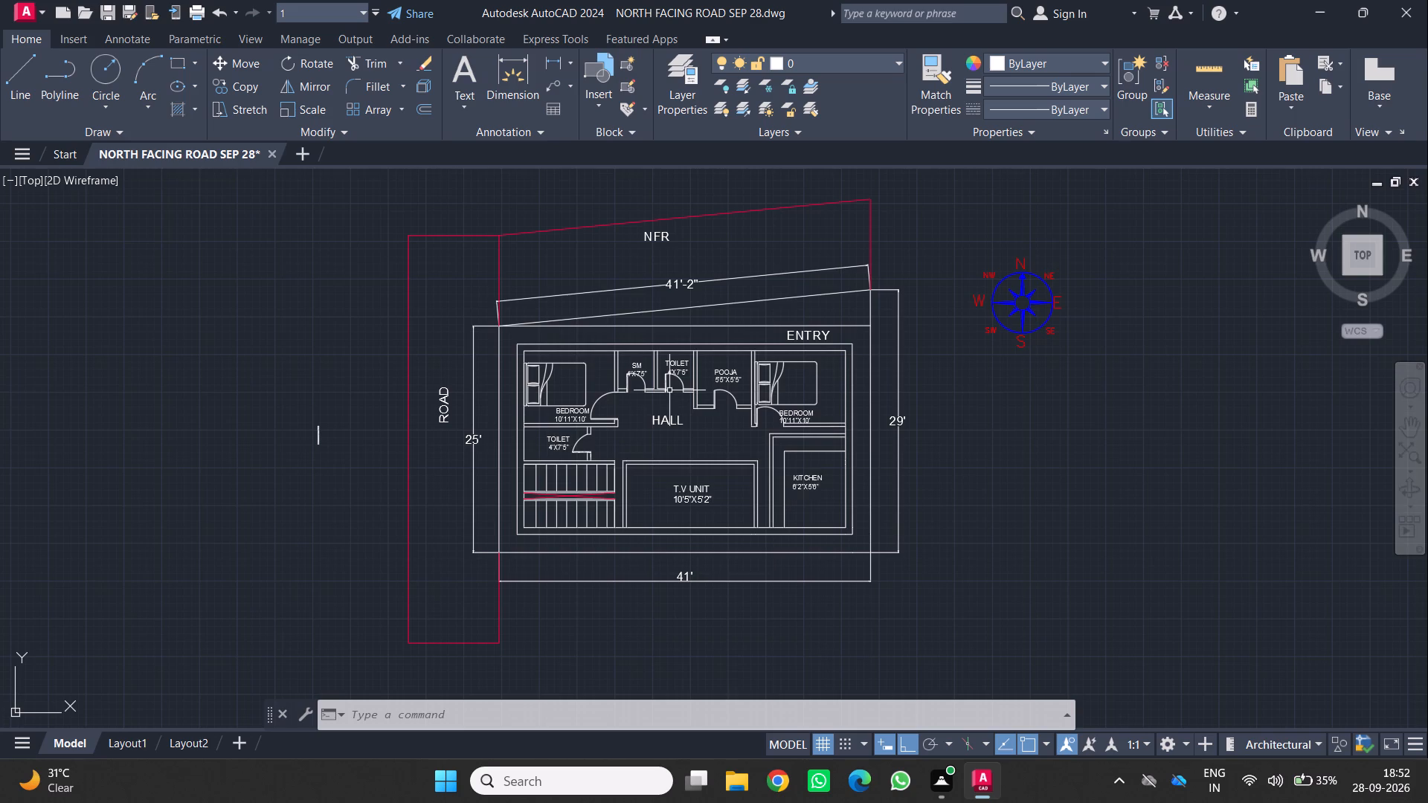
middle_click_drag(669, 390, 525, 472)
scroll(530, 475, "down", 1)
middle_click_drag(526, 468, 627, 399)
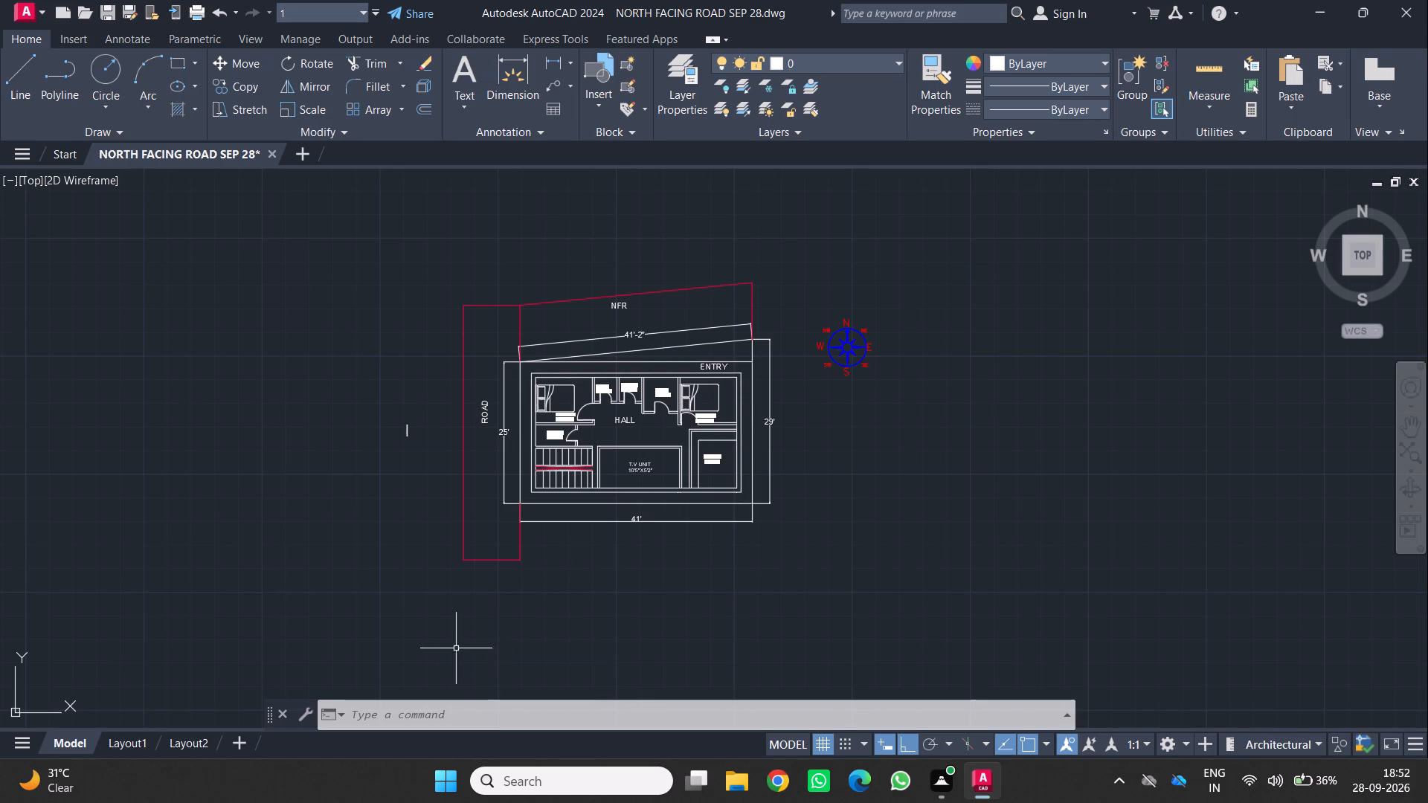
scroll(460, 491, "up", 1)
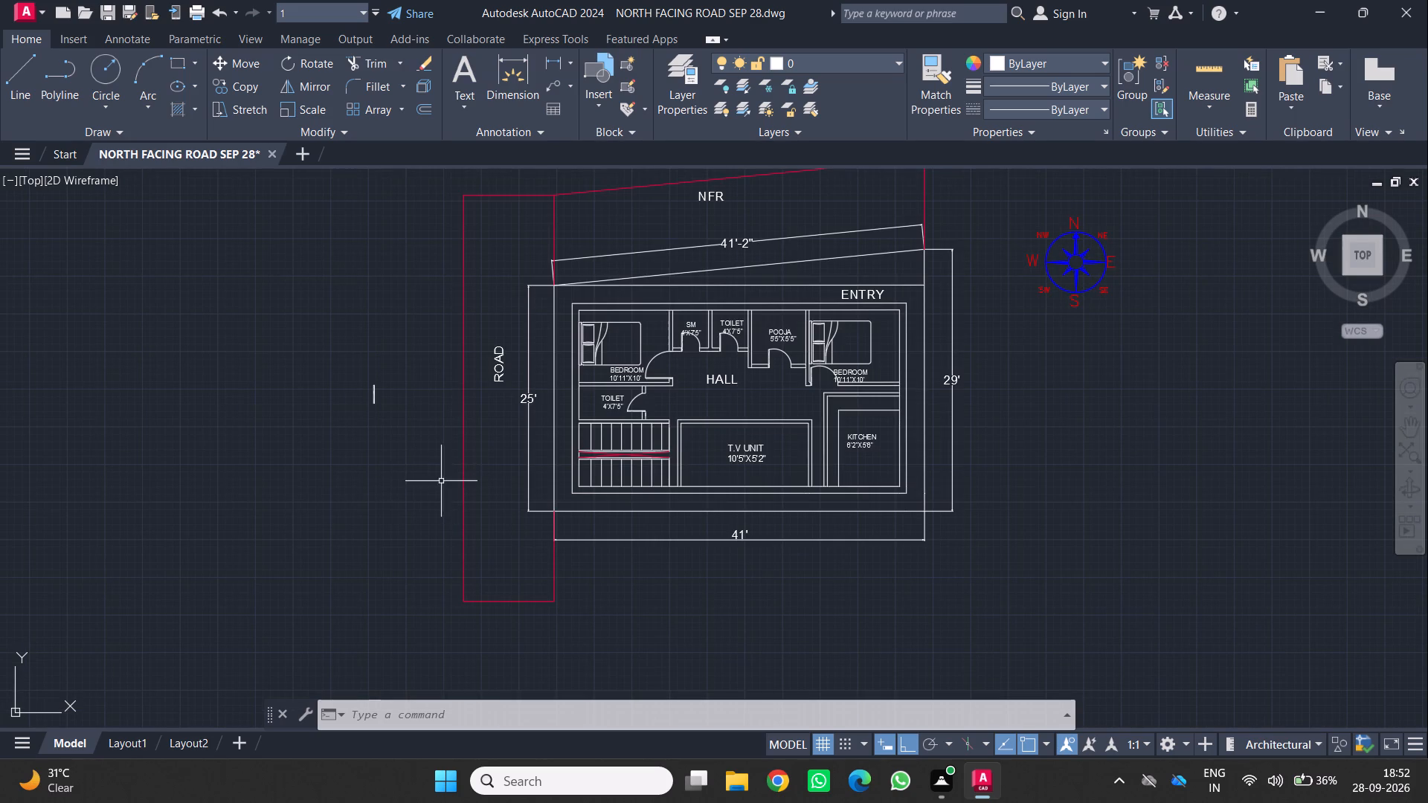
scroll(434, 481, "down", 1)
middle_click_drag(408, 500, 492, 580)
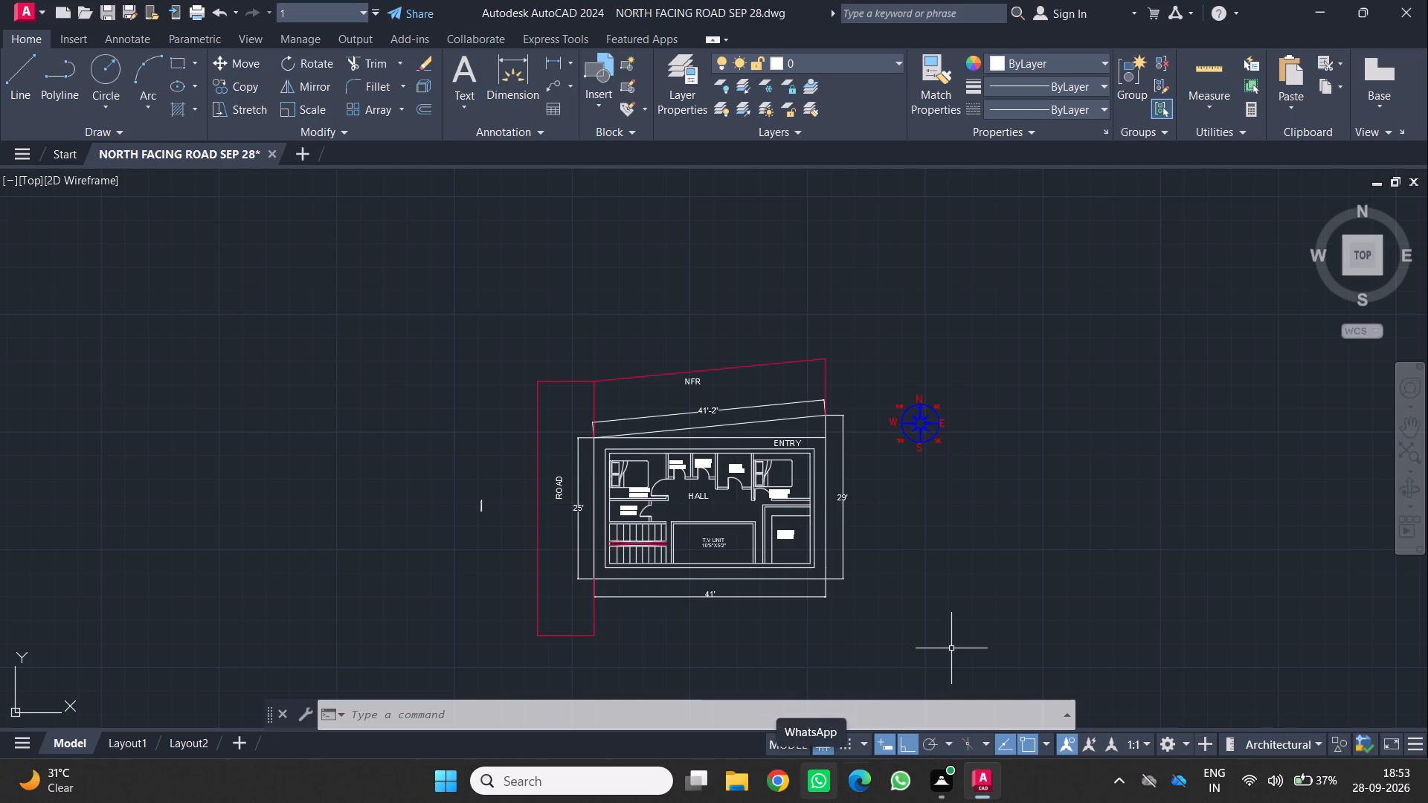
middle_click_drag(849, 625, 893, 542)
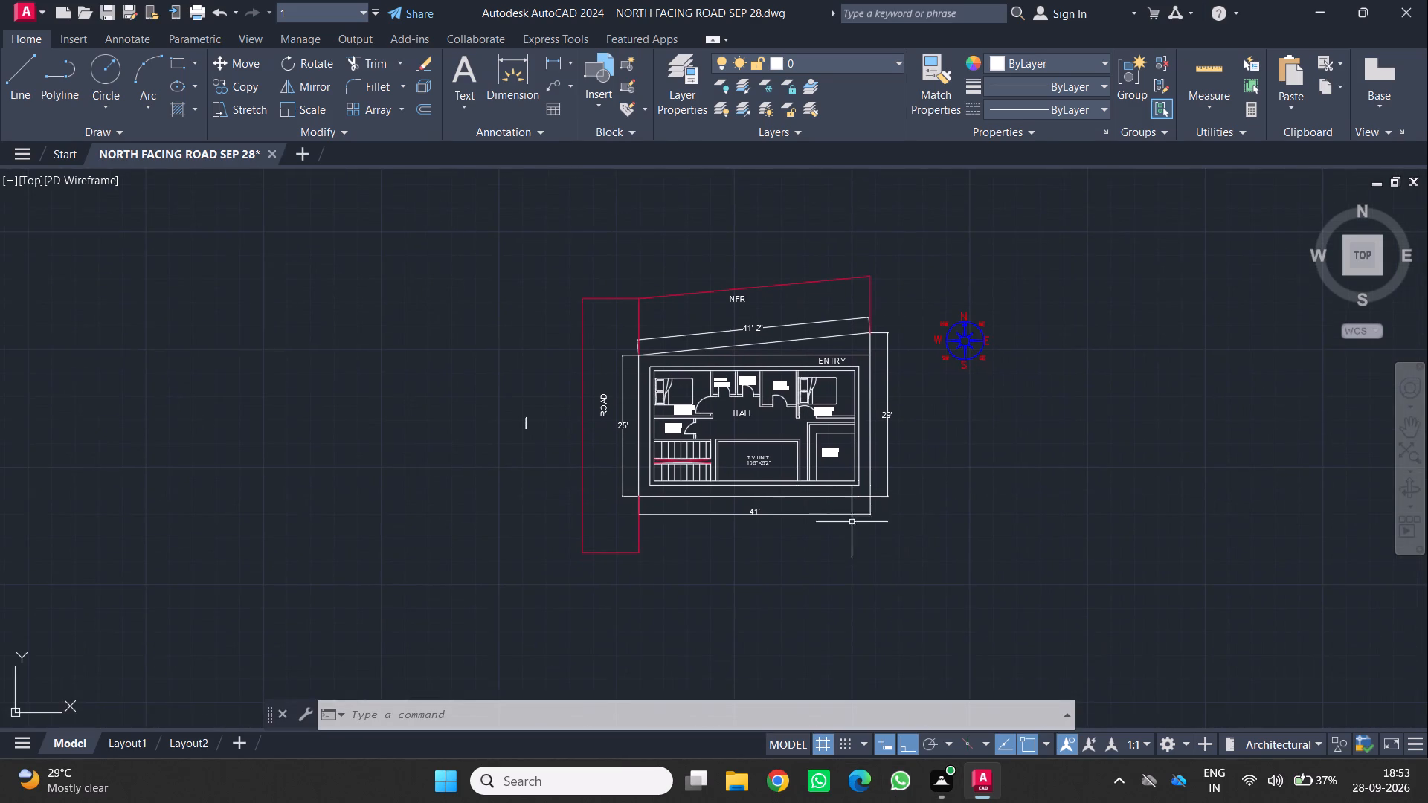
scroll(795, 496, "up", 2)
scroll(773, 483, "down", 1)
middle_click_drag(773, 483, 784, 533)
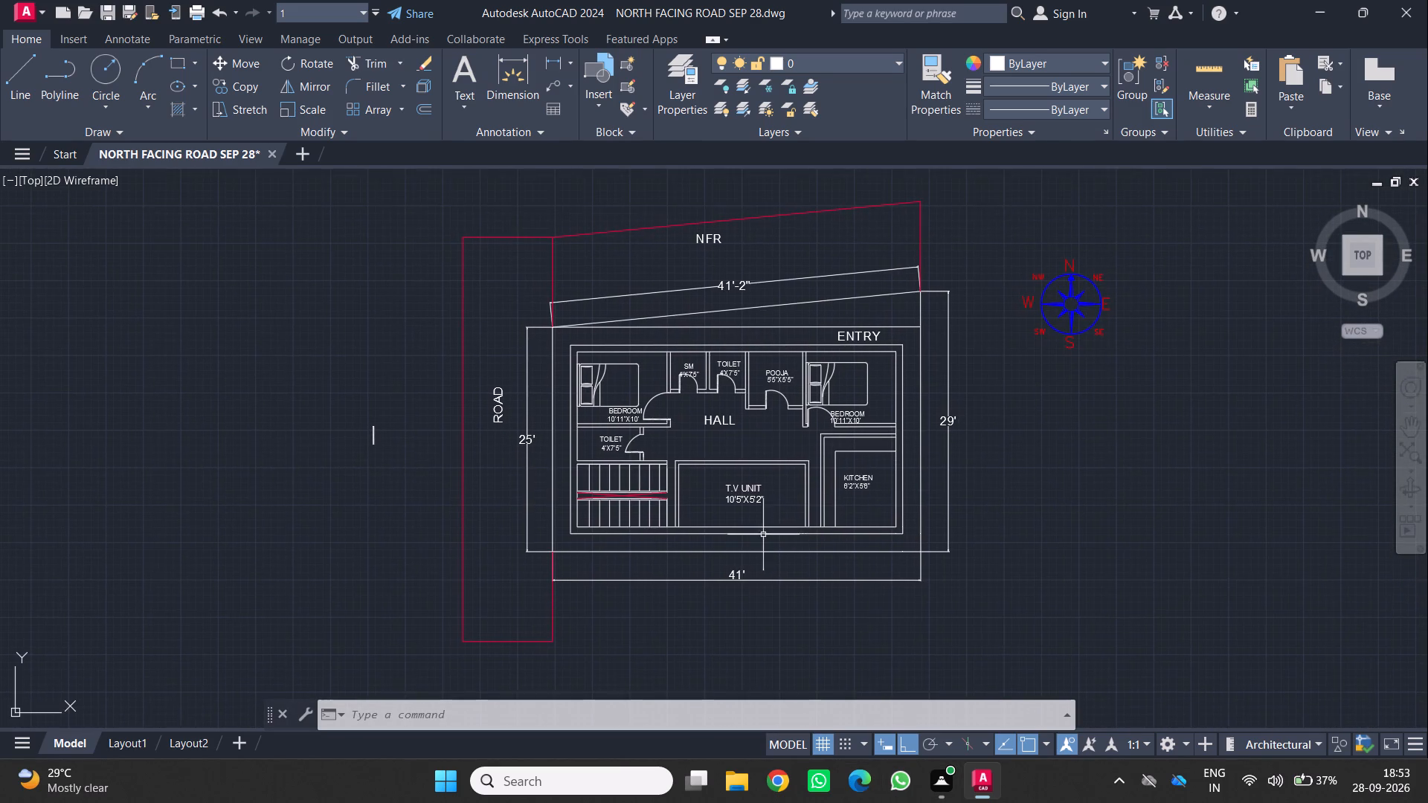
scroll(482, 285, "down", 2)
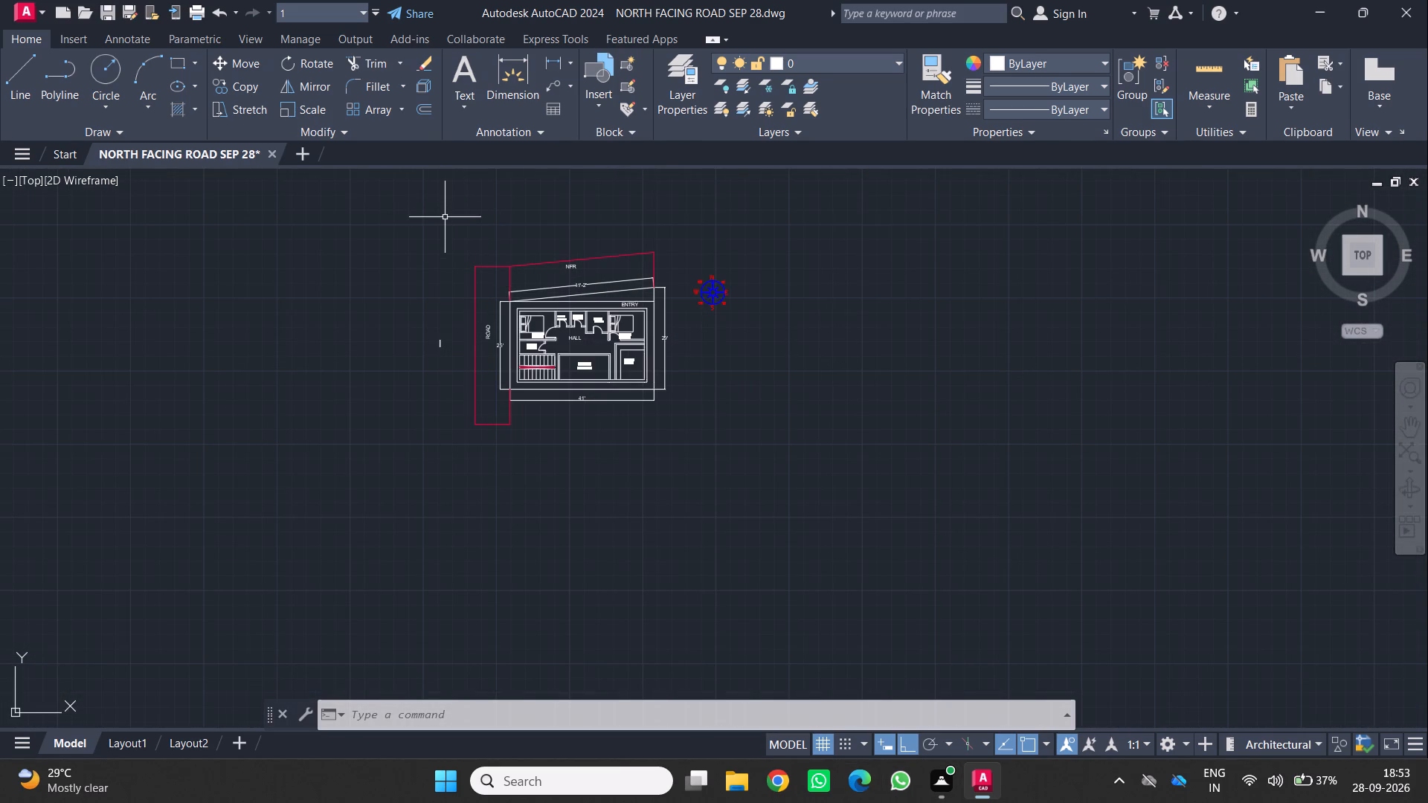
Save the drawing.
key("ctrl+s")
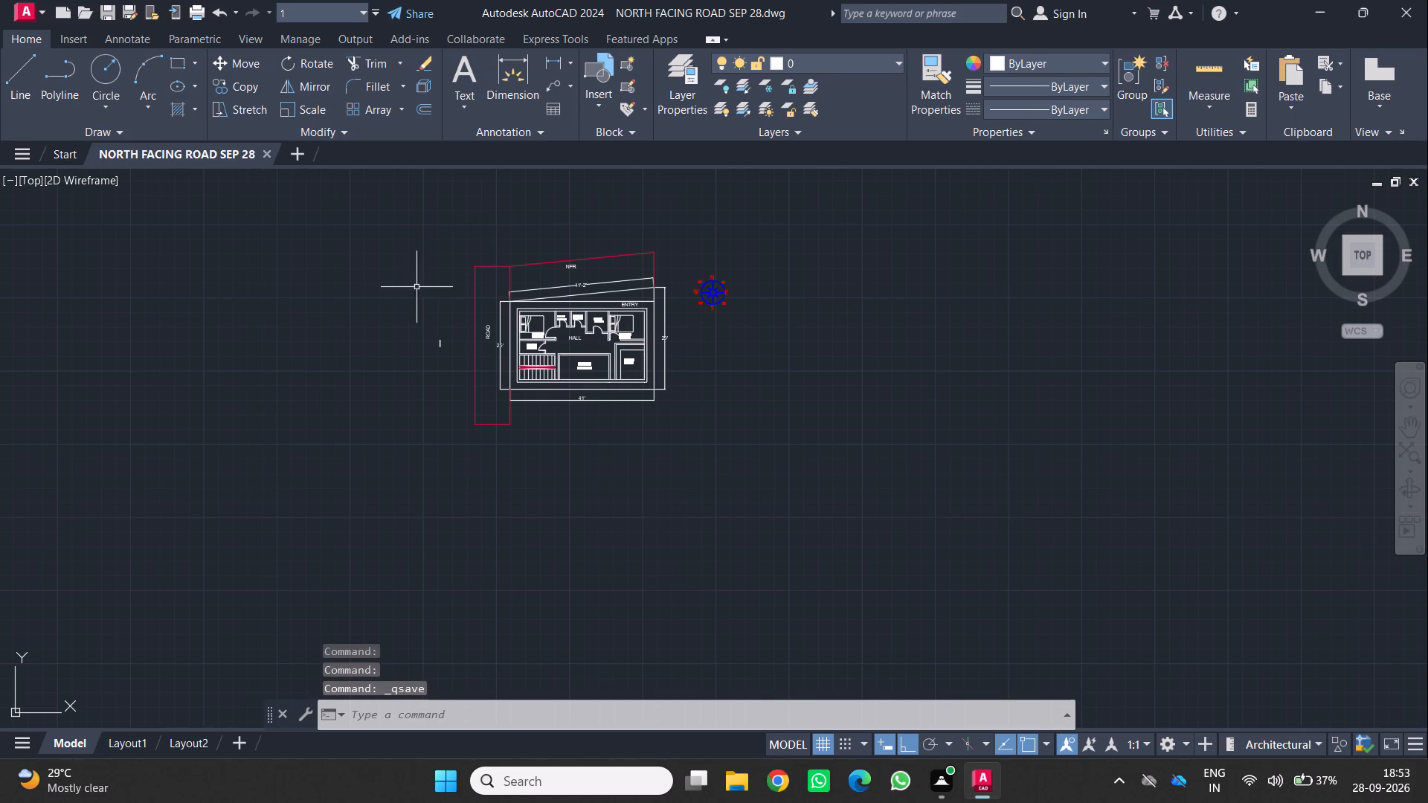
Set up a model plot with the DWG To PDF.pc3 plotter and ISO expand A4 (297.00 x 210.00 MM) paper.
middle_click_drag(450, 281, 446, 381)
scroll(446, 381, "up", 1)
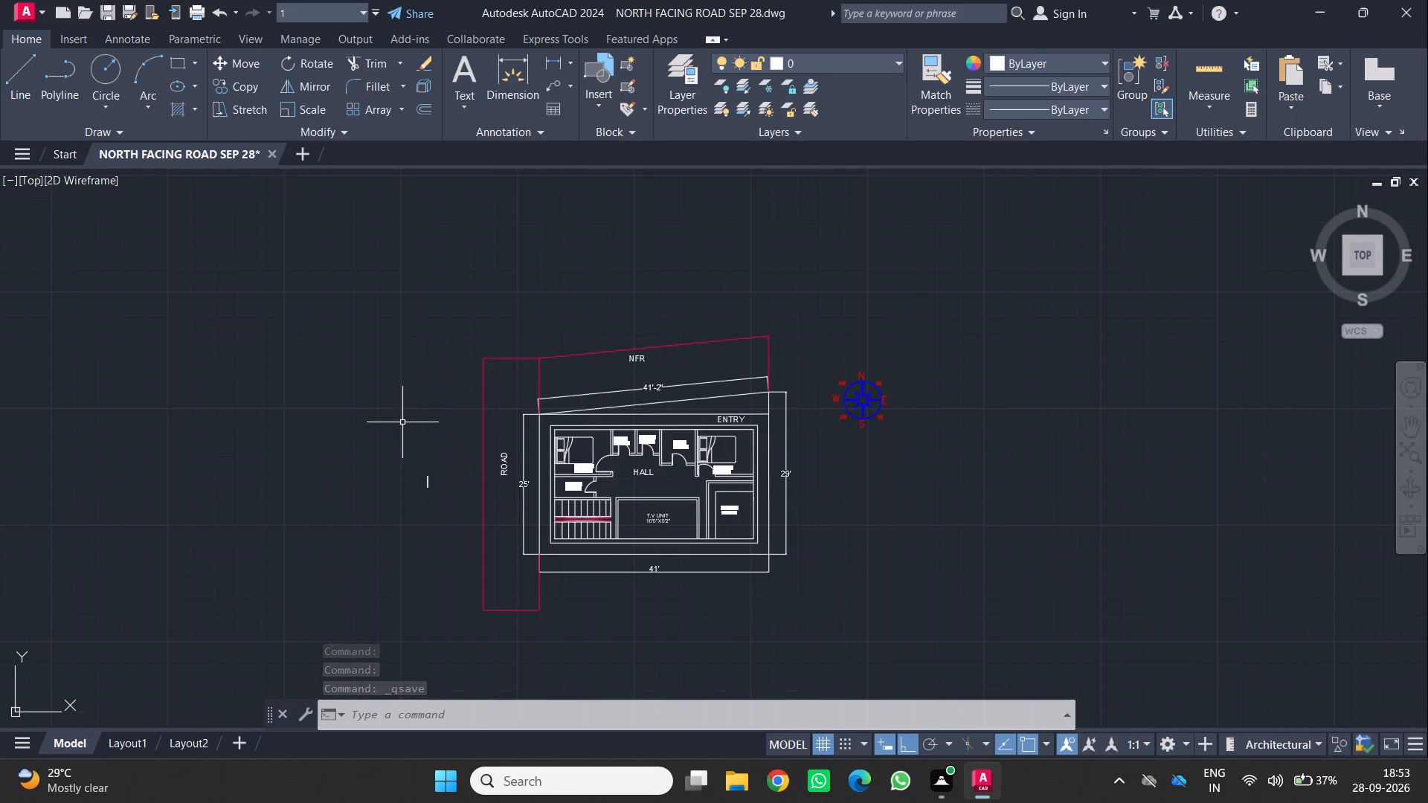
key("ctrl+p")
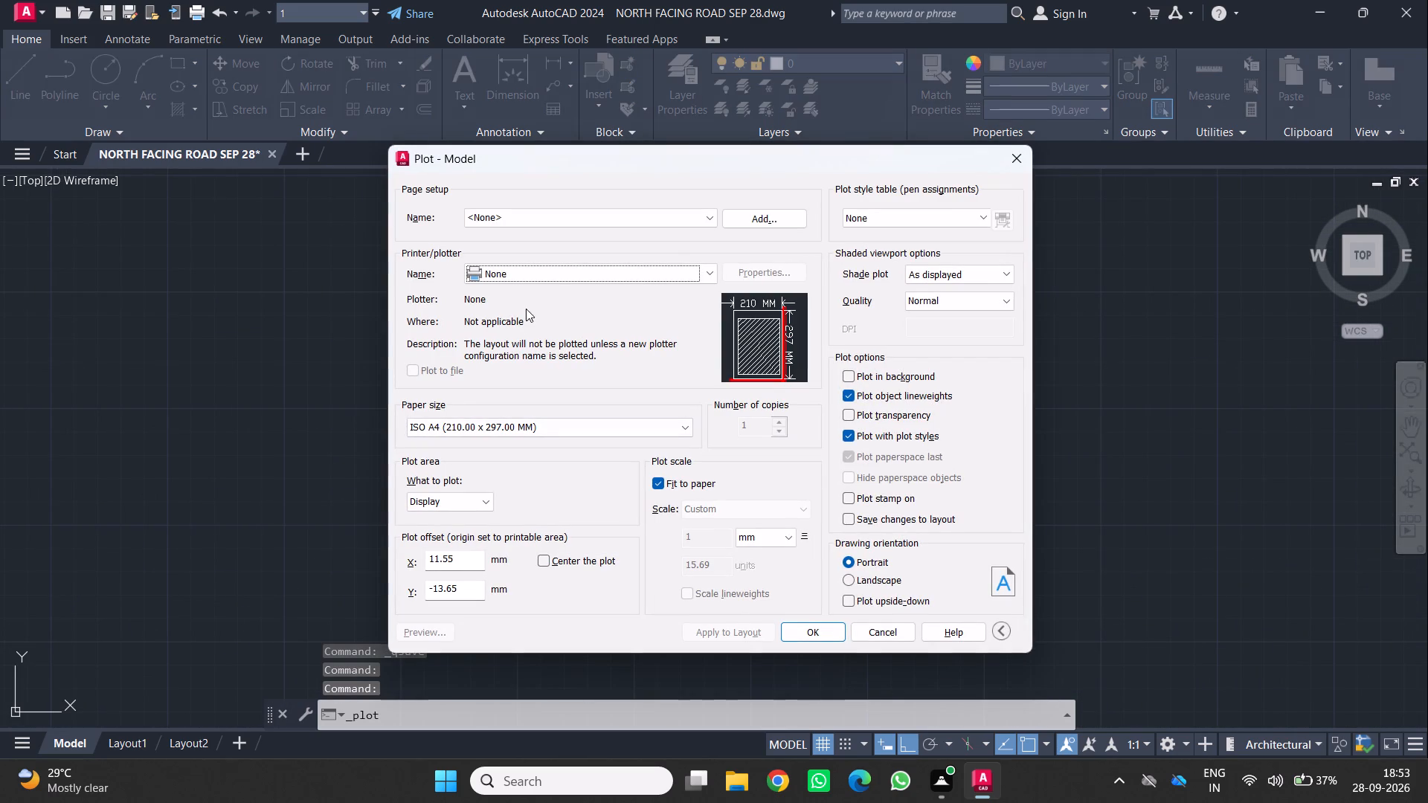
left_click(549, 273)
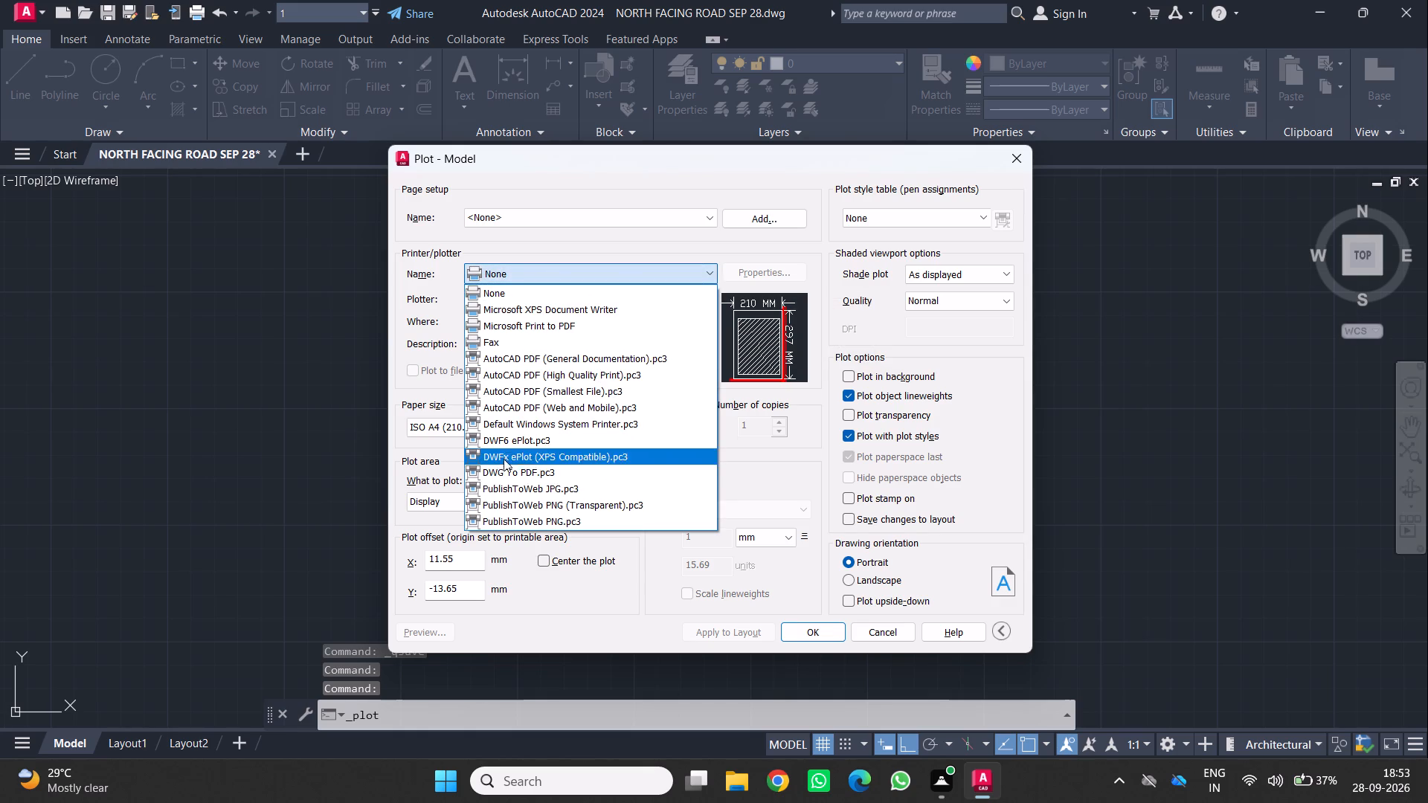
left_click(503, 465)
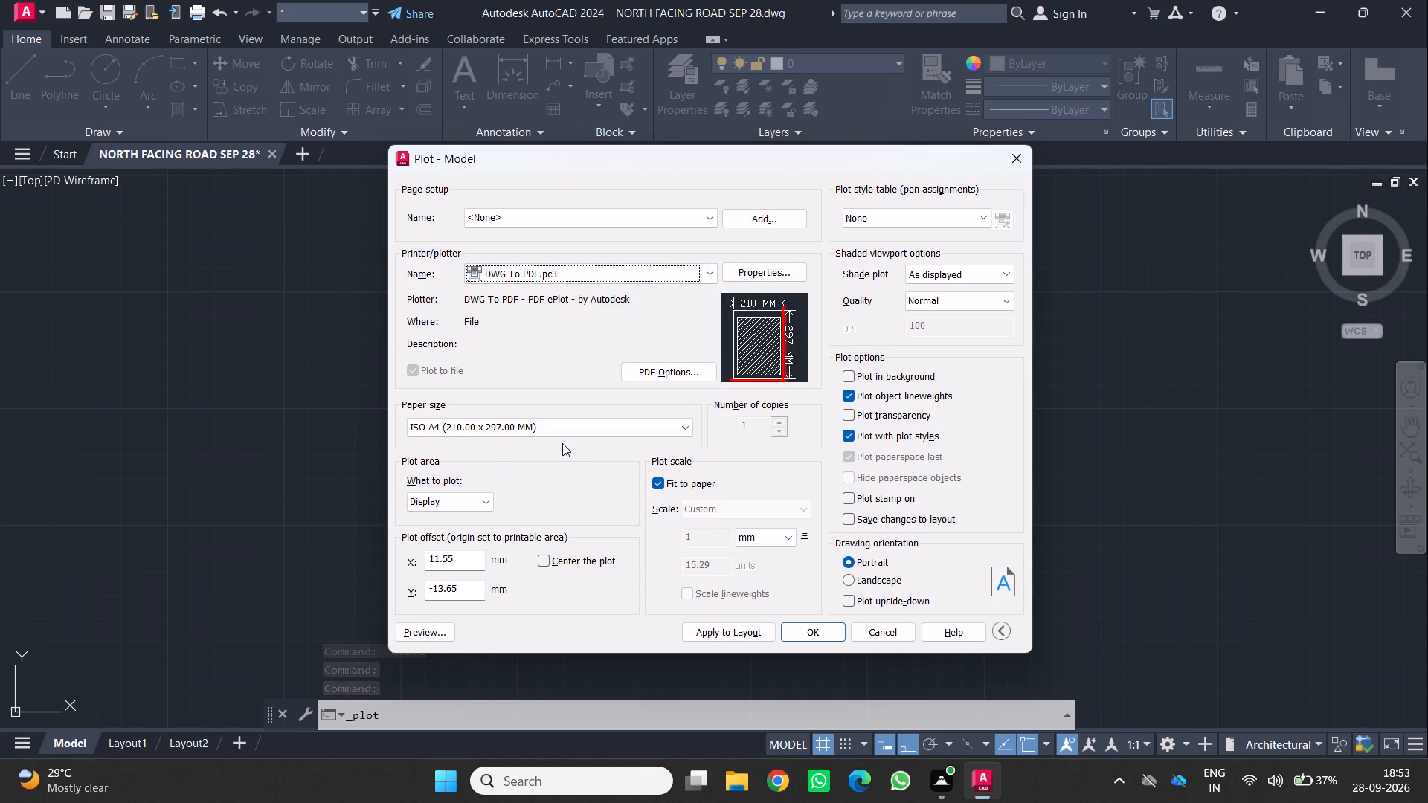
left_click(562, 426)
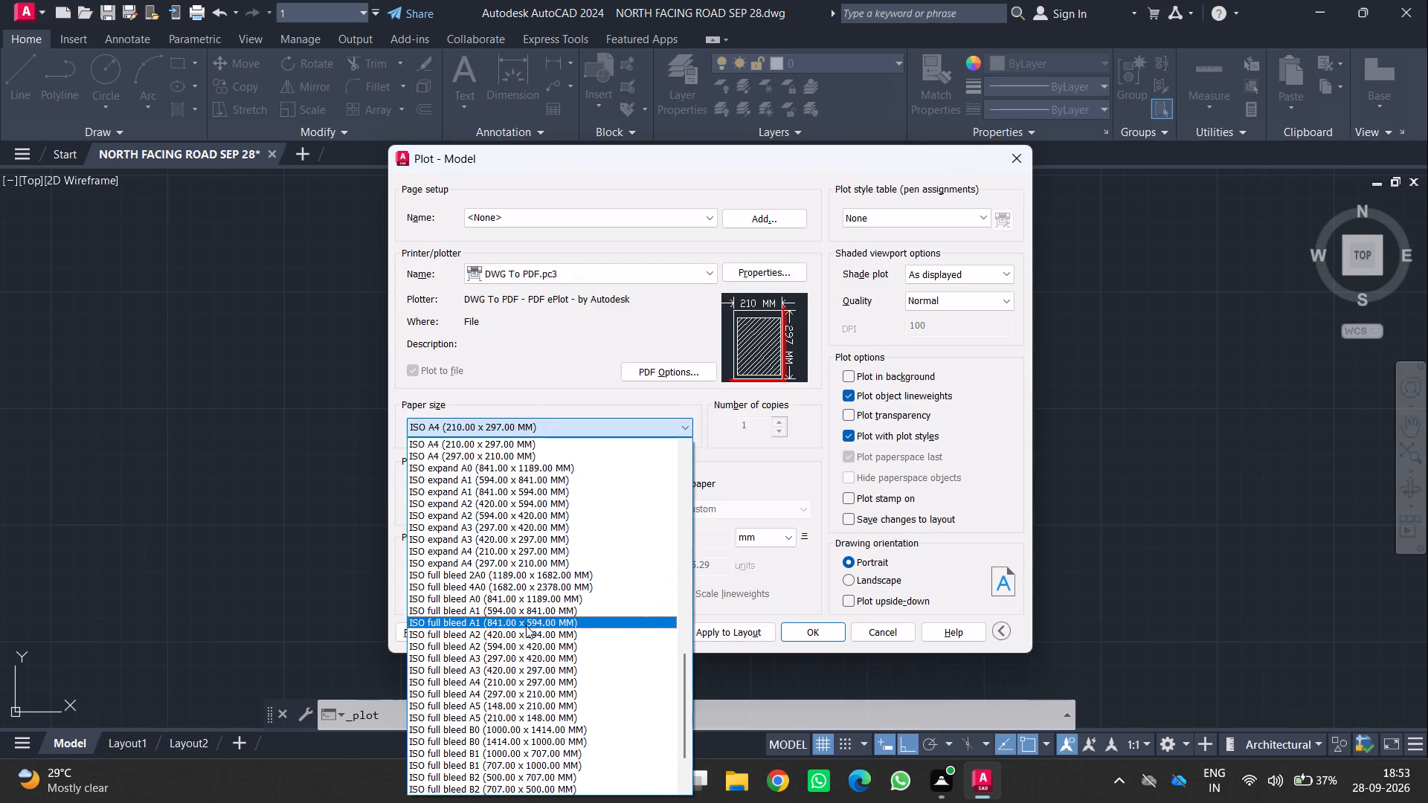
left_click(535, 564)
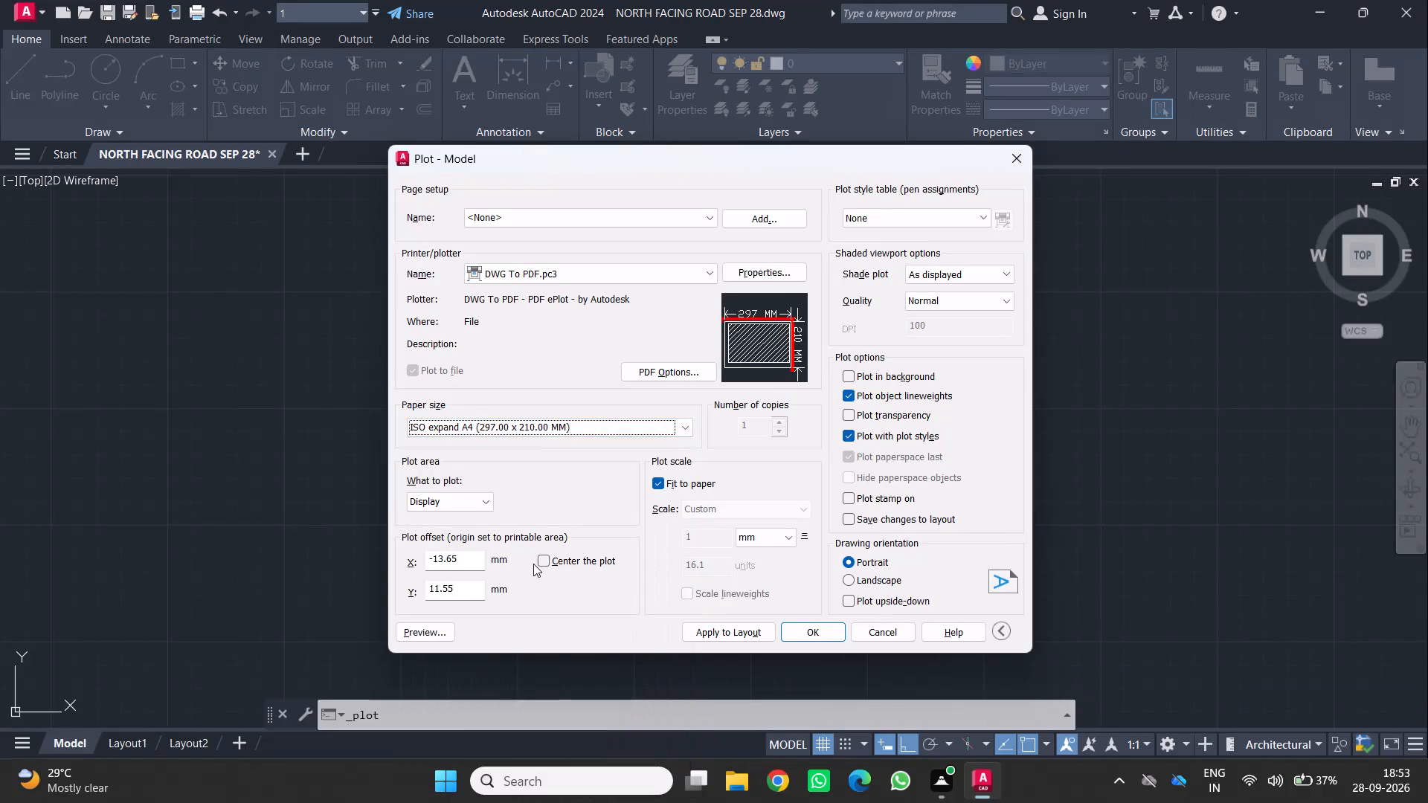
Define the plot area as a window enclosing the floor plan, both road outlines and the compass.
left_click(473, 500)
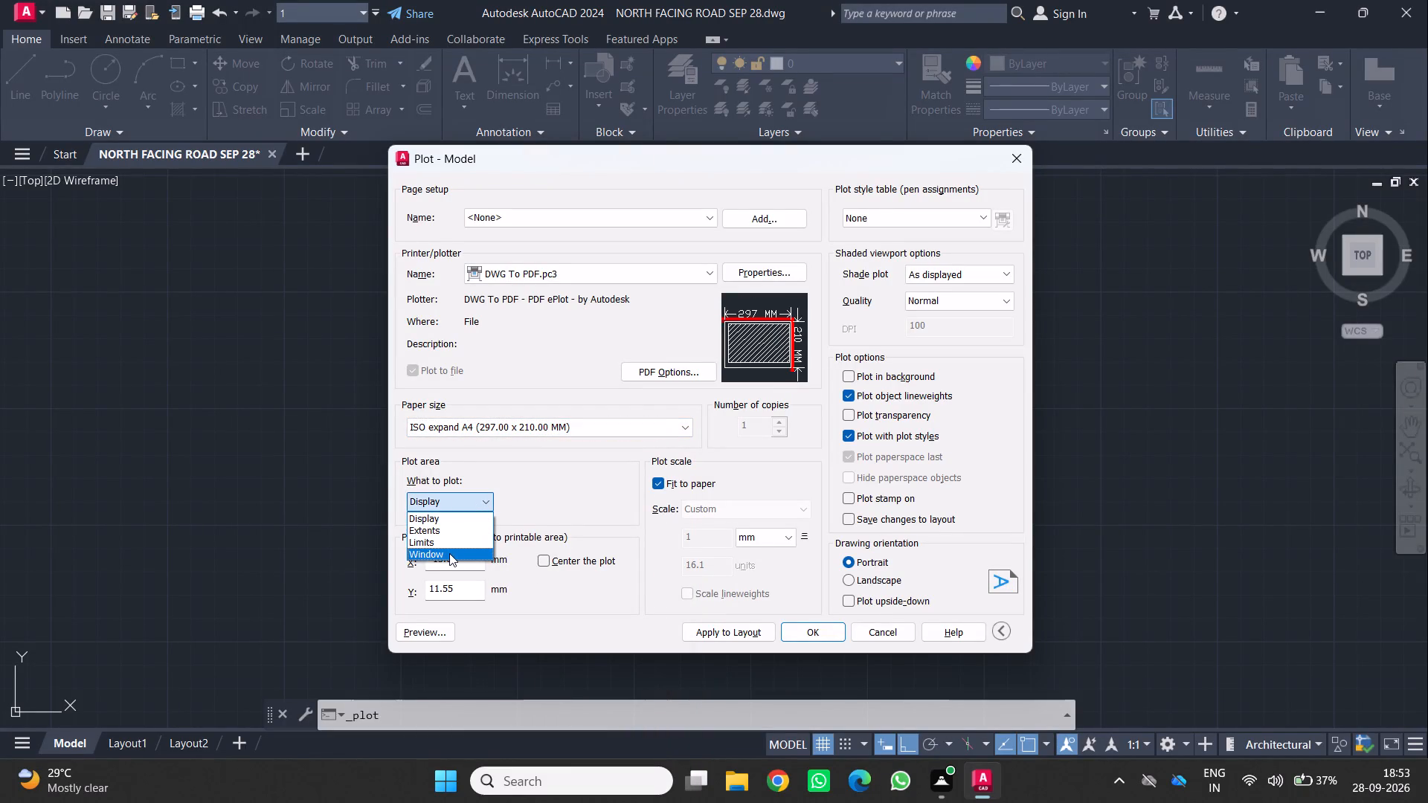
left_click(449, 553)
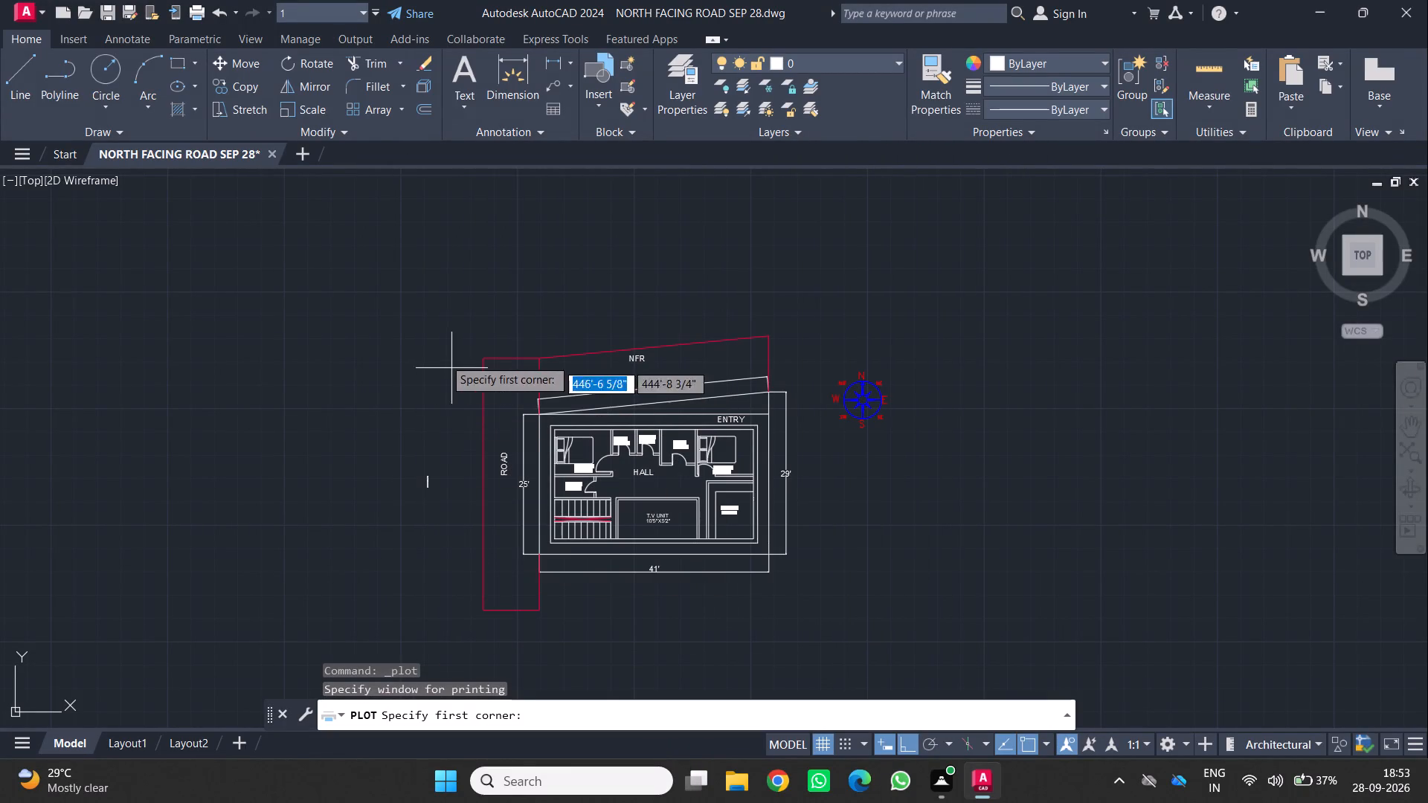
left_click(427, 300)
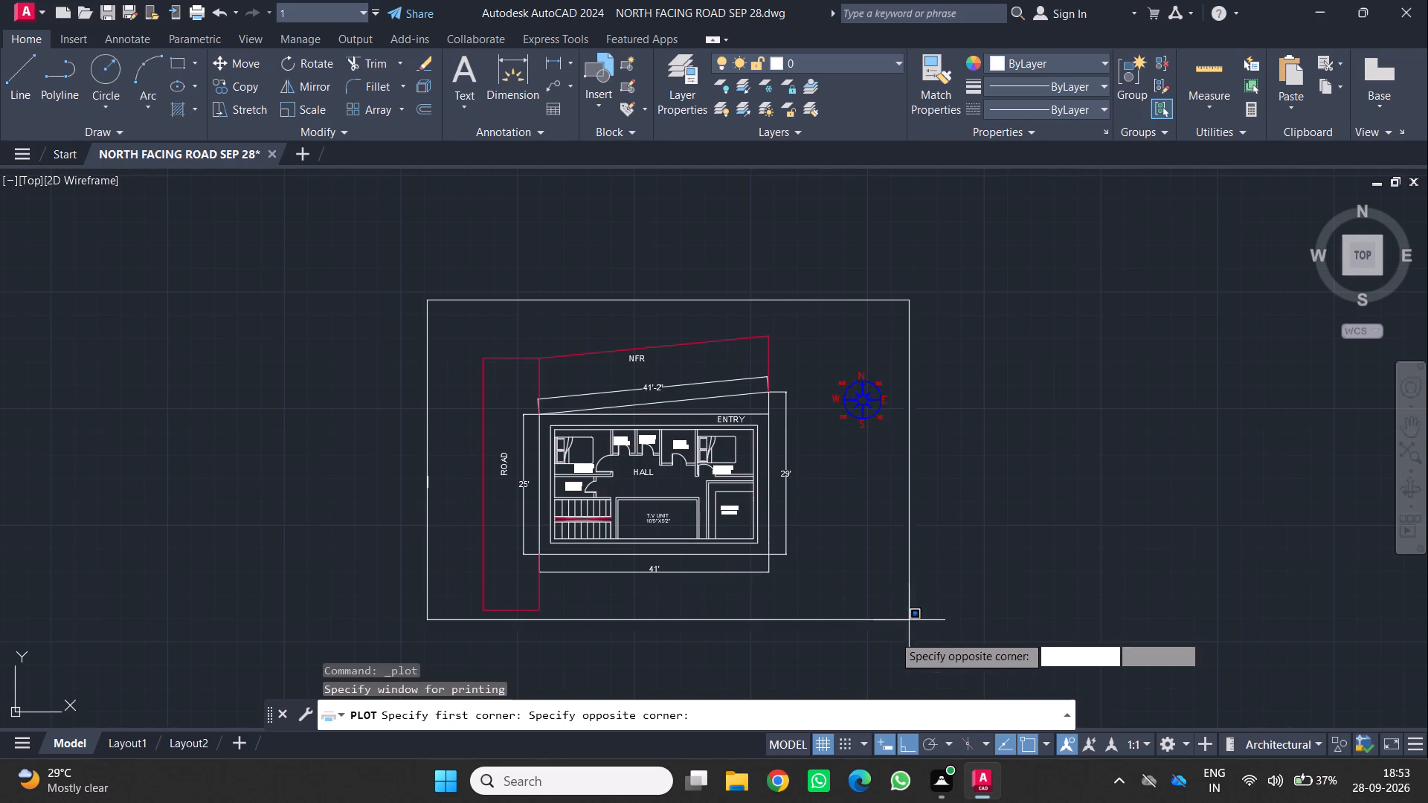
left_click(899, 633)
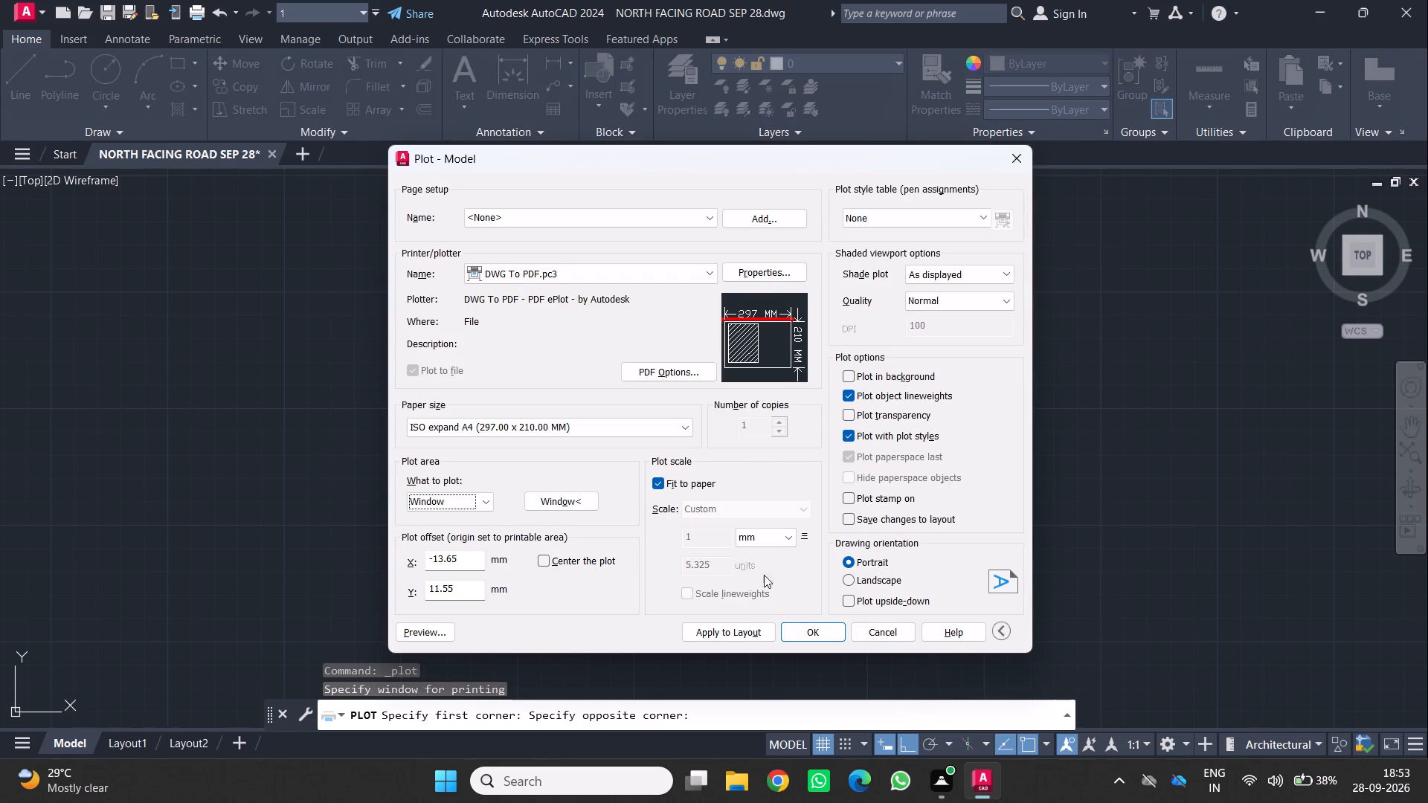
Set the plot scale units to inches and preview the plotted sheet.
left_click(782, 542)
left_click(765, 549)
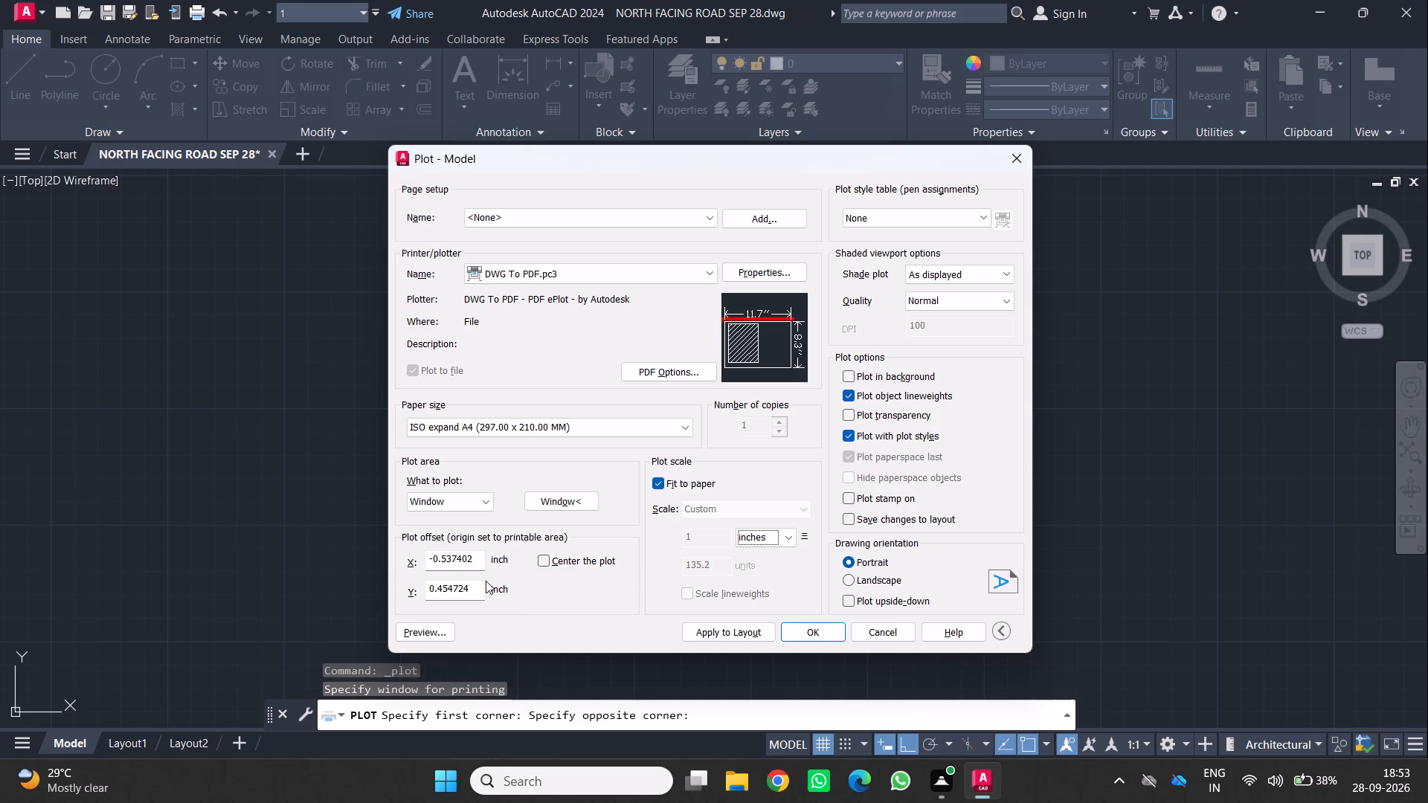
left_click(416, 635)
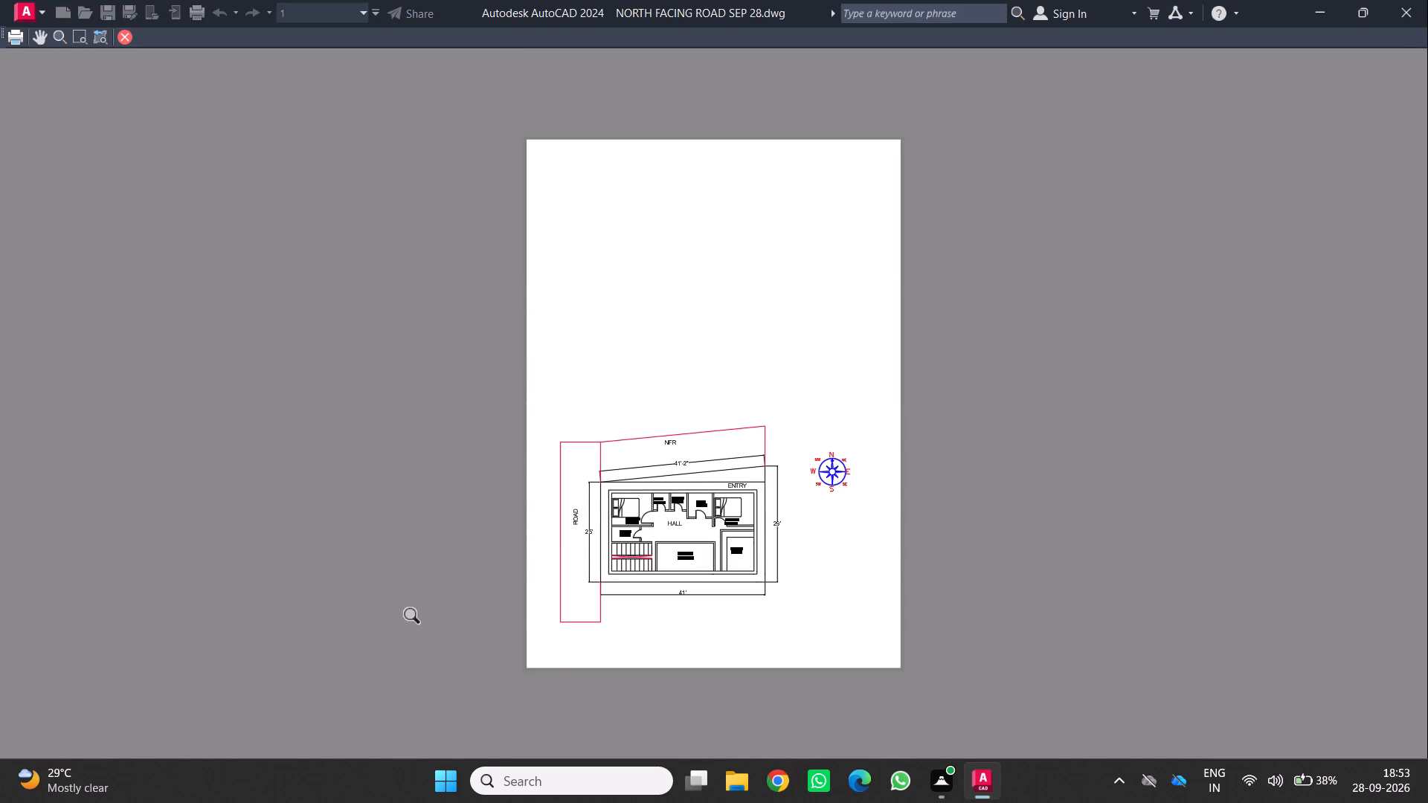
left_click(122, 31)
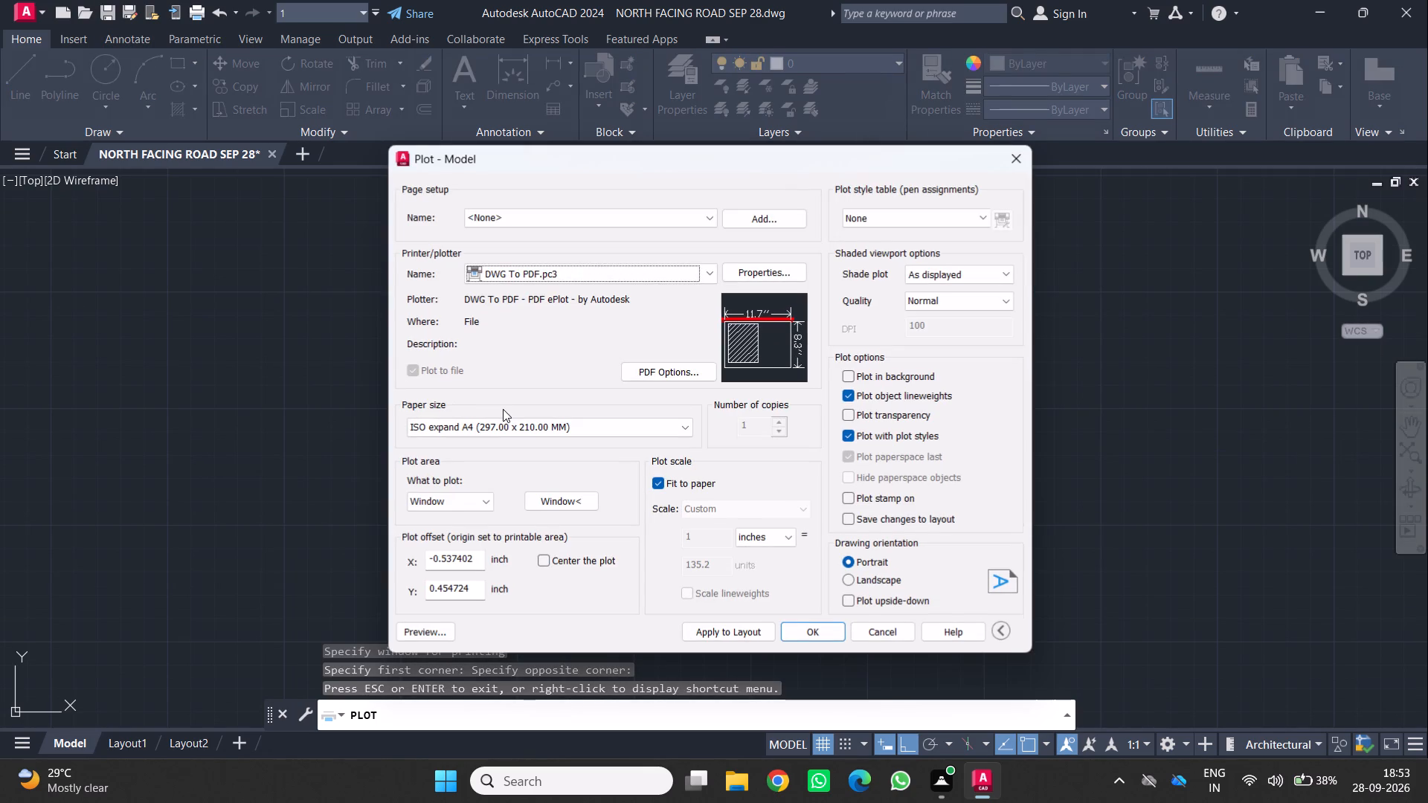
Set the drawing orientation to Landscape and apply the plot settings to the layout.
left_click(849, 575)
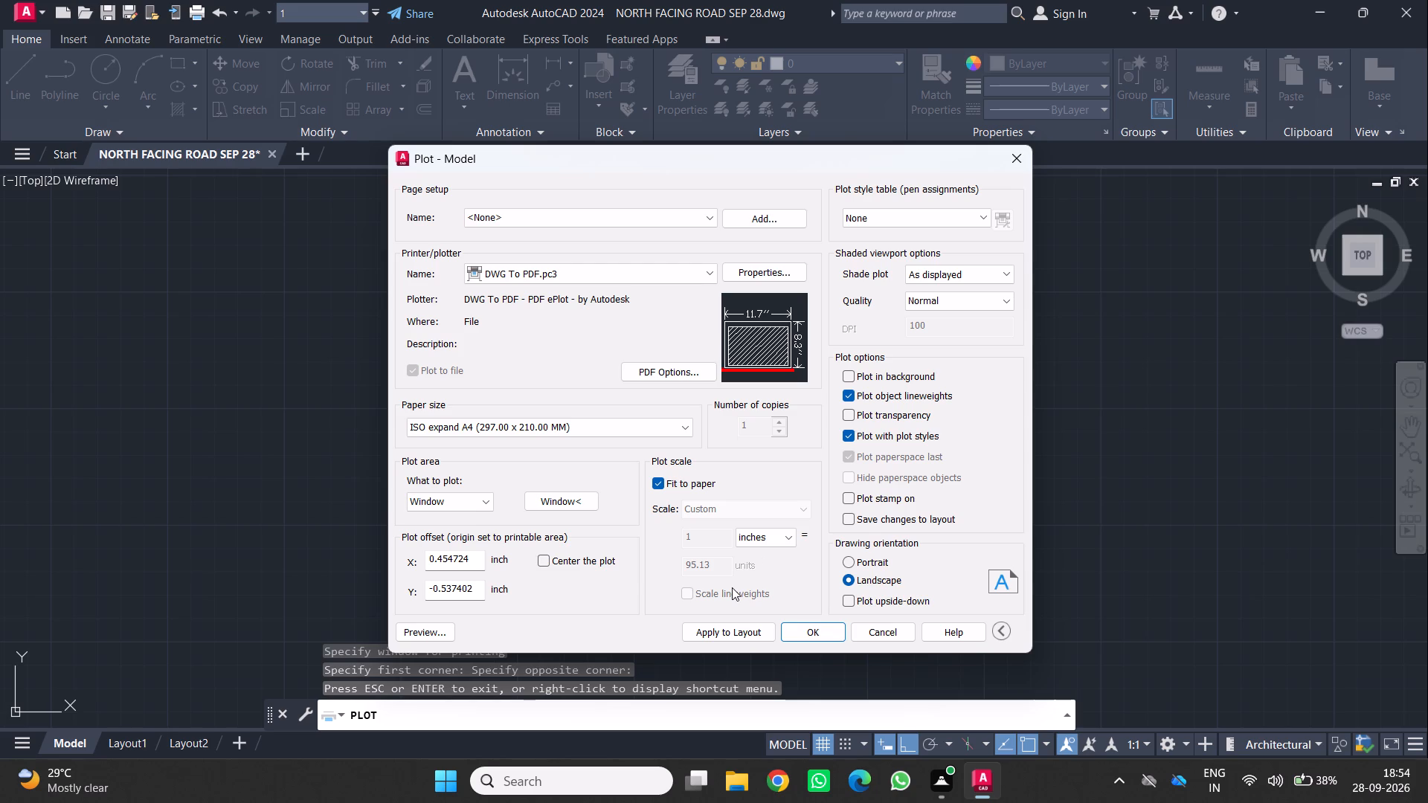
left_click(765, 628)
Plot the drawing to NORTH FACING ROAD SEP 28-Model.pdf in the Documents folder and close the PDF viewer.
left_click(811, 634)
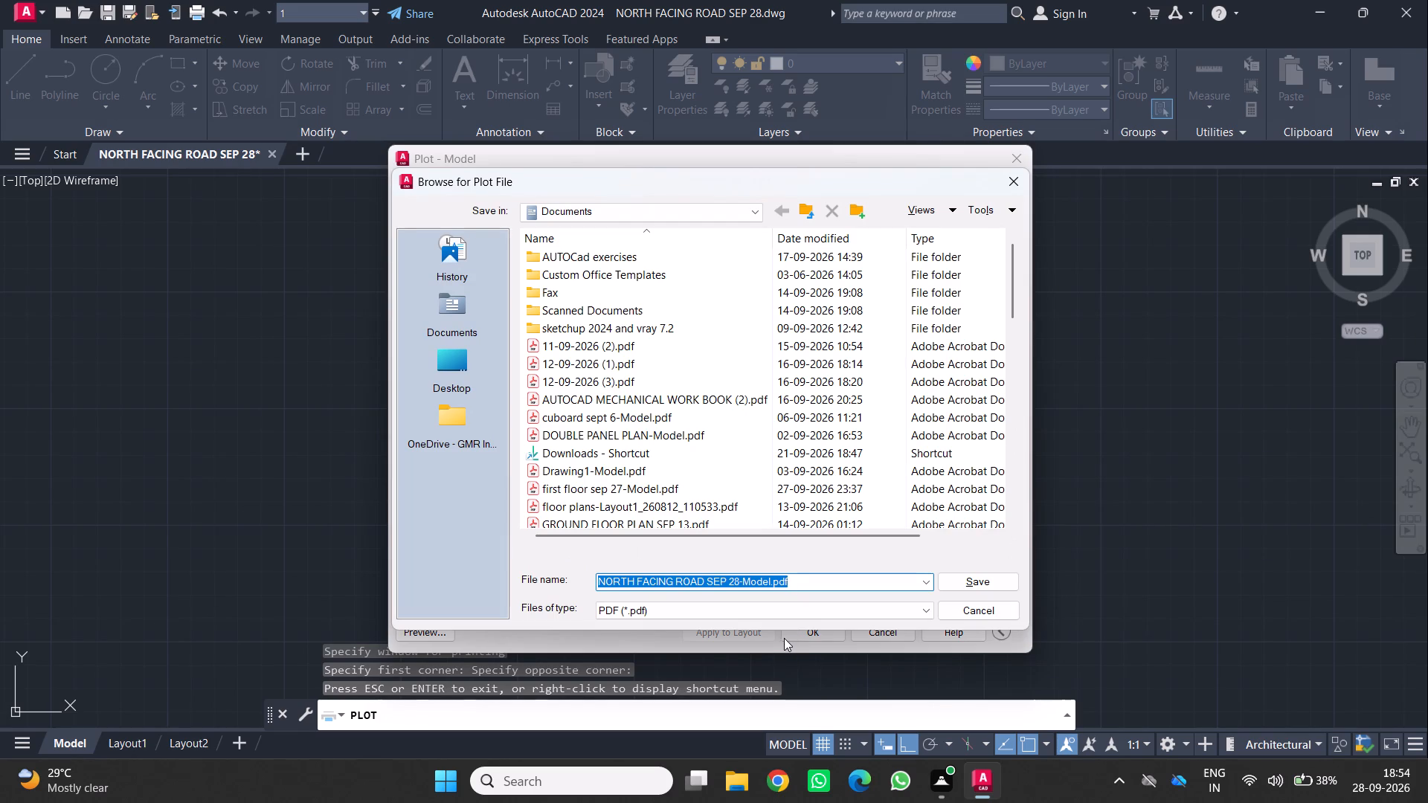
left_click(962, 581)
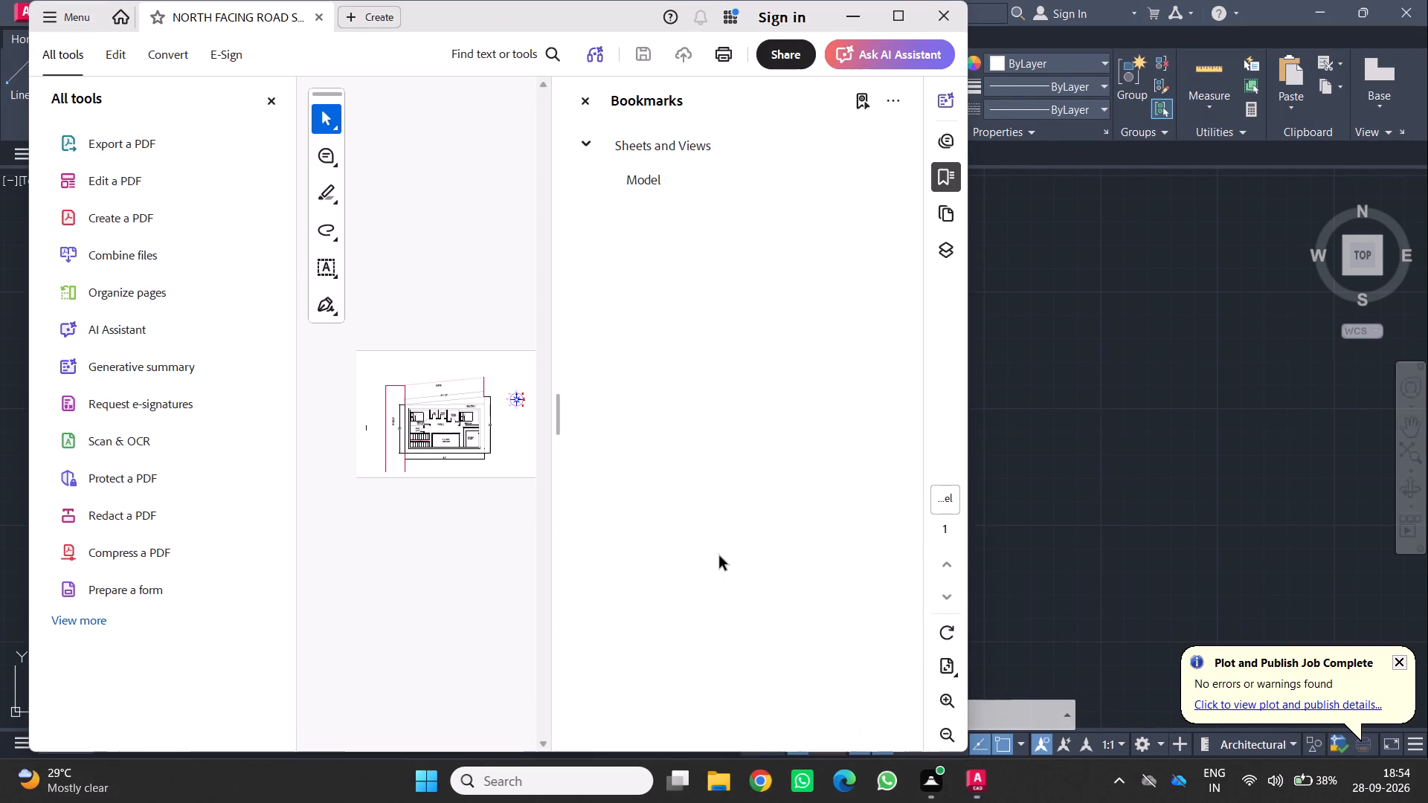
left_click(946, 1)
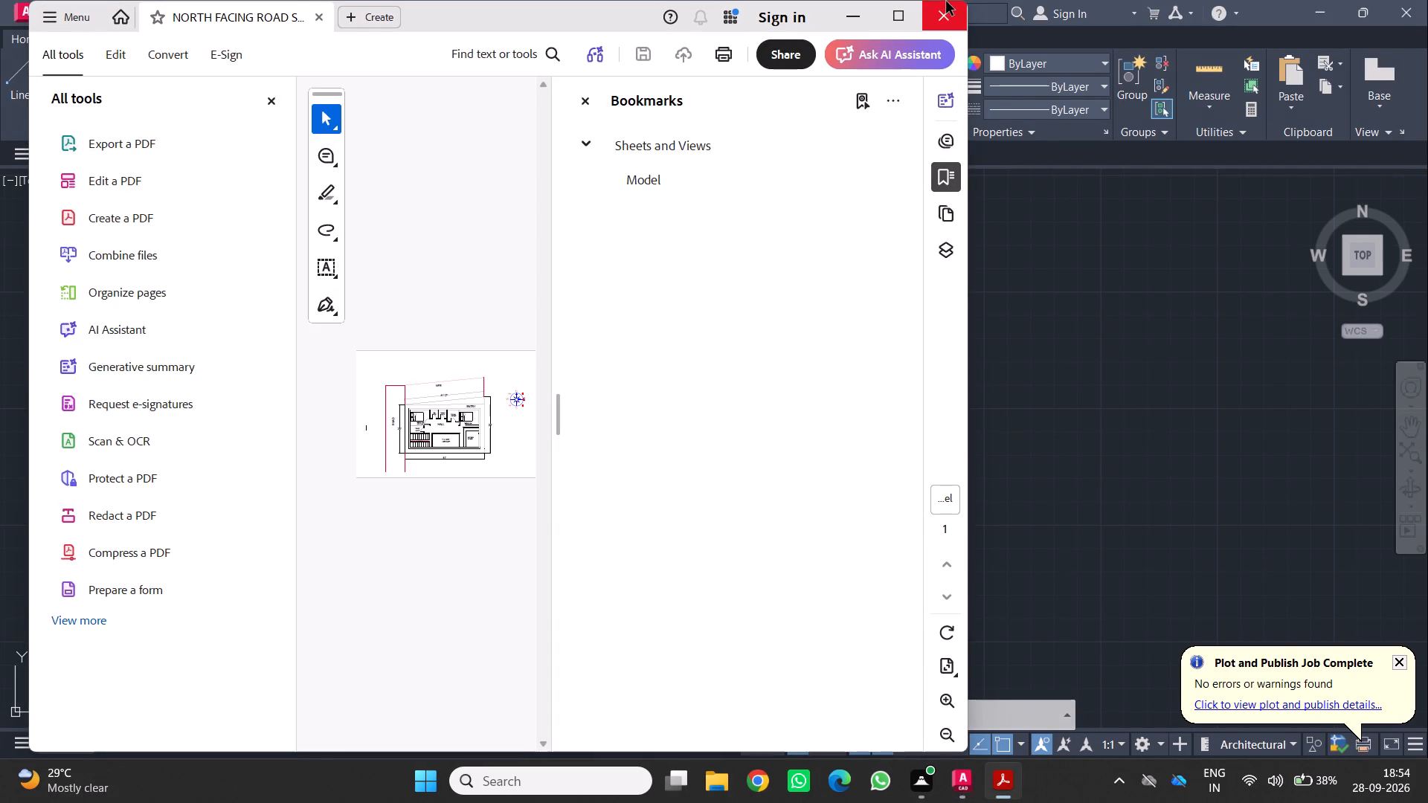